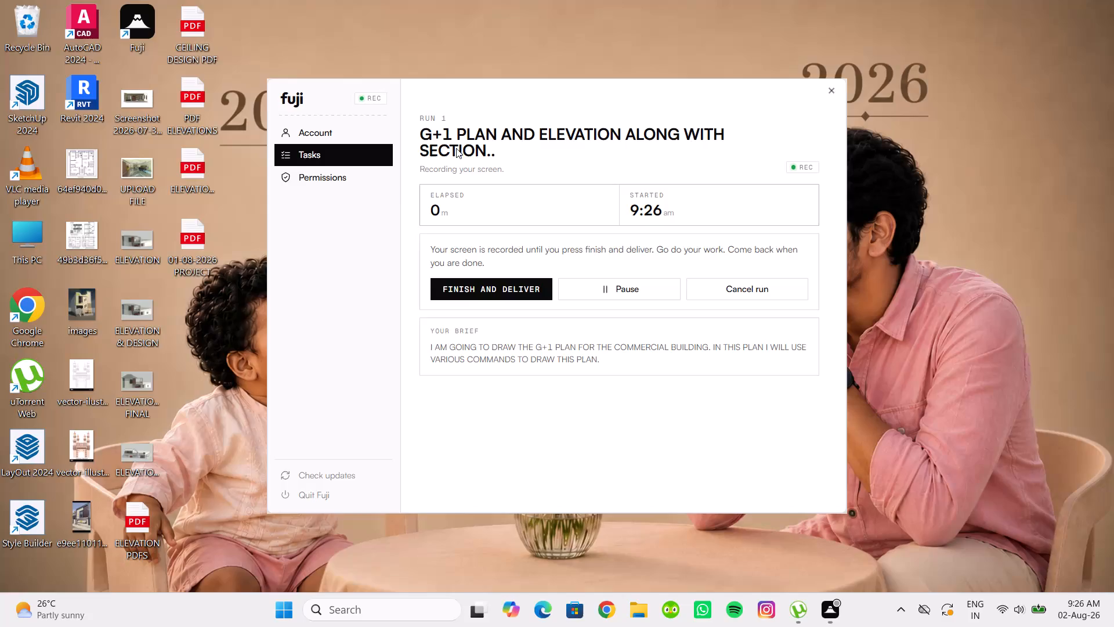
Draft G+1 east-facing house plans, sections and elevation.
Launch AutoCAD 2024 from the desktop.
double_click(95, 32)
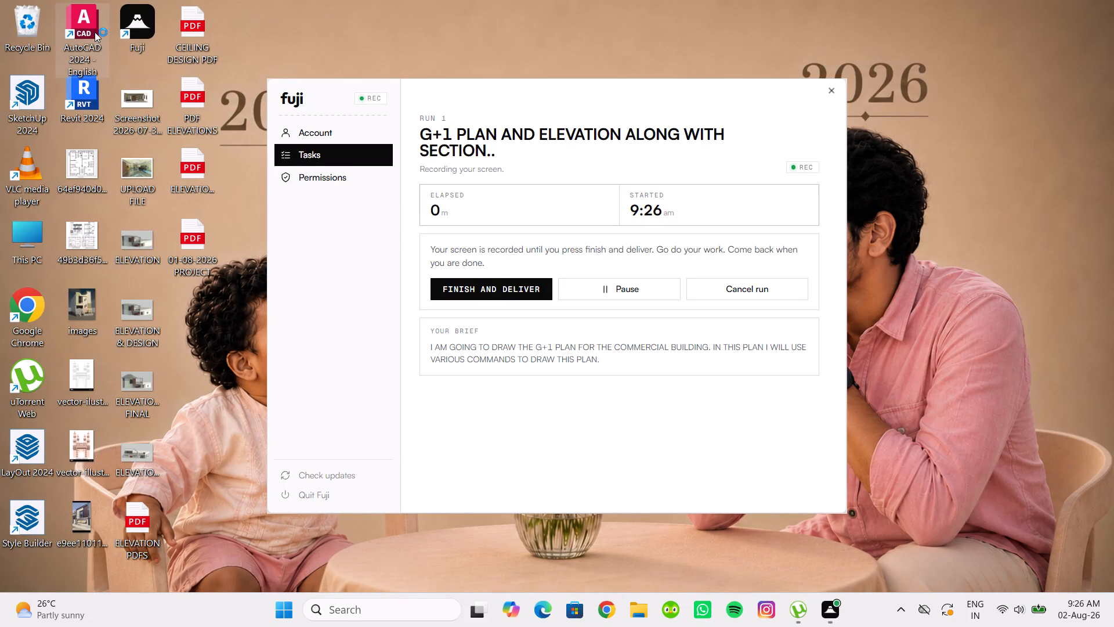
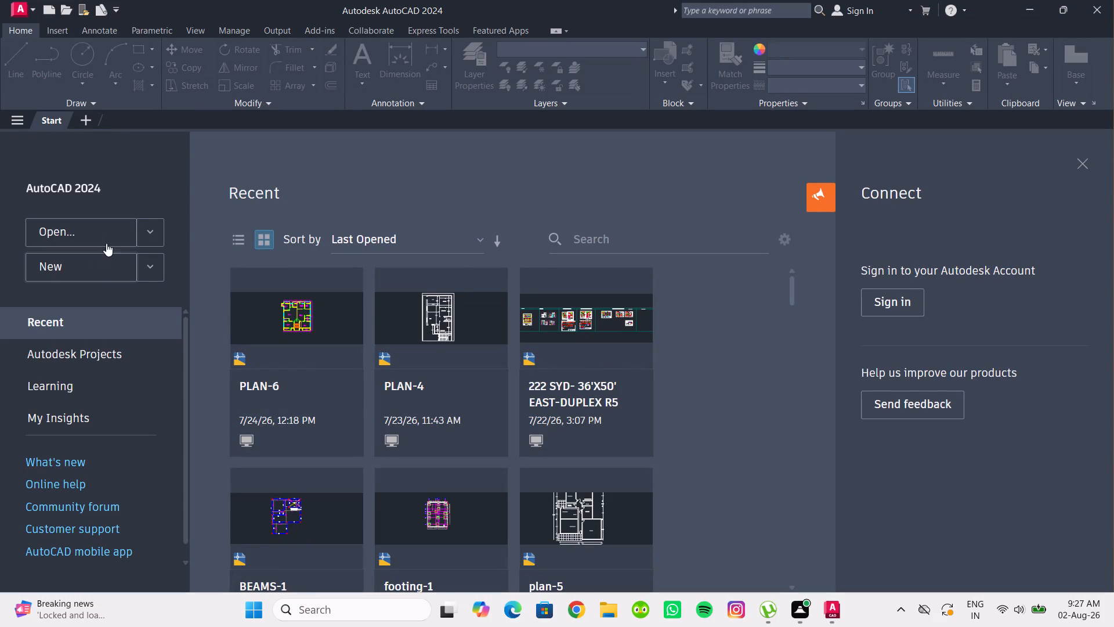
Create a new blank drawing.
left_click(106, 264)
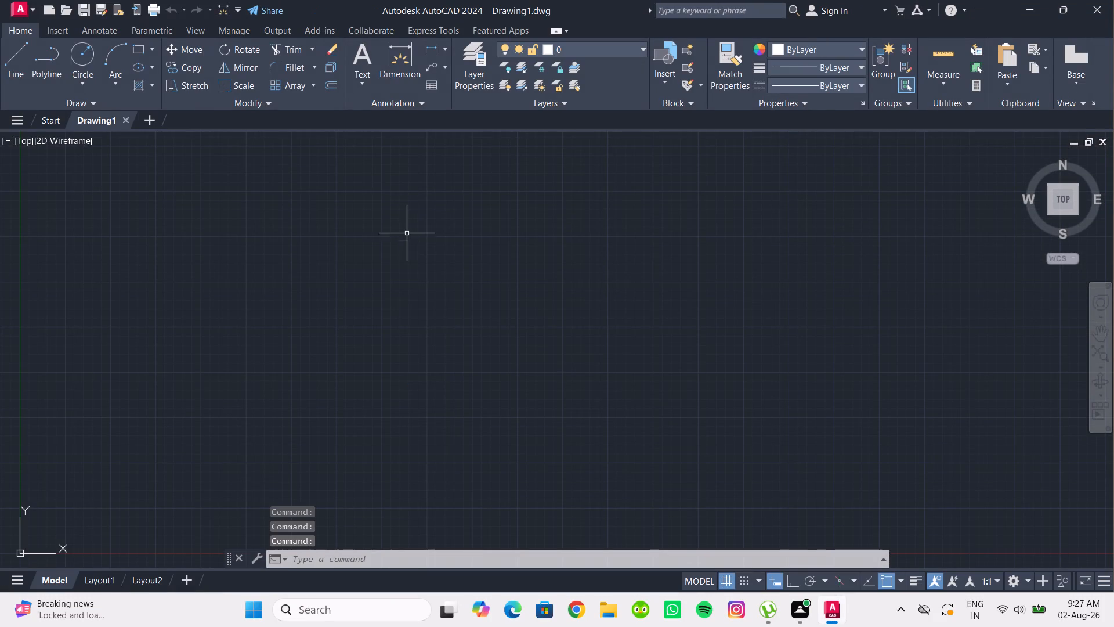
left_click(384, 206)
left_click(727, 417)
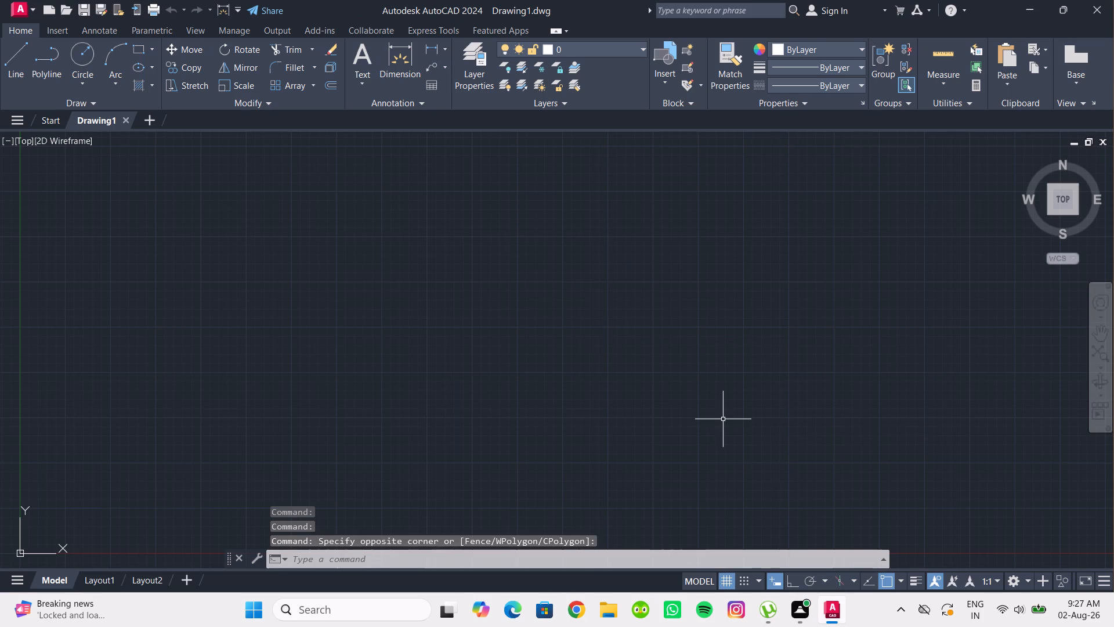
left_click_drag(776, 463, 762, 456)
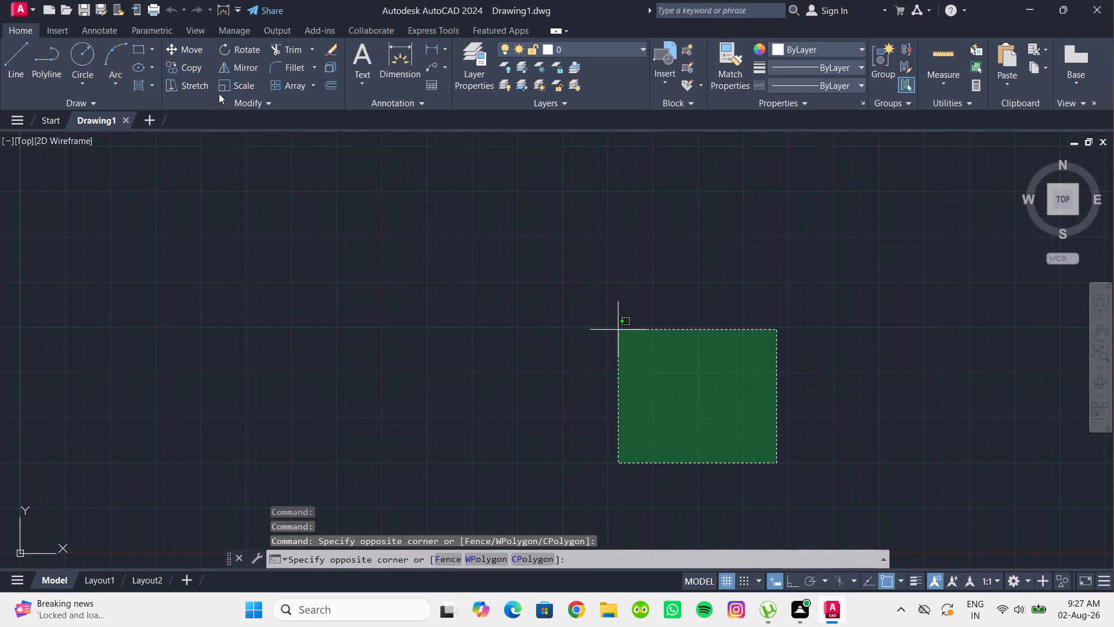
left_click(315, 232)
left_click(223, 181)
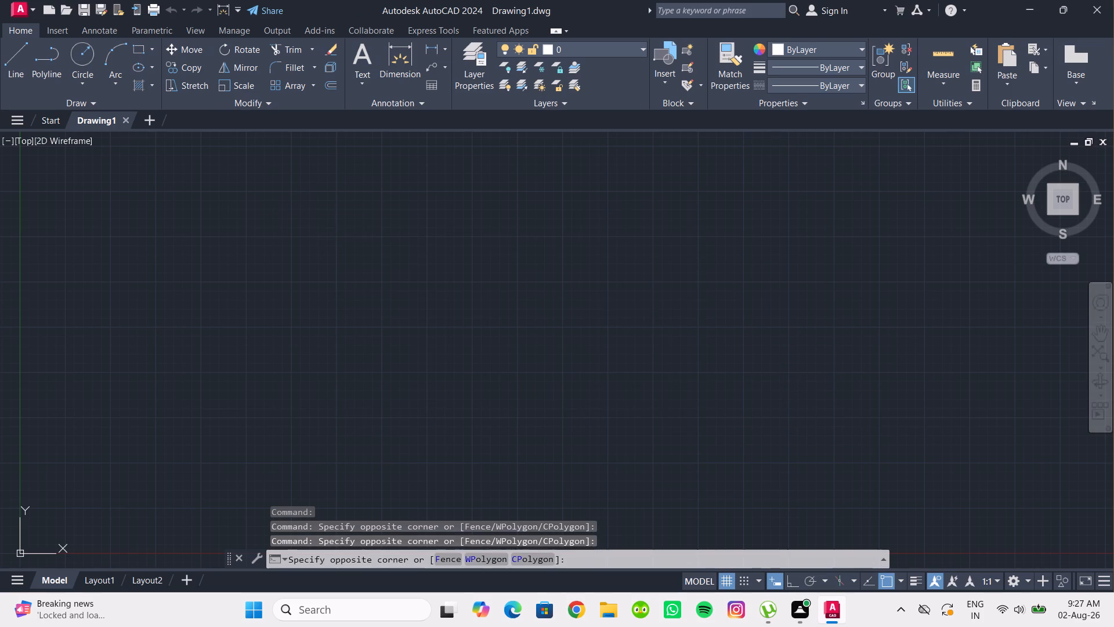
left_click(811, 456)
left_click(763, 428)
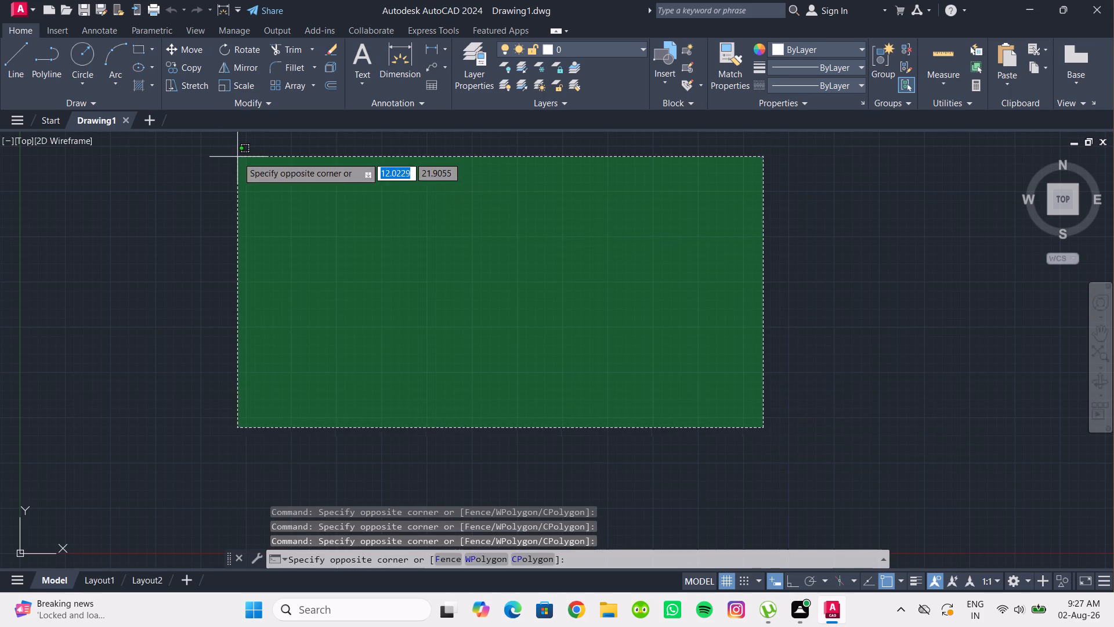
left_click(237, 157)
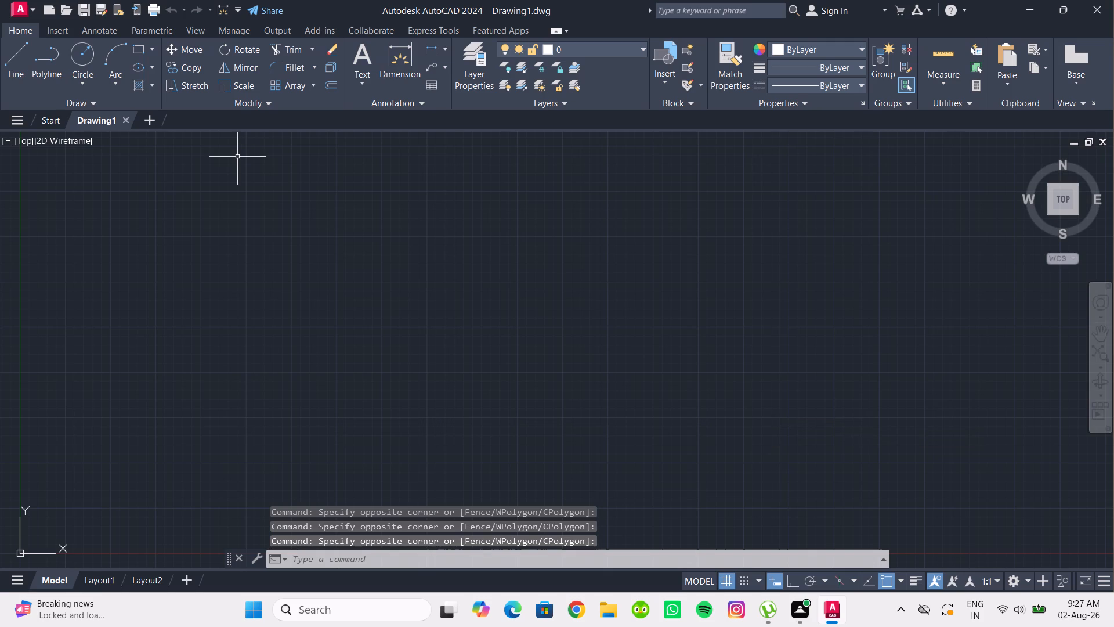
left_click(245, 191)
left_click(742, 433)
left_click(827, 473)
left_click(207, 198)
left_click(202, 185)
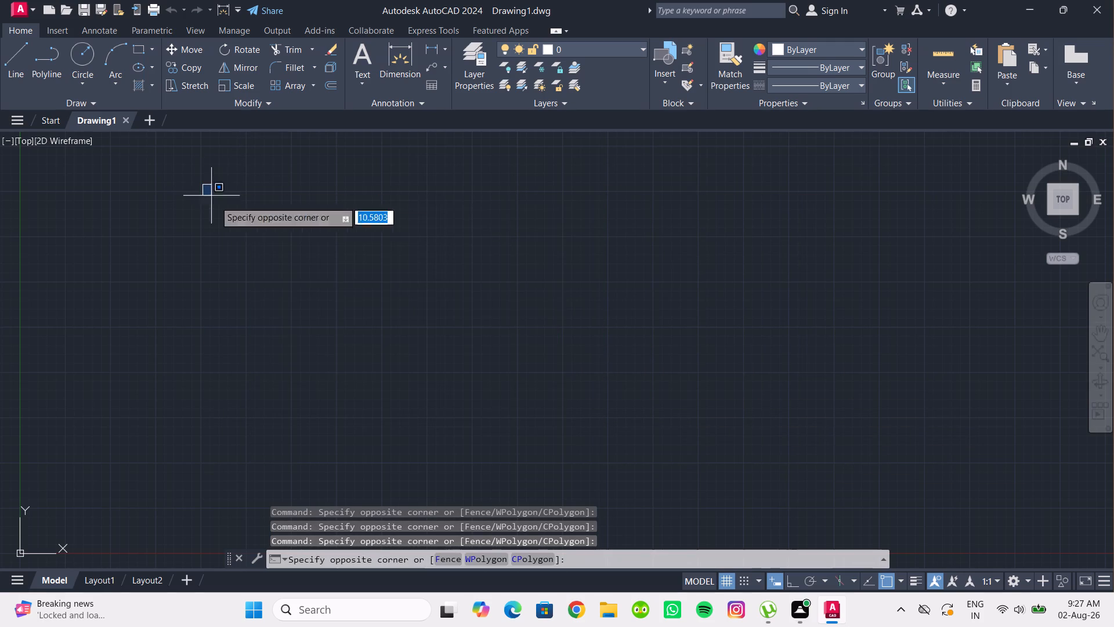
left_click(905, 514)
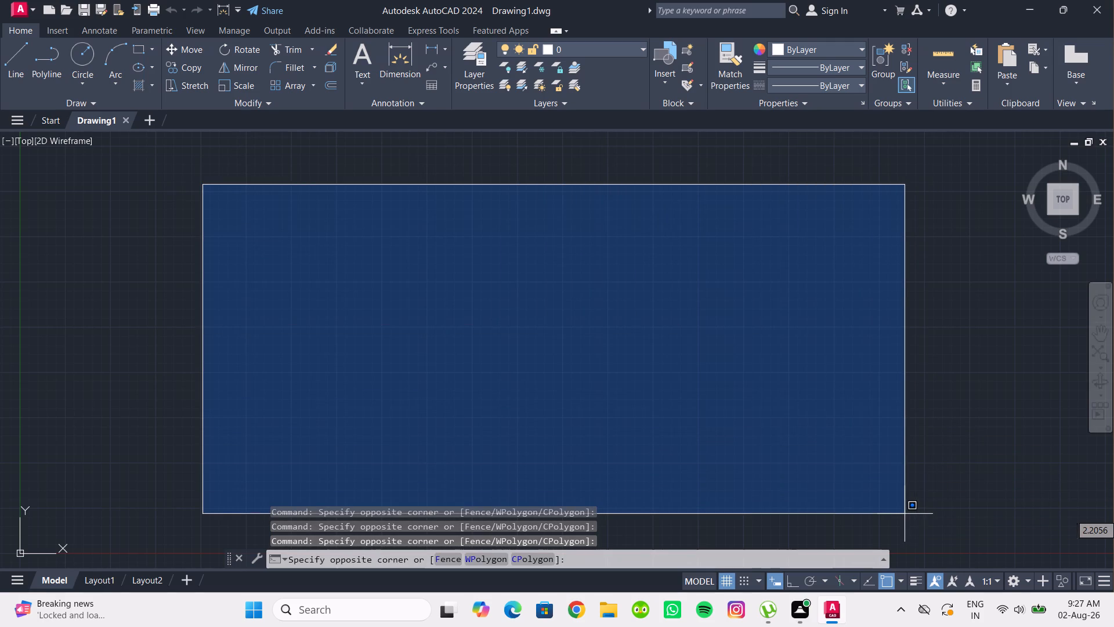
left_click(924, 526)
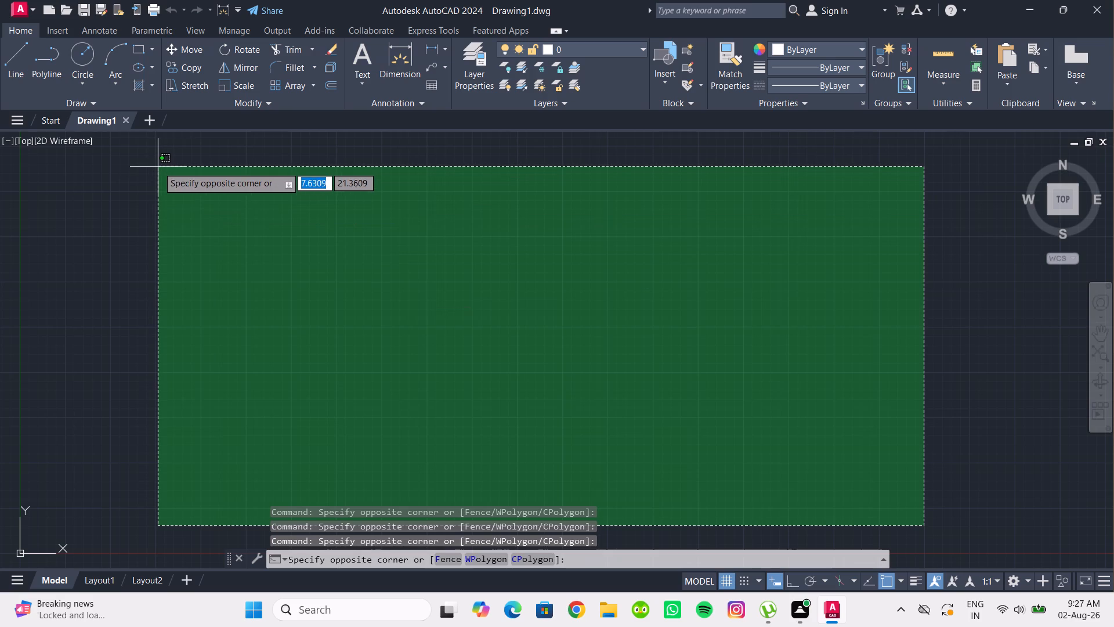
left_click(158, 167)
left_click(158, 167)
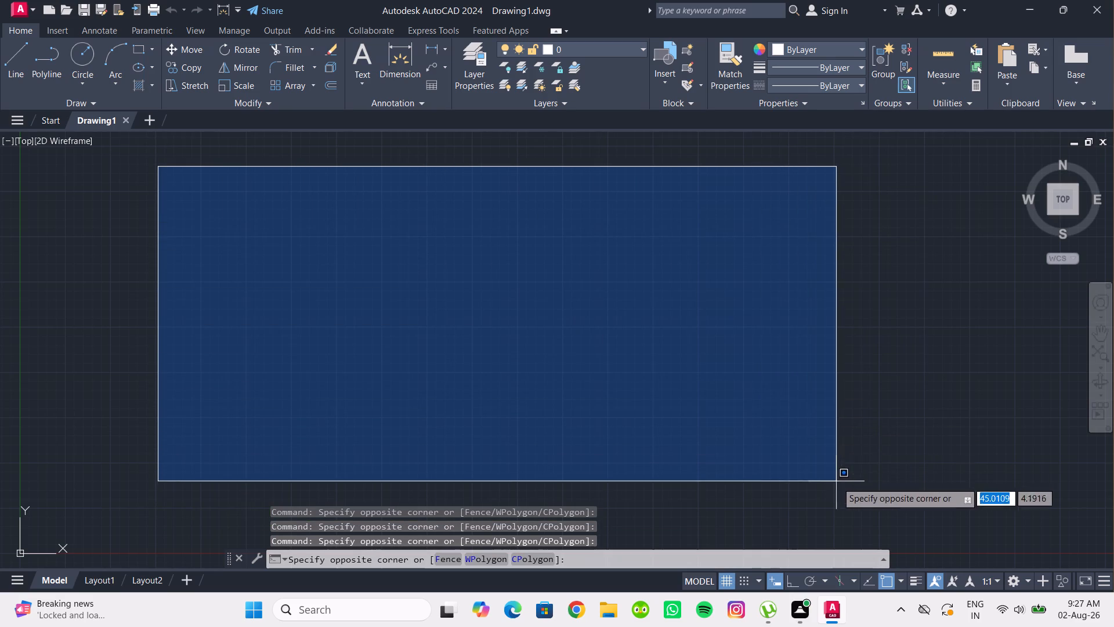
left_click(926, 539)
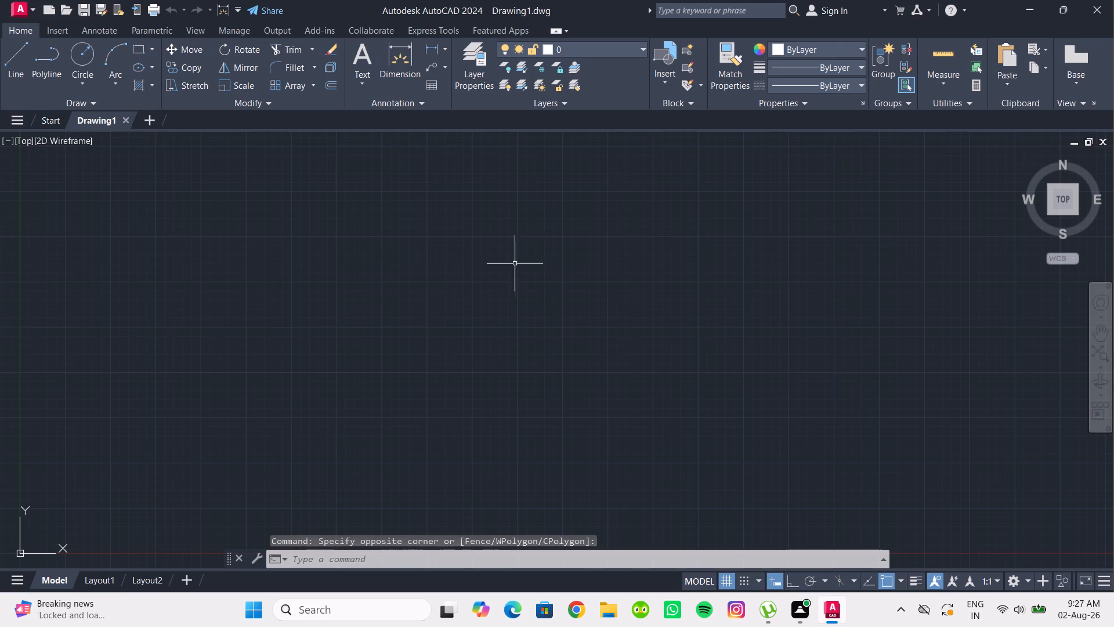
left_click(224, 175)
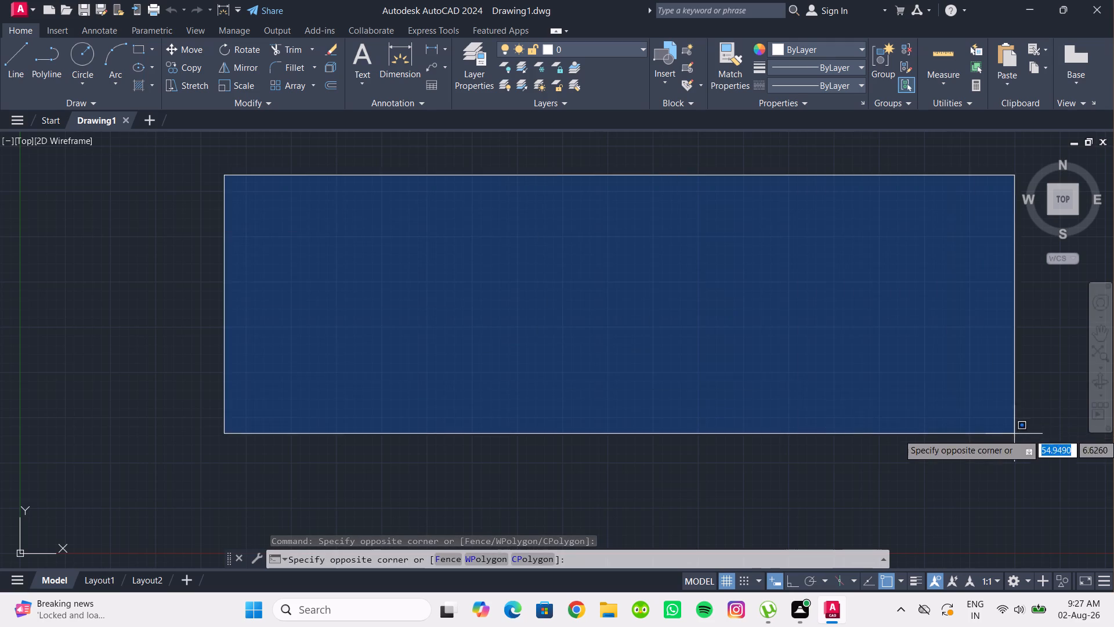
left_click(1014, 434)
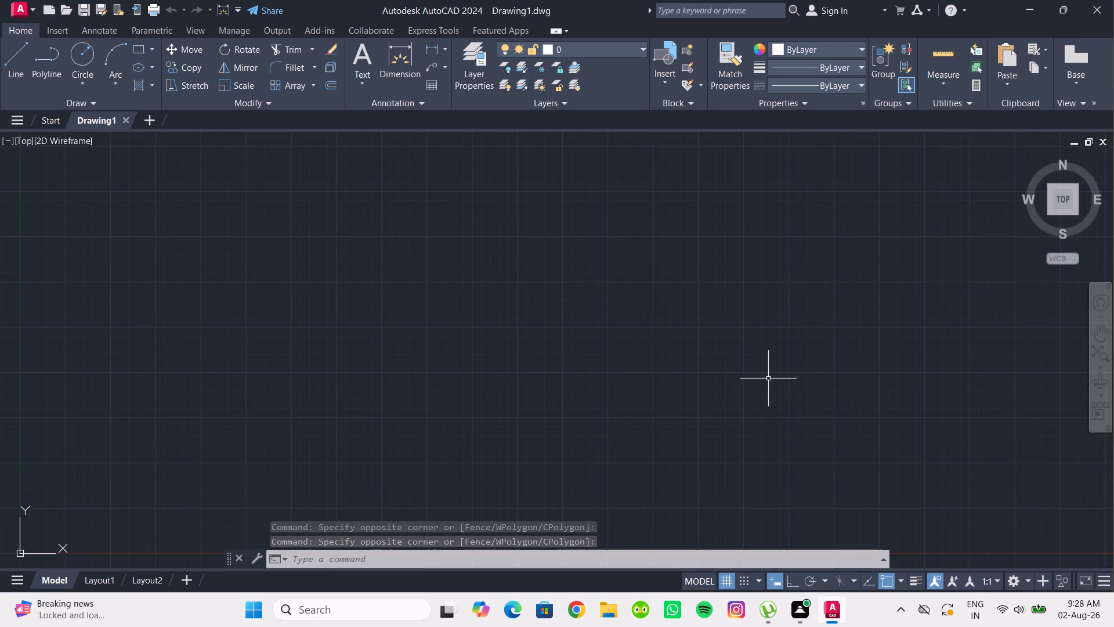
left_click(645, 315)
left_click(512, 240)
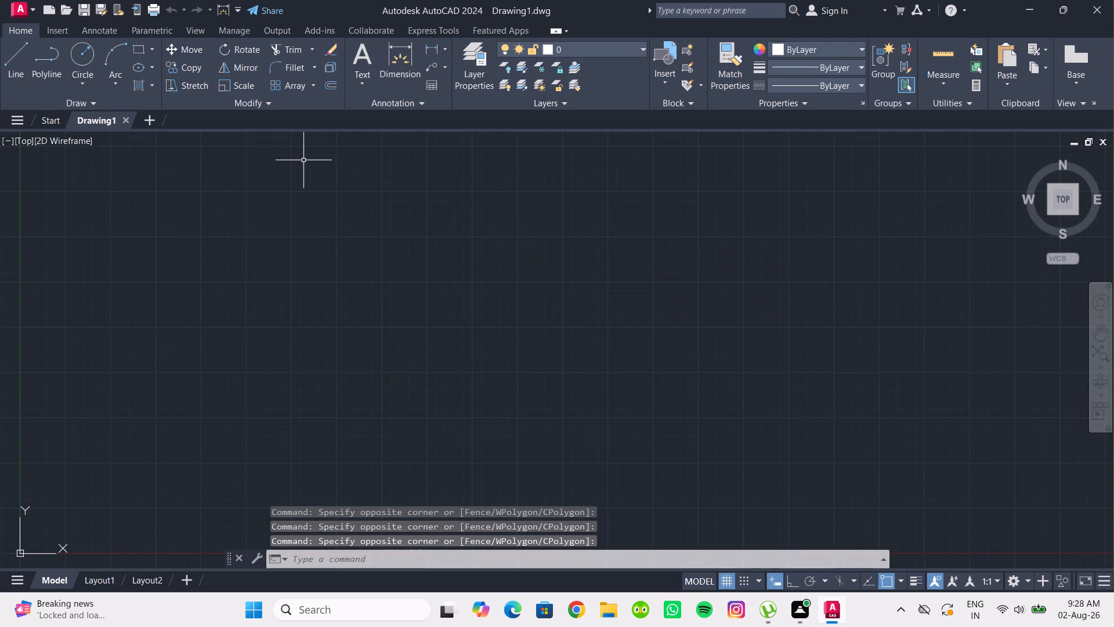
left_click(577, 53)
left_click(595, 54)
Open the layer manager and add six new layers with their default names.
left_click(460, 75)
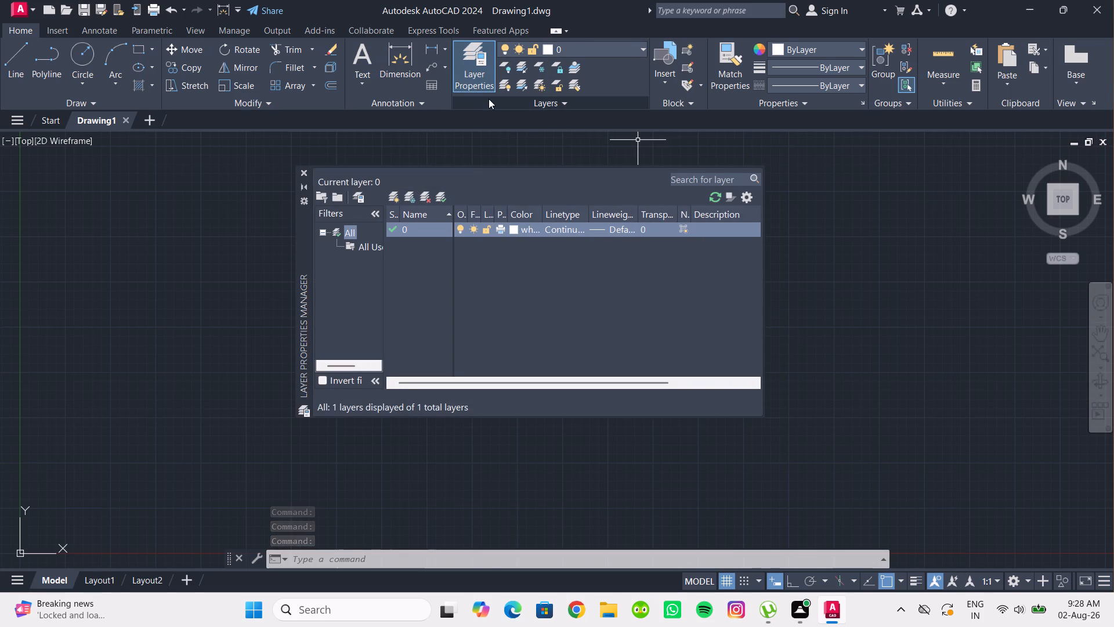
left_click(395, 197)
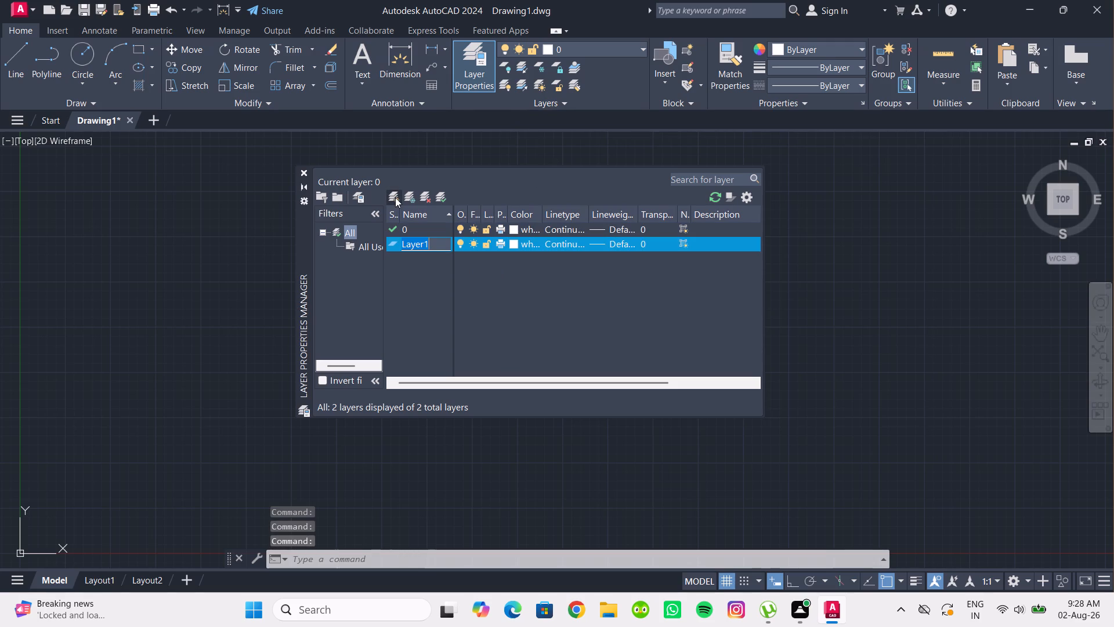
left_click(395, 197)
left_click(395, 197)
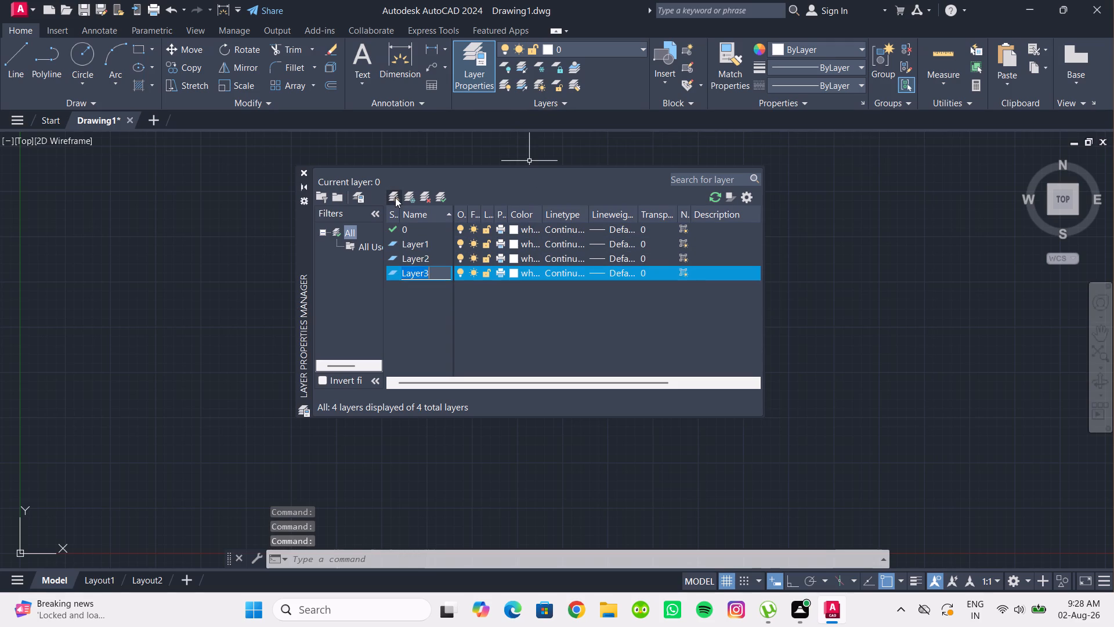
left_click(395, 197)
left_click(395, 197)
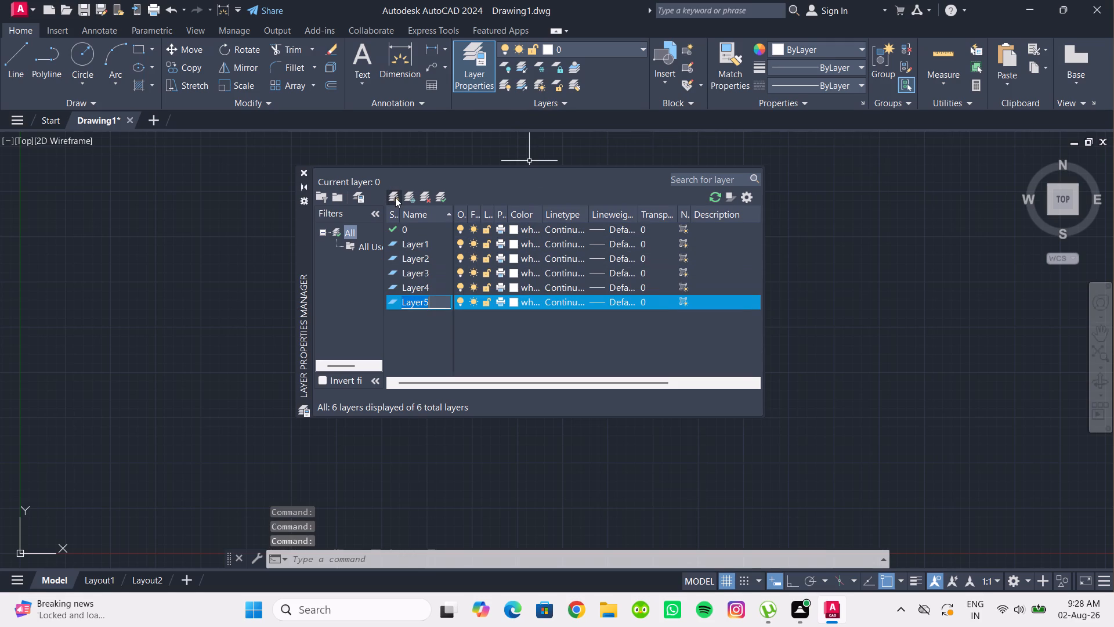
left_click(395, 197)
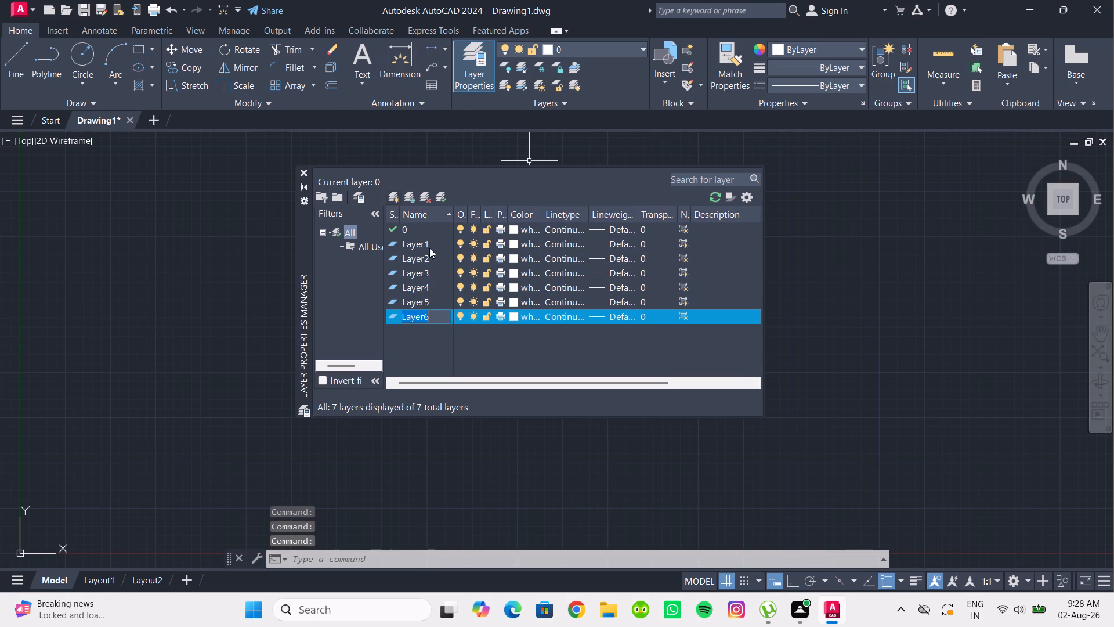
Rename Layer1 as WALLS and set its colour to red.
left_click(423, 240)
right_click(423, 240)
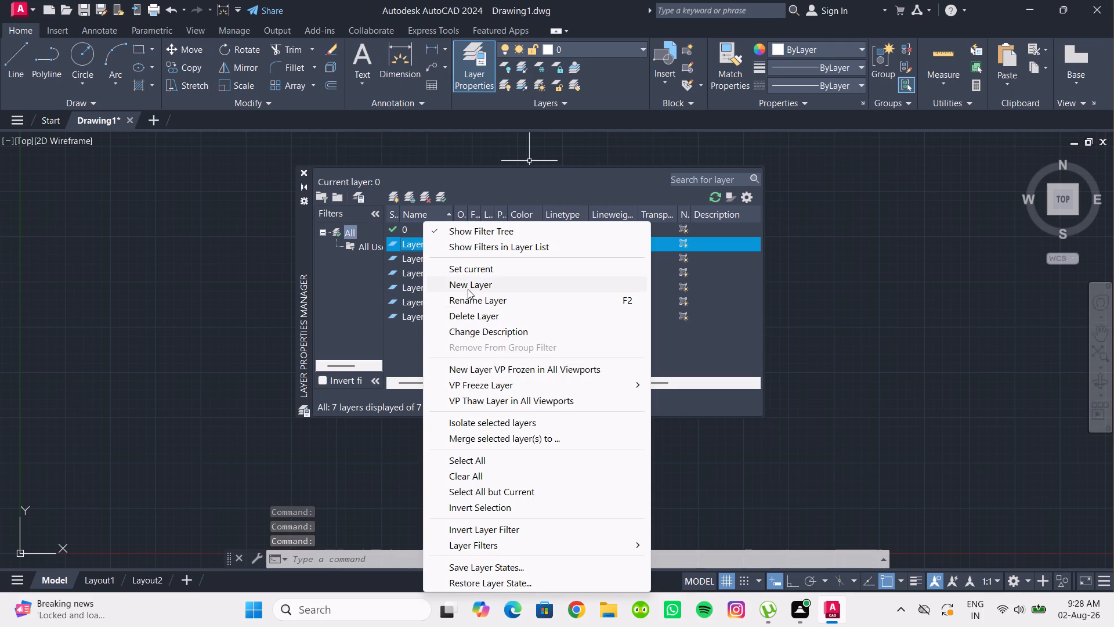
left_click(478, 300)
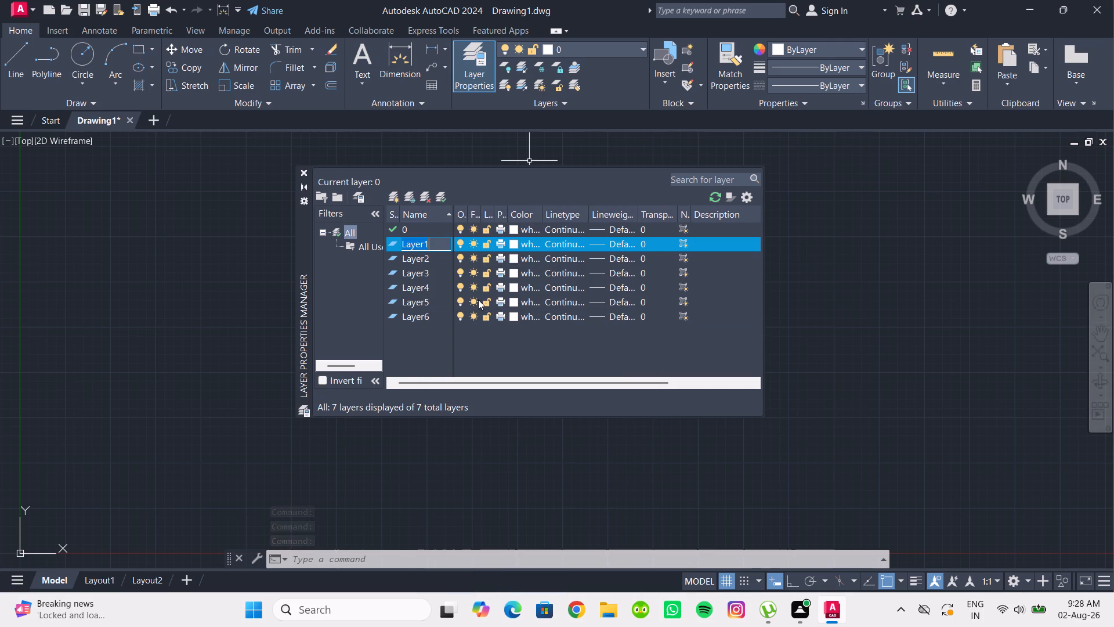
key("e")
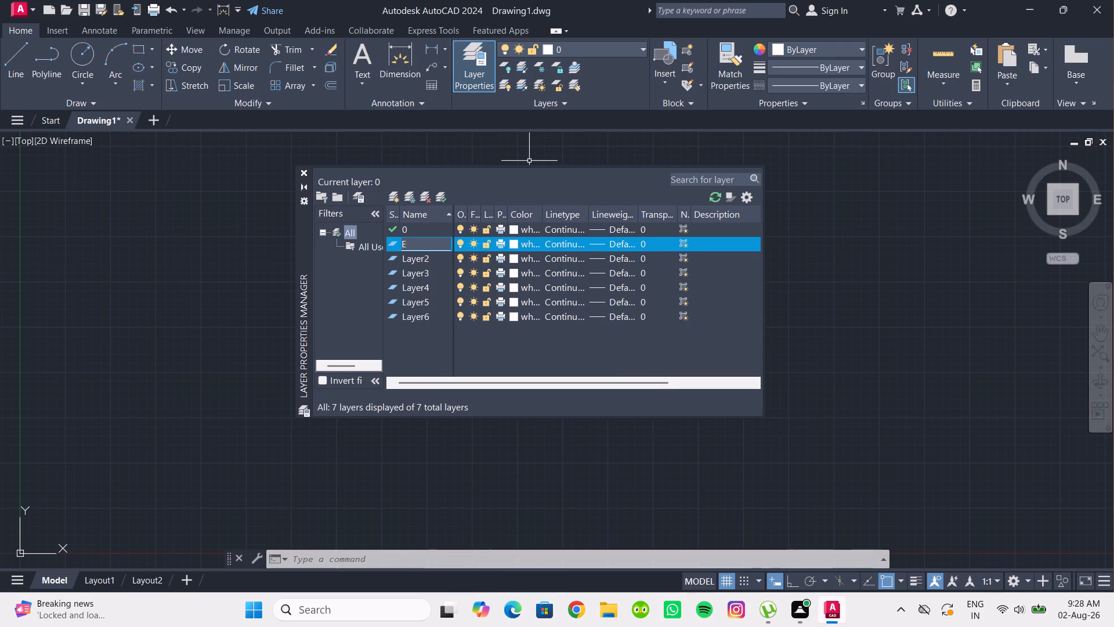
key("BackSpace")
type("WALLS")
left_click(515, 243)
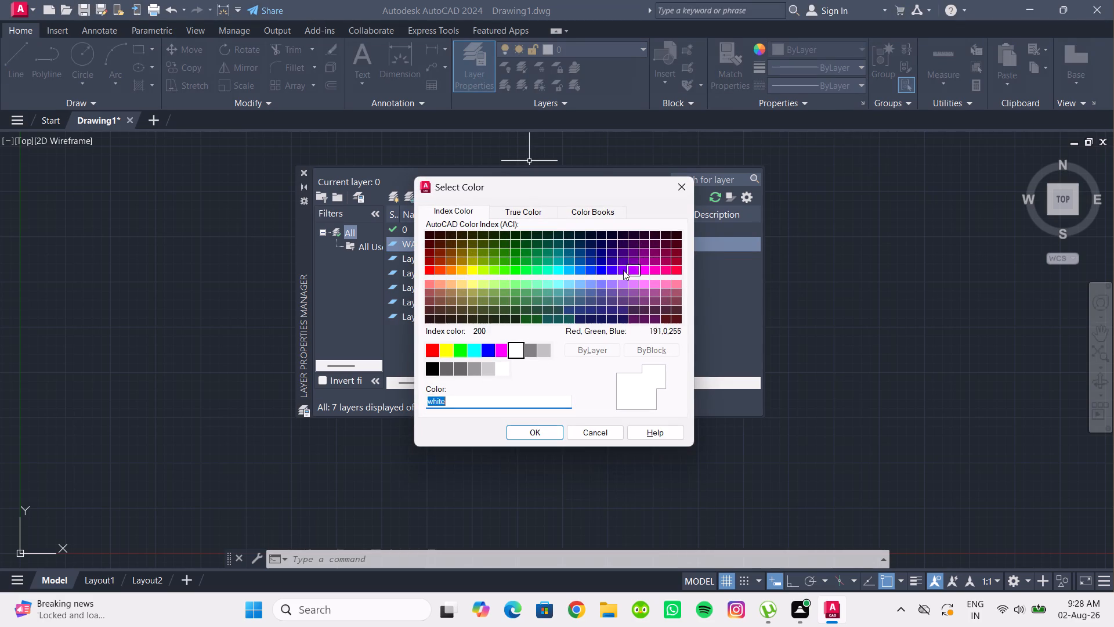
left_click(436, 347)
left_click(537, 435)
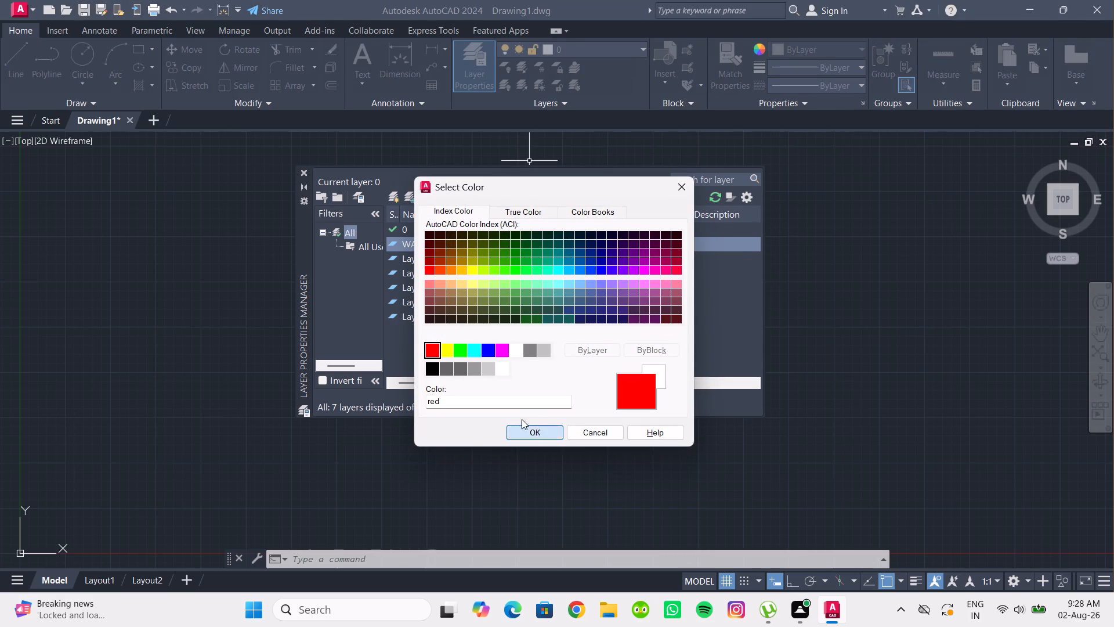
Rename Layer2 as WINDOWS and set its colour to yellow.
left_click(427, 258)
right_click(427, 258)
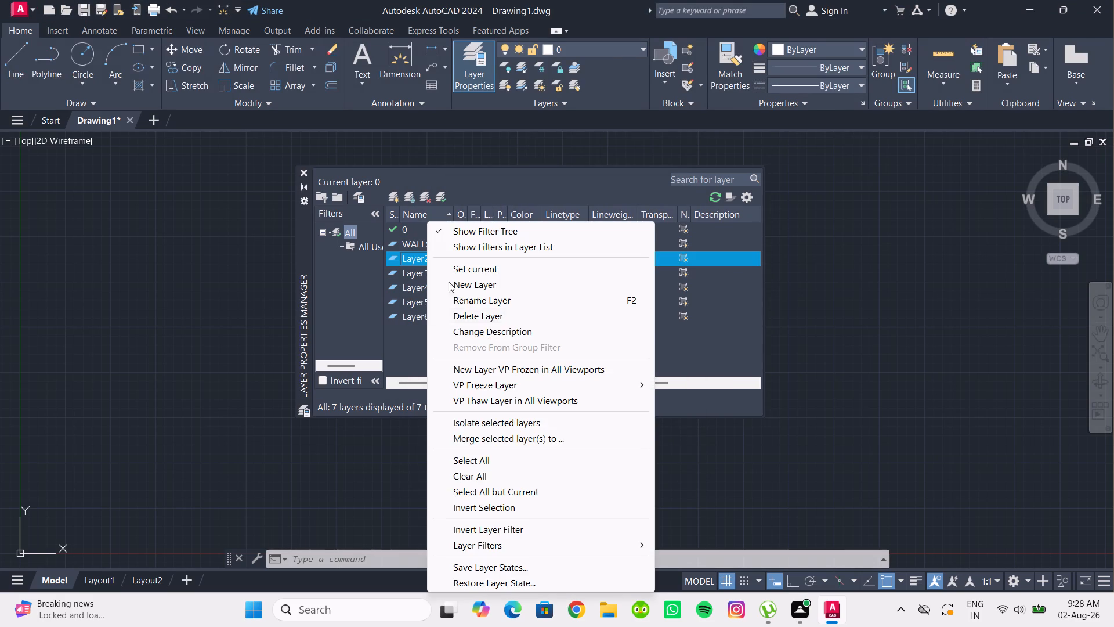
left_click(486, 305)
type("WINDO")
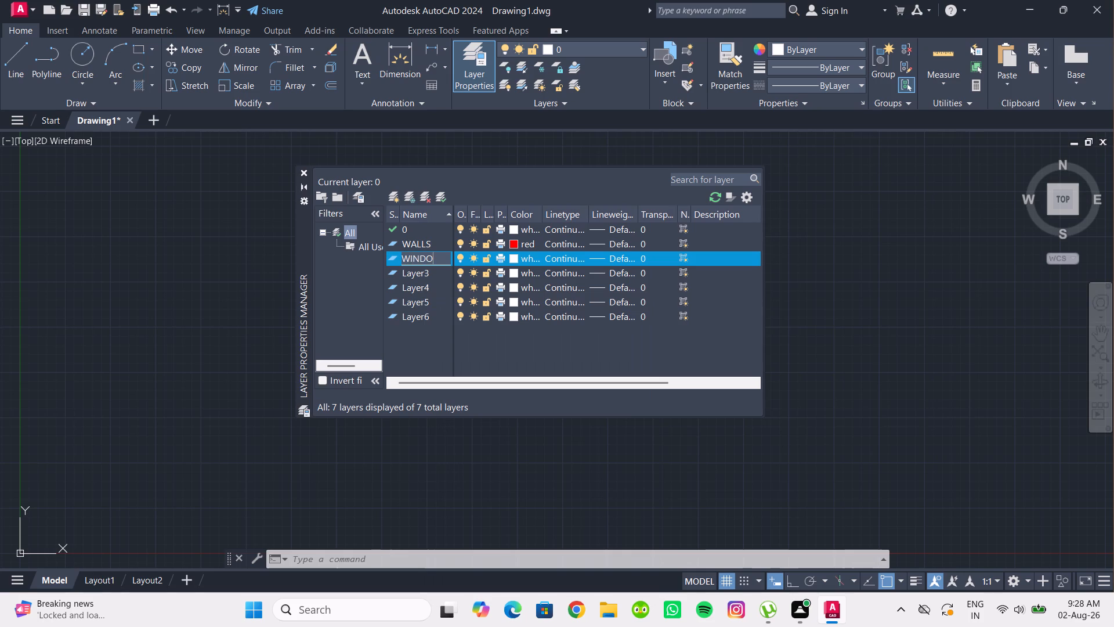
type("WS")
left_click(513, 258)
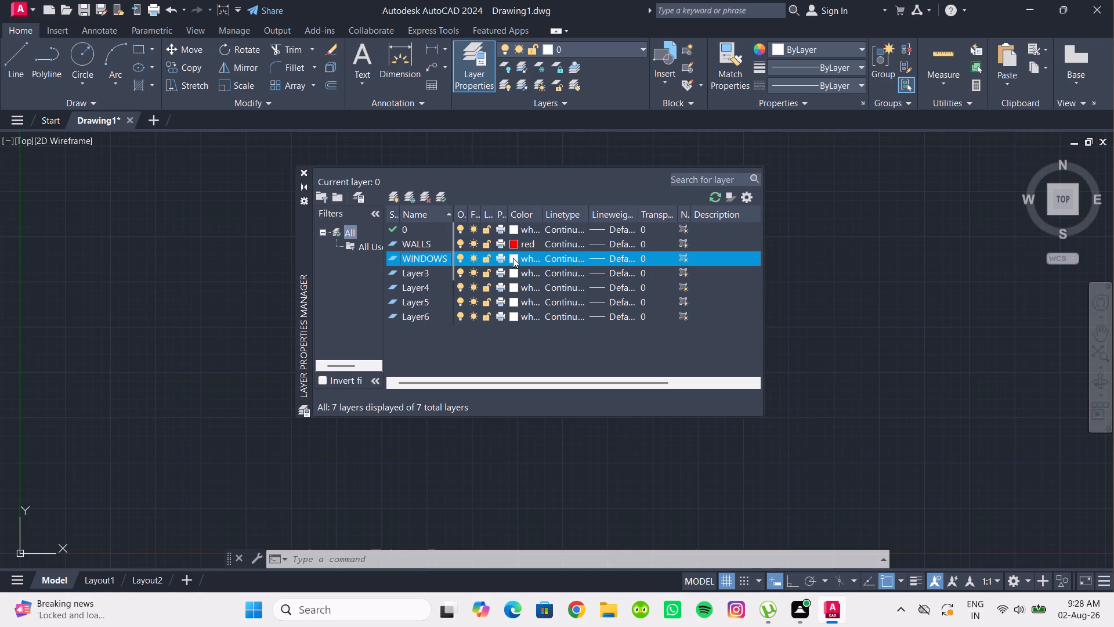
left_click(443, 354)
left_click(541, 433)
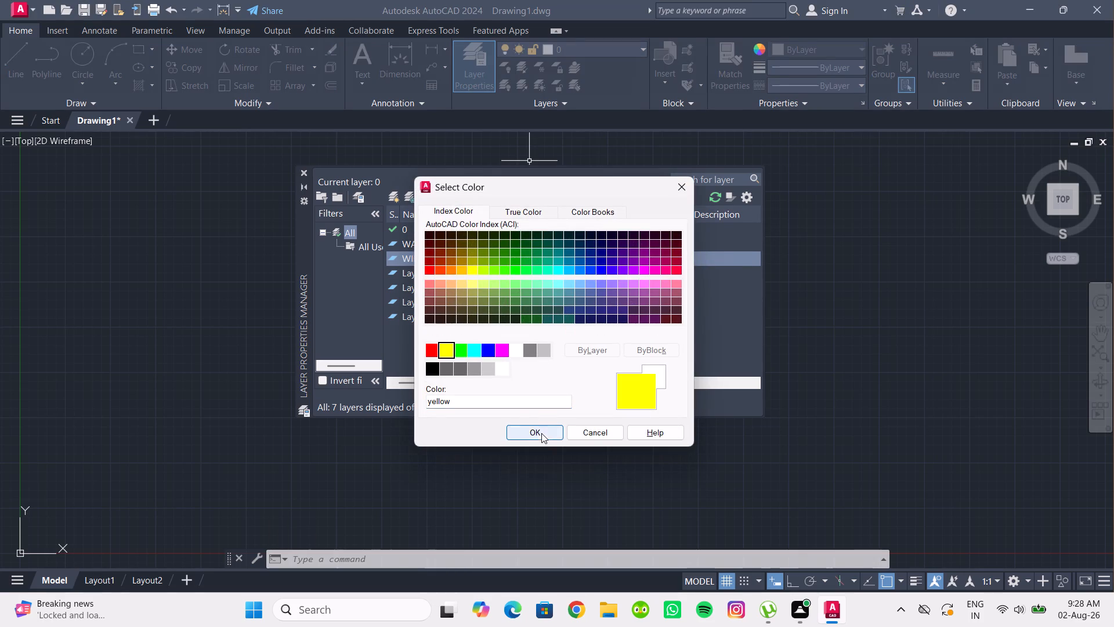
Rename Layer3 as DOORS and set its colour to green.
left_click(418, 275)
right_click(418, 275)
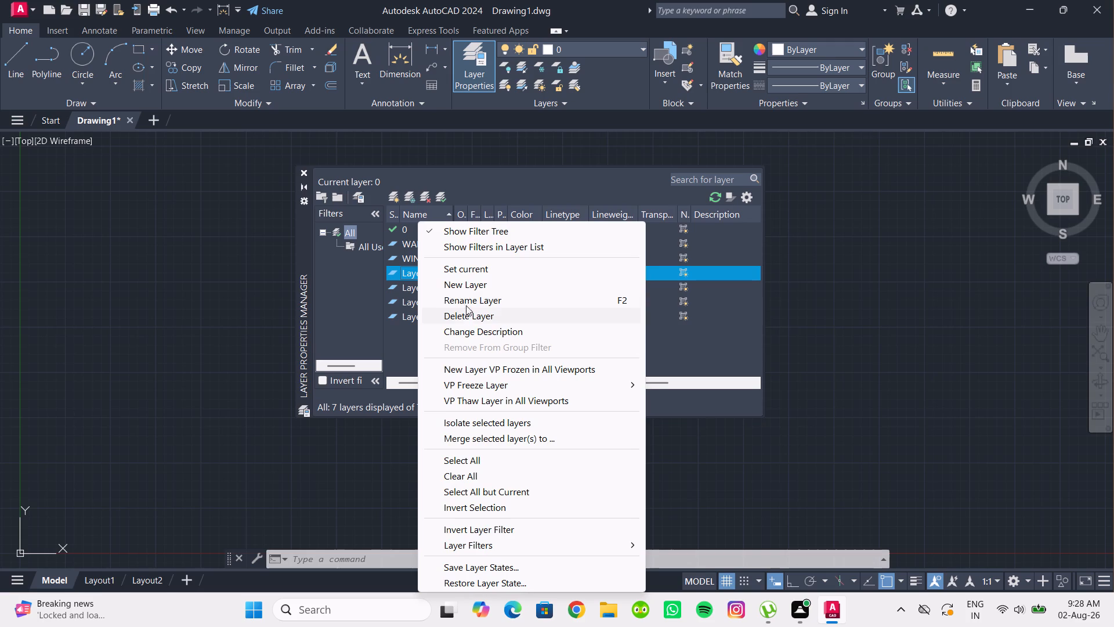
left_click(470, 304)
type("DOORS")
left_click(513, 271)
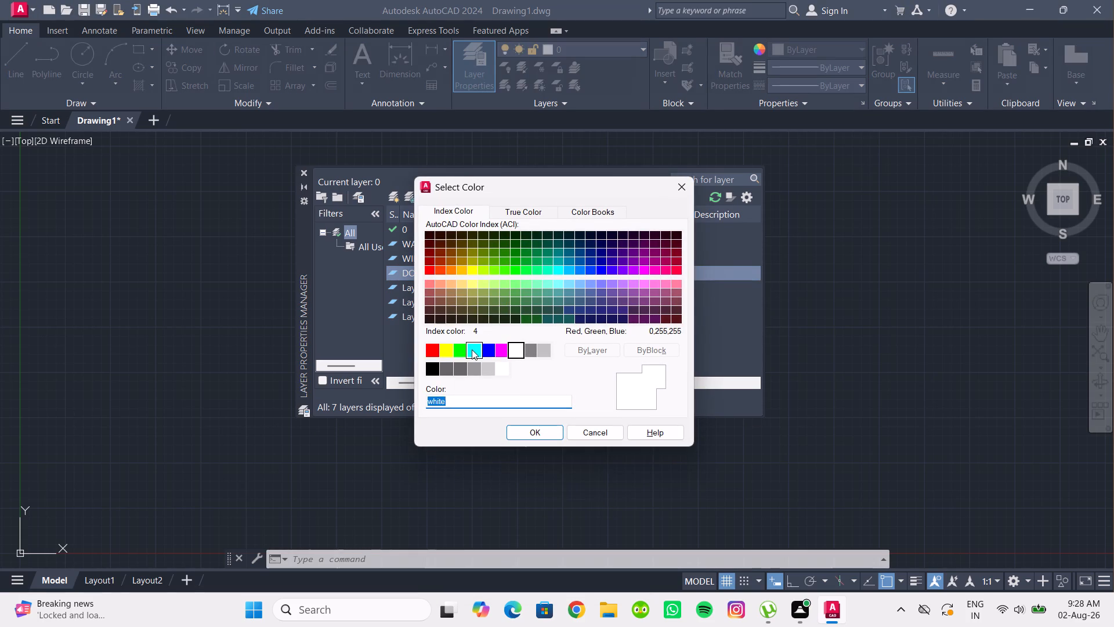
left_click(464, 347)
left_click(525, 437)
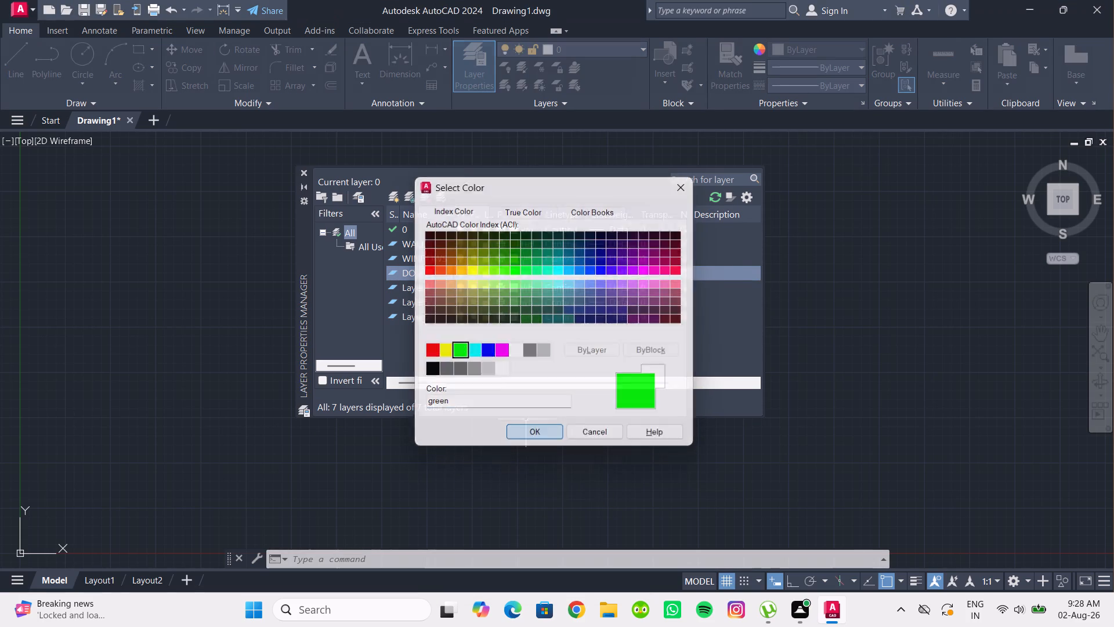
Rename Layer4 as FURNITURE and set its colour to cyan.
left_click(427, 286)
right_click(427, 286)
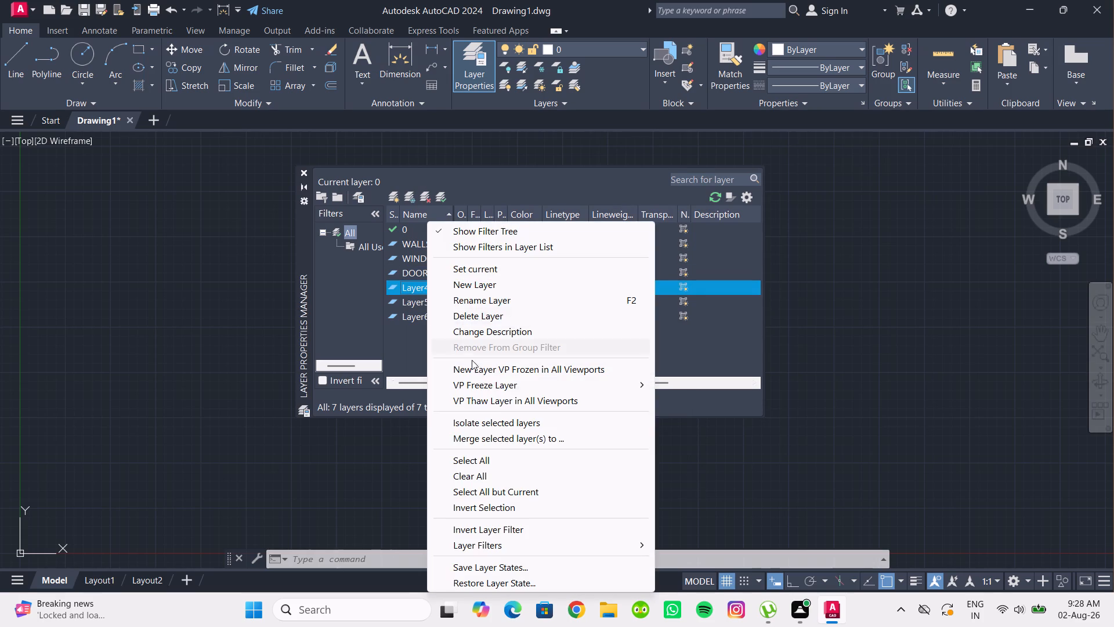
left_click(479, 304)
type("FURN")
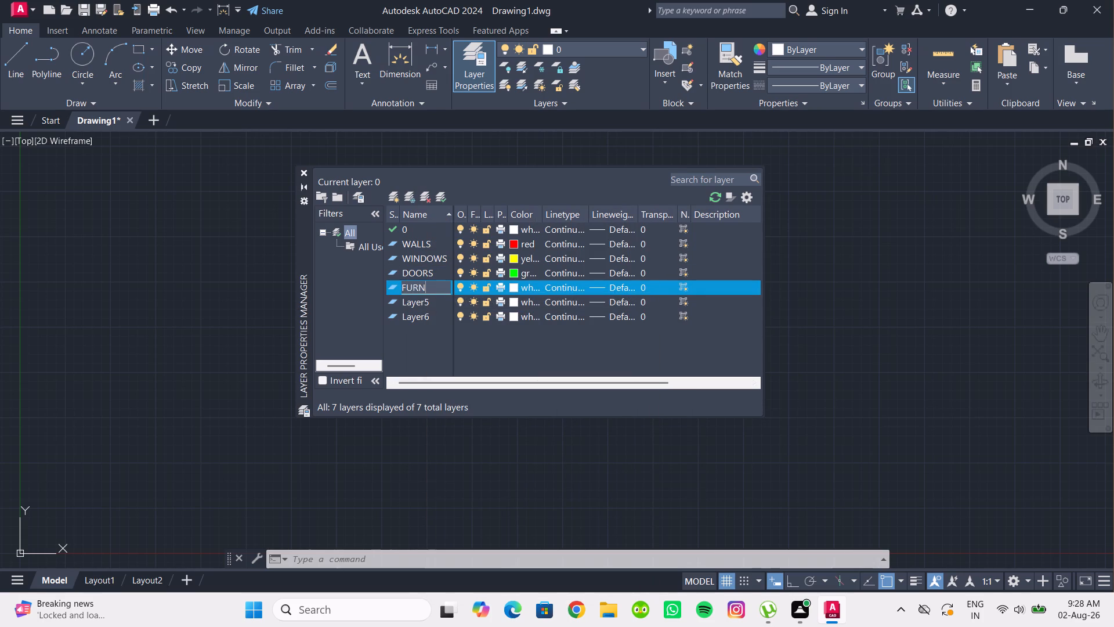
type("ITURE")
left_click(515, 283)
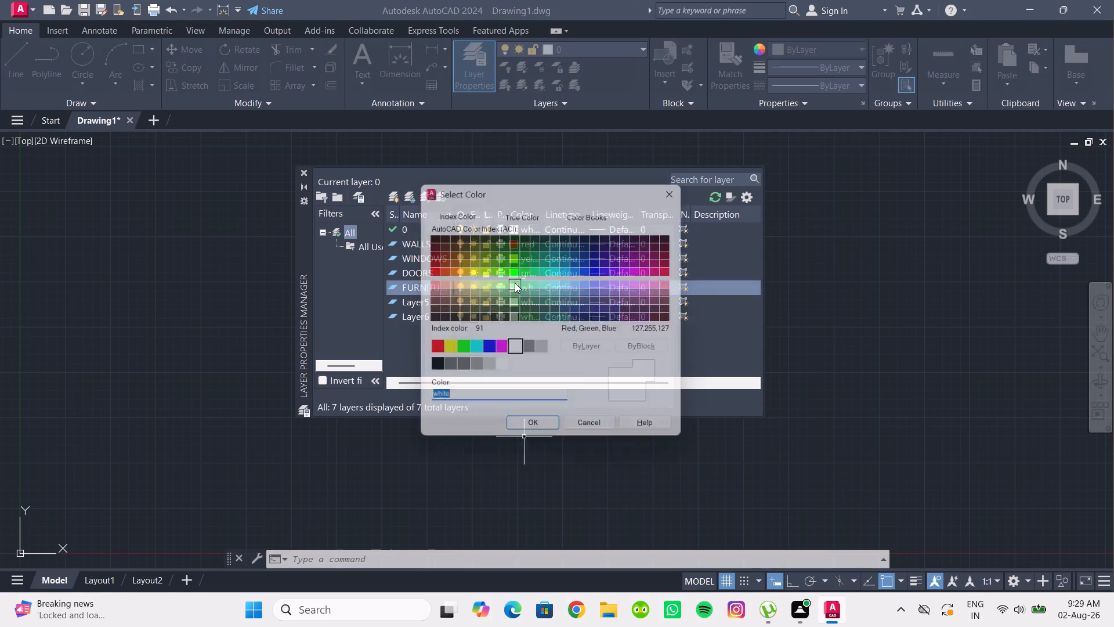
left_click(476, 354)
left_click(545, 426)
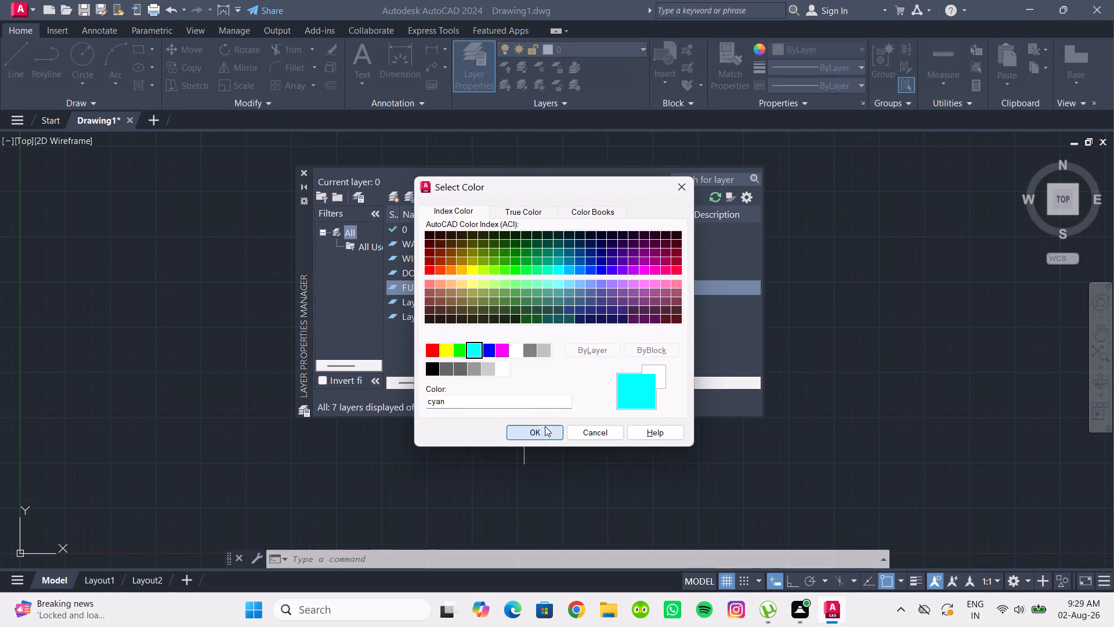
Rename Layer5 as STAIRCASE and set its colour to magenta.
left_click(428, 303)
right_click(428, 303)
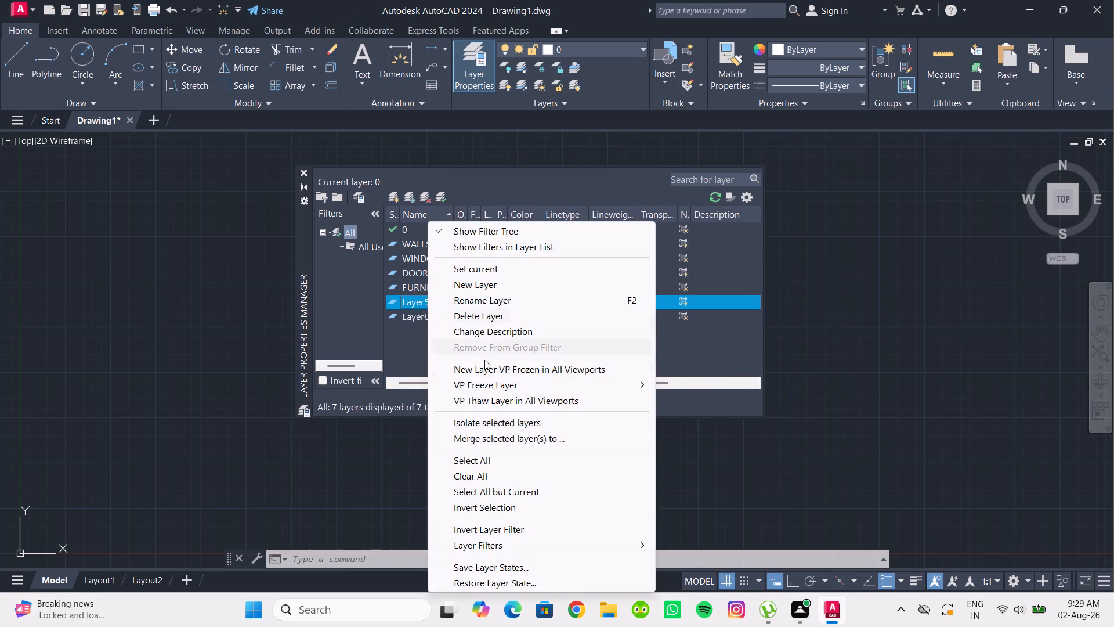
left_click(486, 300)
type("STAI")
type("RCASE")
left_click(516, 298)
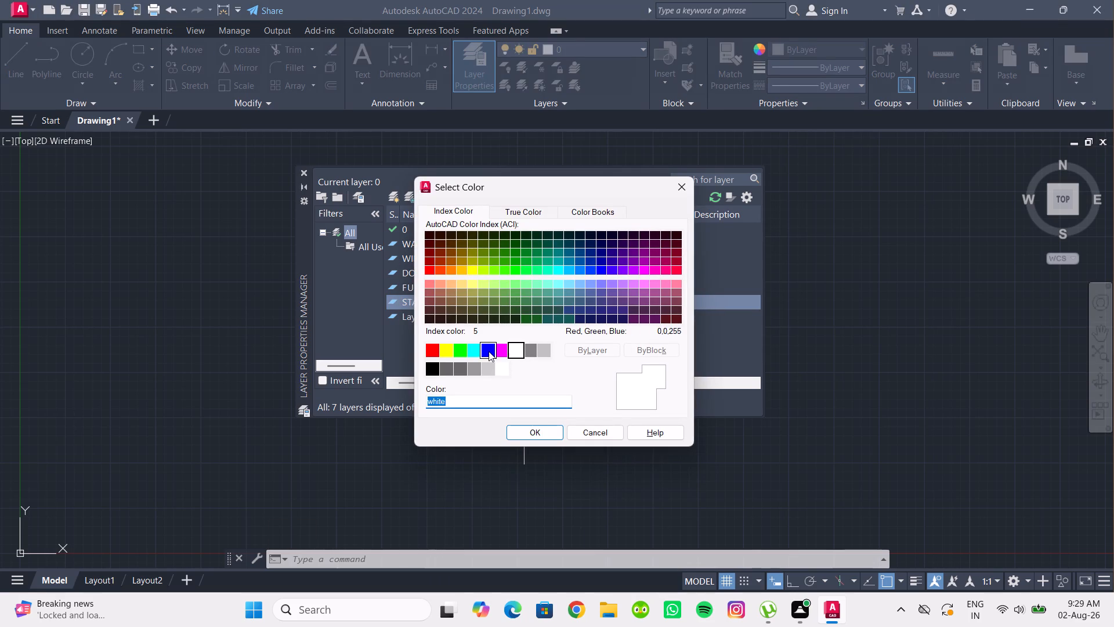
left_click(500, 354)
left_click(526, 431)
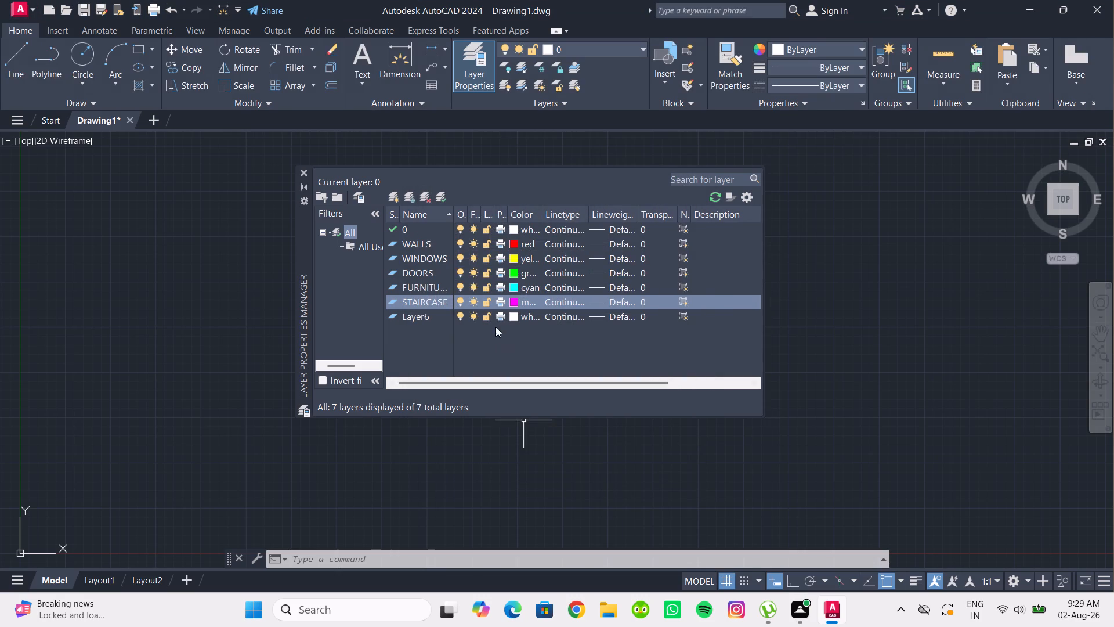
Delete Layer6 from the layer list.
left_click(427, 313)
right_click(427, 313)
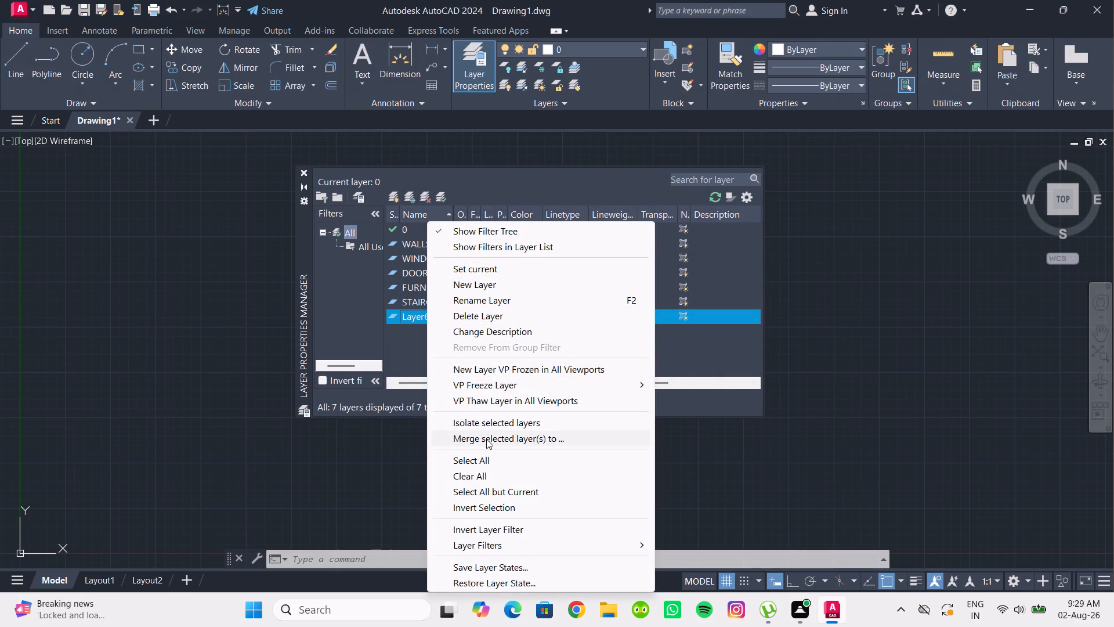
left_click(482, 310)
left_click(485, 308)
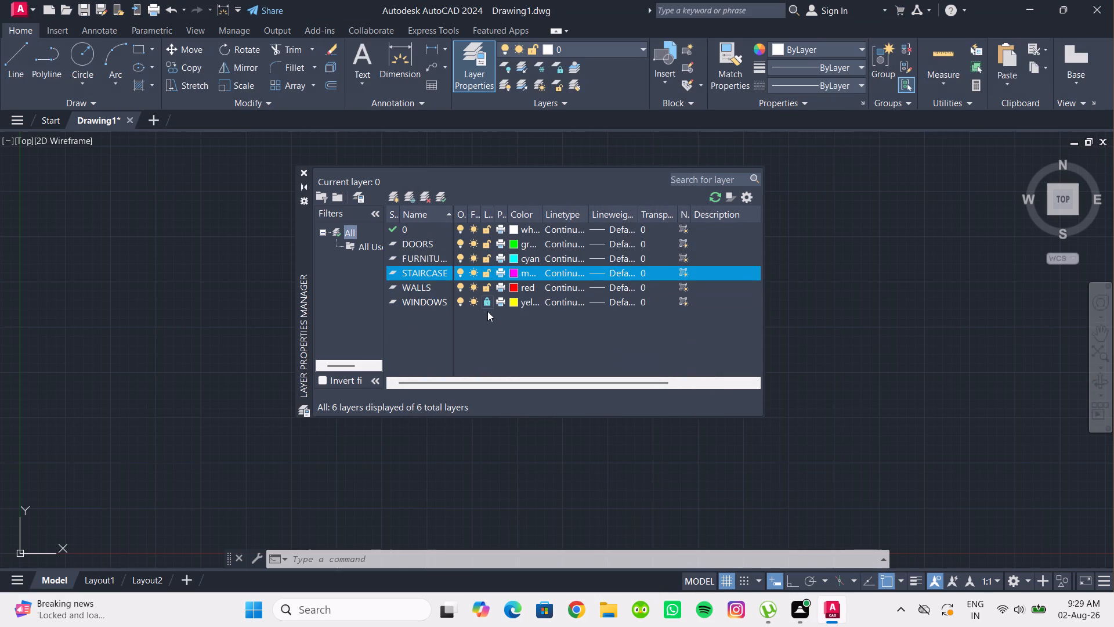
left_click(485, 305)
left_click(426, 335)
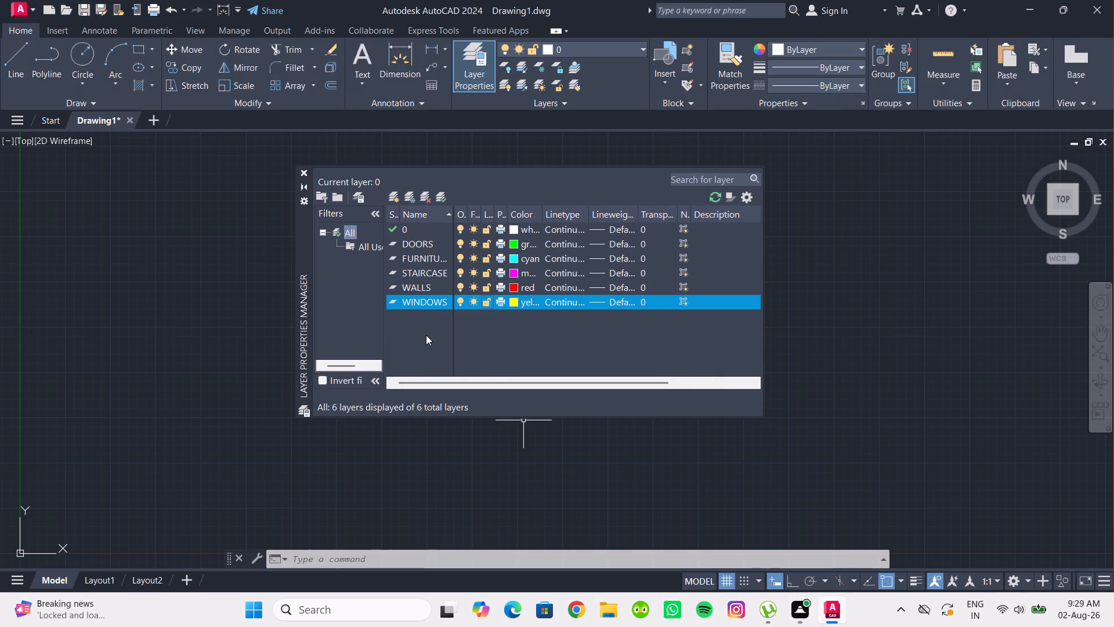
Add a new layer named DIMENSIONS and set its colour to white.
left_click(395, 197)
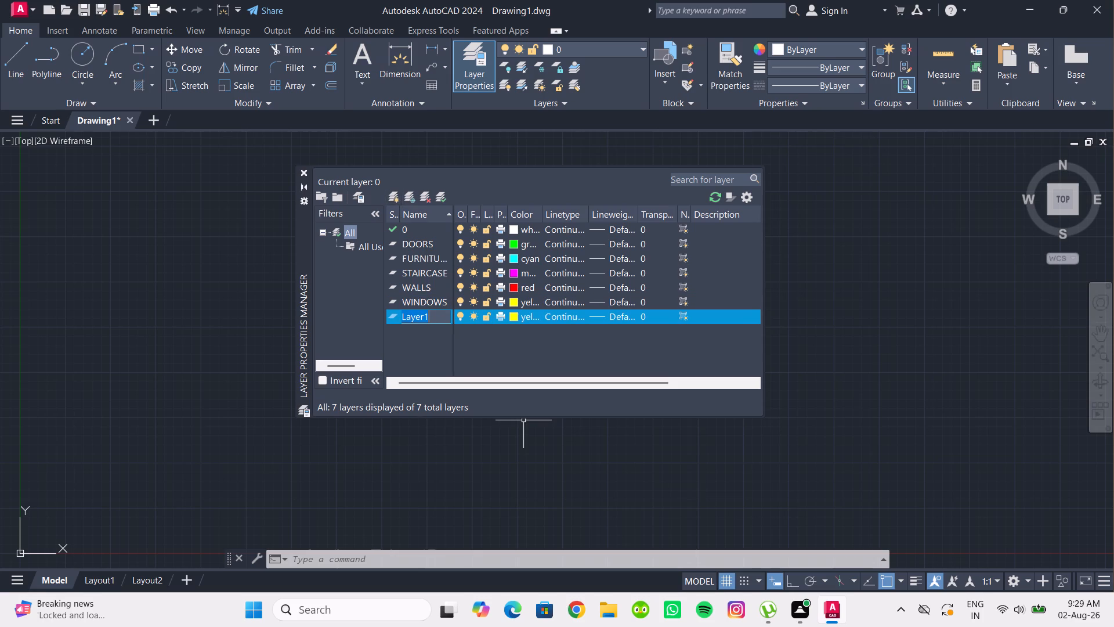
type("DIME")
type("NSIONS")
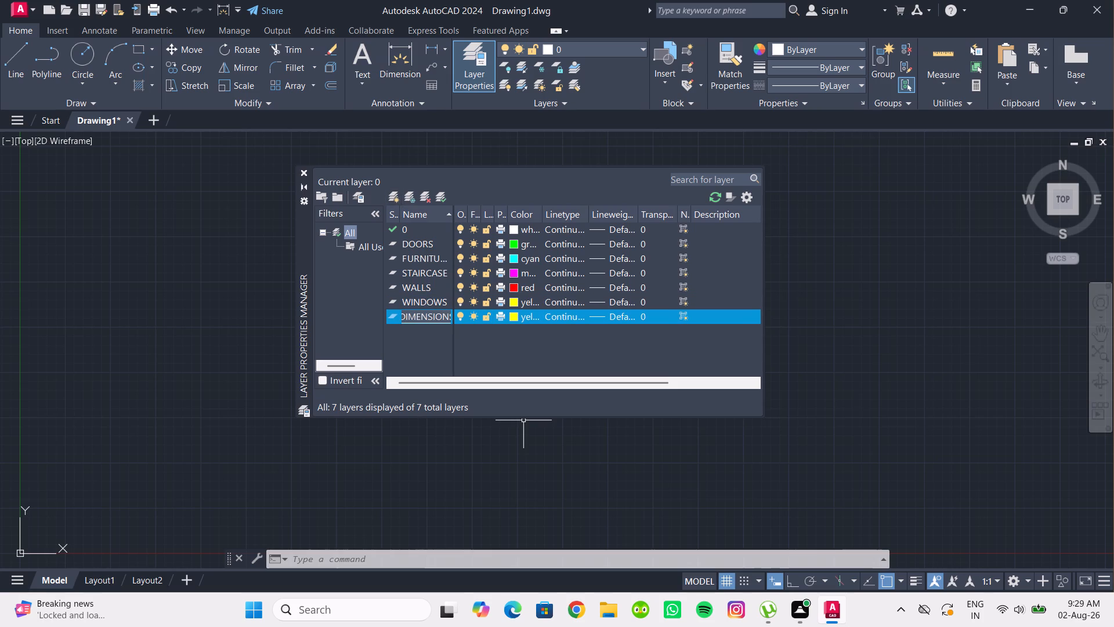
left_click(515, 316)
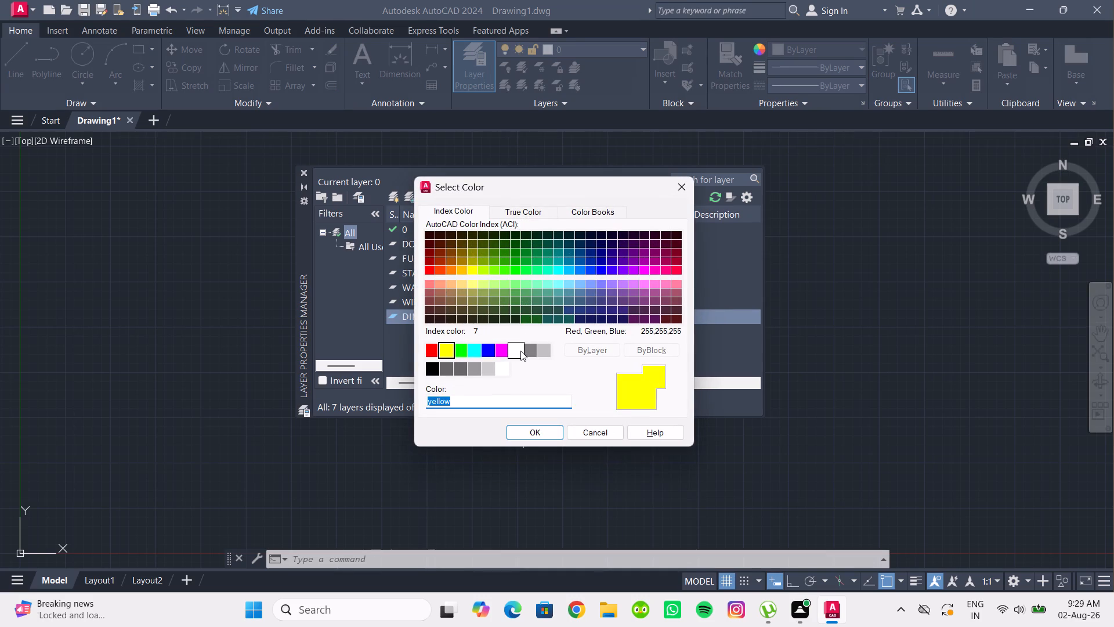
left_click(520, 352)
left_click(547, 431)
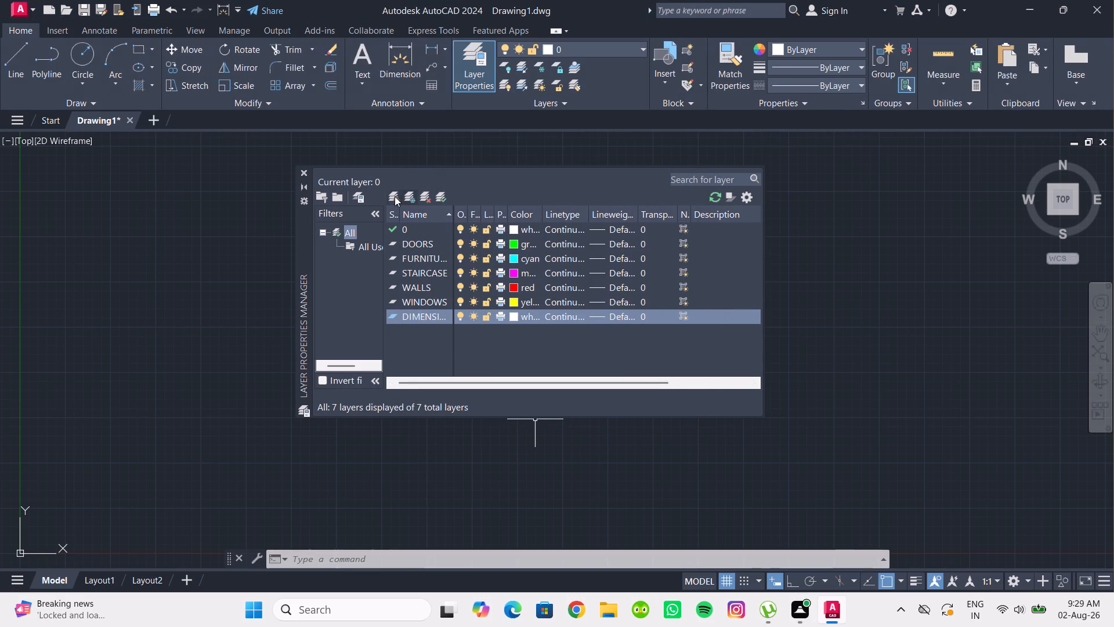
Add a new layer named TEXT and give it the colour DIC 266 from the DIC COLOR GUIDE(R) colour book.
left_click(392, 195)
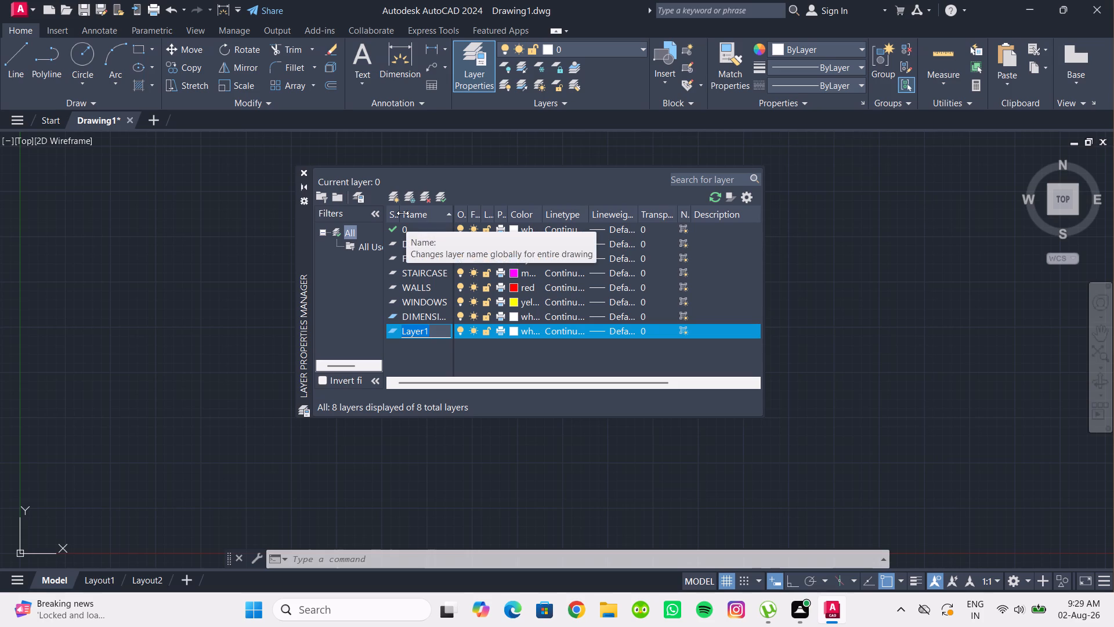
type("TEXT")
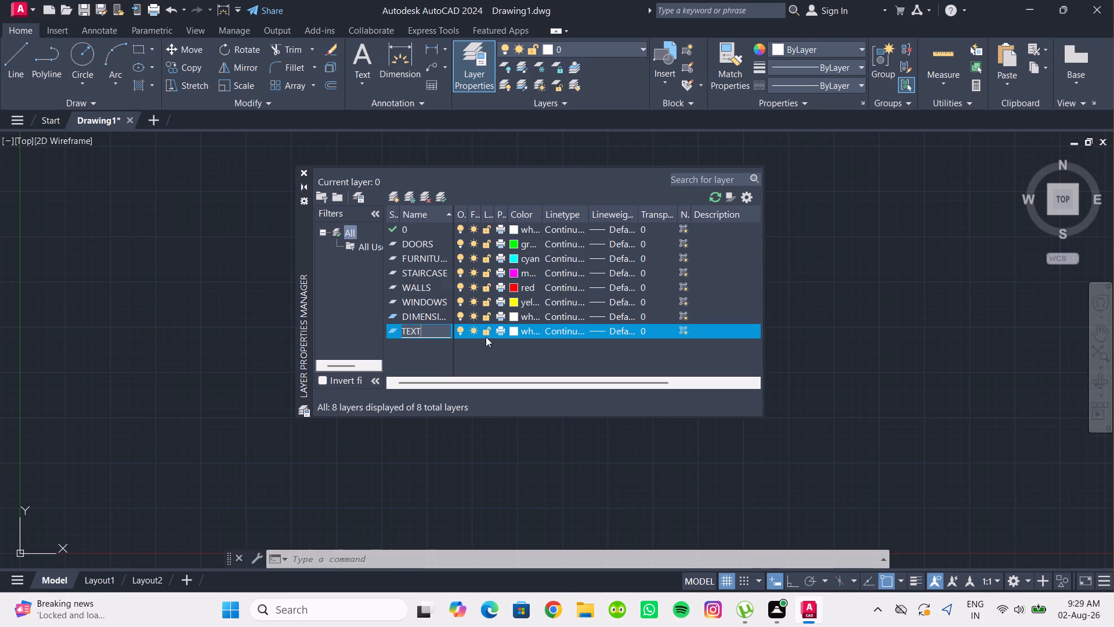
left_click(515, 332)
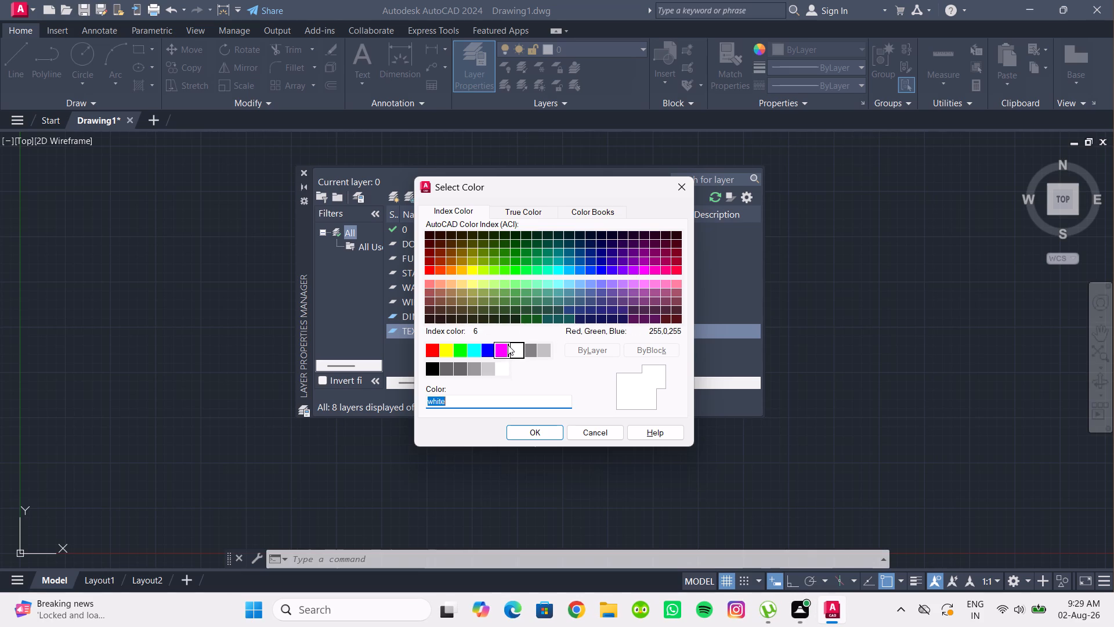
left_click(506, 345)
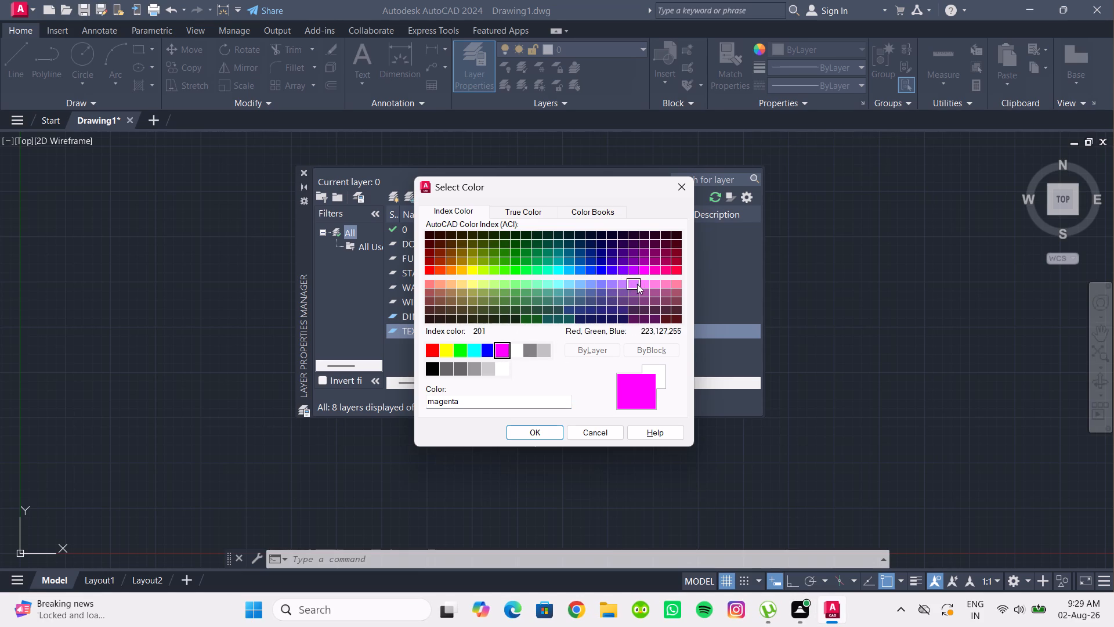
left_click(642, 270)
left_click(629, 272)
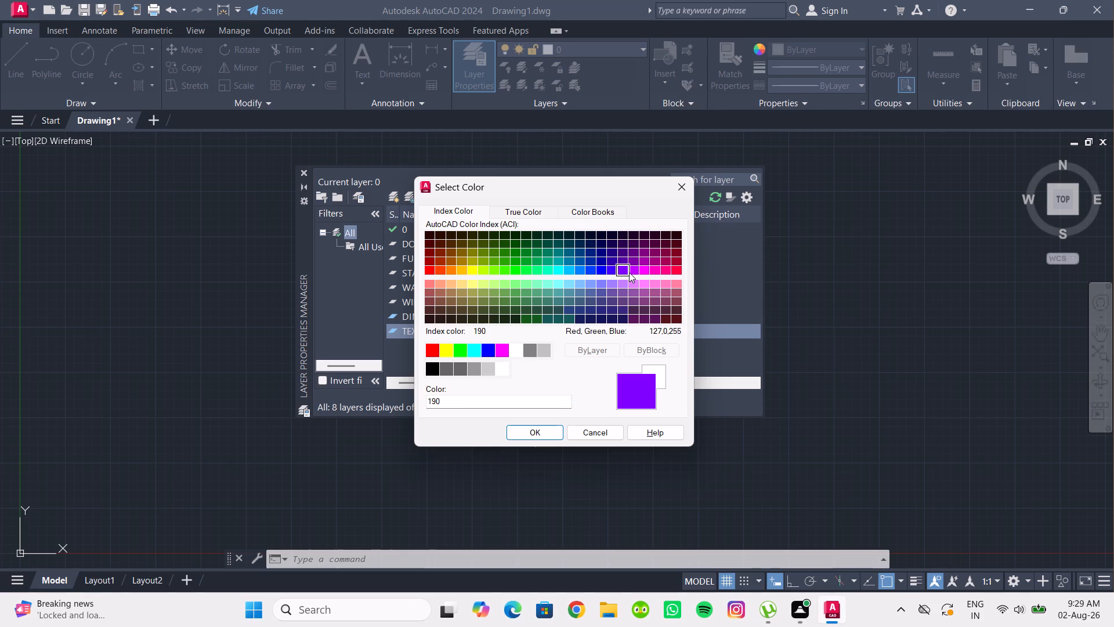
left_click(604, 214)
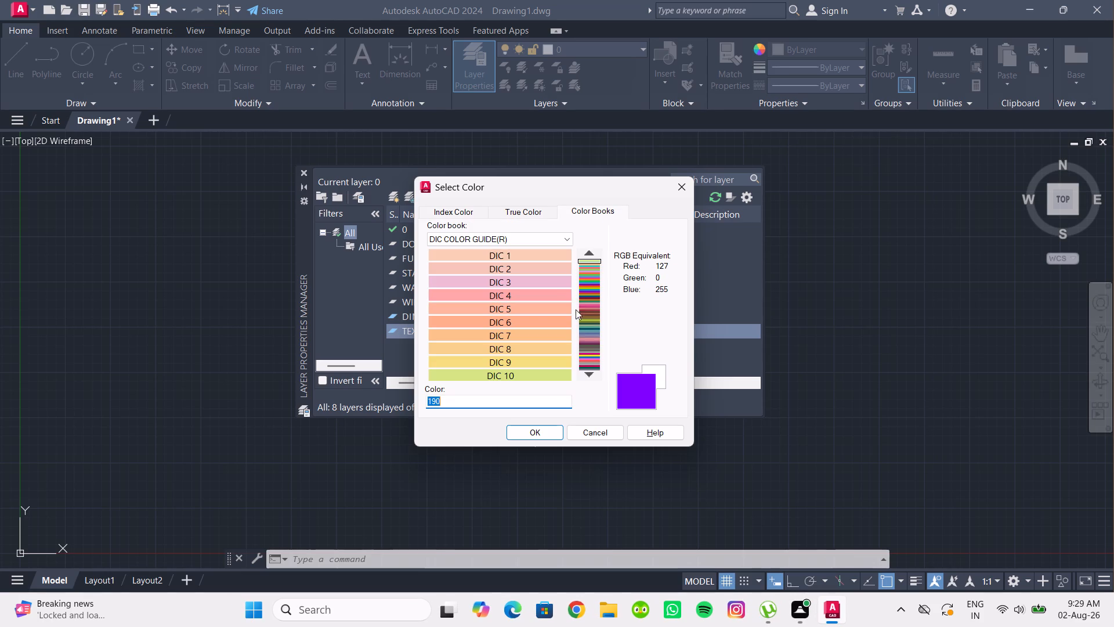
left_click(579, 333)
left_click(590, 307)
left_click(590, 304)
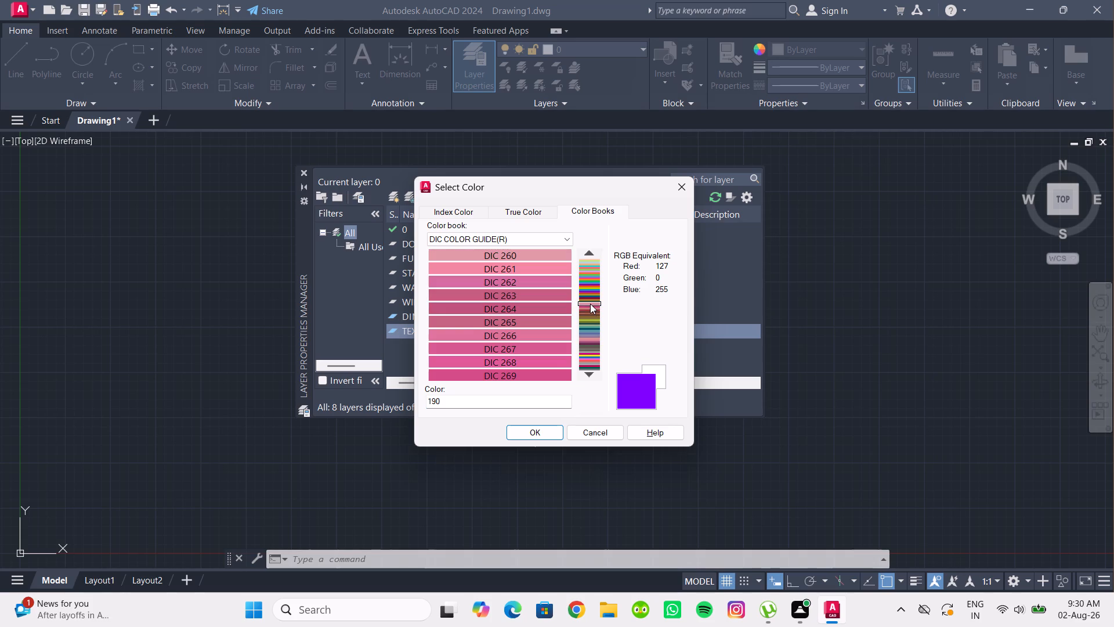
left_click(531, 271)
left_click(536, 332)
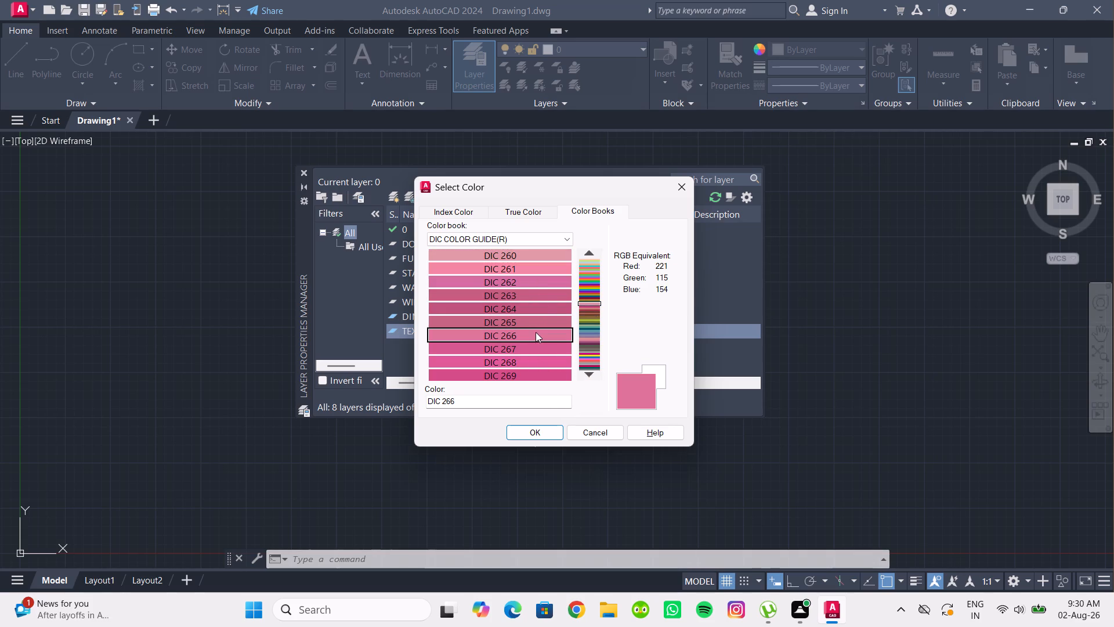
left_click(542, 428)
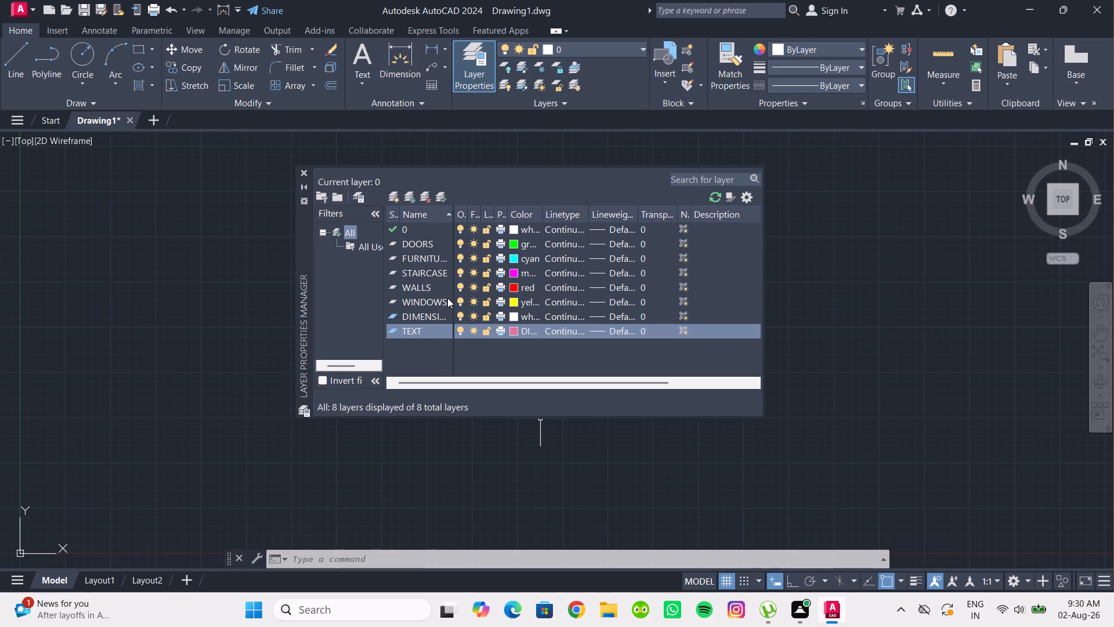
Close the layer manager.
left_click(561, 480)
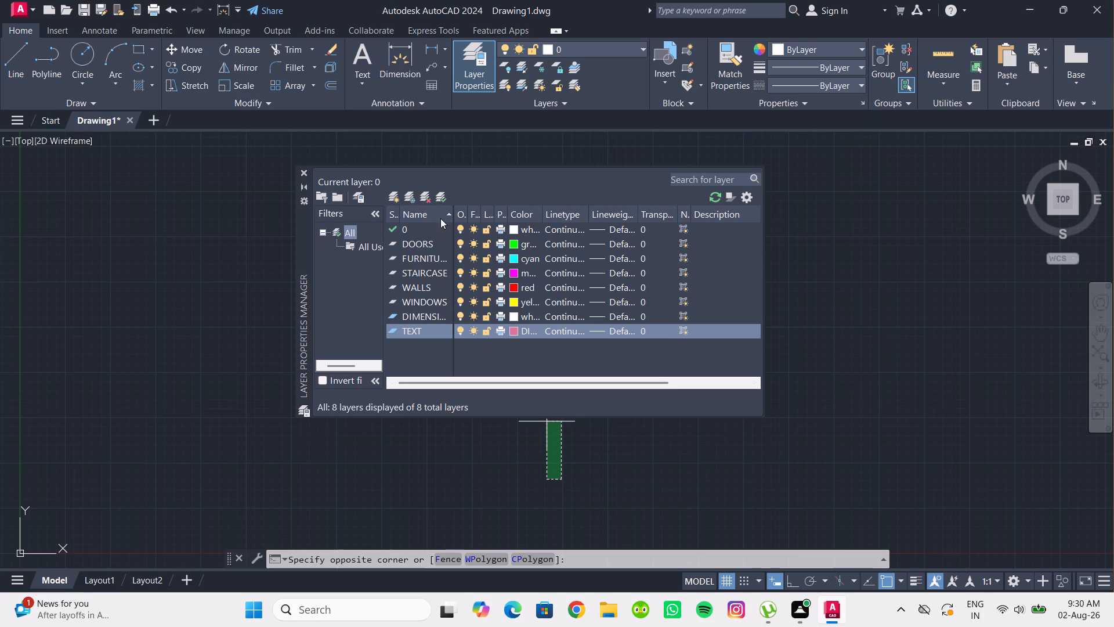
left_click(443, 455)
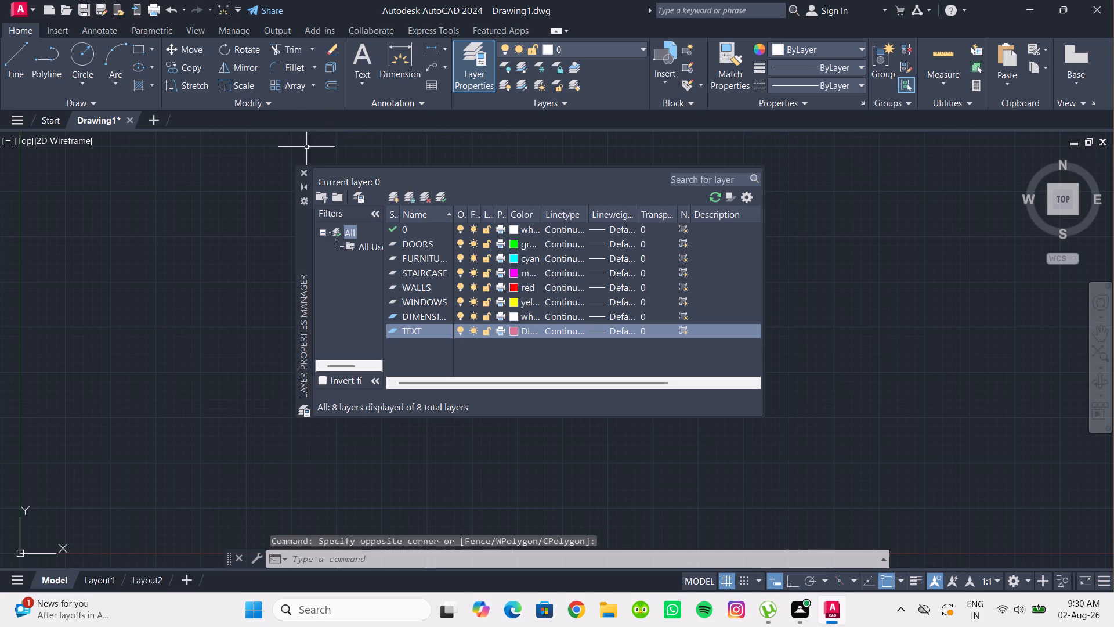
left_click(303, 177)
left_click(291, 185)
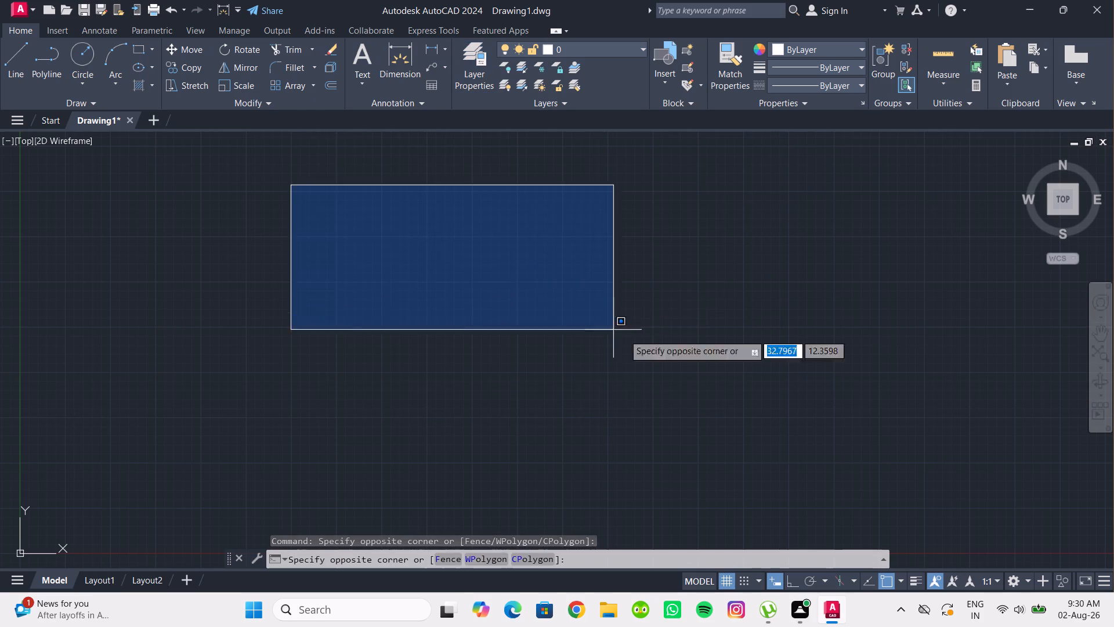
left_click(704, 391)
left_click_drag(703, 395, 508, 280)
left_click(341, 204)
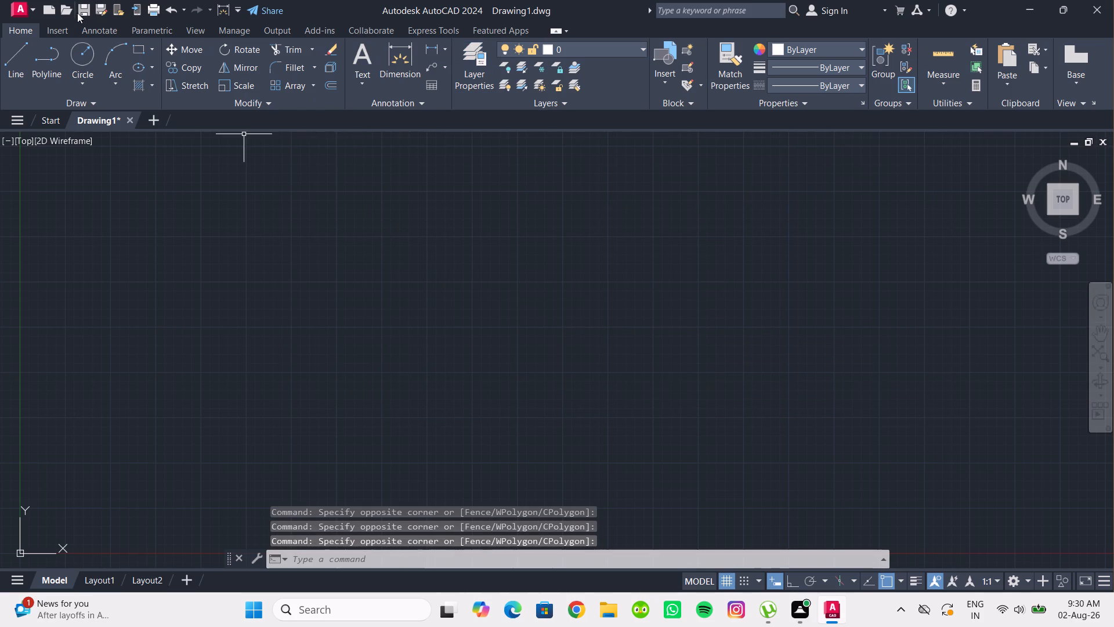
Start saving the drawing and choose the Autocad Practice folder inside SOFTWARES NOTES AND PRACTICE on Local Disk (D:) as its location.
left_click(83, 10)
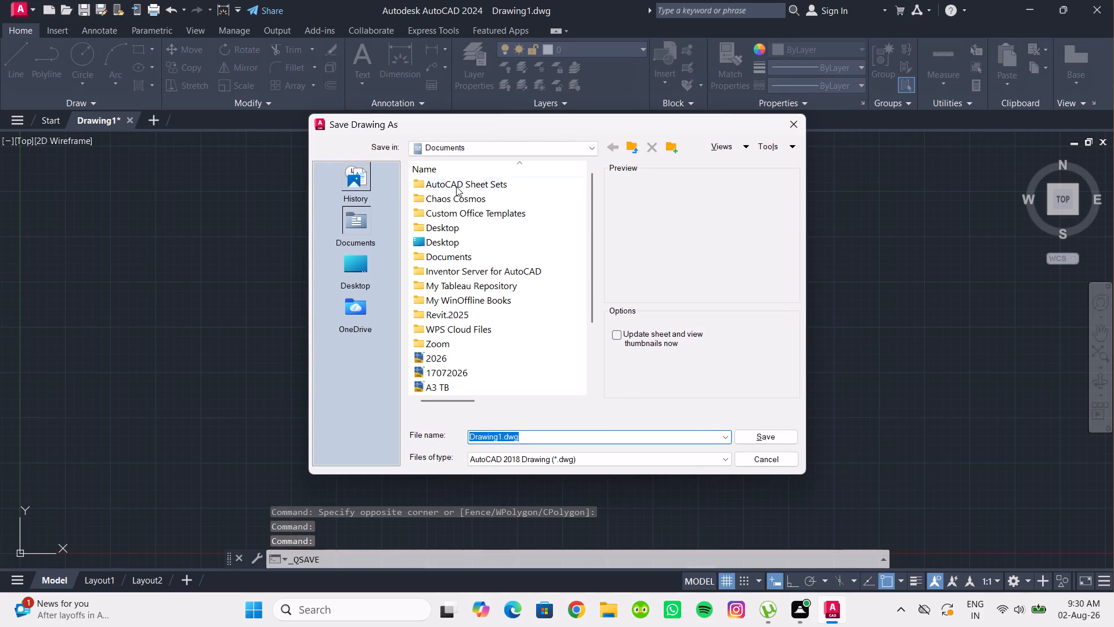
left_click(501, 145)
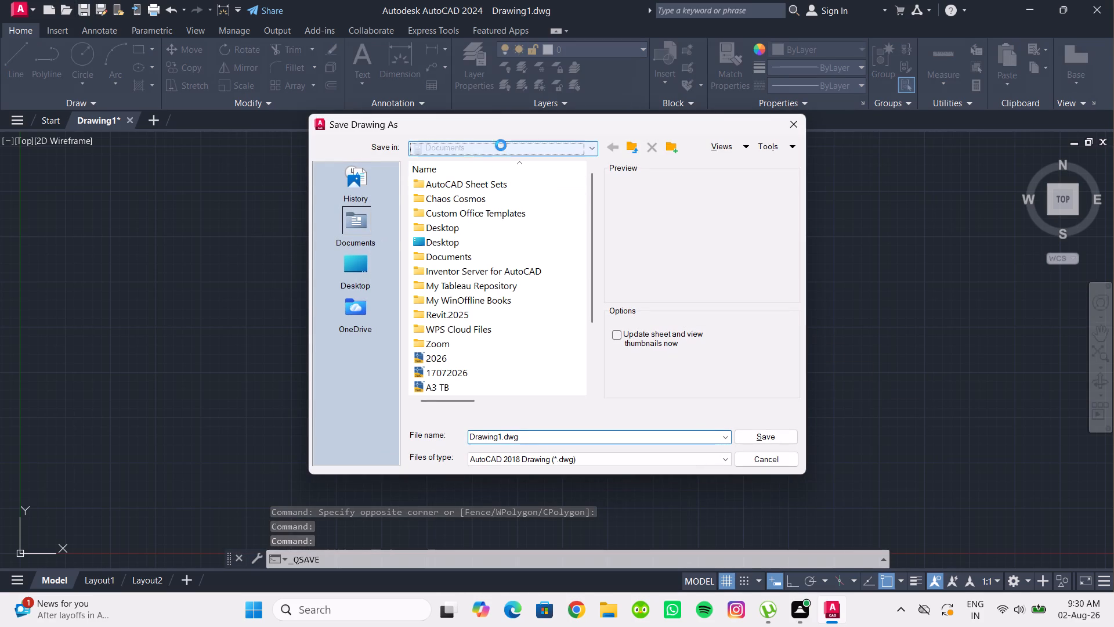
left_click(447, 174)
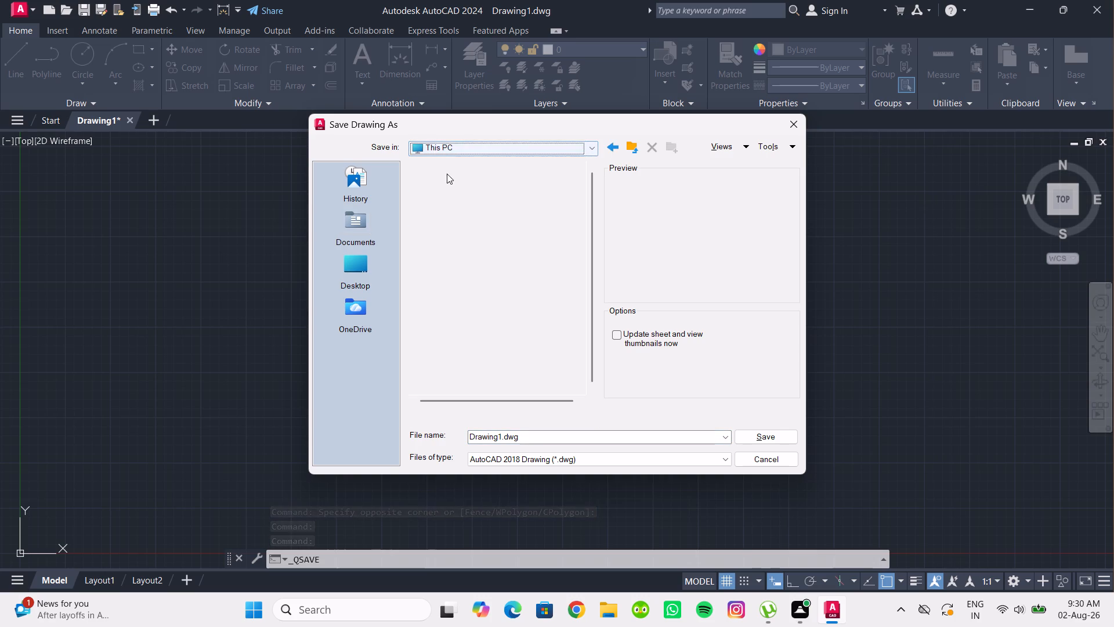
double_click(512, 214)
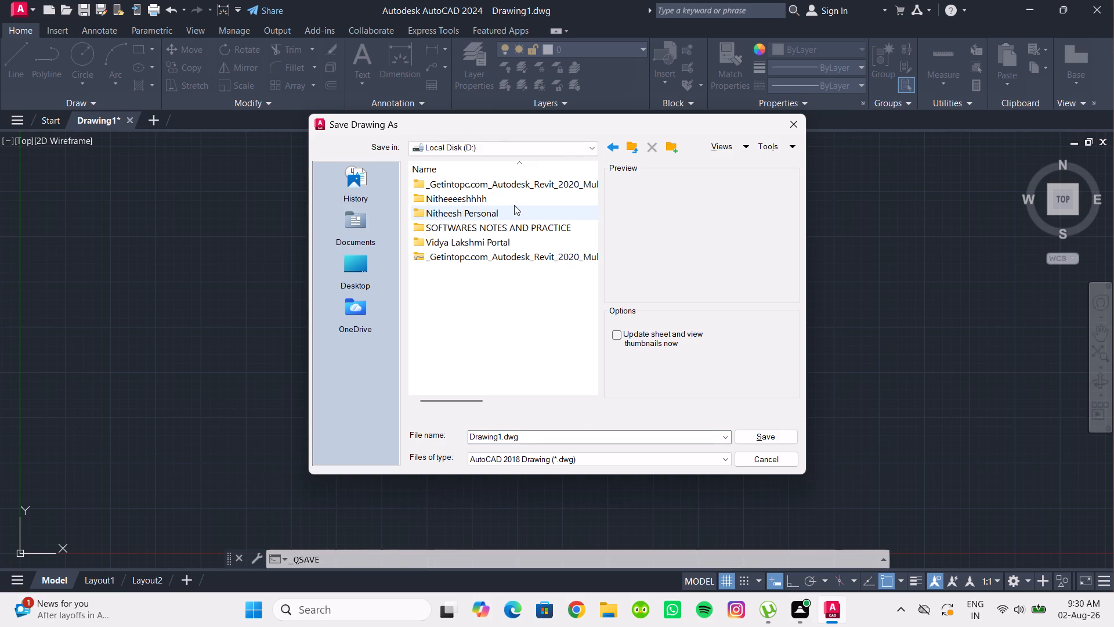
double_click(507, 231)
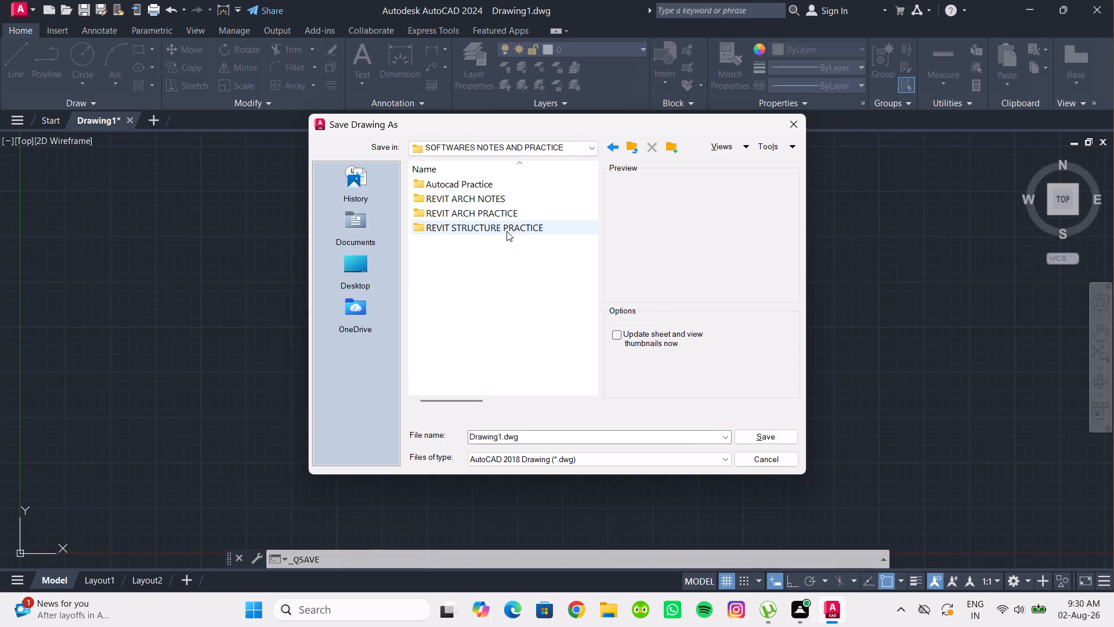
double_click(474, 182)
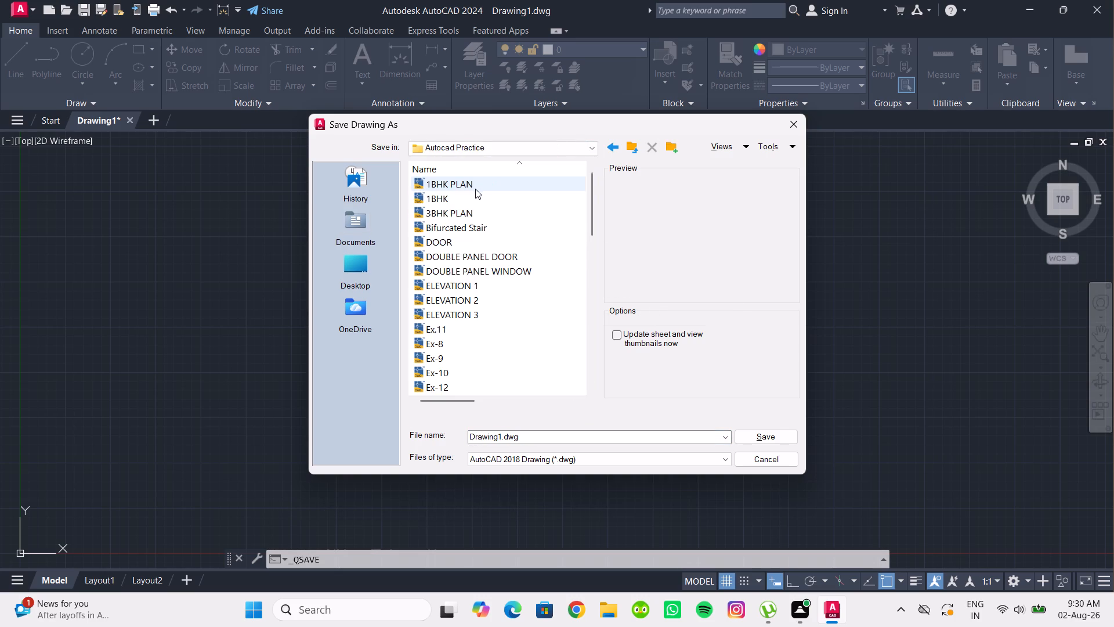
scroll(473, 275, "down", 20)
scroll(473, 275, "down", 3)
scroll(473, 284, "up", 4)
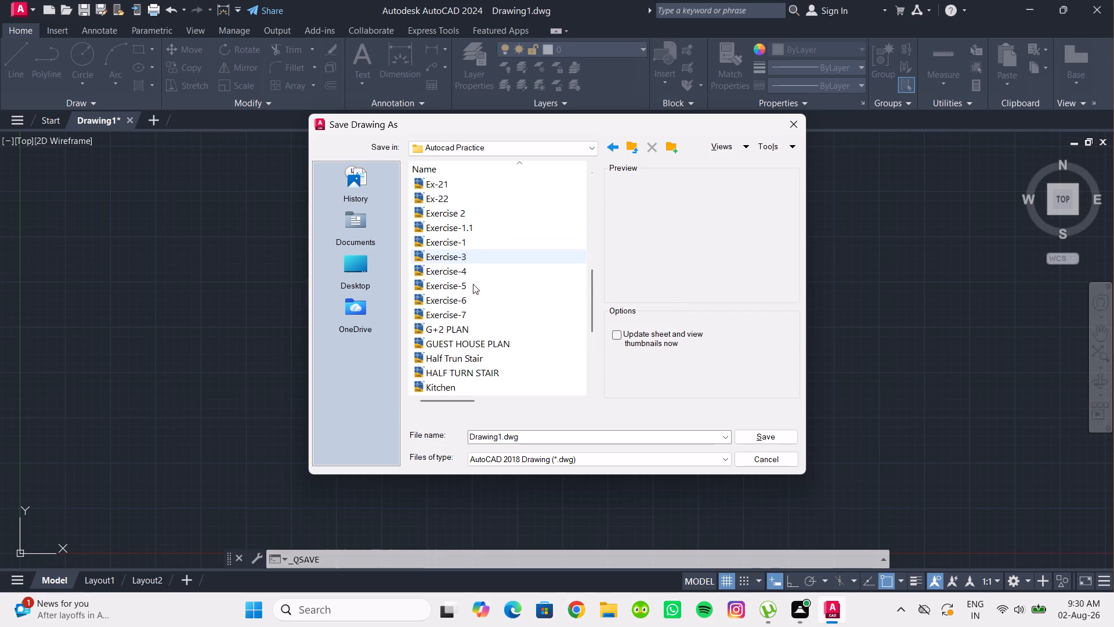
scroll(473, 284, "up", 20)
scroll(473, 284, "up", 2)
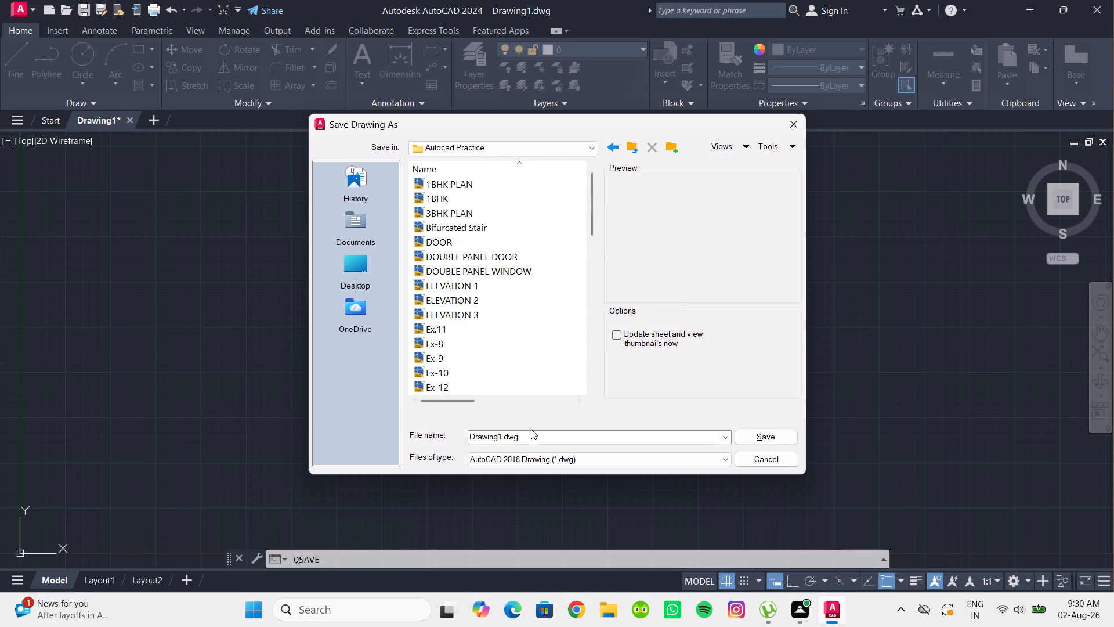
Name the drawing INTERNSHIP -02-08-2026 and save it as an AutoCAD 2018 drawing.
left_click(531, 439)
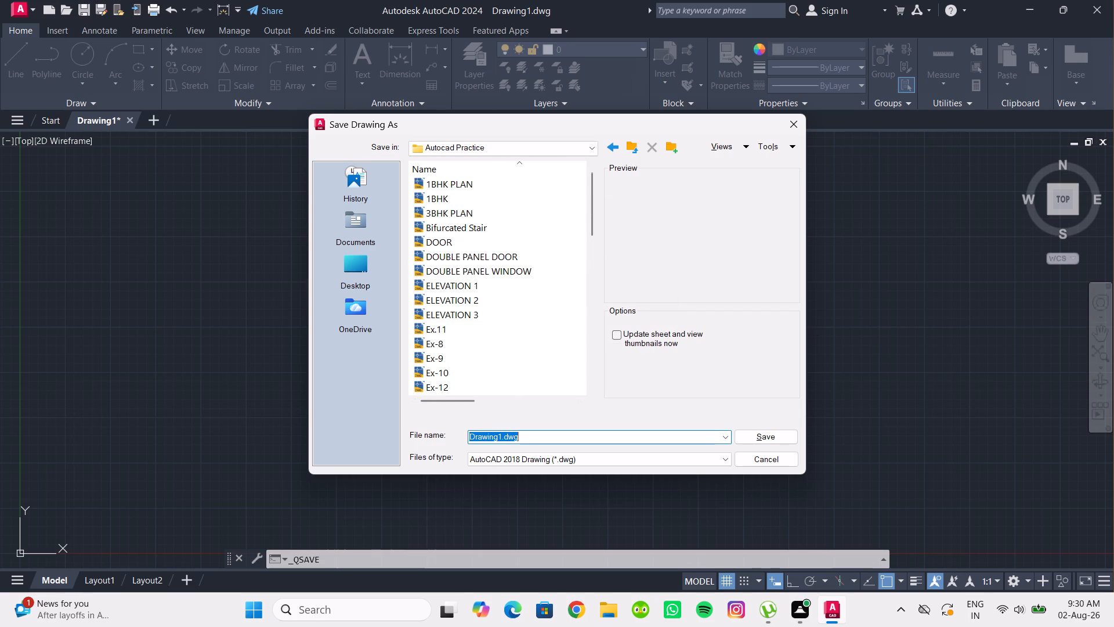
type("INTER")
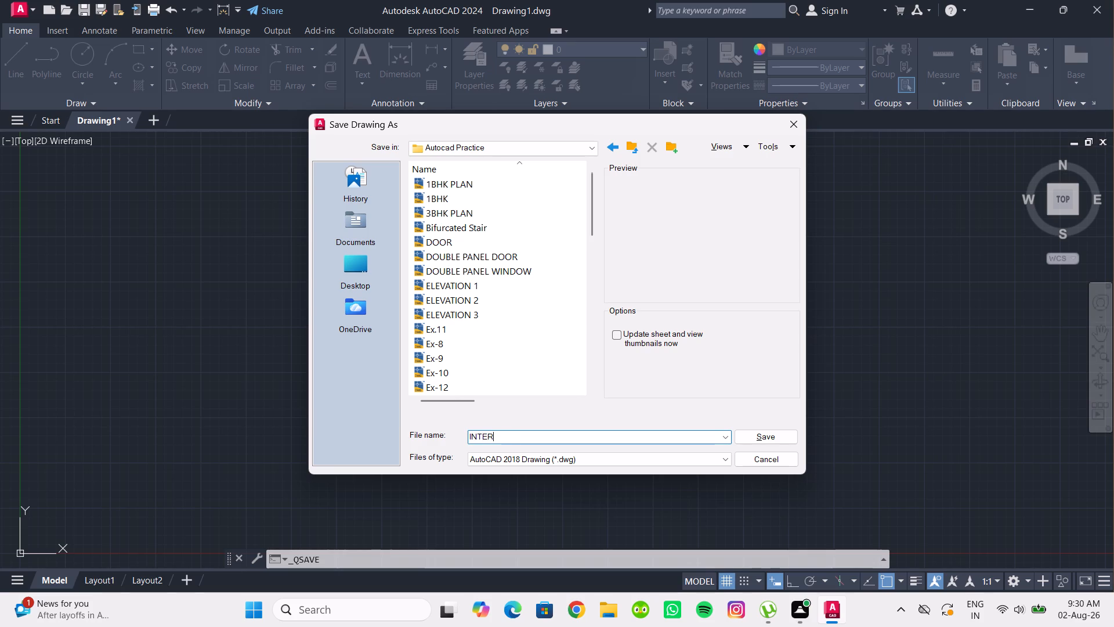
type("SHIP")
key("space")
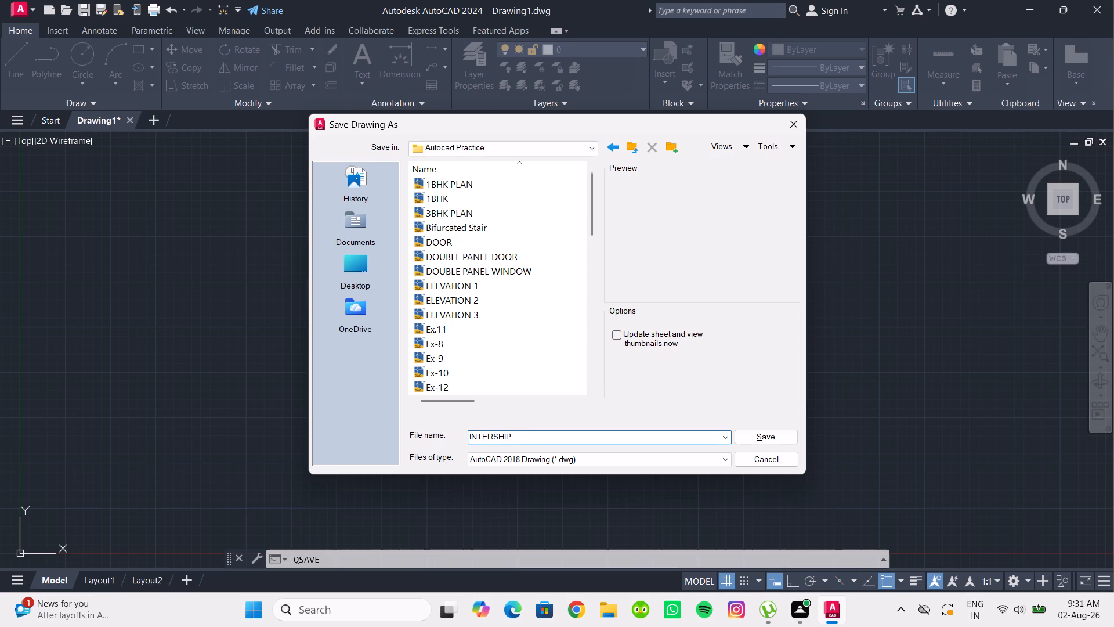
key("minus")
type("002-")
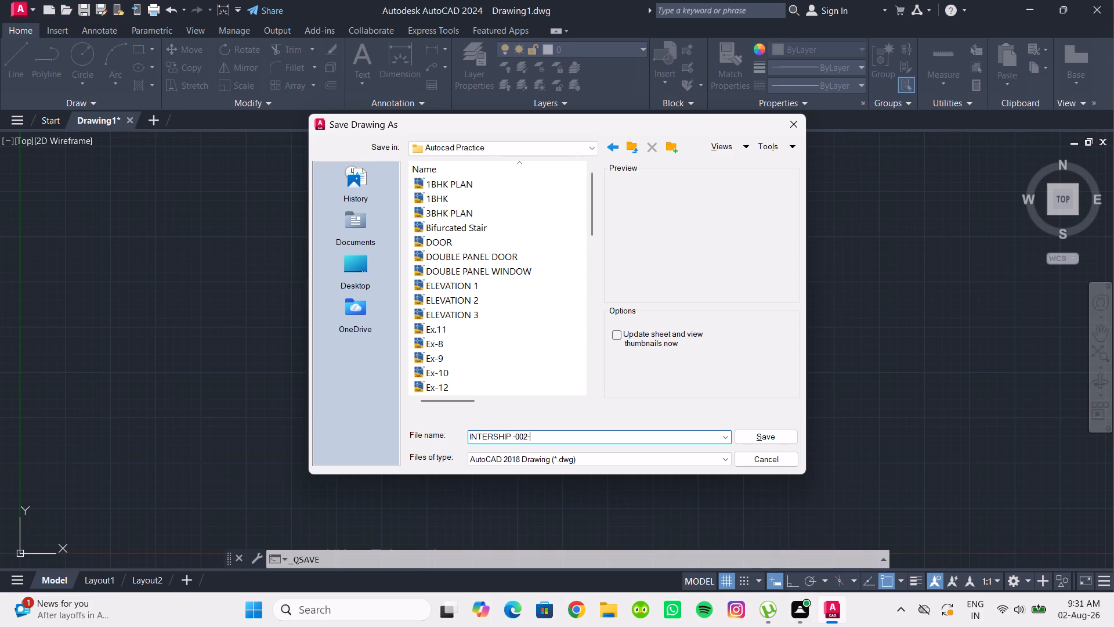
left_click(495, 434)
key("n")
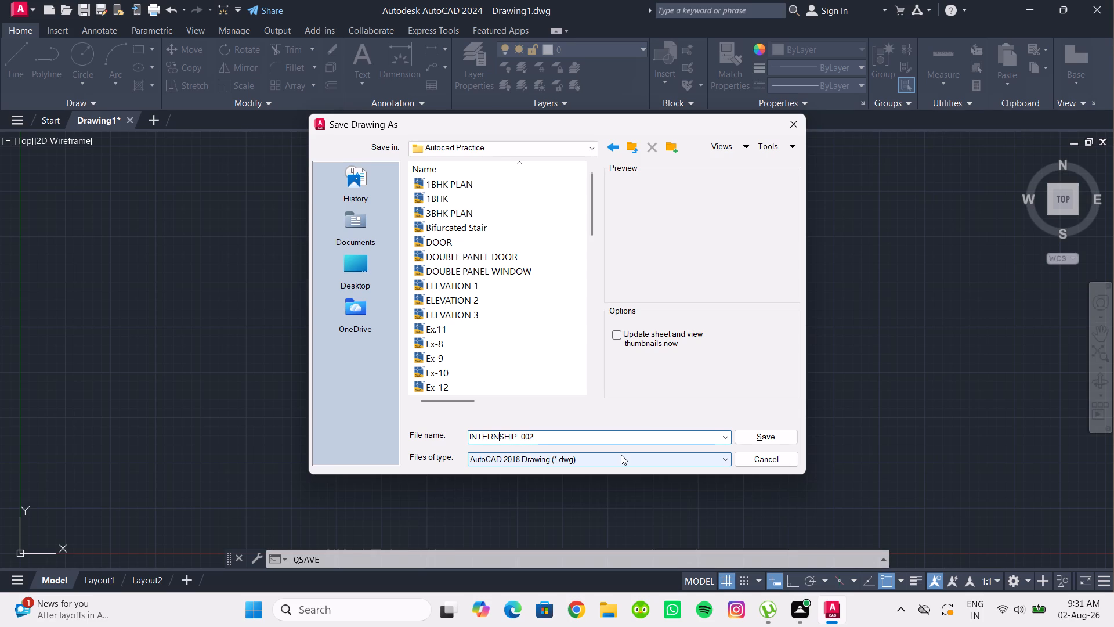
left_click(525, 434)
key("BackSpace")
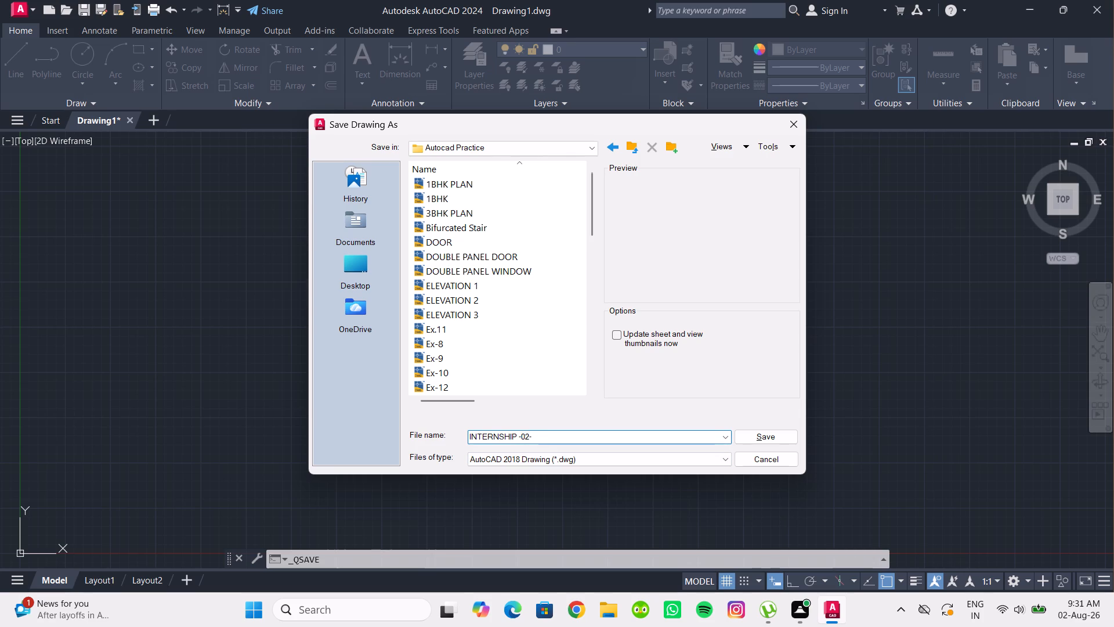
key("Right")
key("Right")
key("Right")
type("08-2026")
left_click(760, 437)
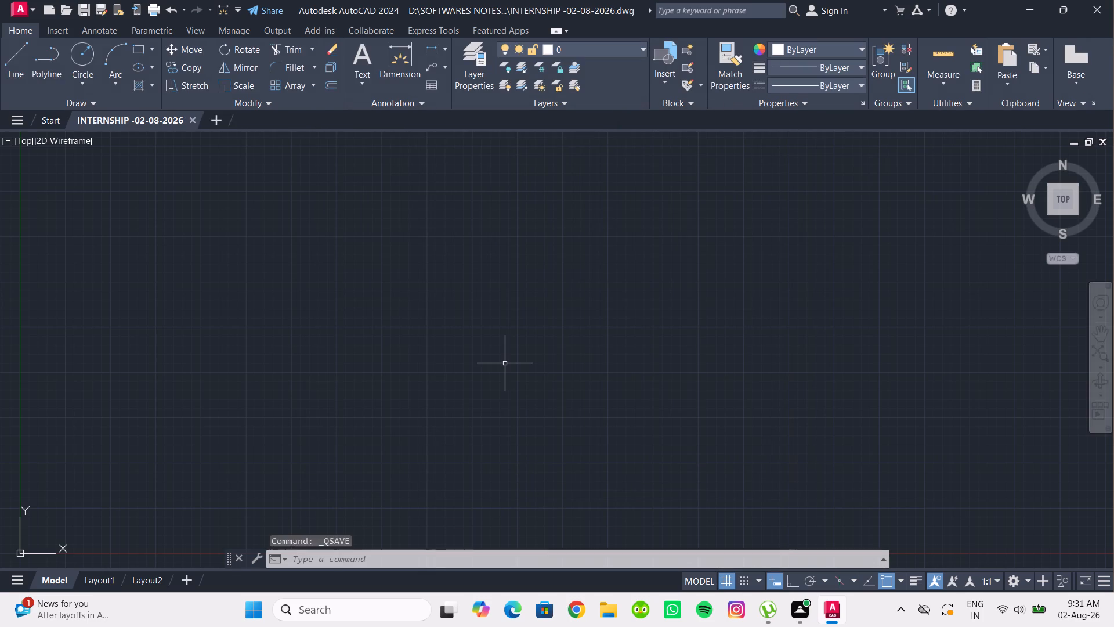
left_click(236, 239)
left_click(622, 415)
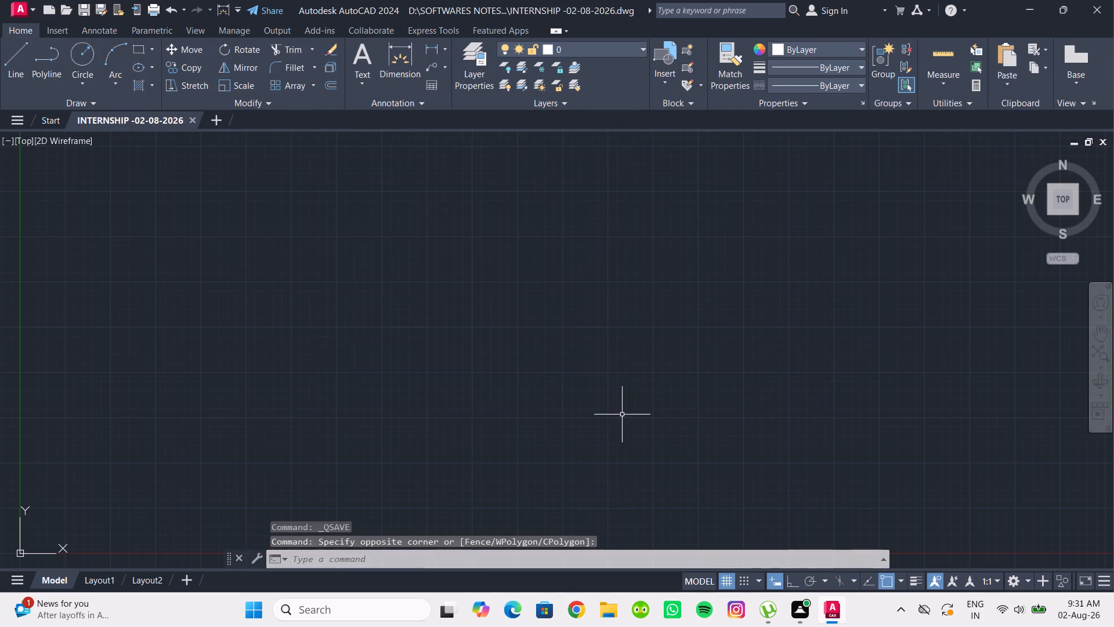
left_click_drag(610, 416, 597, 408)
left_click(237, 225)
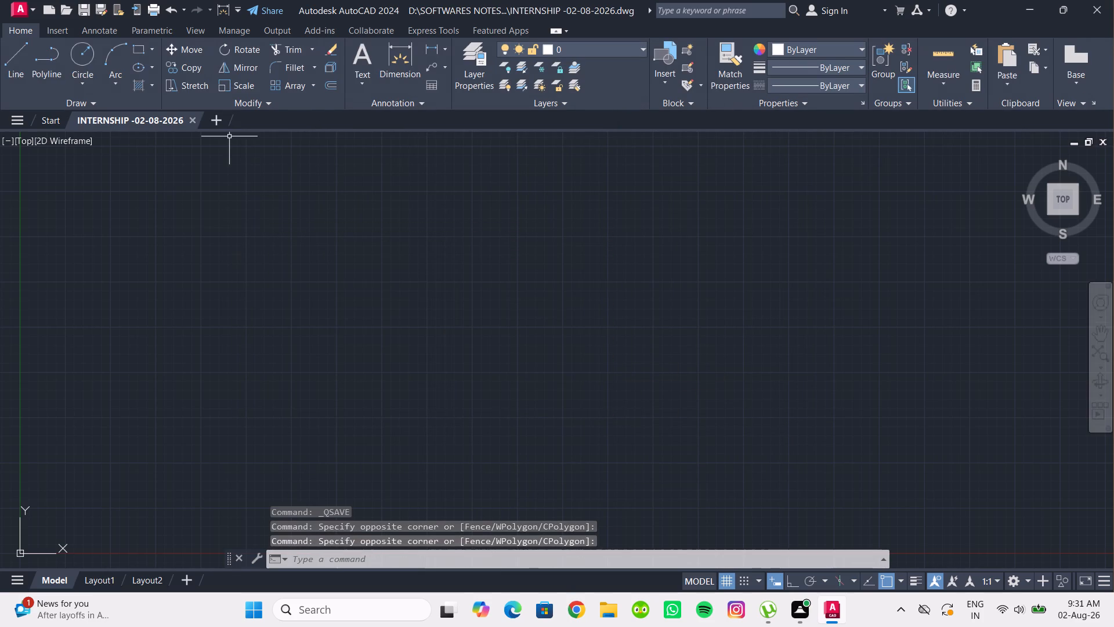
Make WALLS the current layer.
left_click(594, 43)
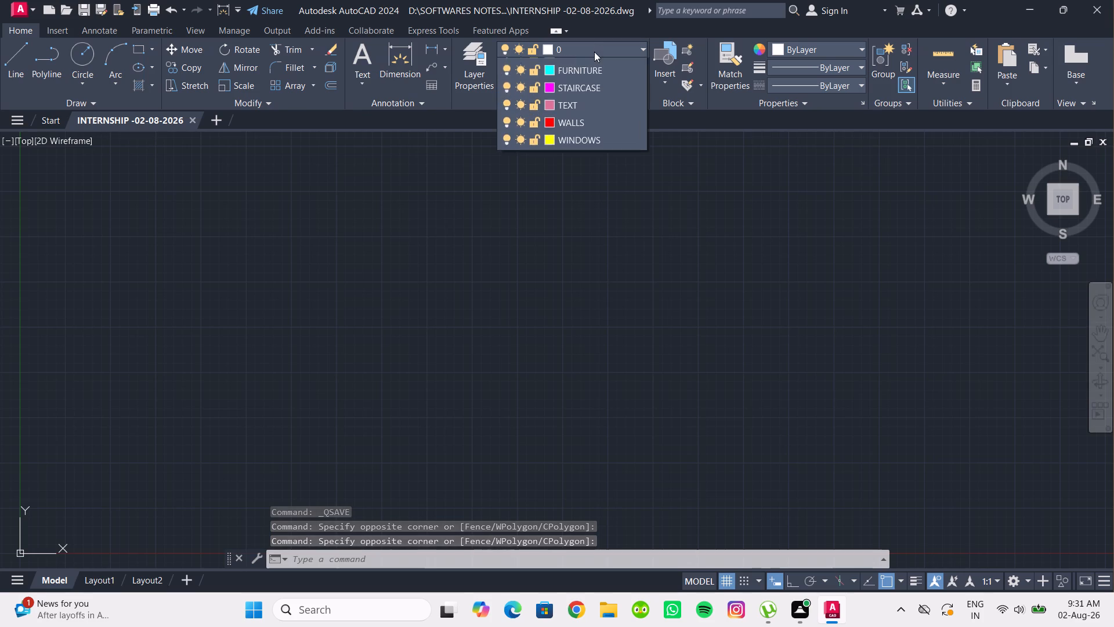
left_click(584, 168)
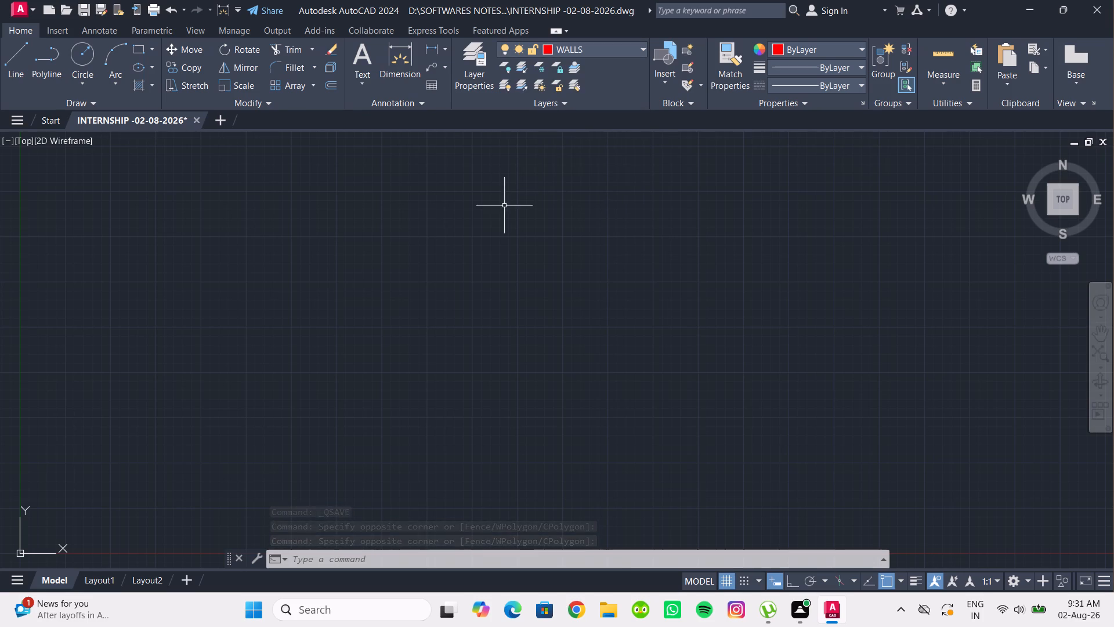
Draw a horizontal construction line (XLINE) on the WALLS layer, above the origin, as the first wall reference.
left_click(10, 60)
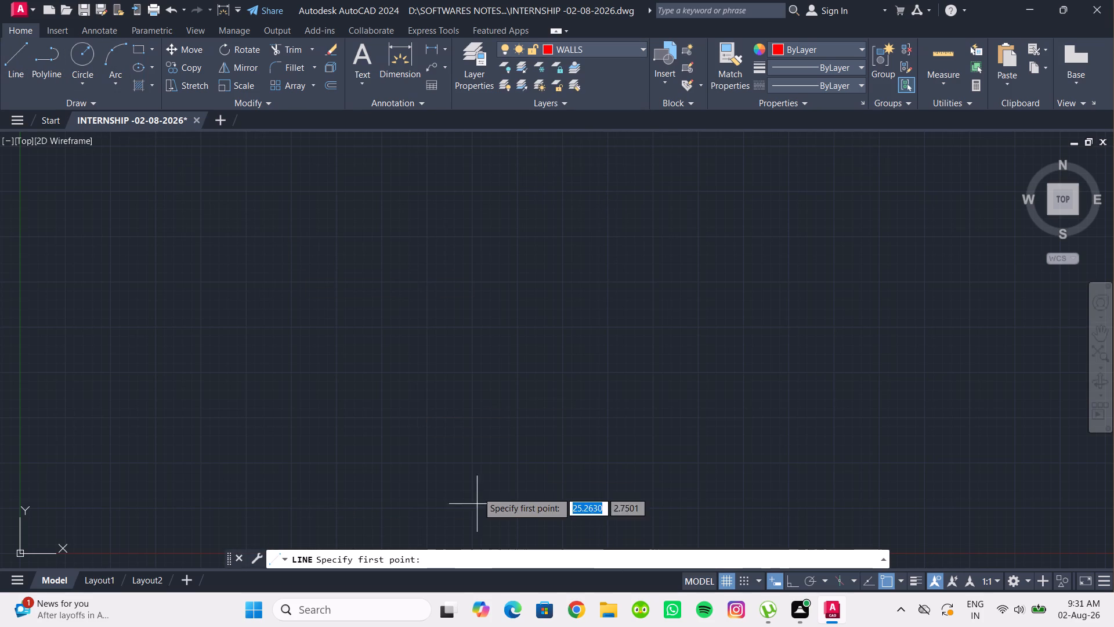
key("Escape")
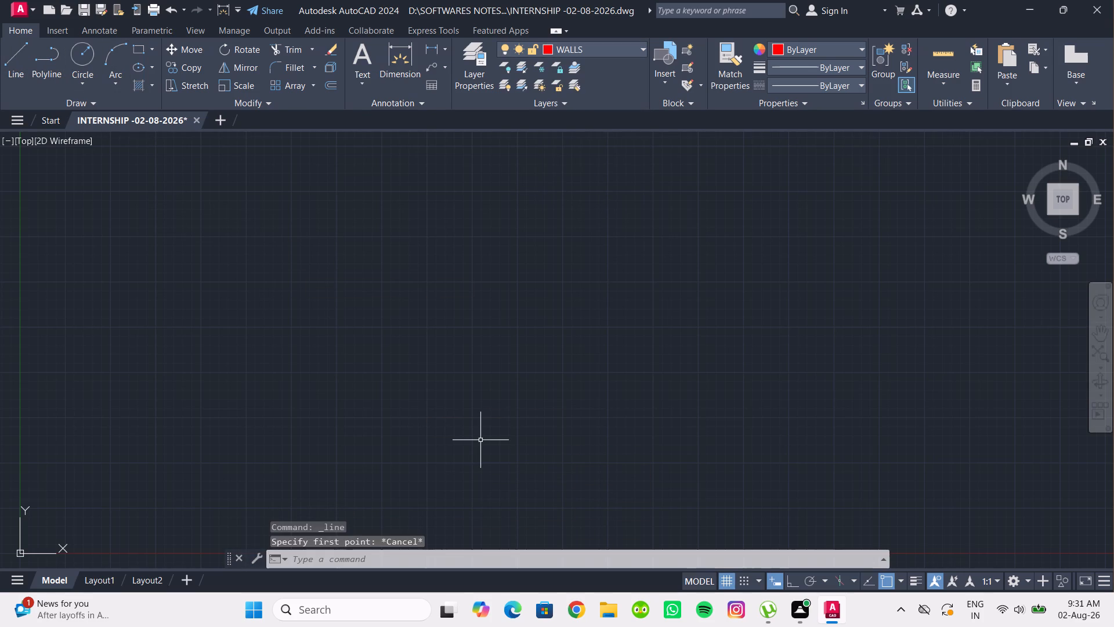
type("XL")
key("Return")
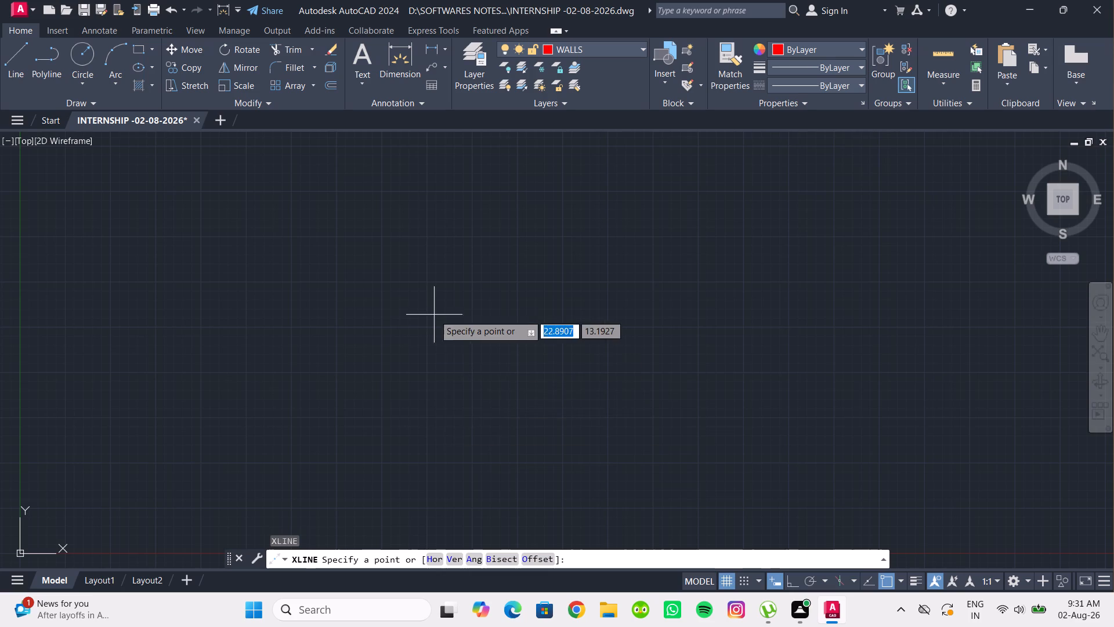
left_click(432, 555)
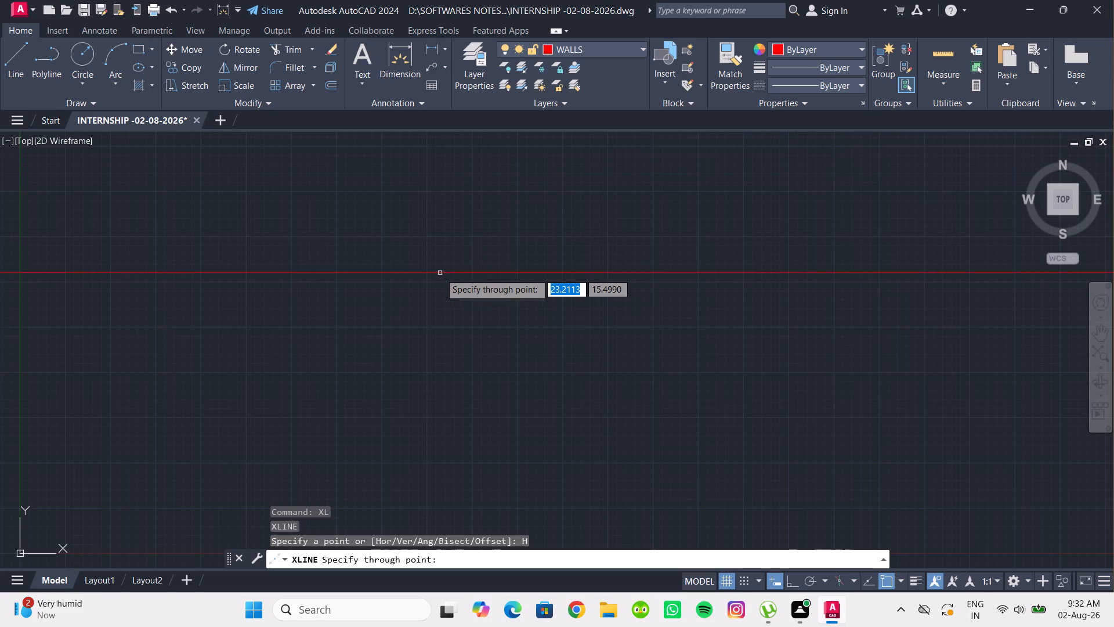
left_click(482, 243)
scroll(480, 297, "down", 2)
middle_click_drag(478, 300, 554, 295)
scroll(497, 290, "up", 3)
middle_click_drag(486, 288, 928, 348)
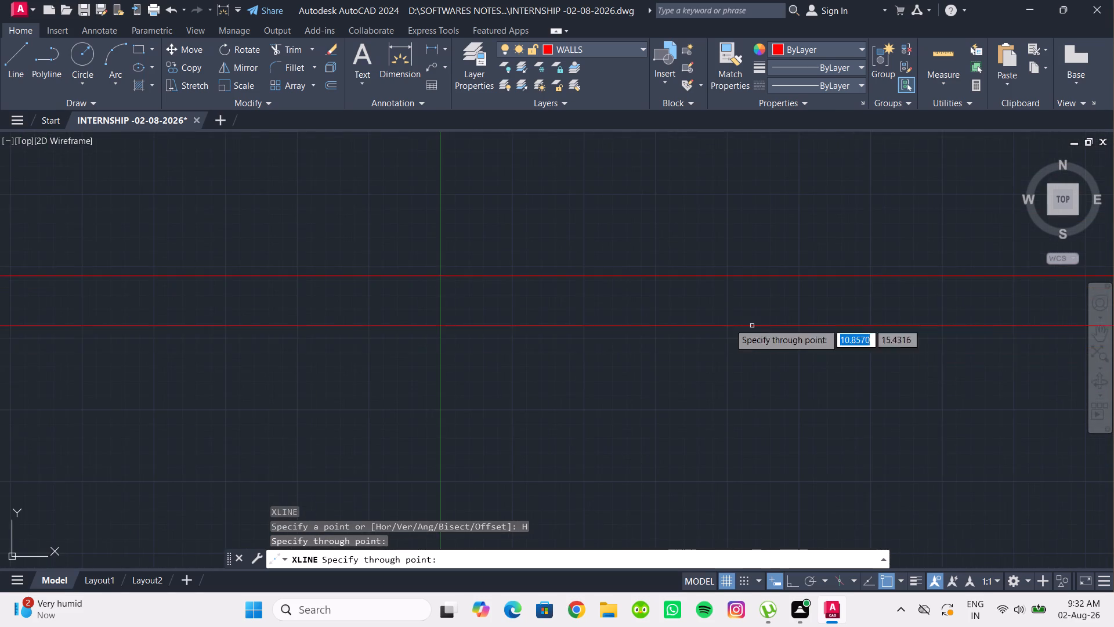
scroll(693, 316, "down", 2)
middle_click_drag(692, 316, 617, 229)
scroll(598, 232, "up", 1)
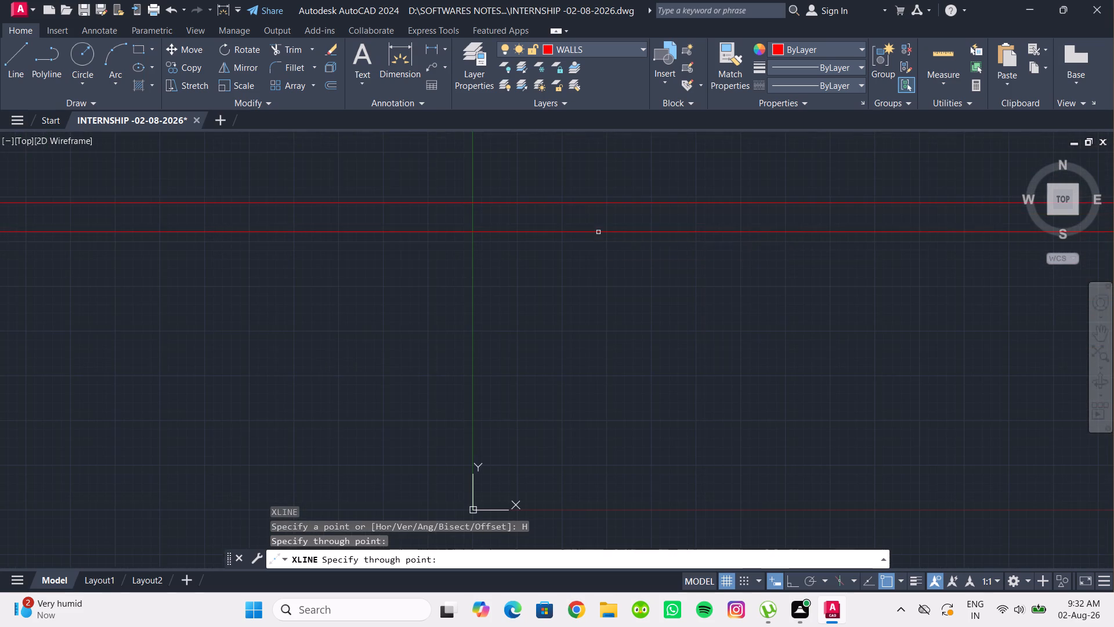
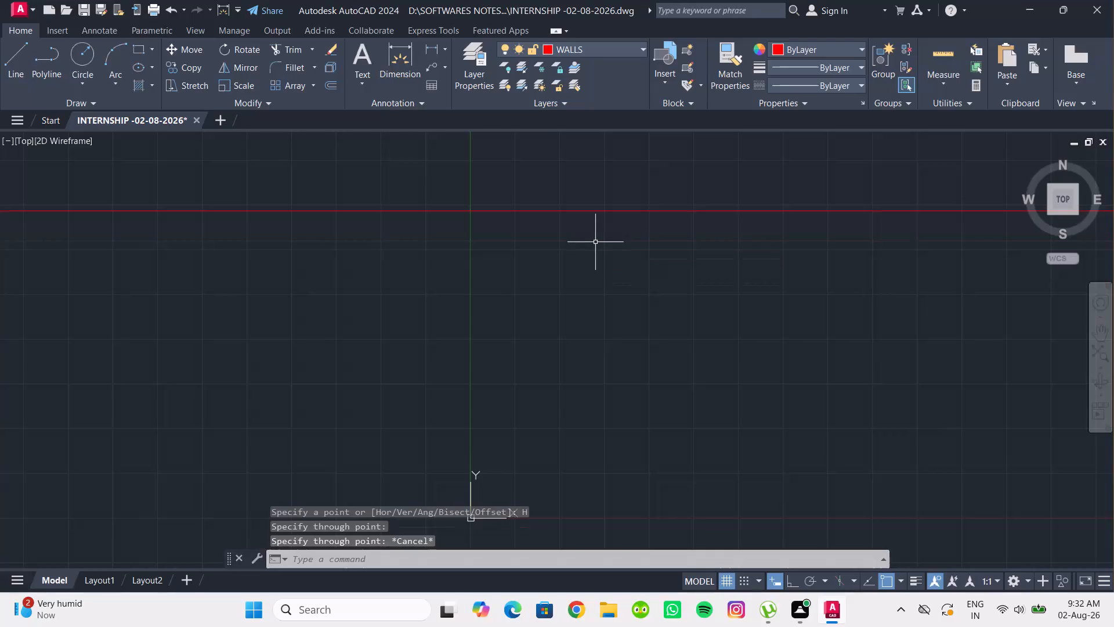
Draw a vertical construction line (XLINE) crossing the horizontal one, slightly to the positive-X side of the origin.
type("XL")
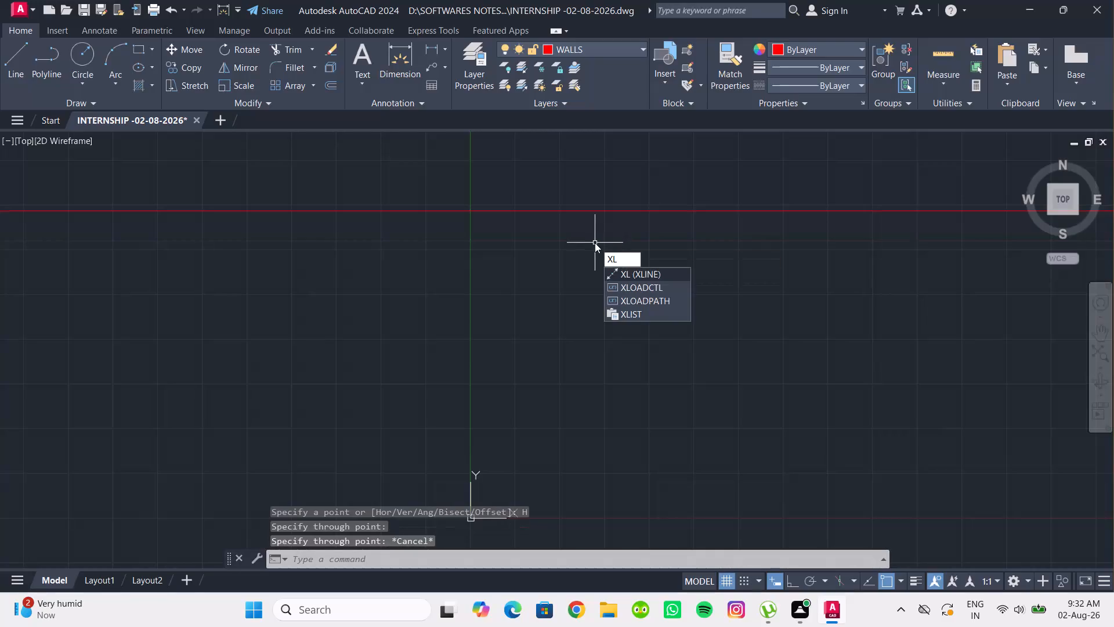
key("Return")
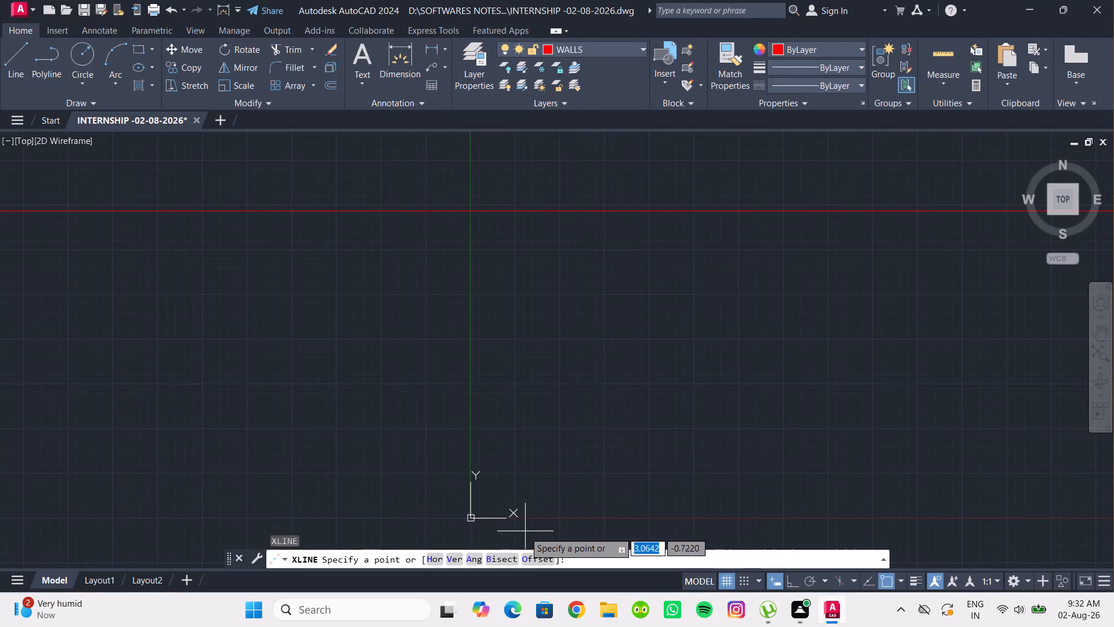
left_click(459, 554)
left_click(537, 209)
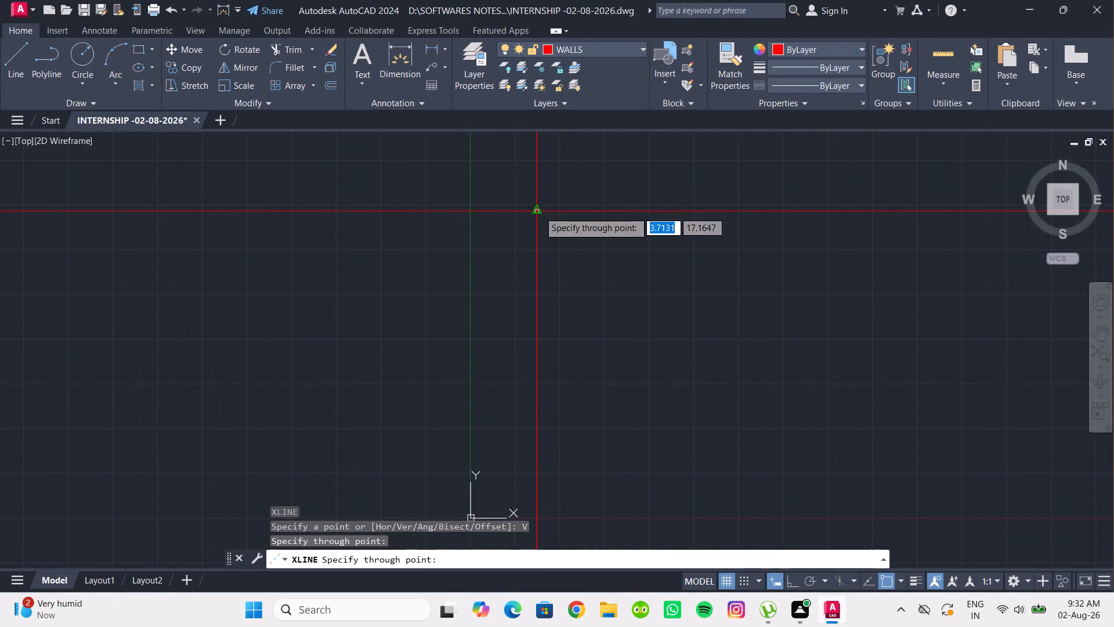
key("Escape")
key("Escape")
Move both construction lines together up and away from the origin, further along positive X and Y.
left_click_drag(629, 344, 582, 280)
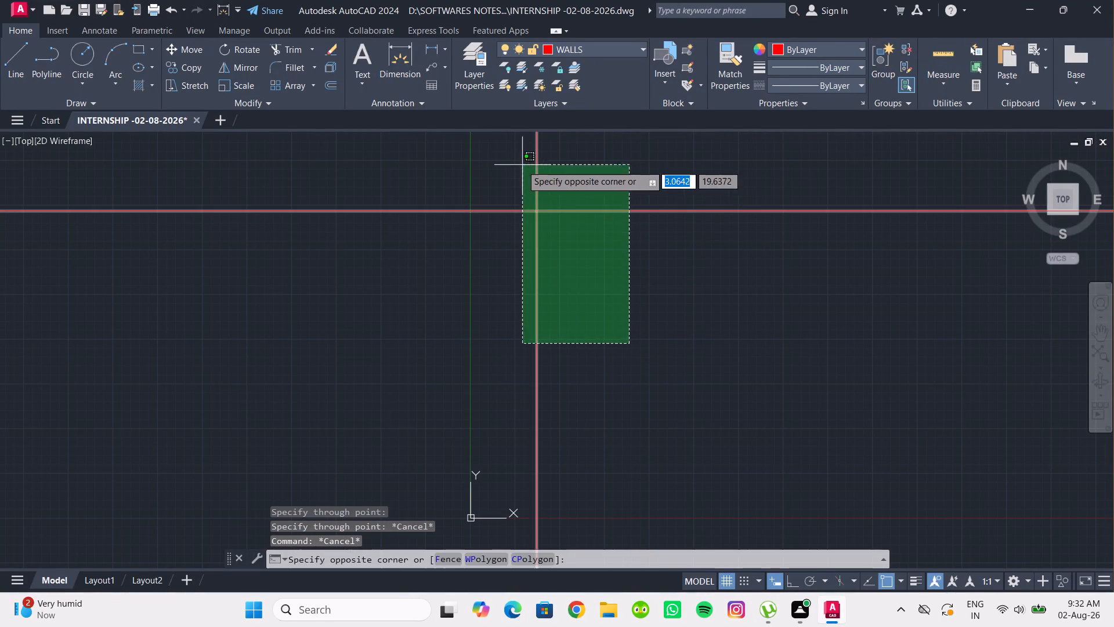
left_click(520, 164)
scroll(523, 167, "down", 4)
middle_click_drag(533, 189, 558, 339)
left_click_drag(572, 348, 575, 254)
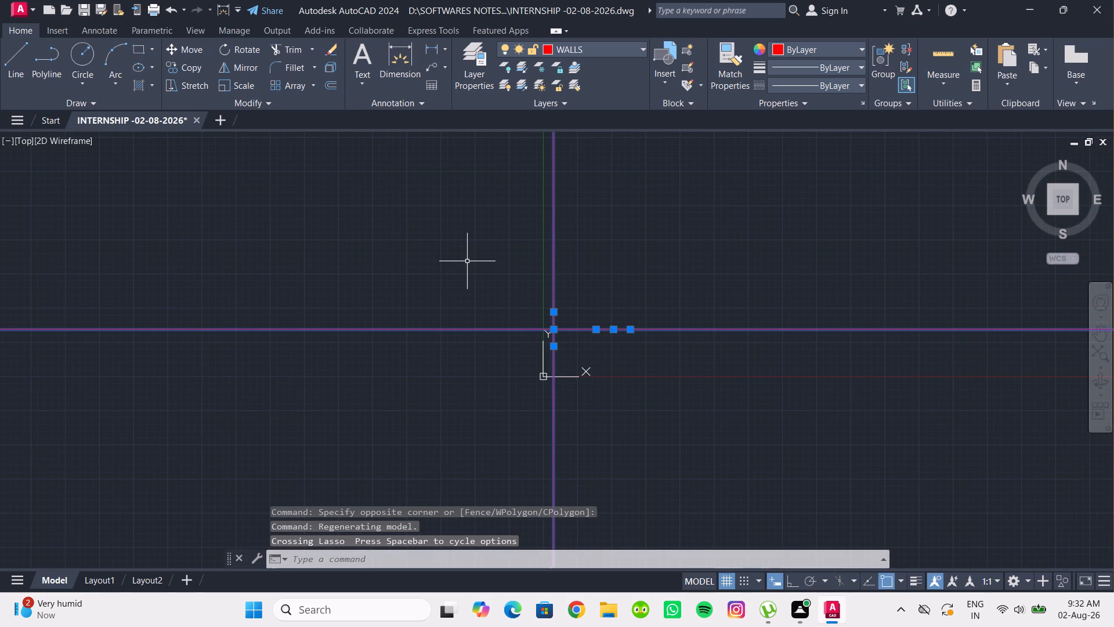
key("m")
key("Return")
left_click(581, 340)
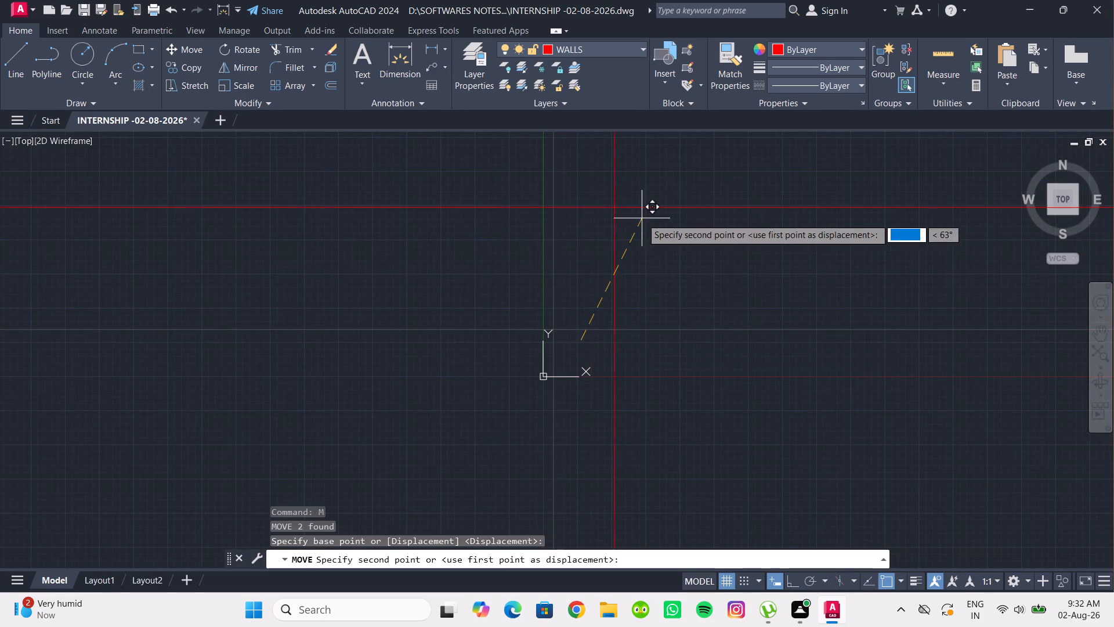
scroll(631, 177, "down", 3)
middle_click_drag(631, 177, 585, 299)
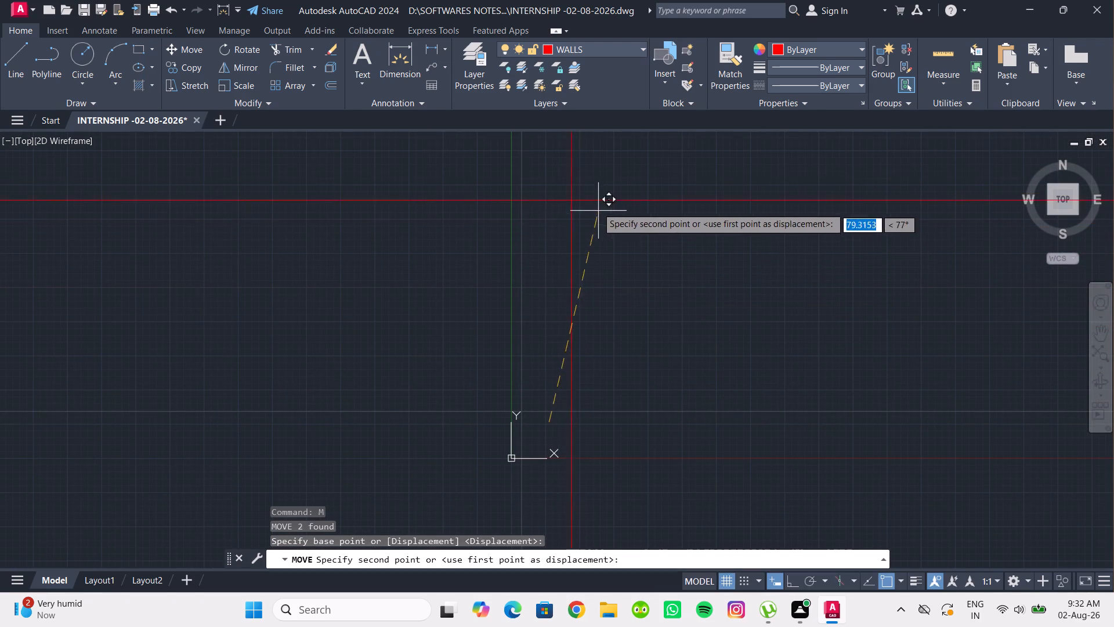
left_click_drag(590, 192, 586, 262)
scroll(595, 232, "down", 1)
middle_click_drag(595, 232, 594, 233)
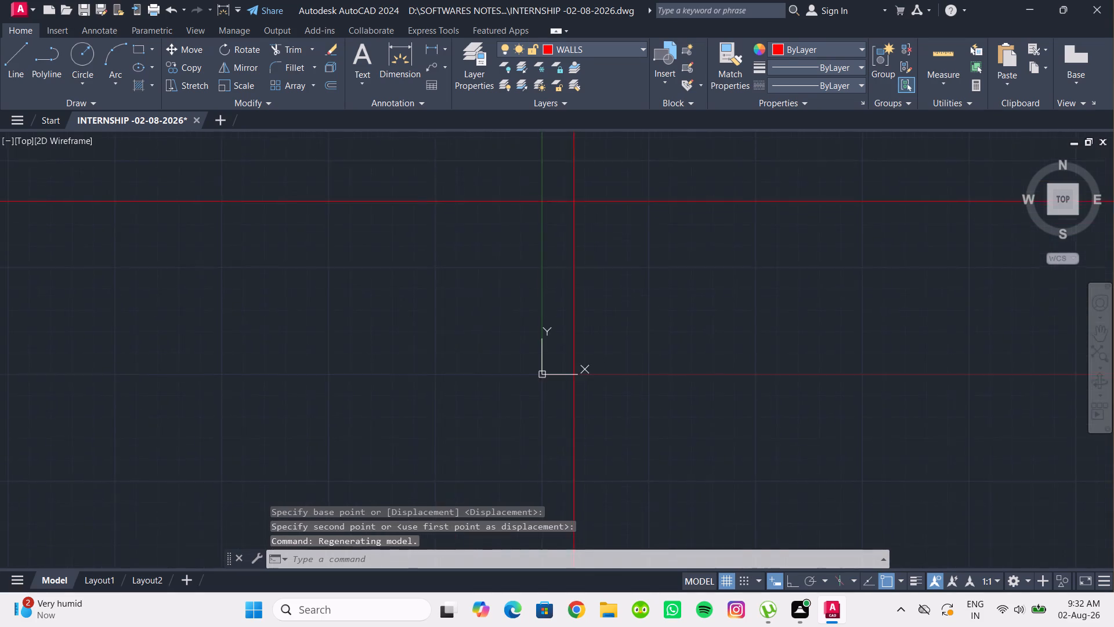
middle_click_drag(594, 233, 563, 295)
scroll(556, 322, "up", 1)
middle_click_drag(556, 322, 520, 340)
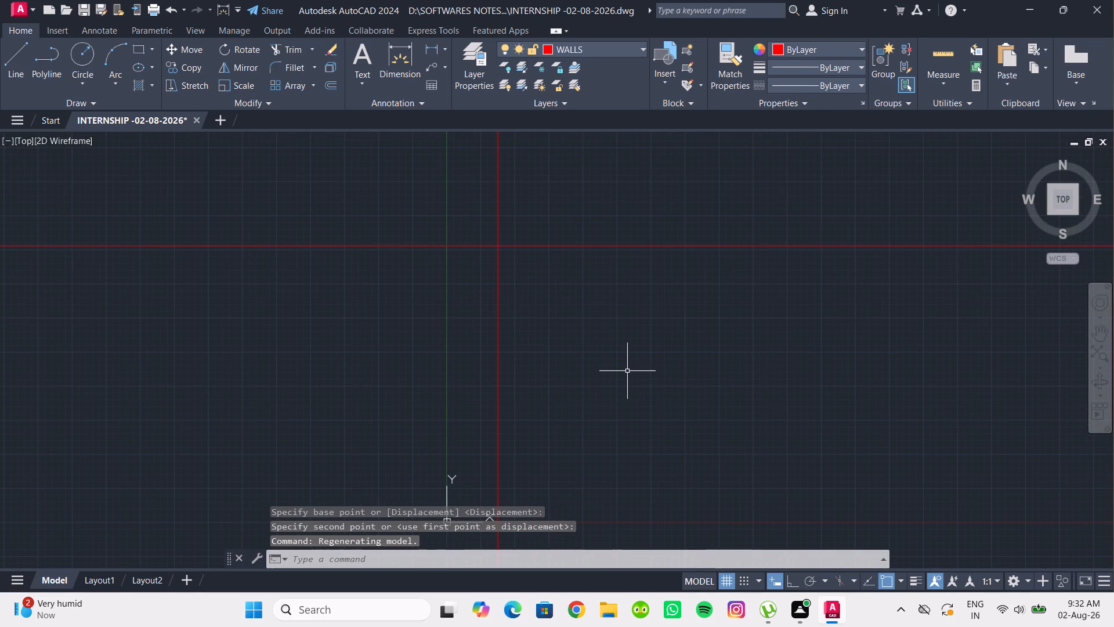
Set the drawing units to Engineering length with 0'-0" precision and Inches as the insertion scale.
type("UNITS")
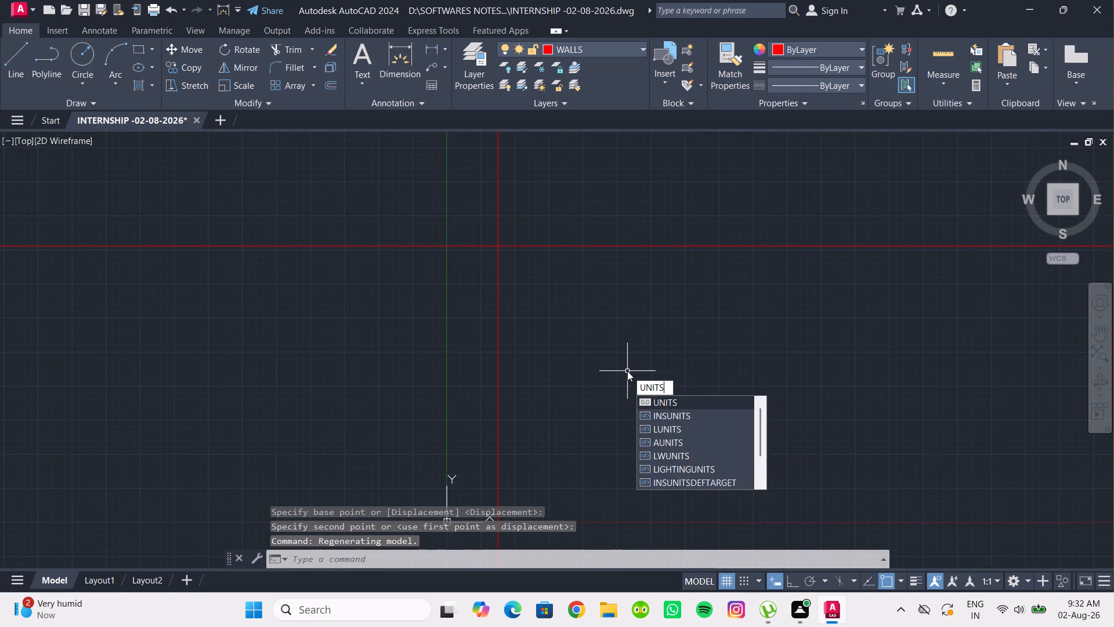
key("Return")
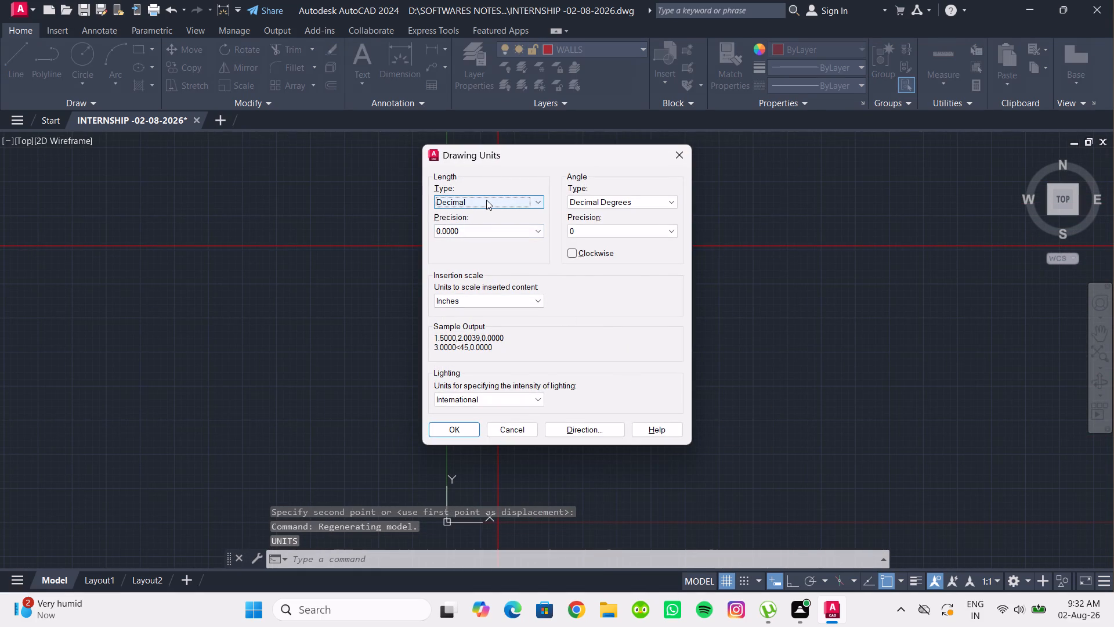
left_click(486, 200)
left_click(477, 232)
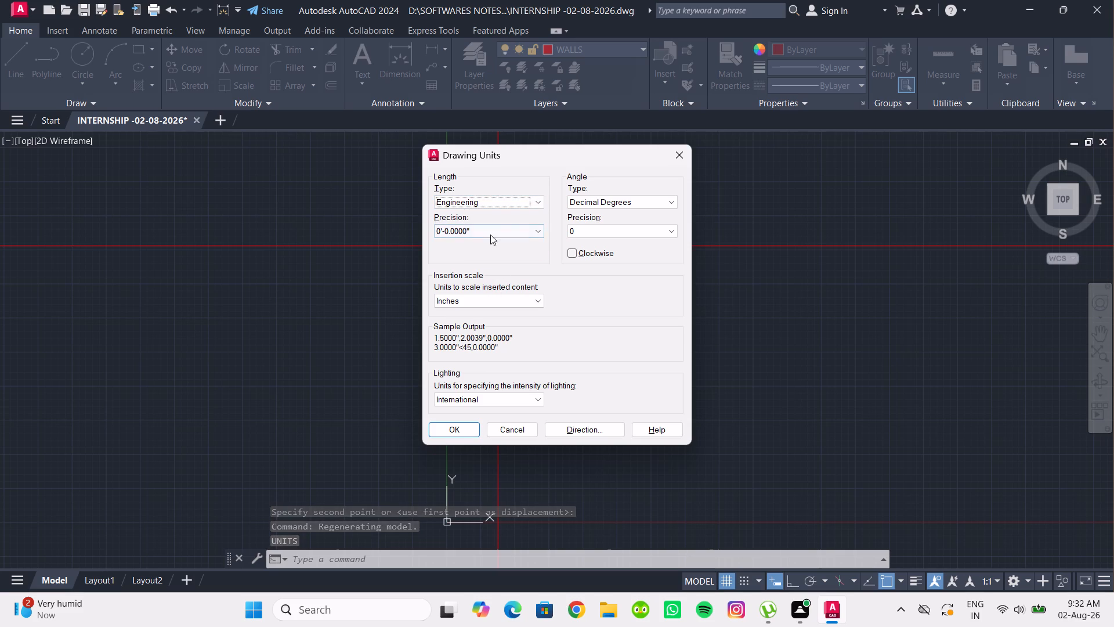
left_click(490, 232)
left_click(472, 249)
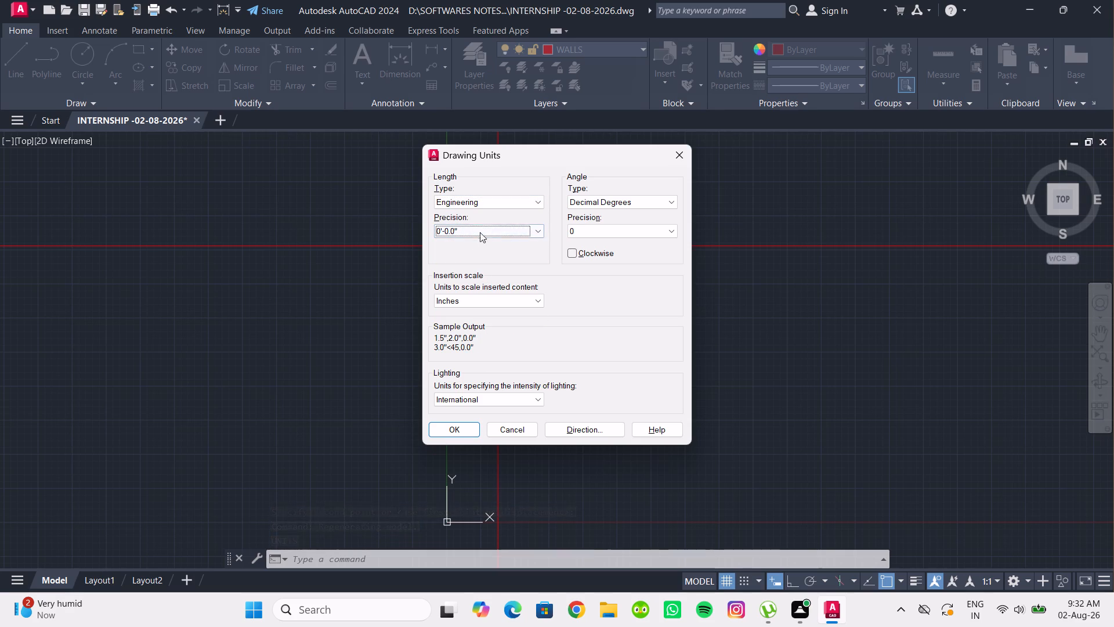
left_click(480, 235)
left_click(461, 240)
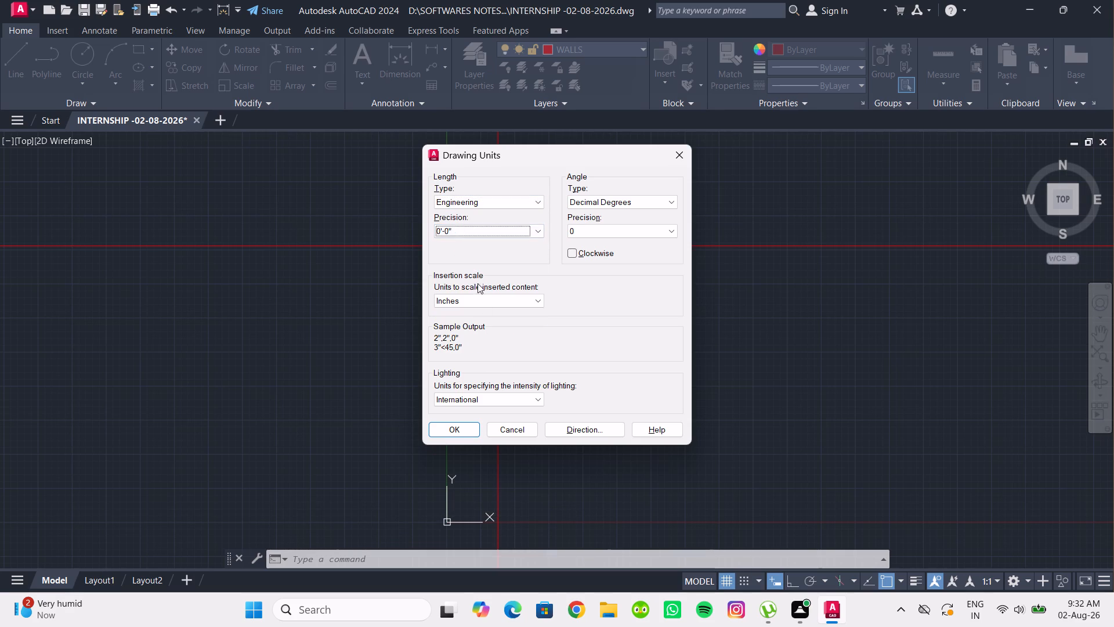
left_click(479, 301)
left_click(453, 323)
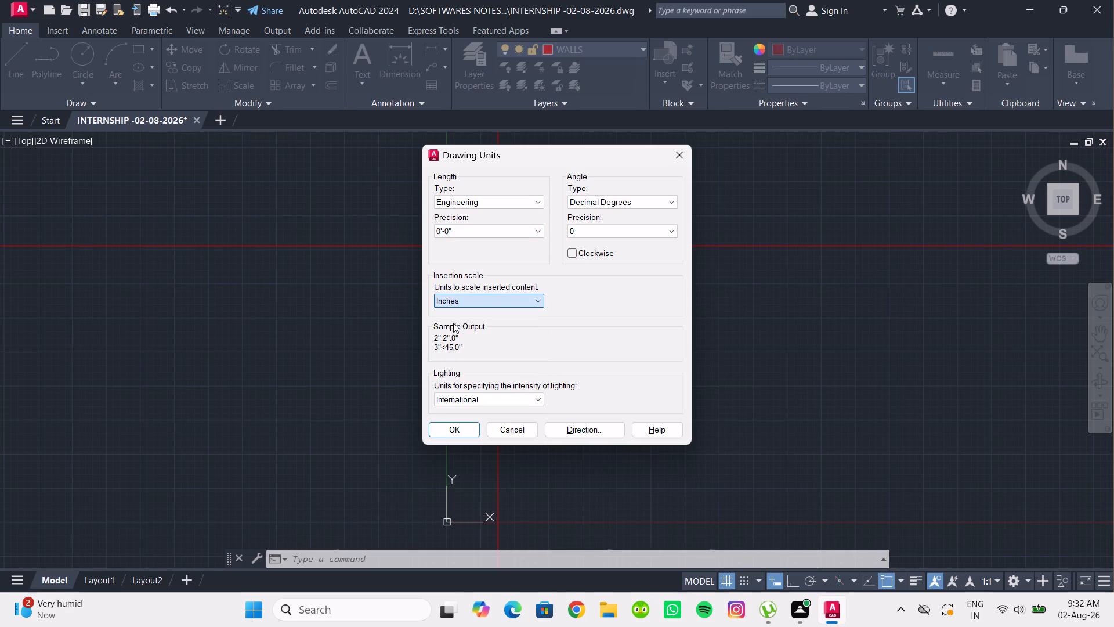
left_click(468, 427)
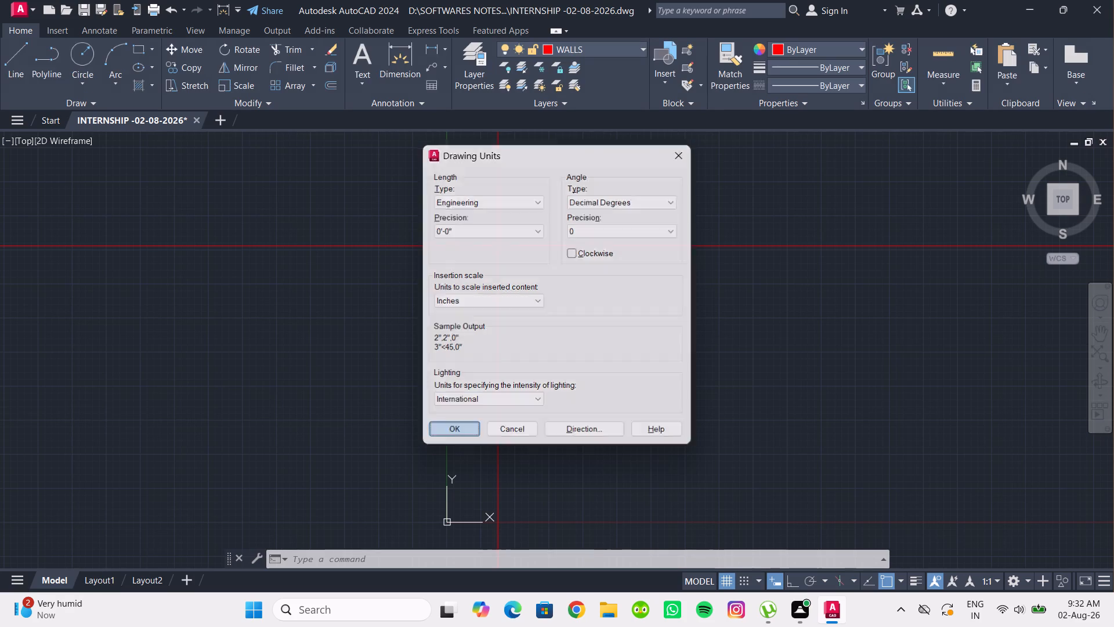
Modify the Standard dimension style's primary units to Engineering format with 0'-0" precision.
key("d")
key("Return")
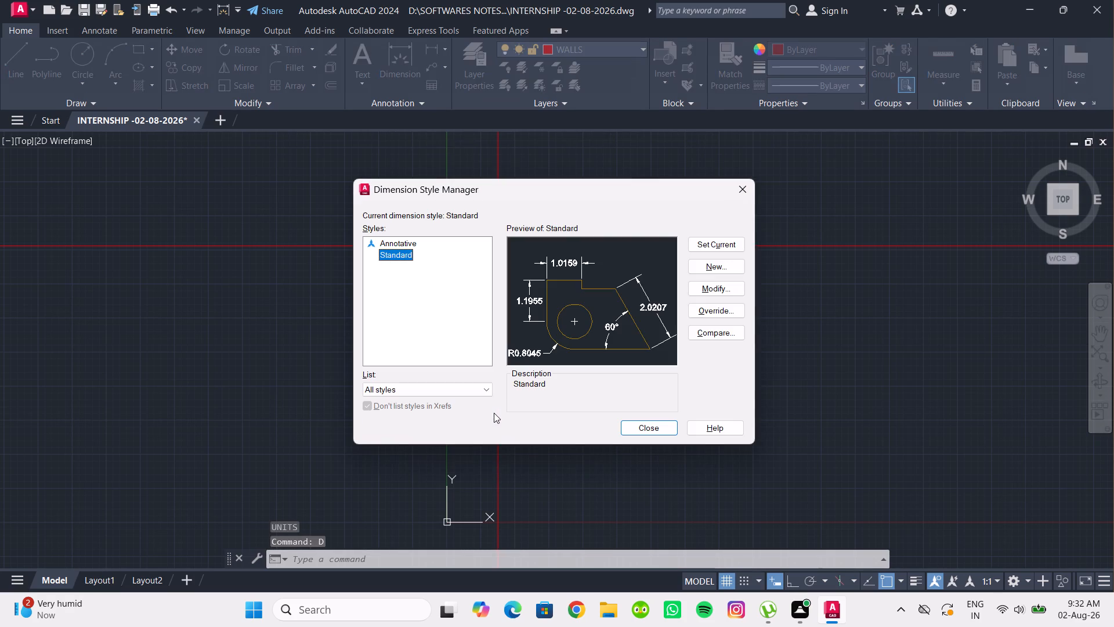
left_click(718, 291)
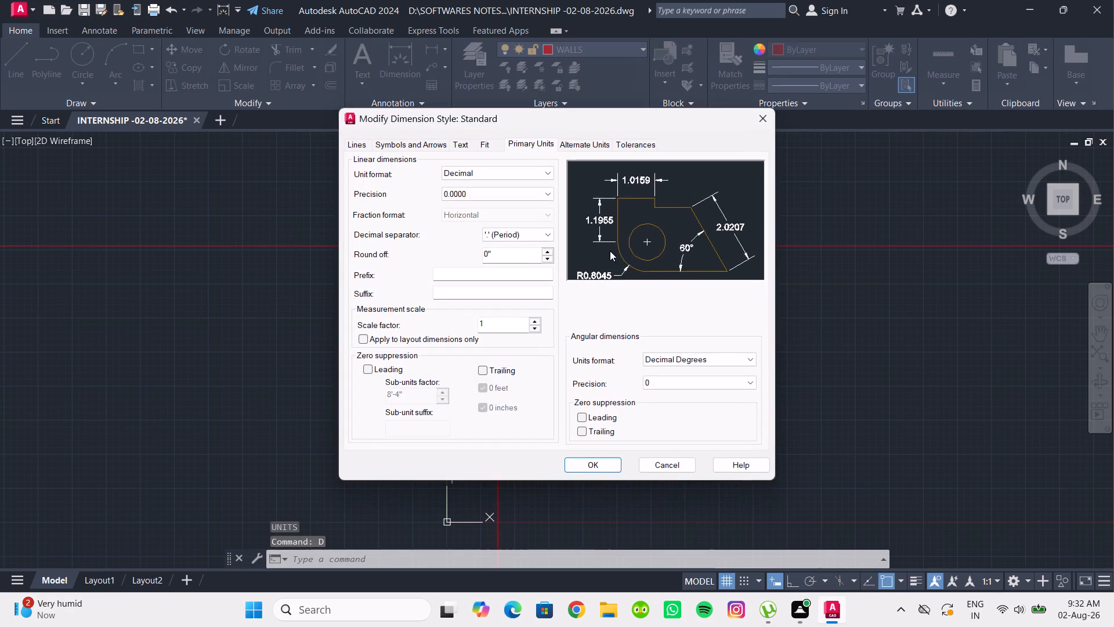
left_click(524, 145)
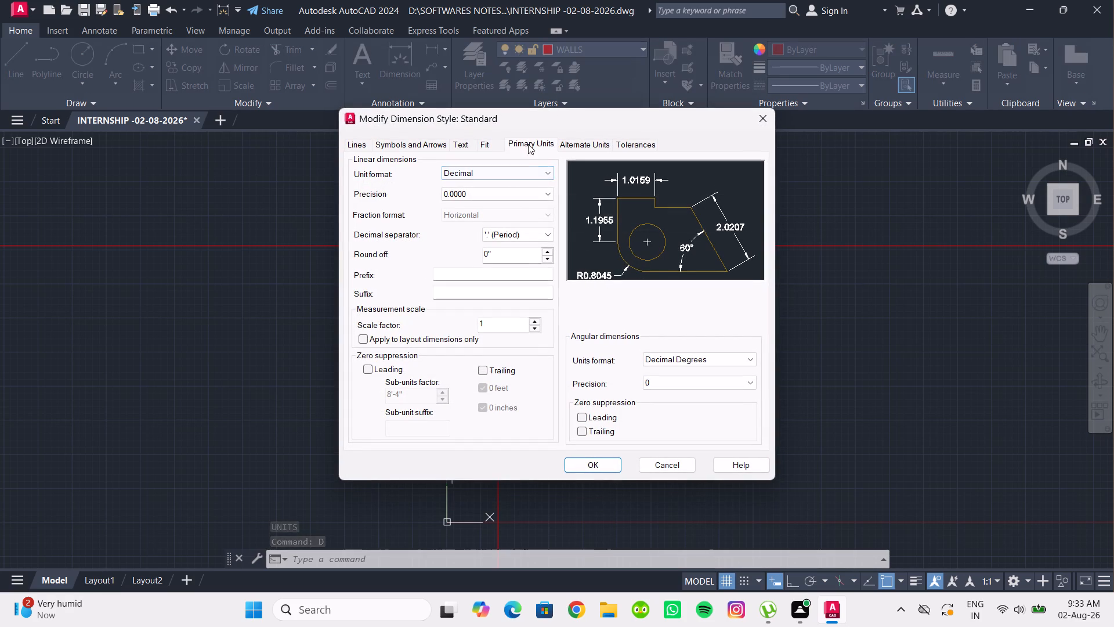
left_click(528, 171)
left_click(474, 204)
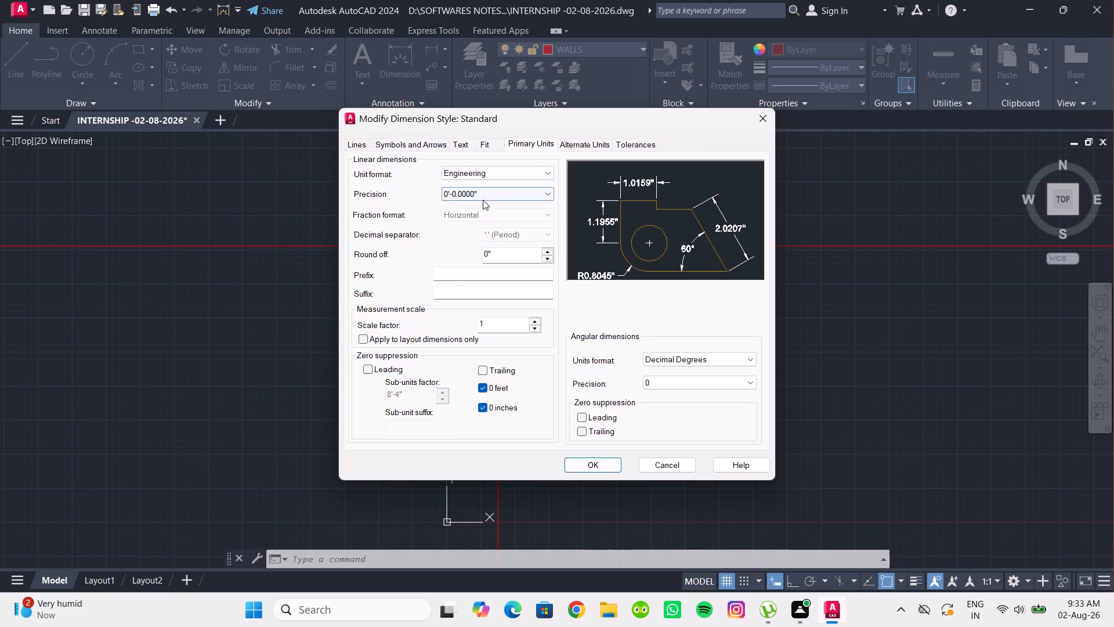
left_click(483, 200)
double_click(489, 192)
left_click(484, 201)
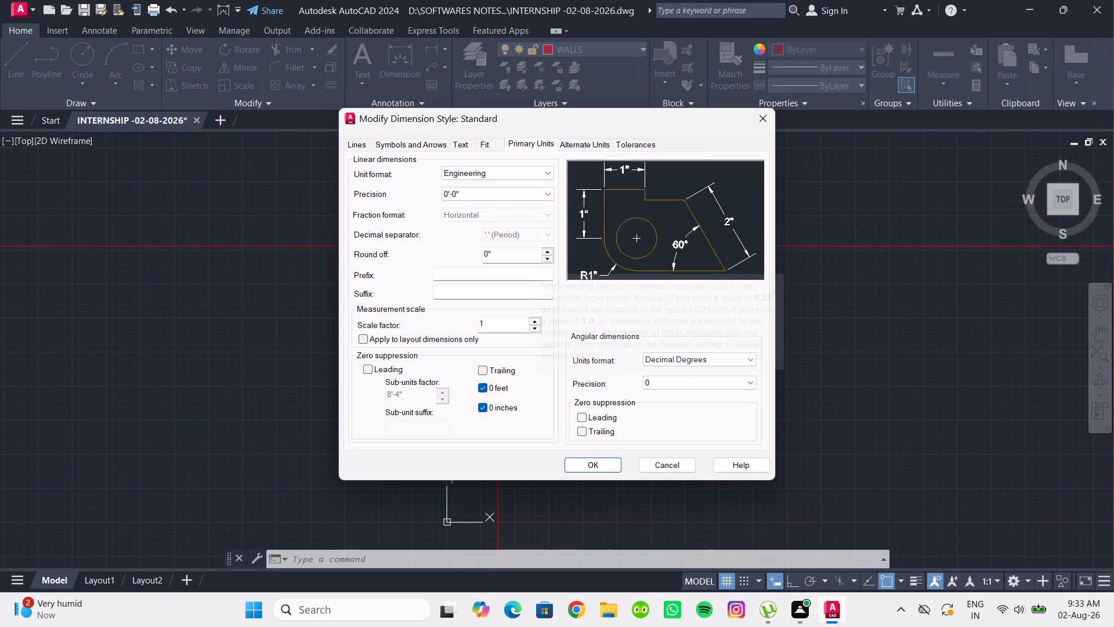
Set the Standard dimension style's text height to 8".
left_click(457, 146)
left_click(530, 248)
left_click_drag(530, 248, 470, 248)
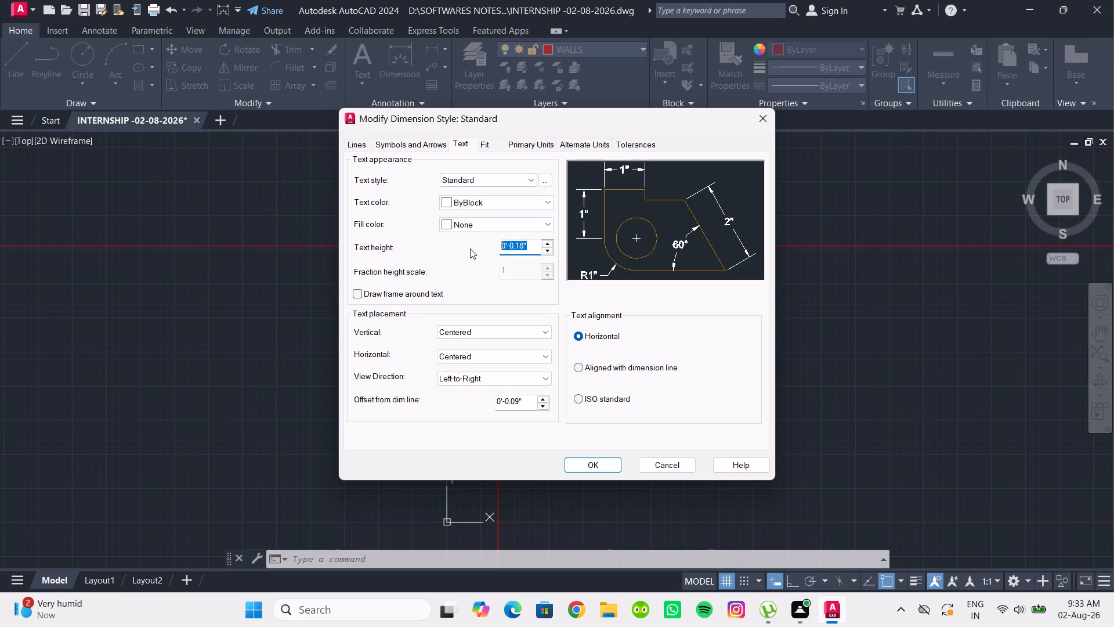
type("6\"")
left_click_drag(523, 248, 470, 250)
type("8\"")
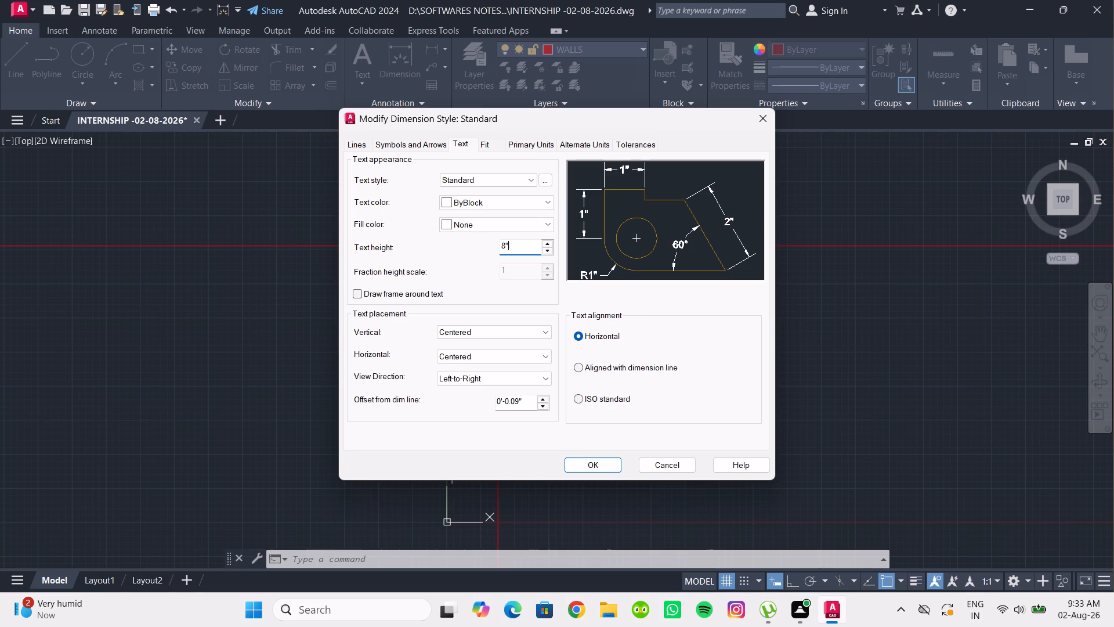
Set the Standard dimension style's arrow size to 8", review its other settings and accept the style changes.
left_click(393, 146)
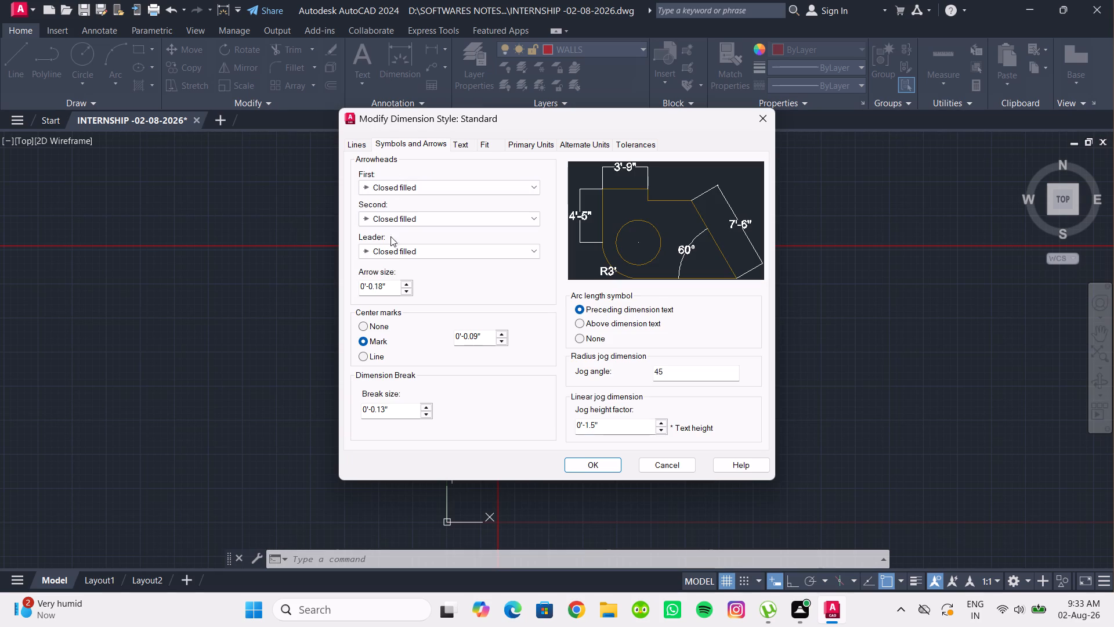
left_click_drag(386, 281, 324, 284)
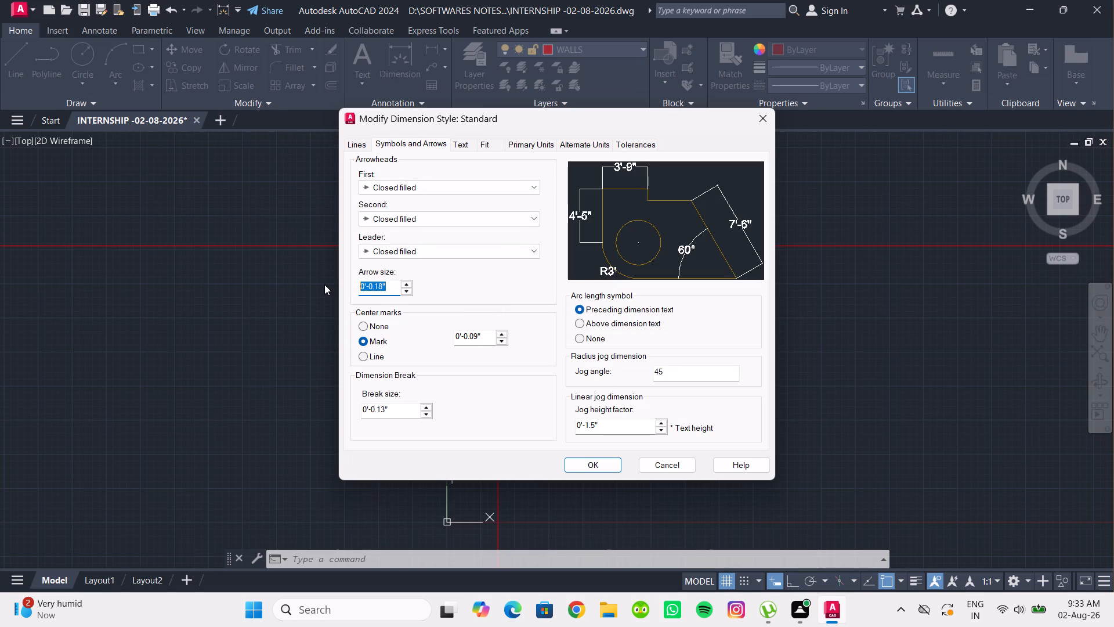
type("8\"")
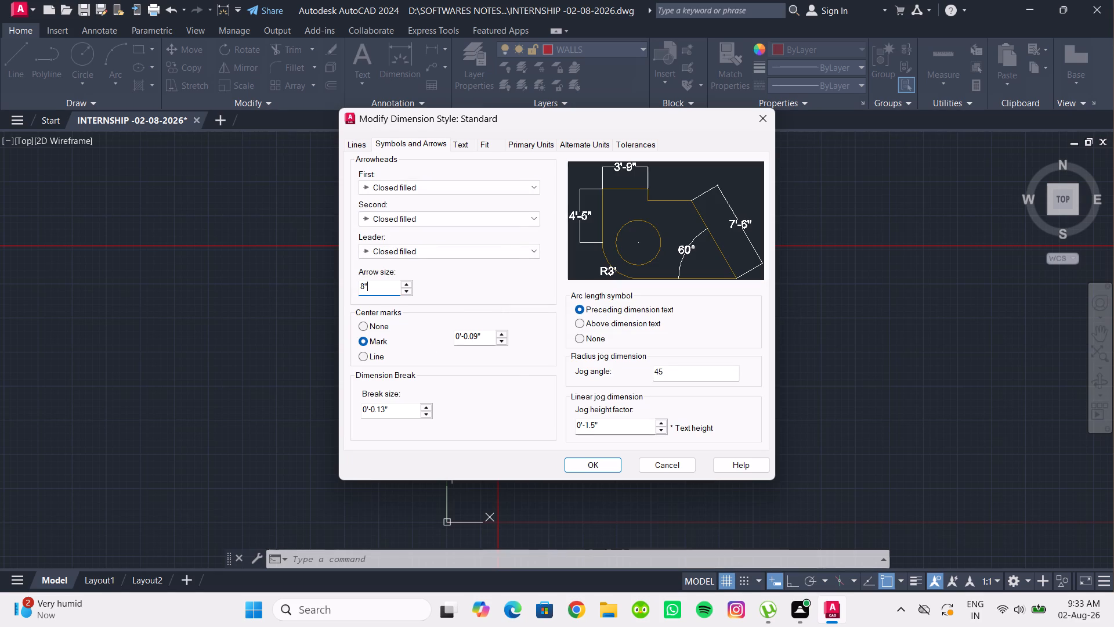
left_click(357, 145)
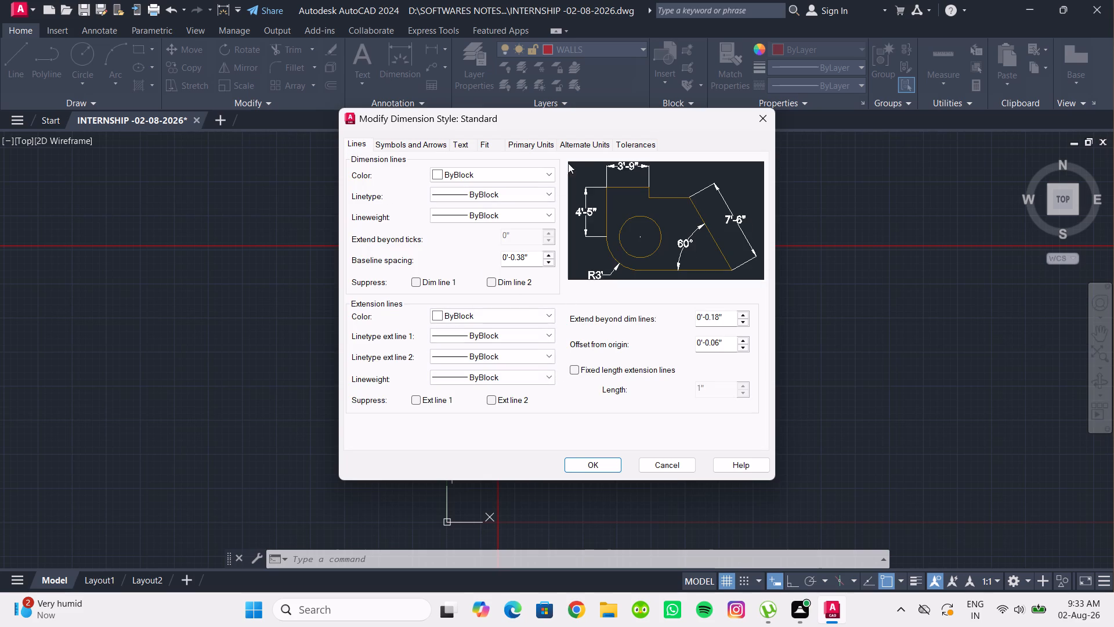
left_click(460, 140)
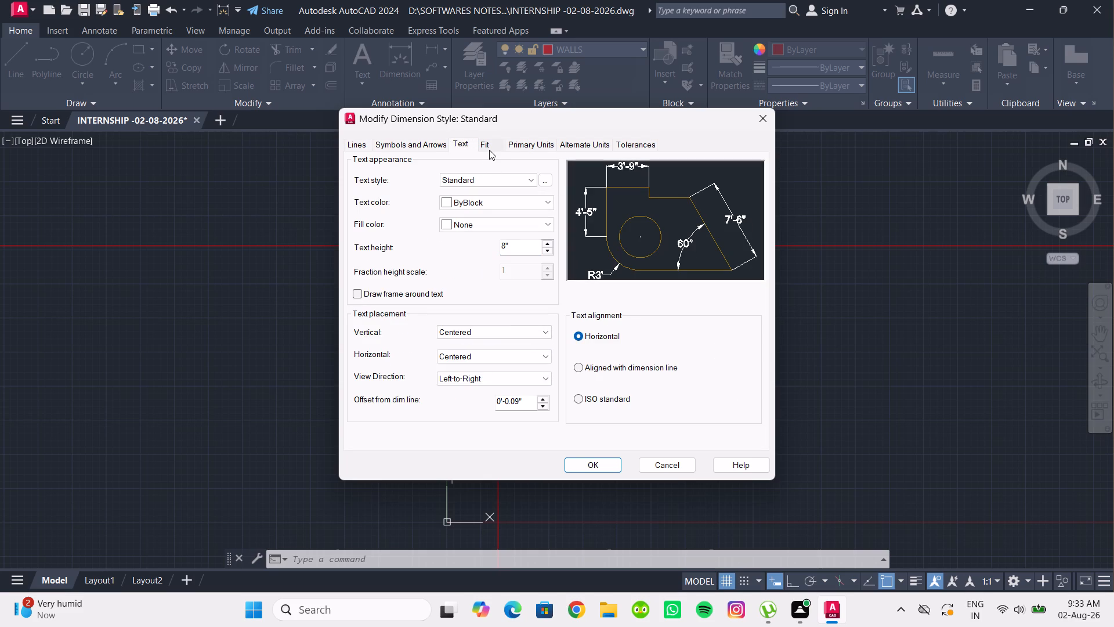
left_click(489, 150)
left_click(512, 147)
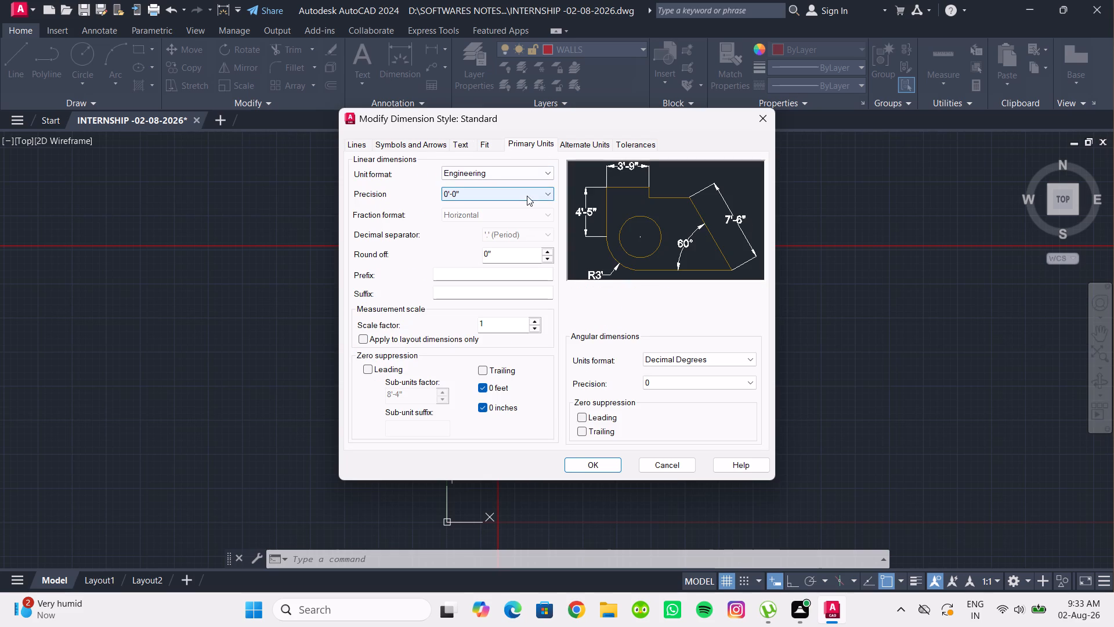
left_click(589, 463)
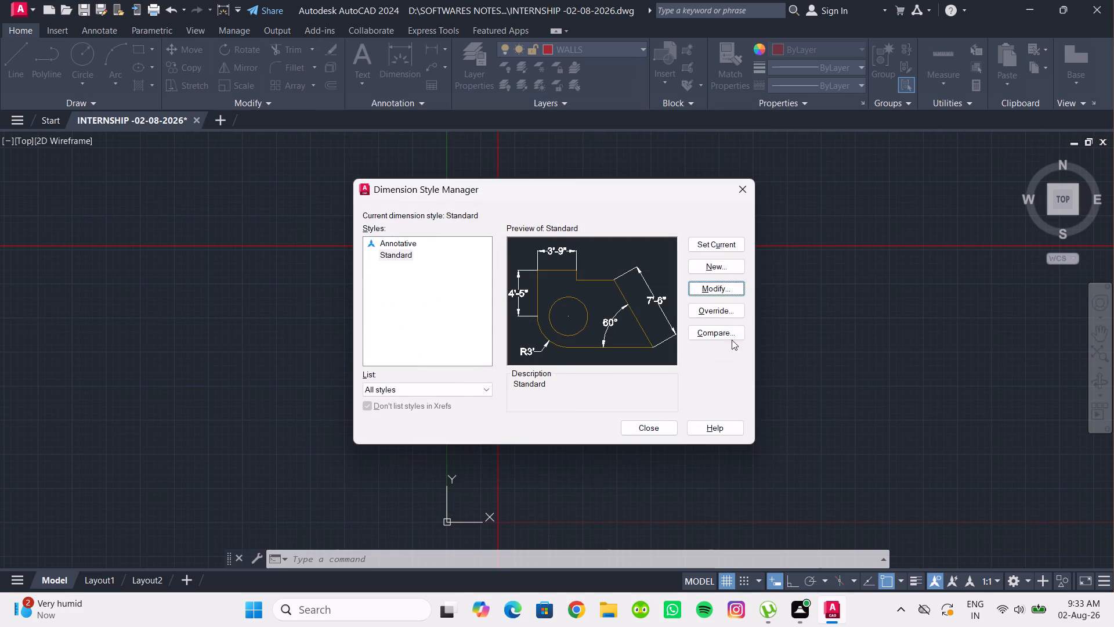
Make Standard the current dimension style and finish managing the styles.
left_click(715, 240)
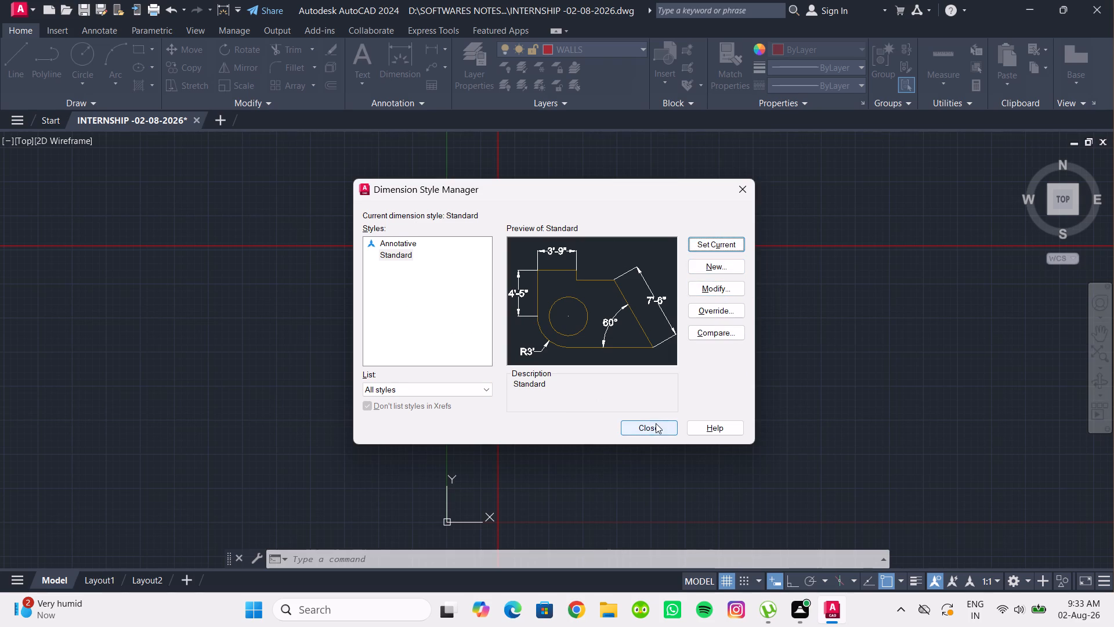
left_click(655, 424)
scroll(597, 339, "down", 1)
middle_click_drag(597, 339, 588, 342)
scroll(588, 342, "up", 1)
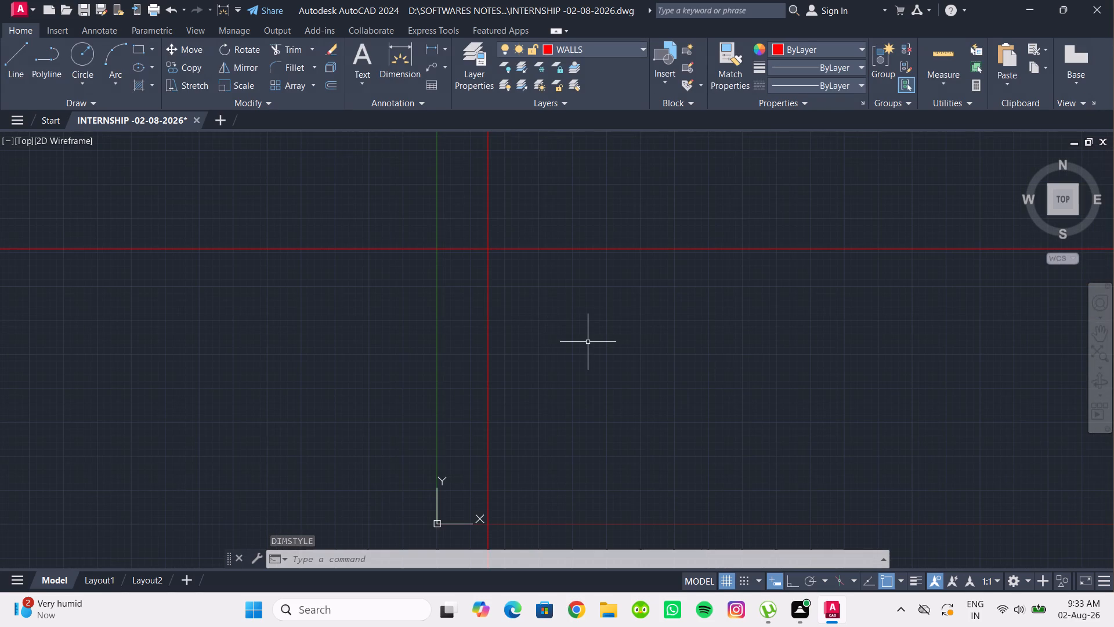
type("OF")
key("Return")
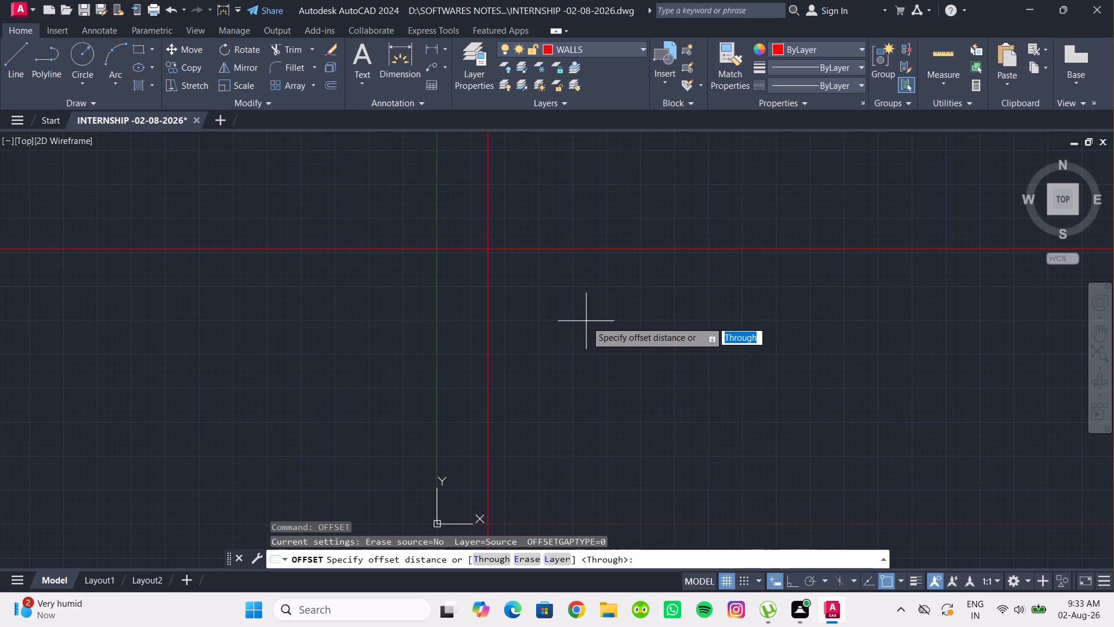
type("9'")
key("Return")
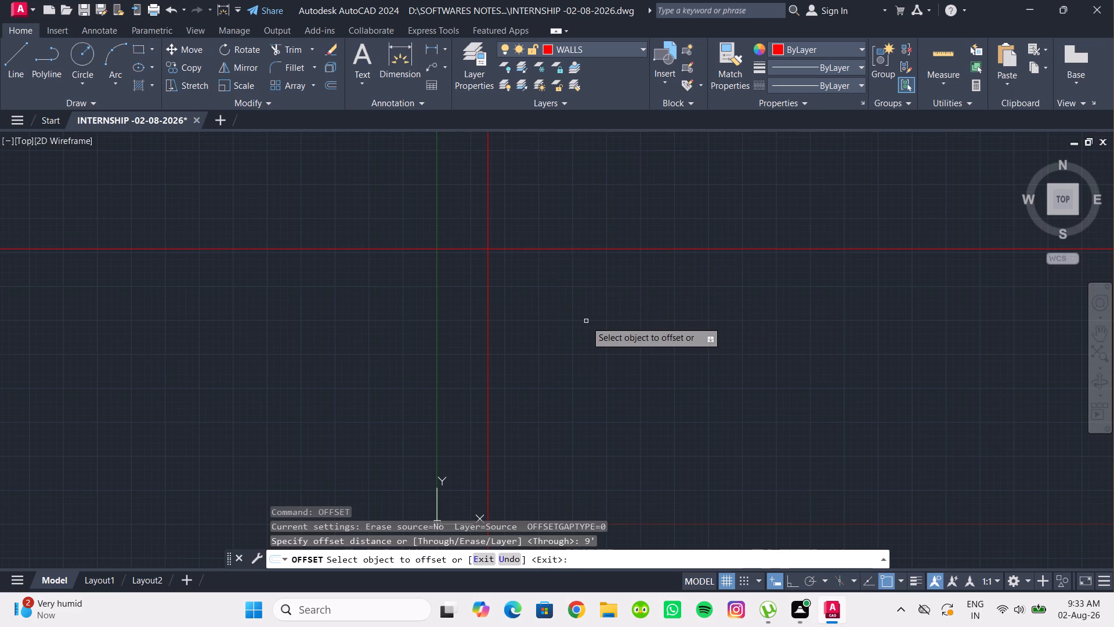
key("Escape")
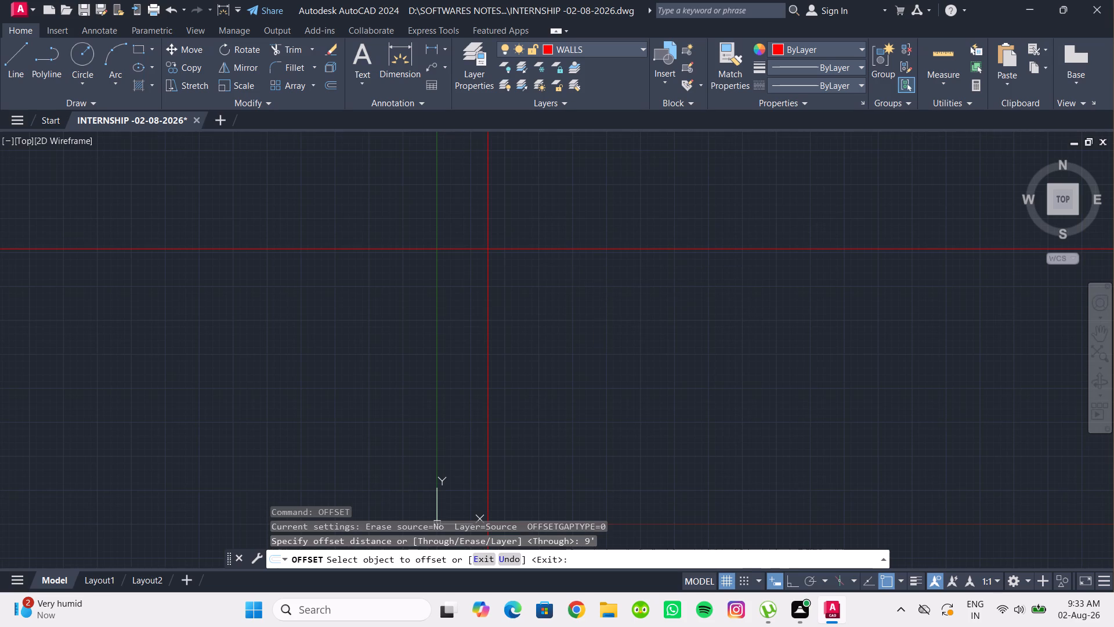
Offset the horizontal construction line 9" downward and the vertical construction line 9" to its right to form double wall lines.
key("space")
key("9")
key("Return")
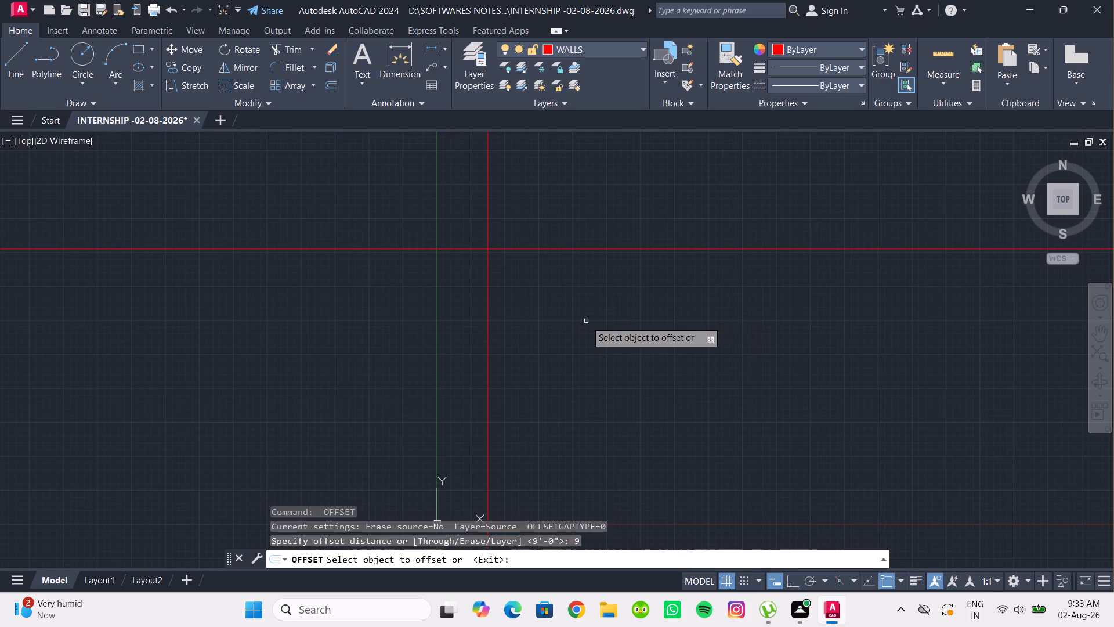
left_click(572, 246)
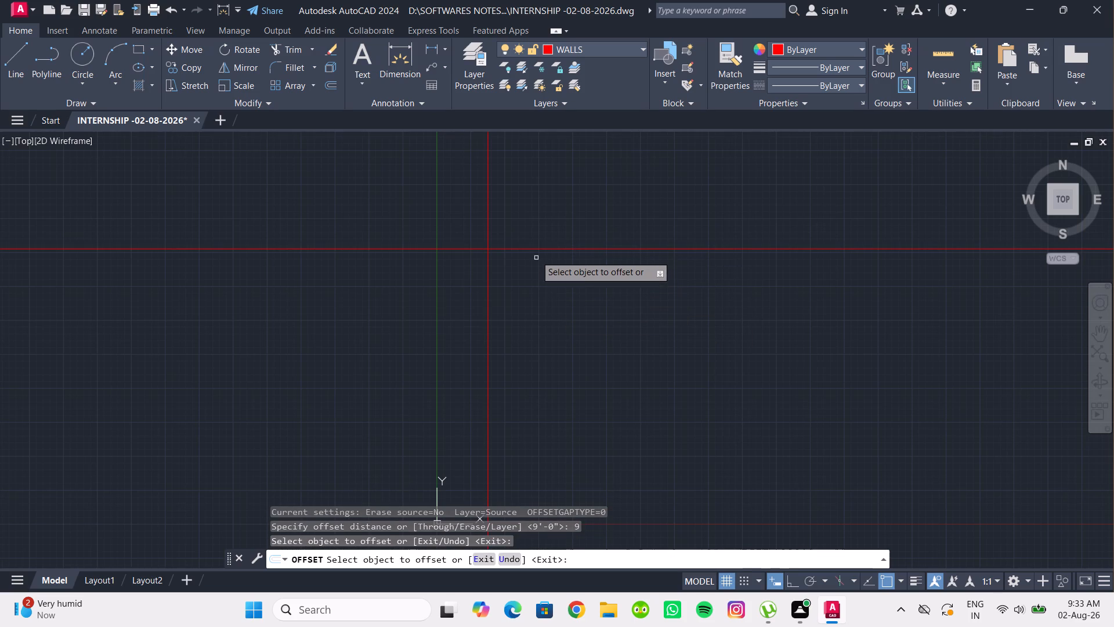
left_click(536, 247)
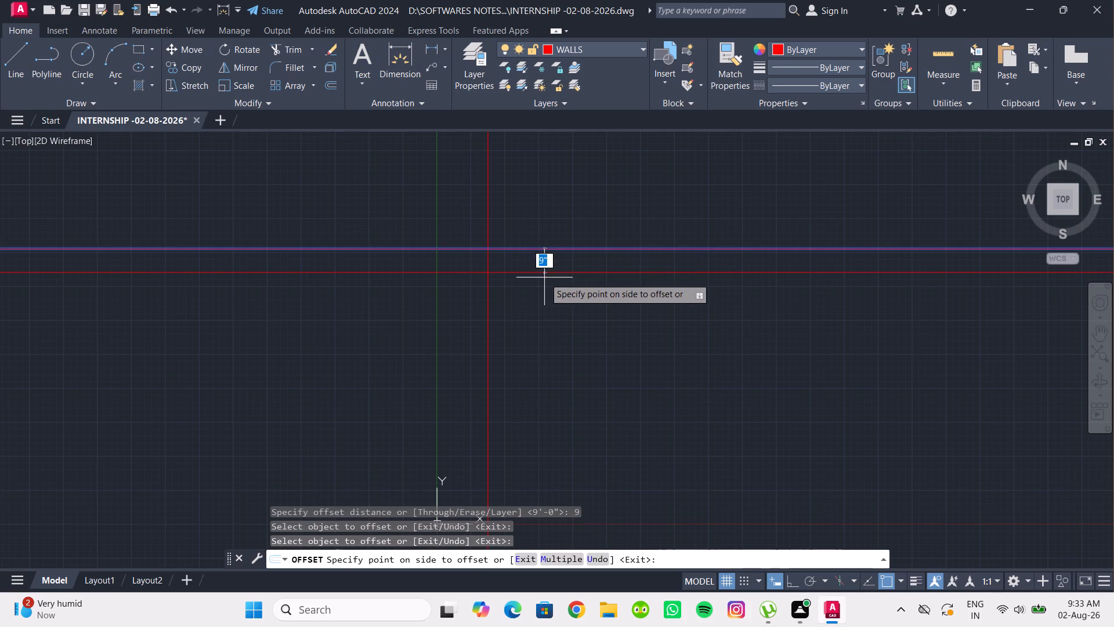
left_click(544, 278)
scroll(542, 280, "down", 3)
left_click(530, 298)
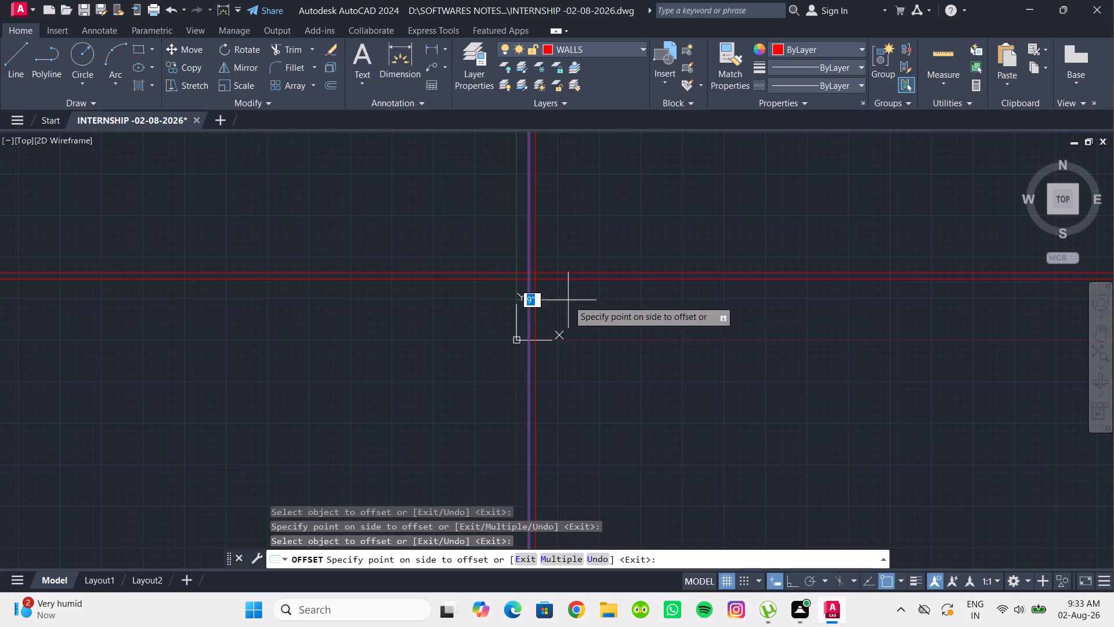
left_click(568, 300)
scroll(531, 304, "up", 2)
middle_click_drag(529, 309, 519, 336)
key("Escape")
Move both pairs of wall construction lines together, up and to the right, farther away from the origin.
left_click_drag(607, 315, 567, 292)
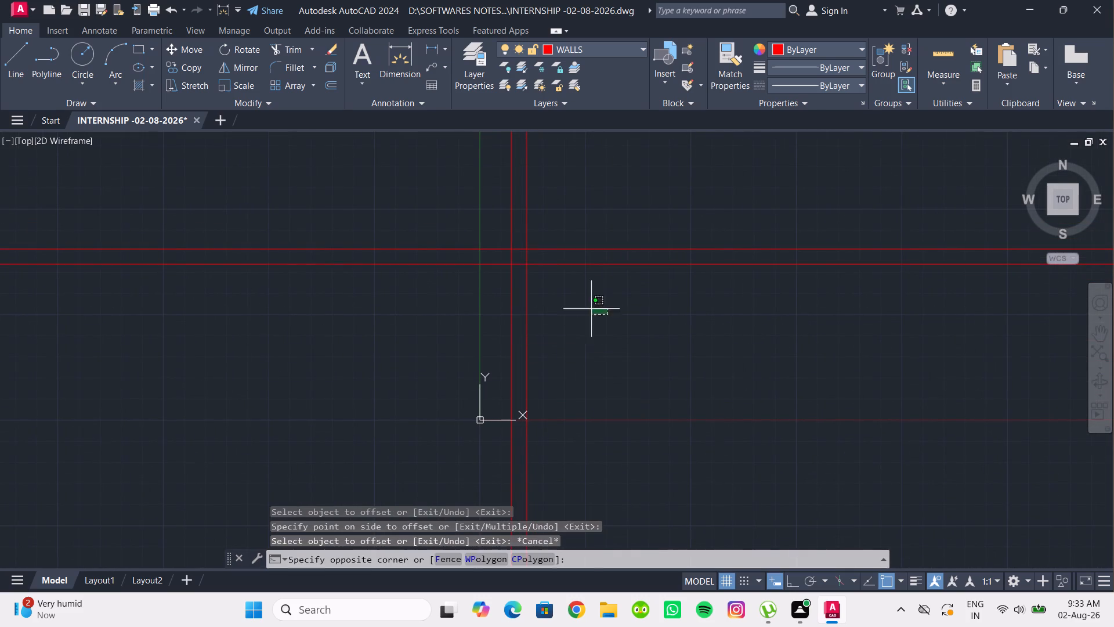
left_click_drag(567, 292, 531, 263)
left_click(487, 230)
scroll(539, 249, "down", 3)
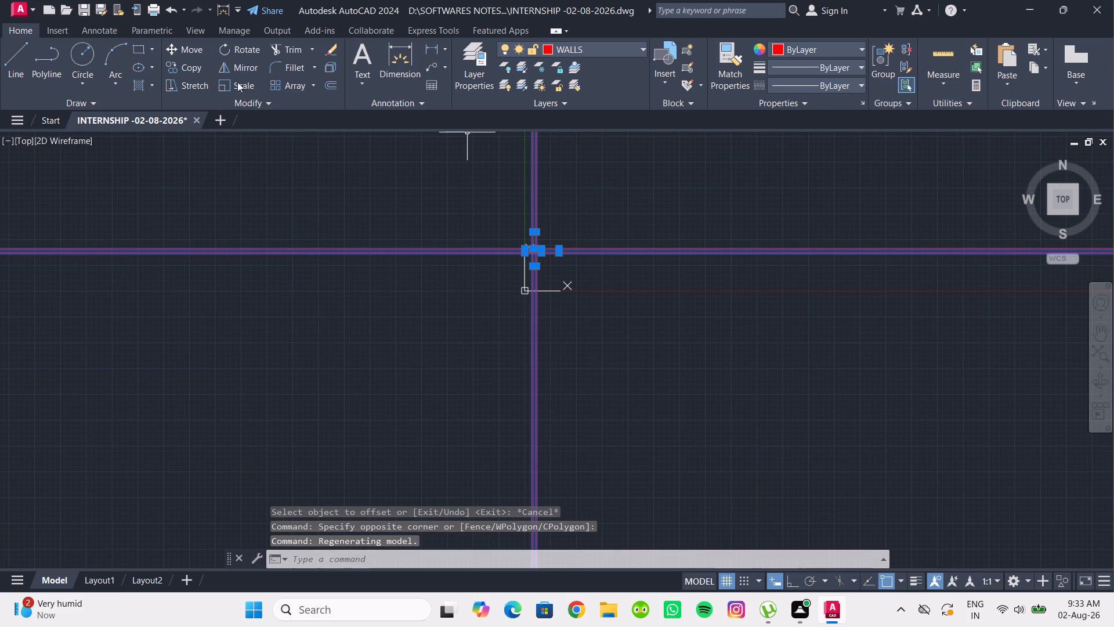
left_click(201, 53)
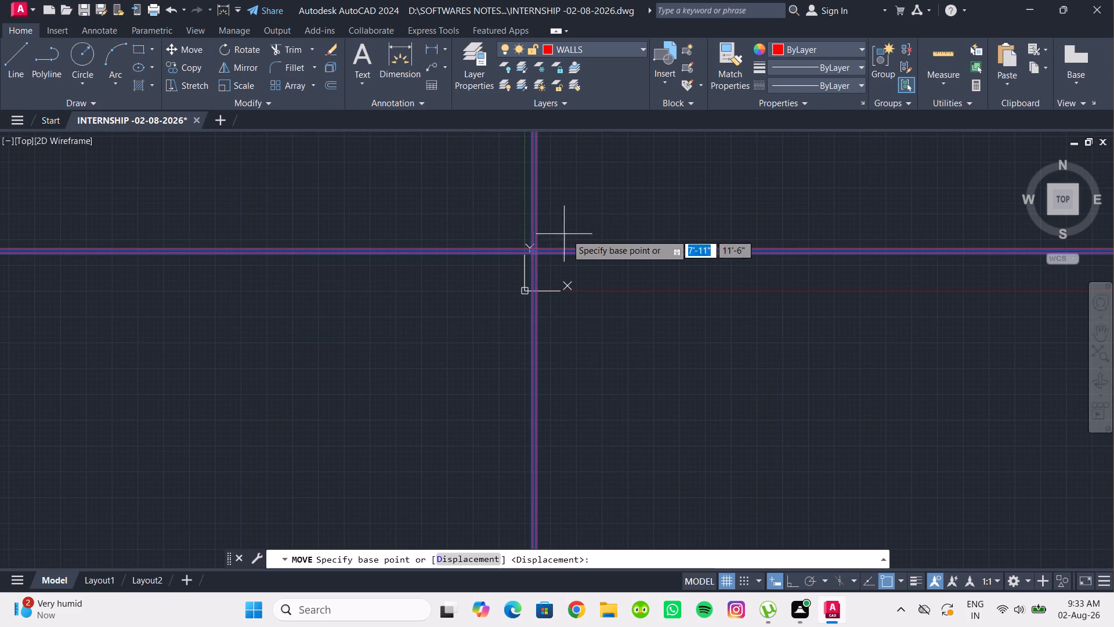
left_click(571, 232)
scroll(588, 213, "down", 4)
middle_click_drag(584, 212, 496, 412)
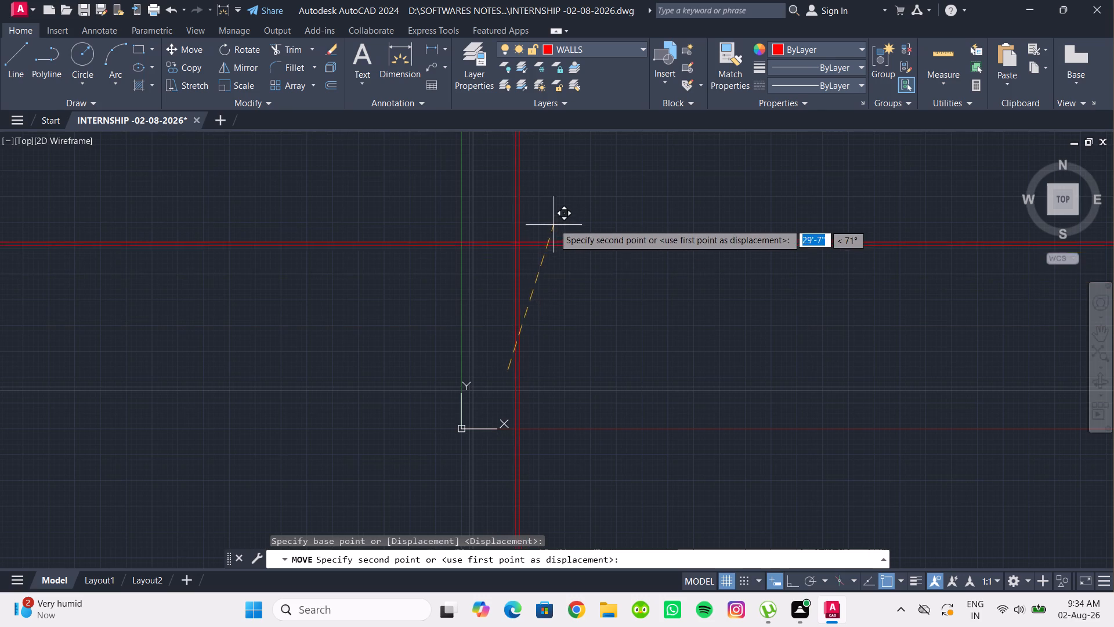
middle_click_drag(554, 222, 494, 394)
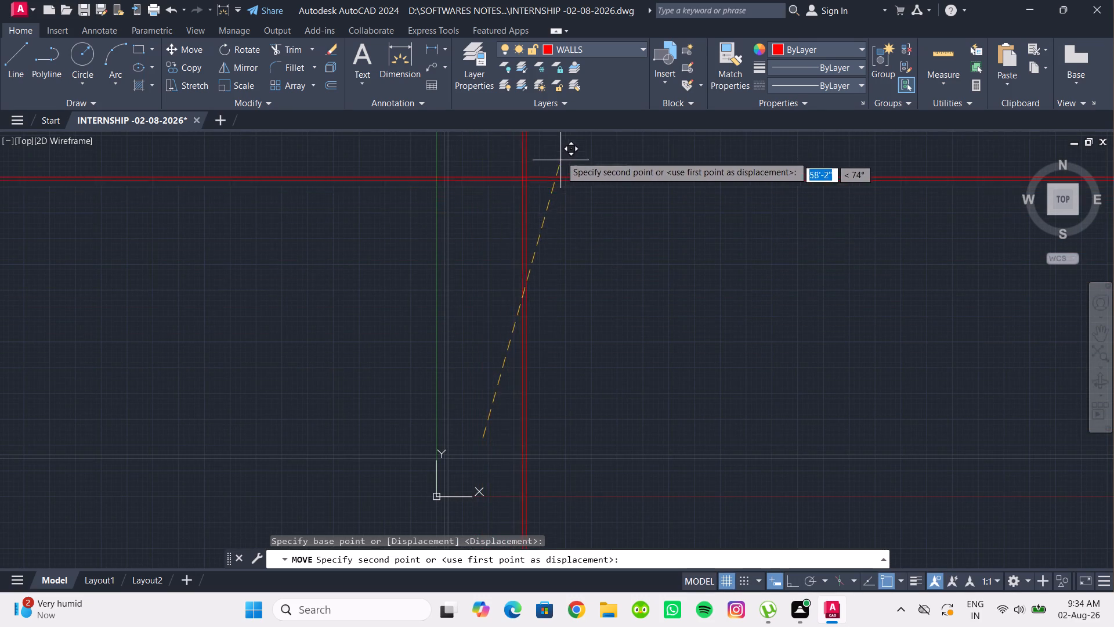
middle_click_drag(561, 154, 503, 302)
middle_click_drag(545, 230, 518, 301)
middle_click_drag(527, 233, 513, 293)
middle_click_drag(511, 301, 516, 292)
middle_click_drag(547, 201, 492, 348)
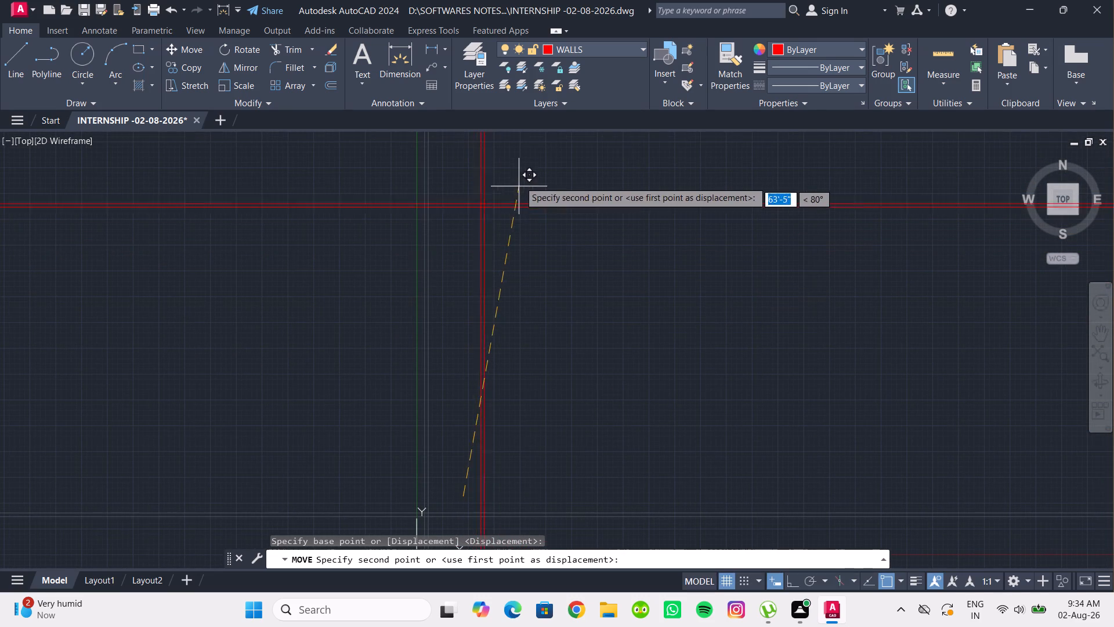
middle_click_drag(529, 157, 496, 268)
middle_click_drag(527, 172, 473, 250)
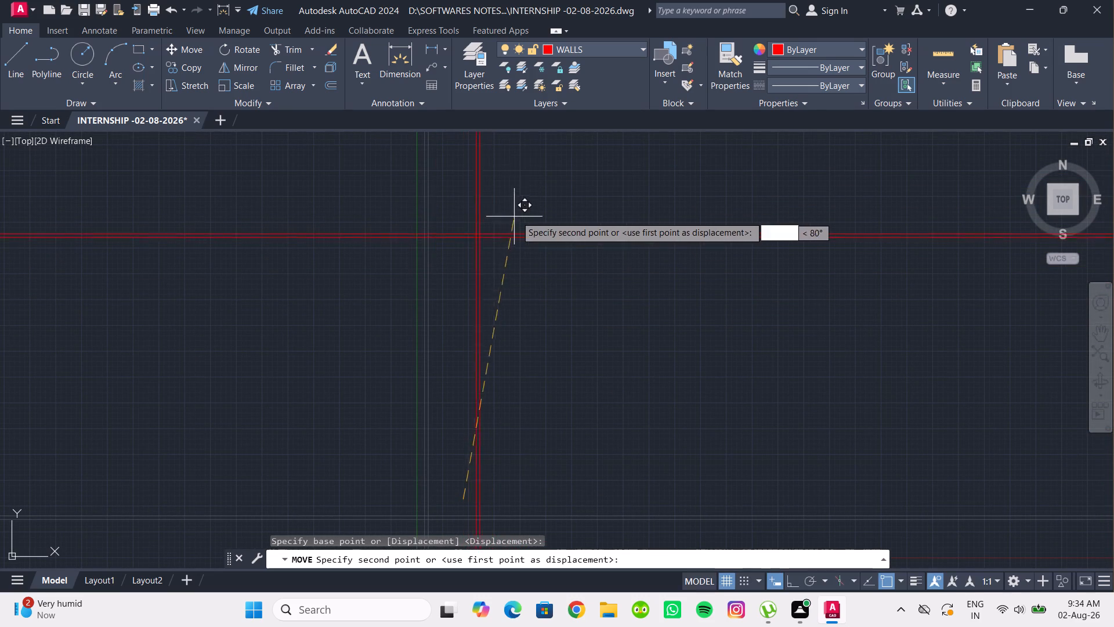
left_click(576, 201)
Trim the wall lines extending left of and above their intersection to form the building's top-left outer corner.
scroll(565, 250, "down", 2)
middle_click_drag(569, 253, 445, 304)
scroll(444, 305, "up", 3)
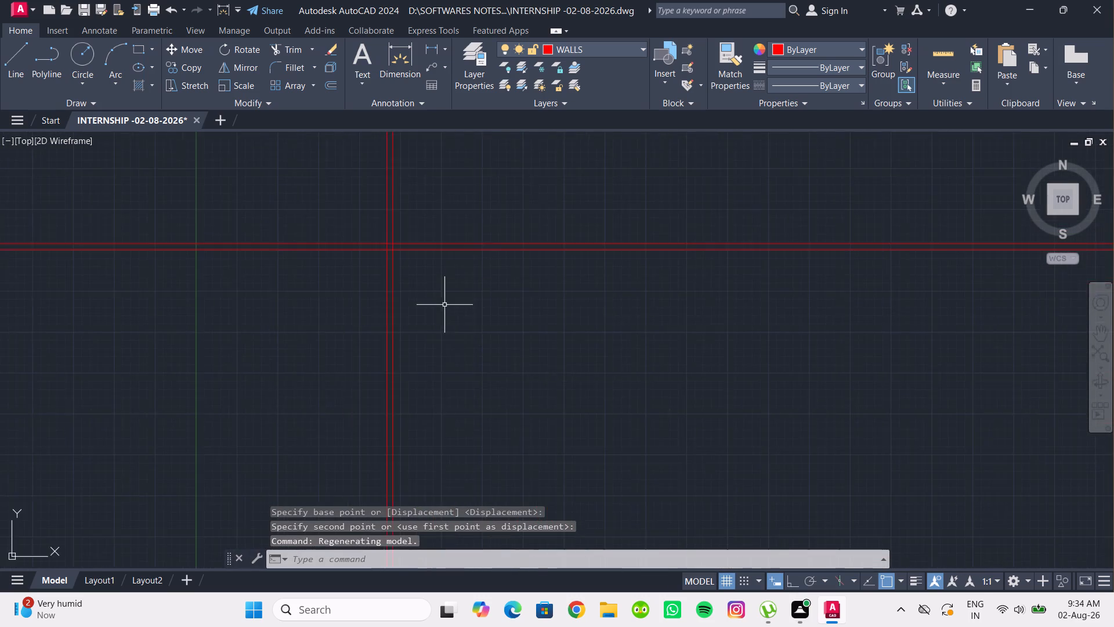
middle_click_drag(444, 305, 527, 356)
scroll(536, 361, "up", 1)
middle_click_drag(513, 347, 498, 289)
scroll(499, 282, "down", 3)
middle_click_drag(499, 282, 498, 300)
key("Escape")
scroll(494, 313, "down", 1)
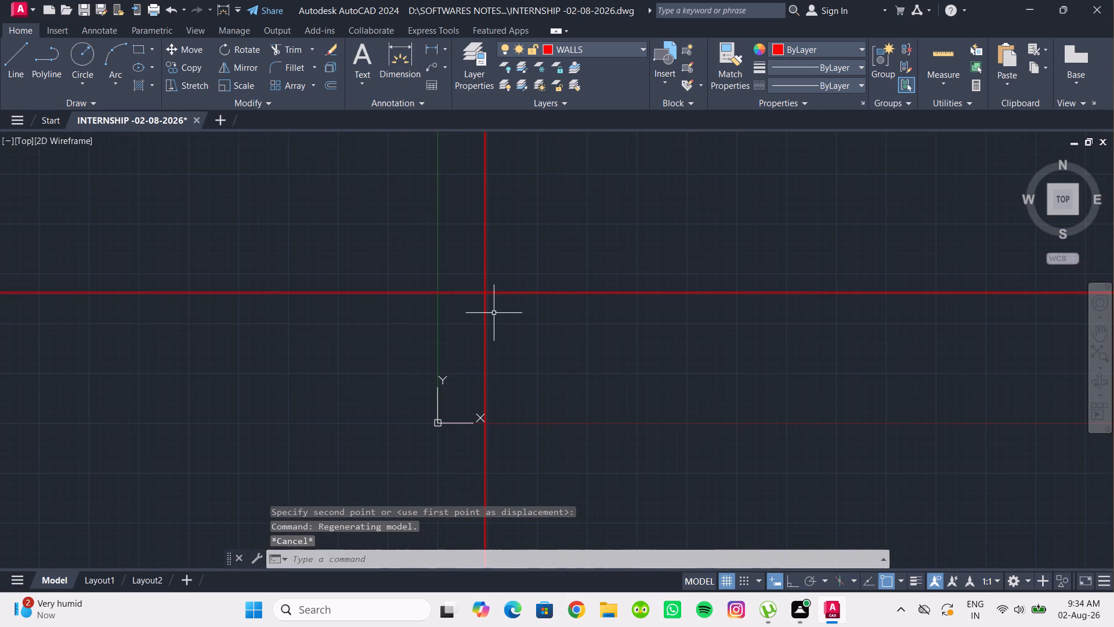
type("TR")
key("Return")
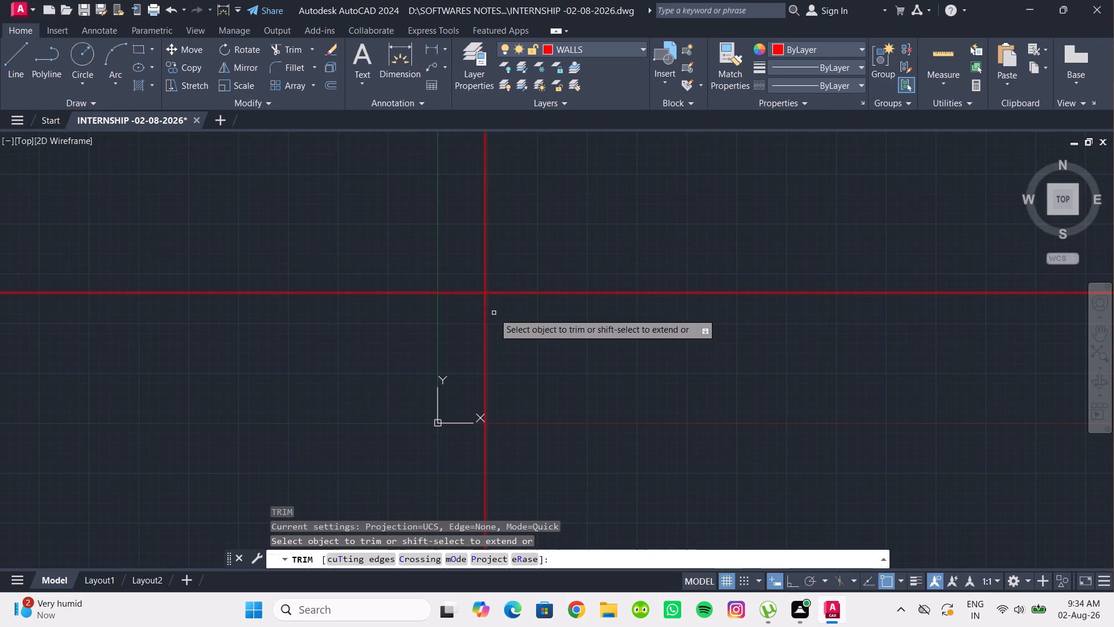
left_click_drag(472, 304, 476, 215)
left_click_drag(476, 215, 594, 186)
scroll(494, 286, "up", 5)
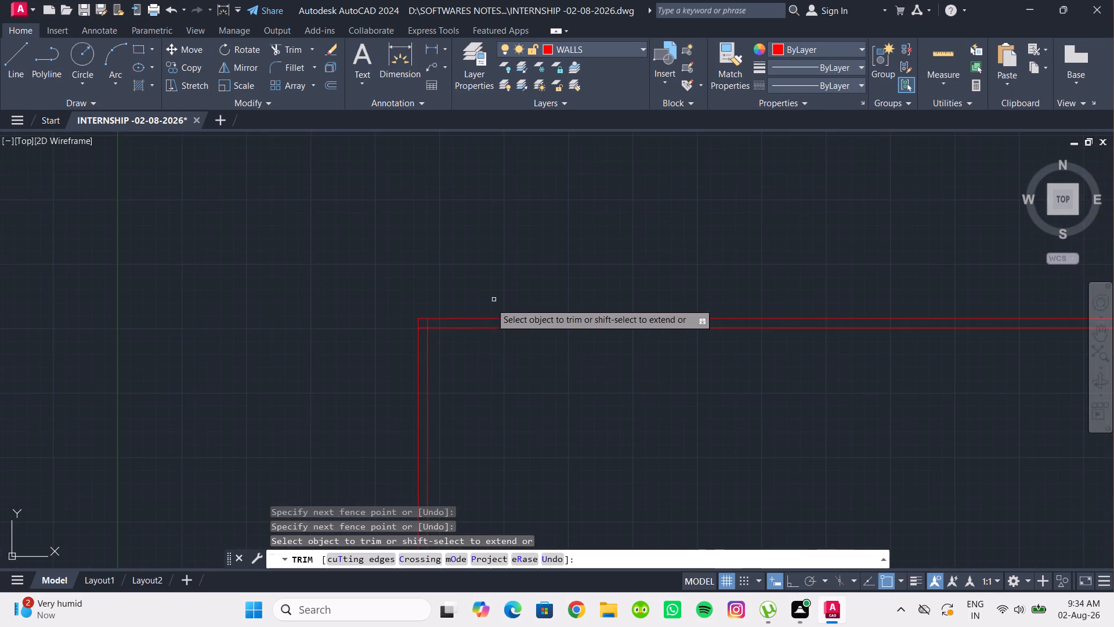
middle_click_drag(435, 289, 390, 188)
scroll(360, 263, "up", 4)
scroll(386, 204, "down", 2)
middle_click_drag(384, 211, 340, 350)
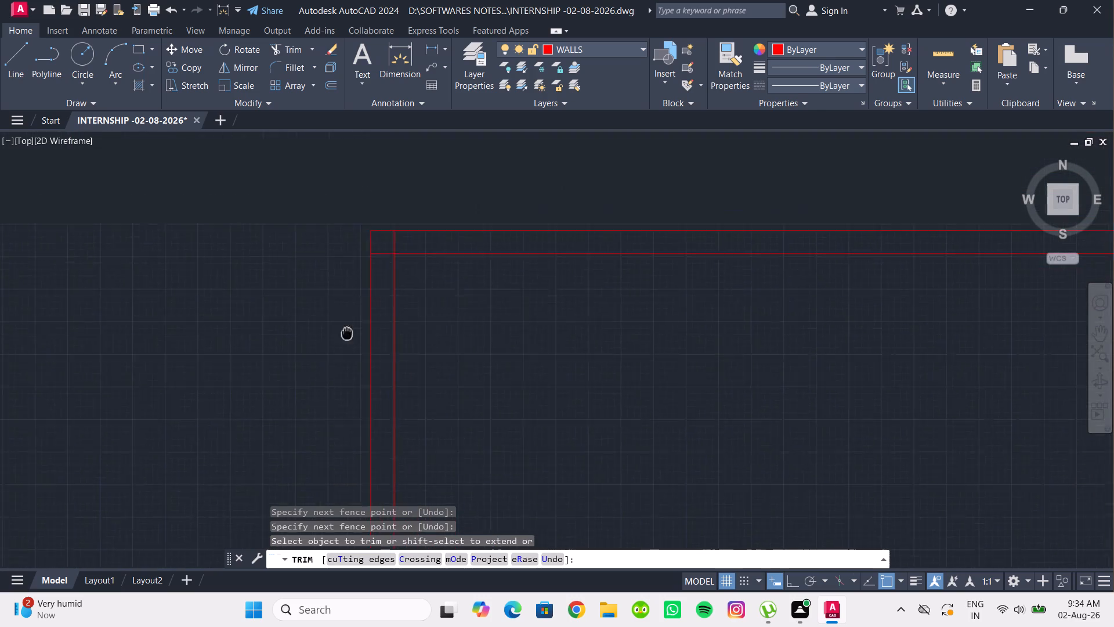
middle_click_drag(340, 350, 333, 373)
scroll(410, 349, "down", 2)
middle_click_drag(402, 344, 334, 231)
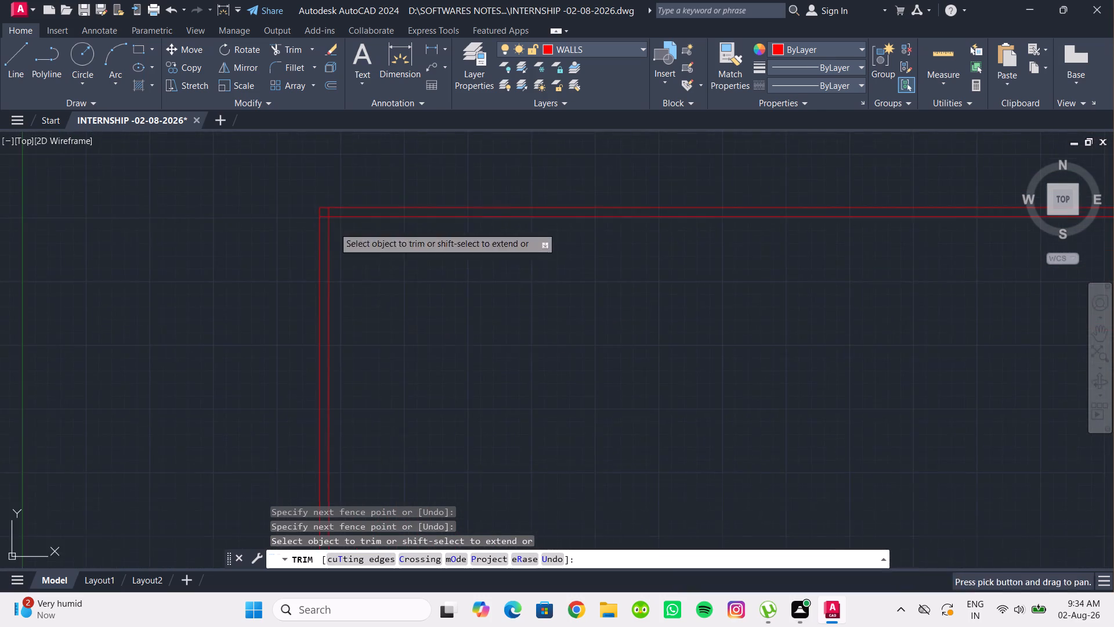
scroll(375, 254, "down", 1)
middle_click_drag(377, 255, 355, 239)
key("Escape")
key("Escape")
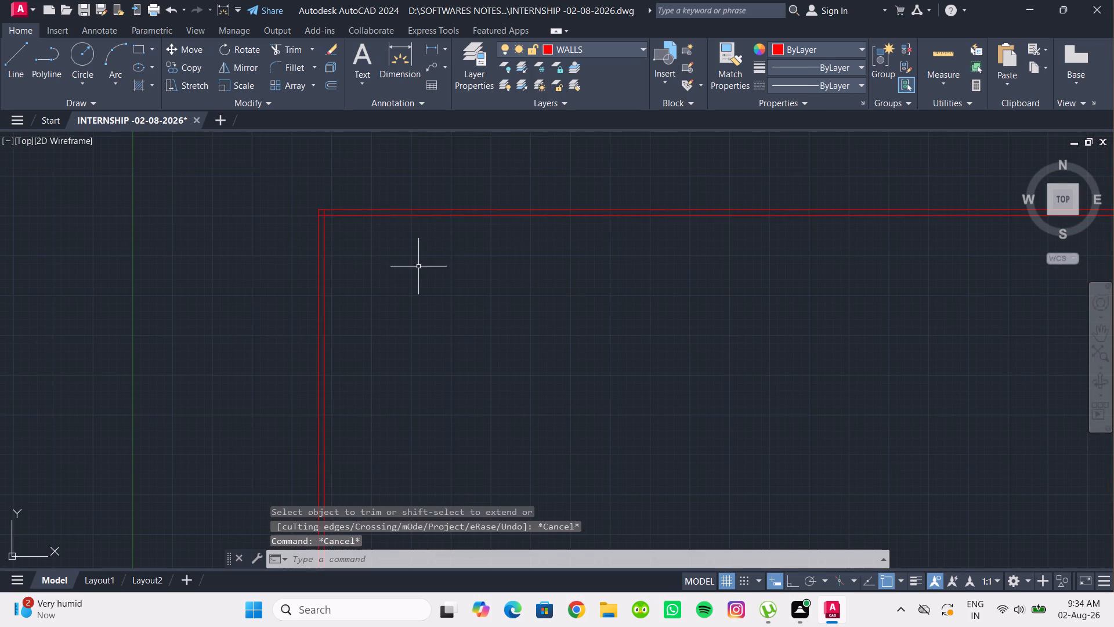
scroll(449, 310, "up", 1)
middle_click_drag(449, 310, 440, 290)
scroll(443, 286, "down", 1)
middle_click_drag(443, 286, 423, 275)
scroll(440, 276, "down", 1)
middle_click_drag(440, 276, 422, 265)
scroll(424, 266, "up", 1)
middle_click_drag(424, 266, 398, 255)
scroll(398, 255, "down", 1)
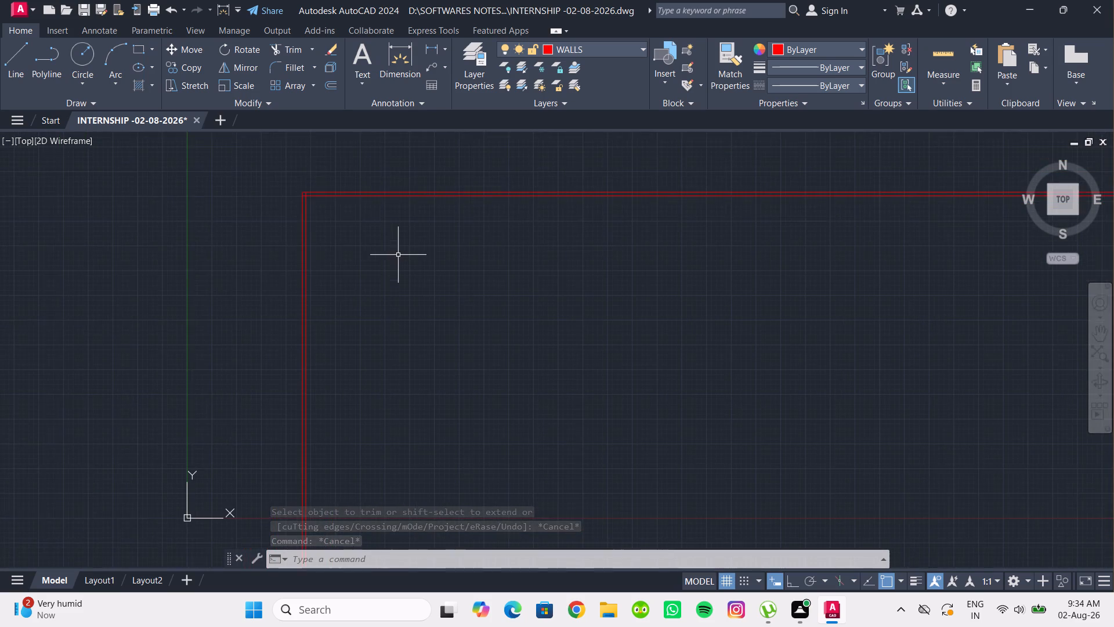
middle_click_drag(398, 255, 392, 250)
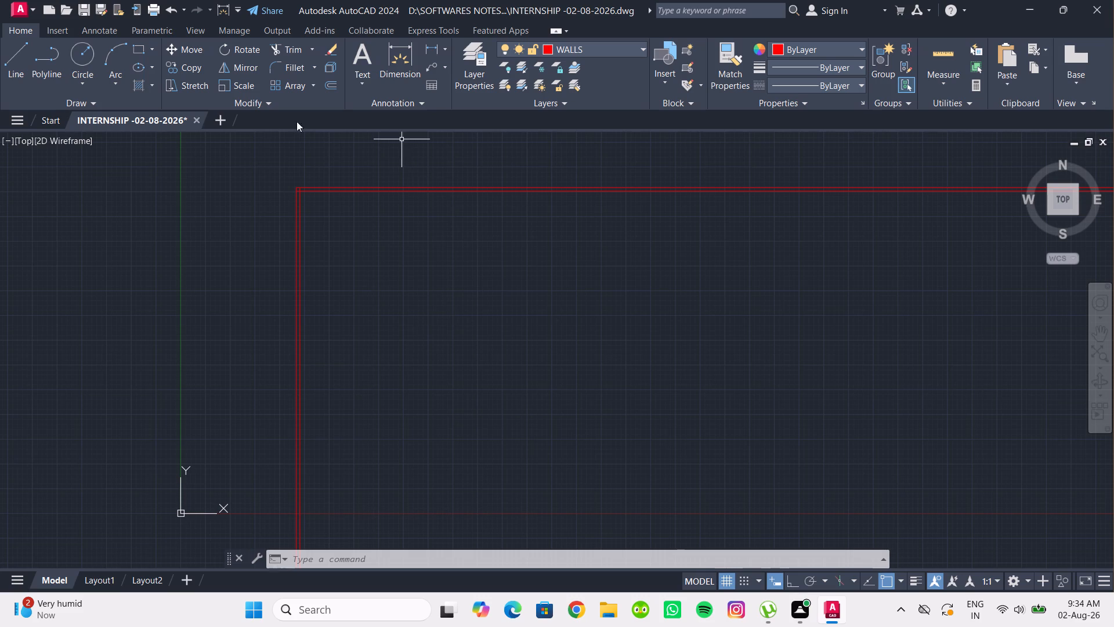
Offset the top wall's inner line 16' downward, and offset the resulting line 9" further down for a horizontal inner wall.
left_click(327, 82)
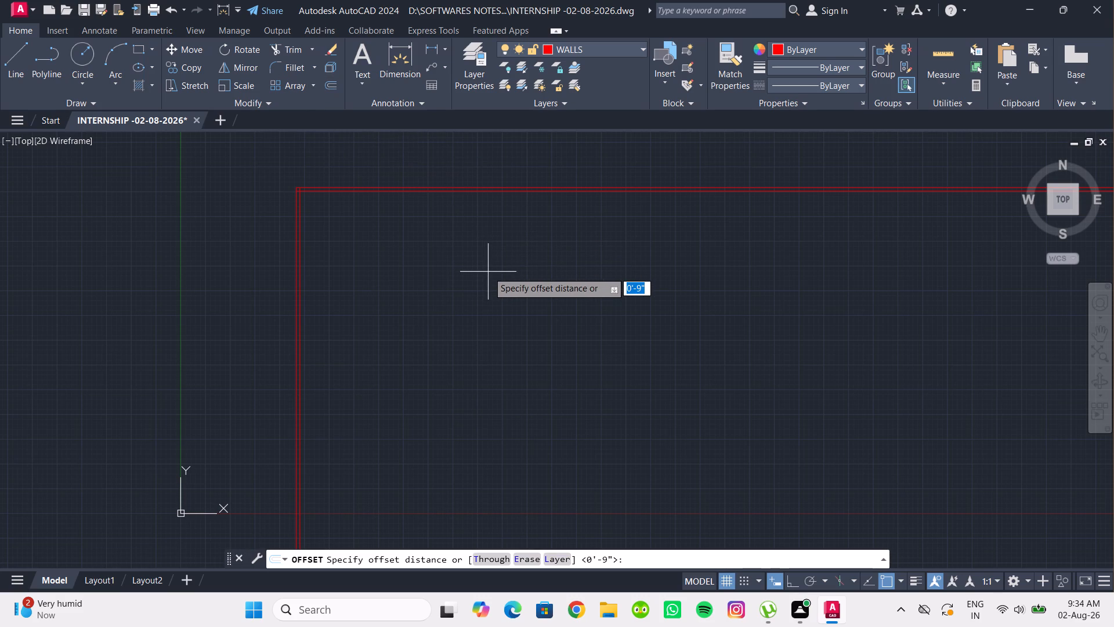
type("16'")
key("Return")
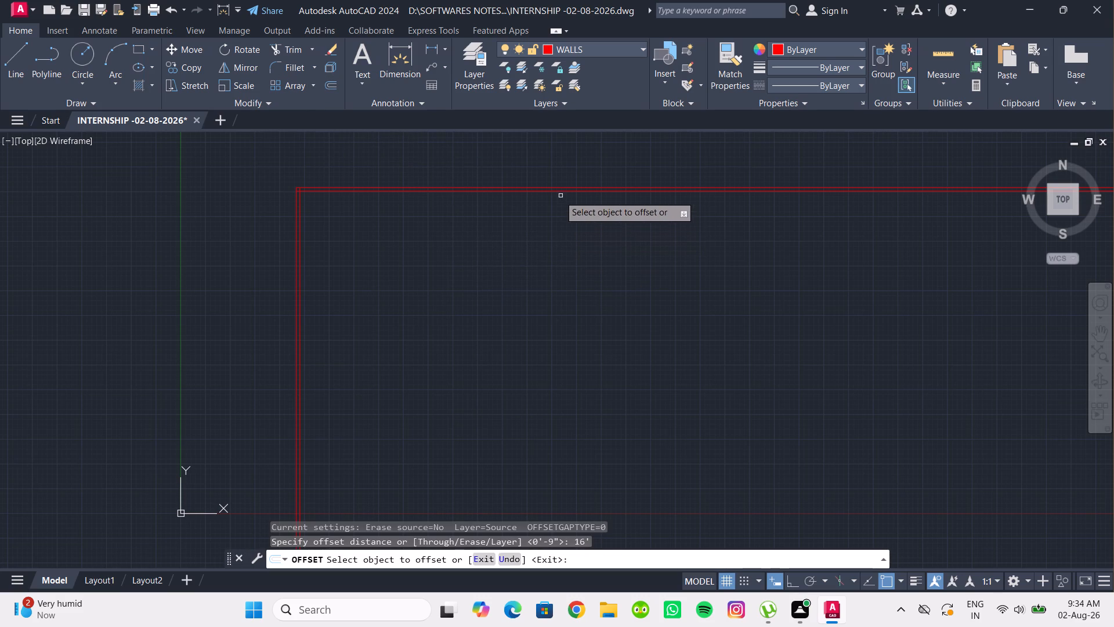
left_click(554, 192)
left_click(556, 236)
left_click(538, 267)
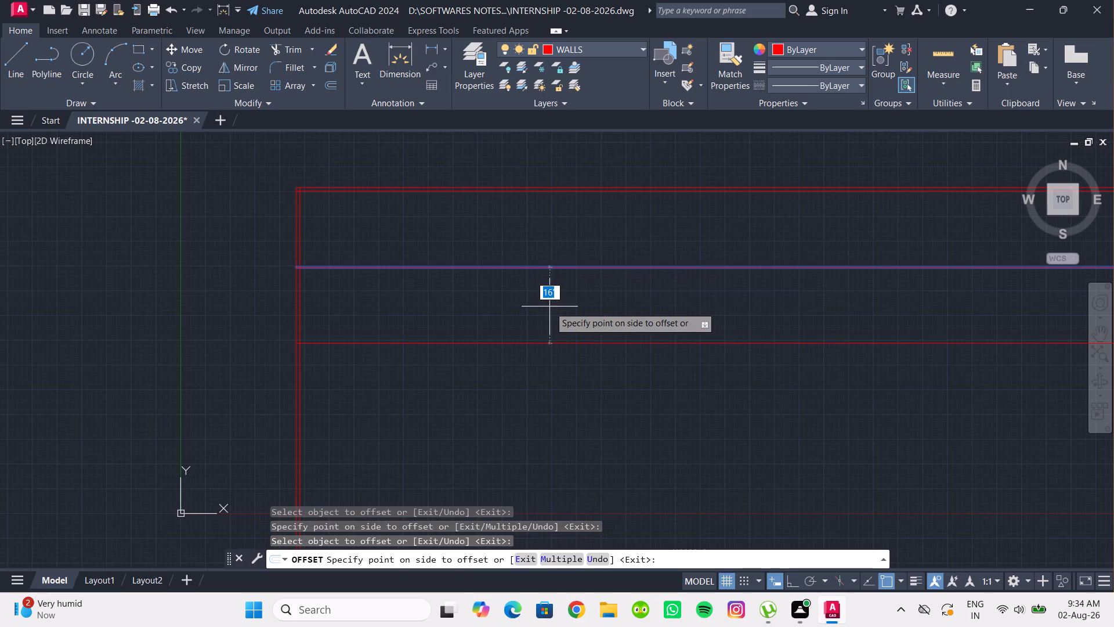
key("9")
key("Return")
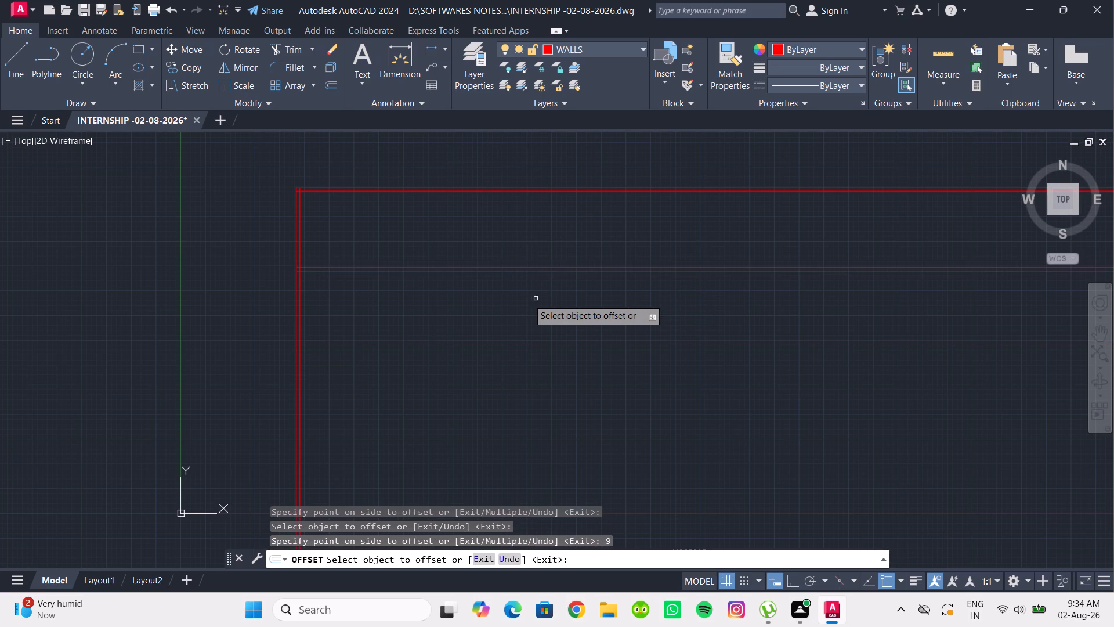
Offset the left wall's inner line 16' to the right, and offset the resulting line 9" further for a vertical inner wall.
left_click(301, 234)
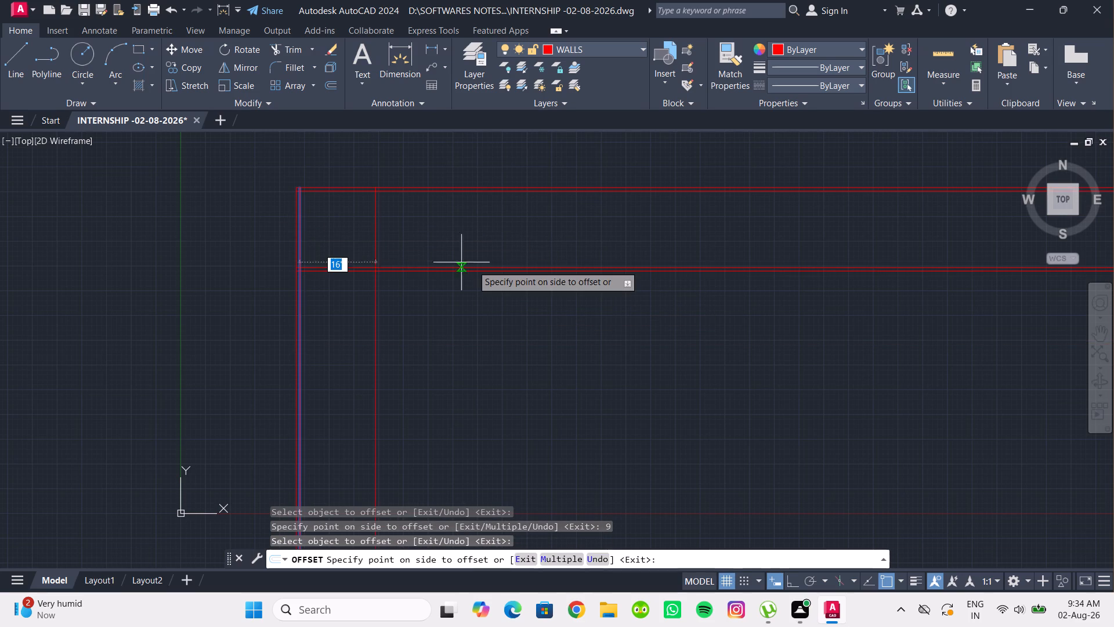
left_click(472, 265)
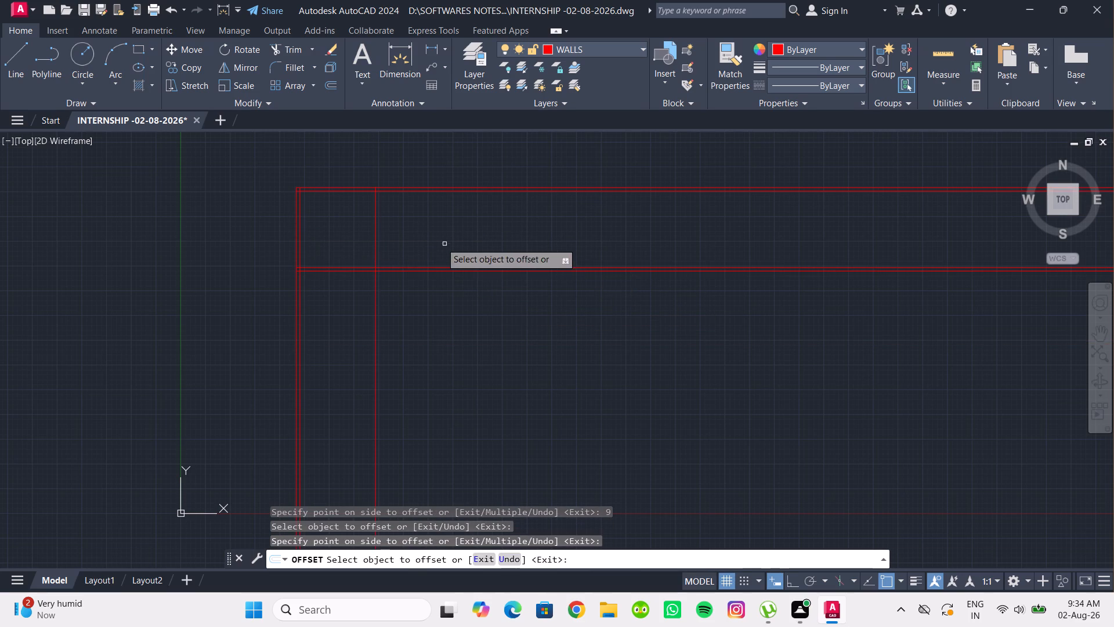
left_click(375, 219)
key("9")
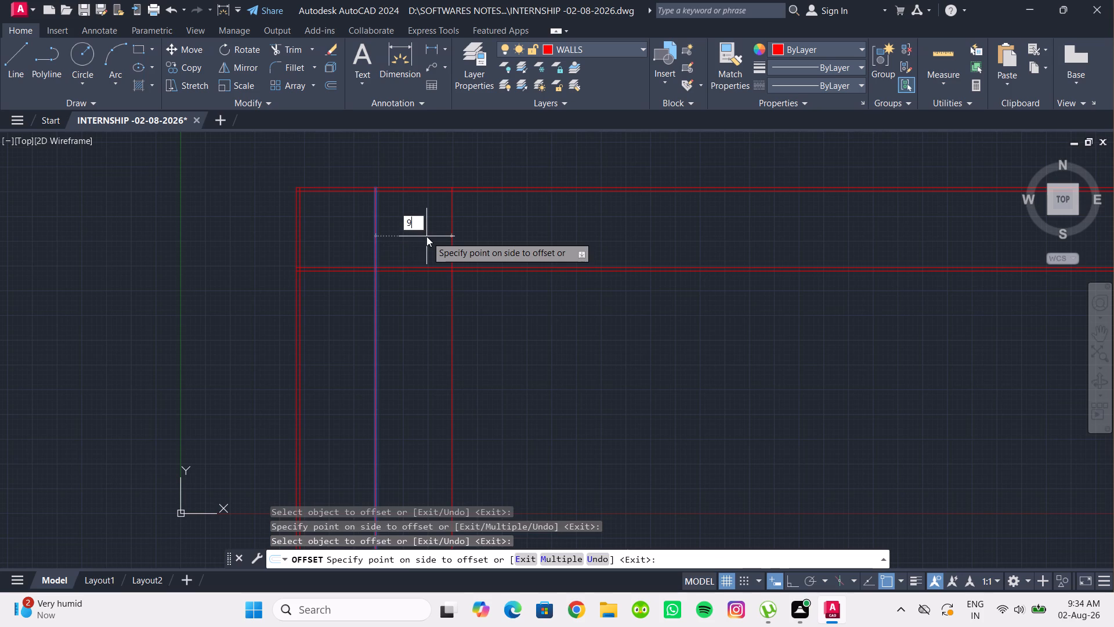
key("Return")
Offset the top wall's inner line 11' downward, and offset the resulting line 9" further down for a second horizontal inner wall.
scroll(426, 236, "up", 1)
middle_click_drag(426, 236, 407, 272)
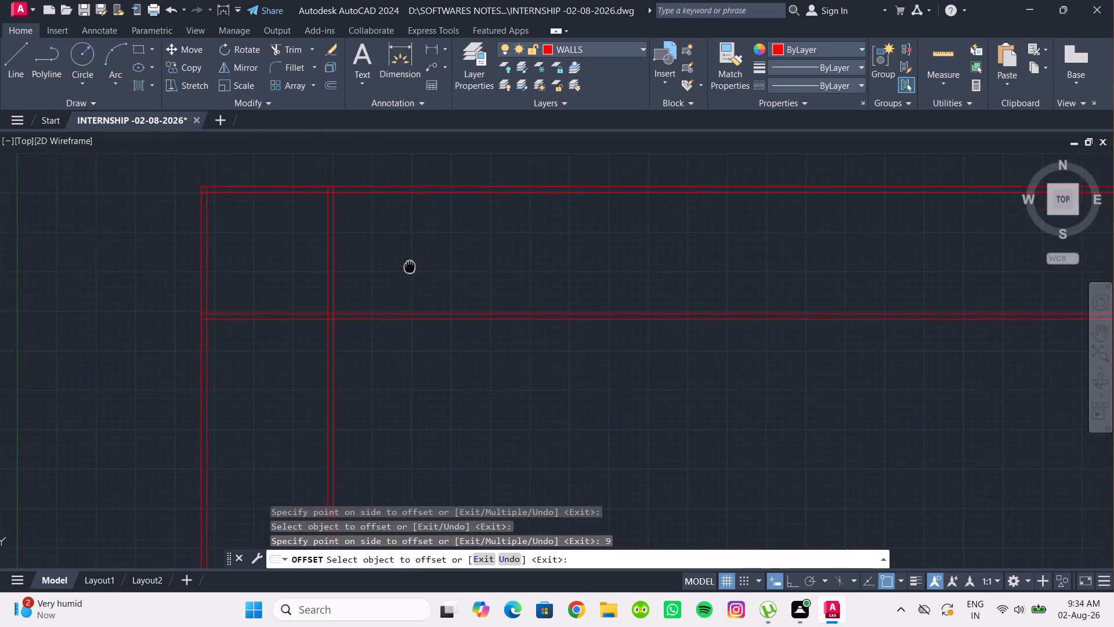
middle_click_drag(407, 272, 403, 285)
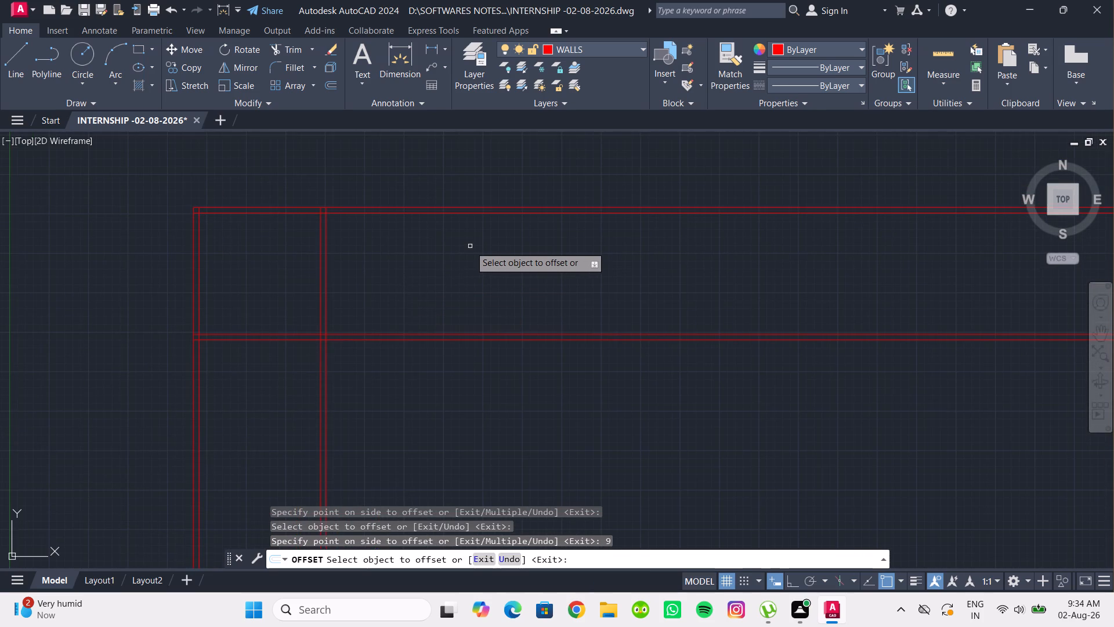
left_click(495, 212)
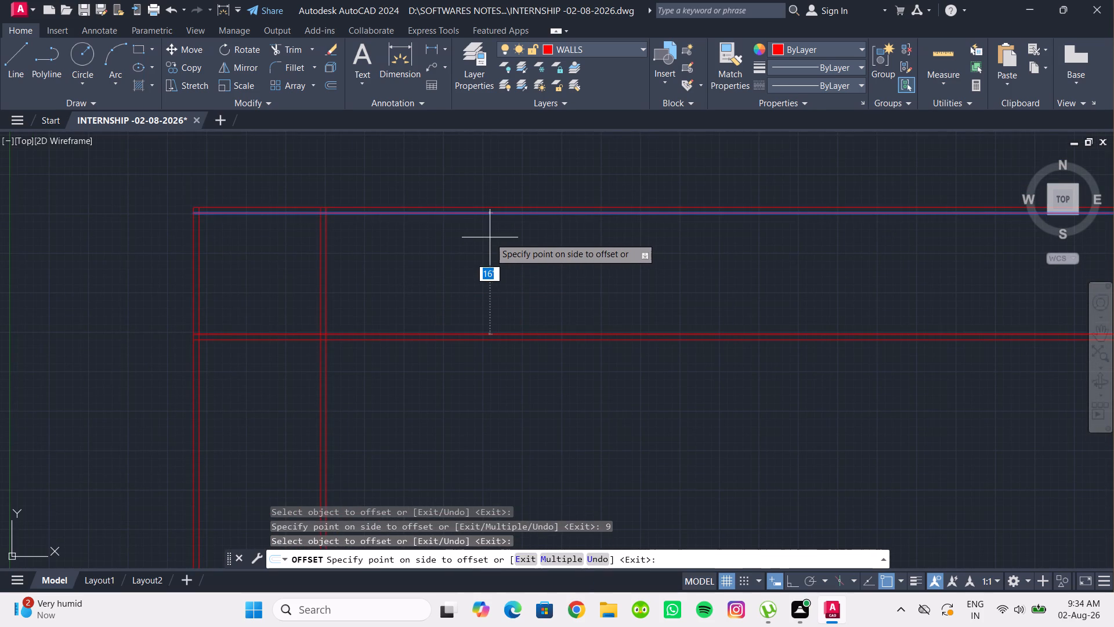
type("11")
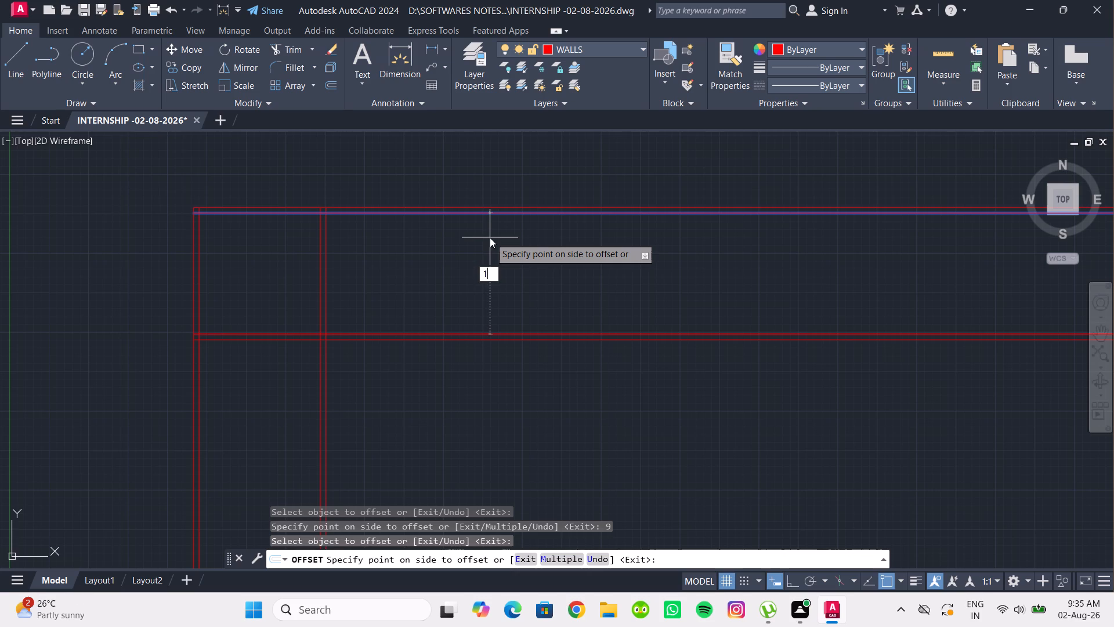
key("apostrophe")
key("Return")
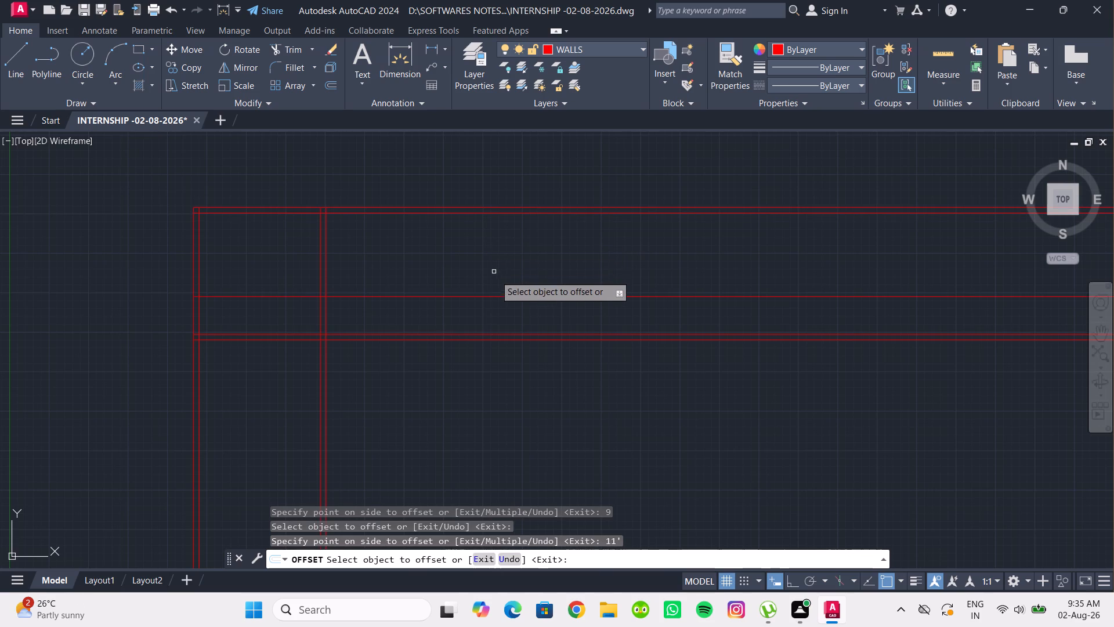
left_click(500, 298)
key("9")
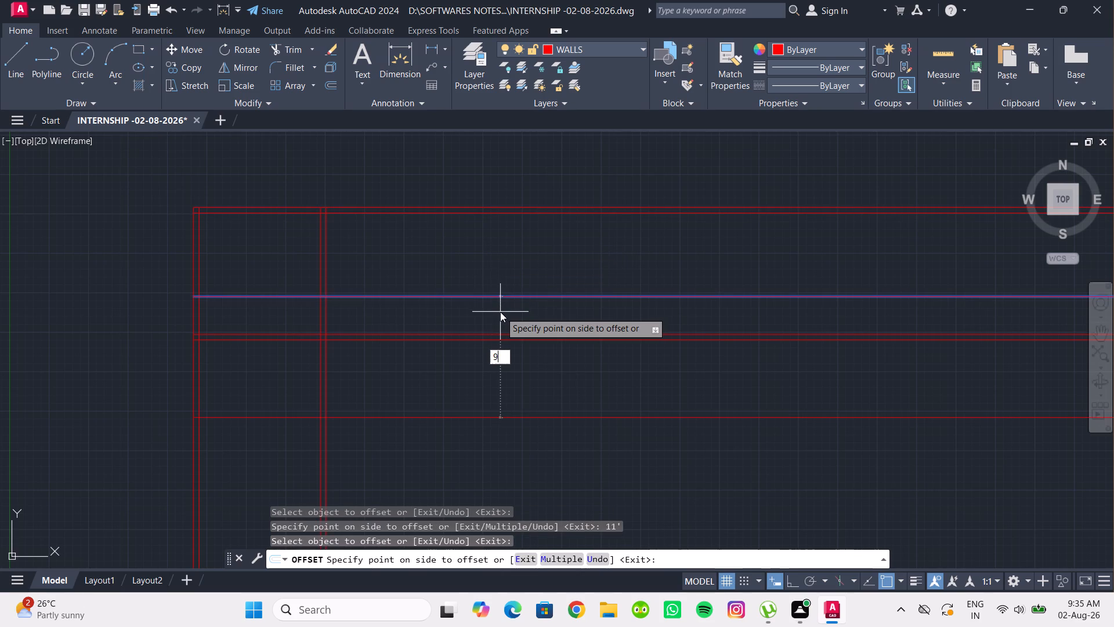
key("Return")
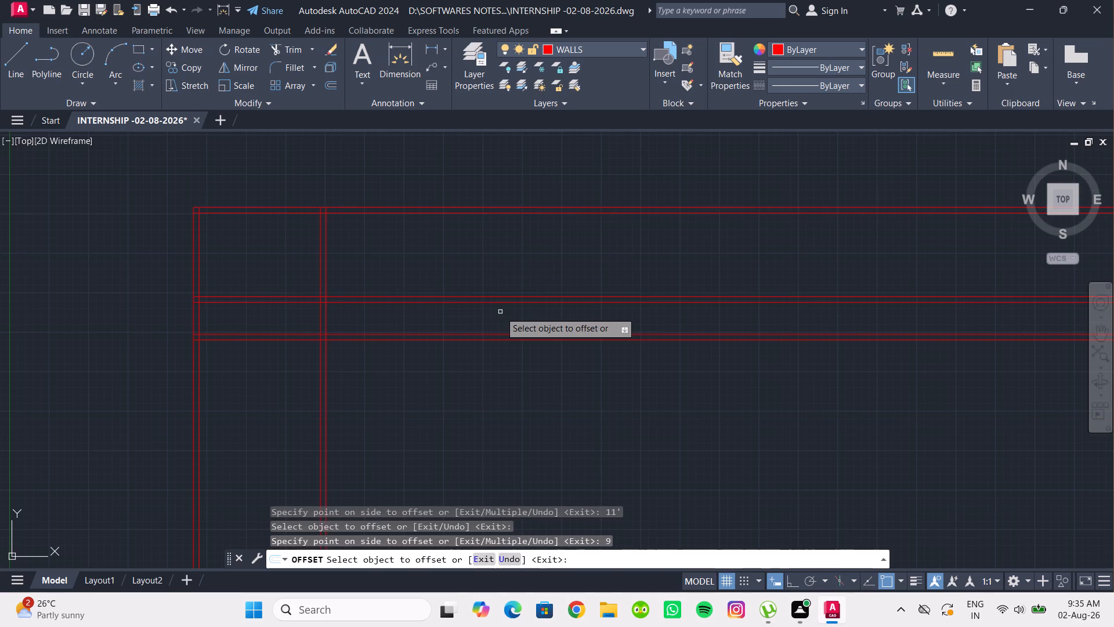
Trim the lower horizontal inner wall's lines extending to the right of the vertical inner wall.
scroll(500, 312, "down", 1)
middle_click_drag(500, 312, 526, 327)
key("Escape")
key("Escape")
type("TR")
key("Return")
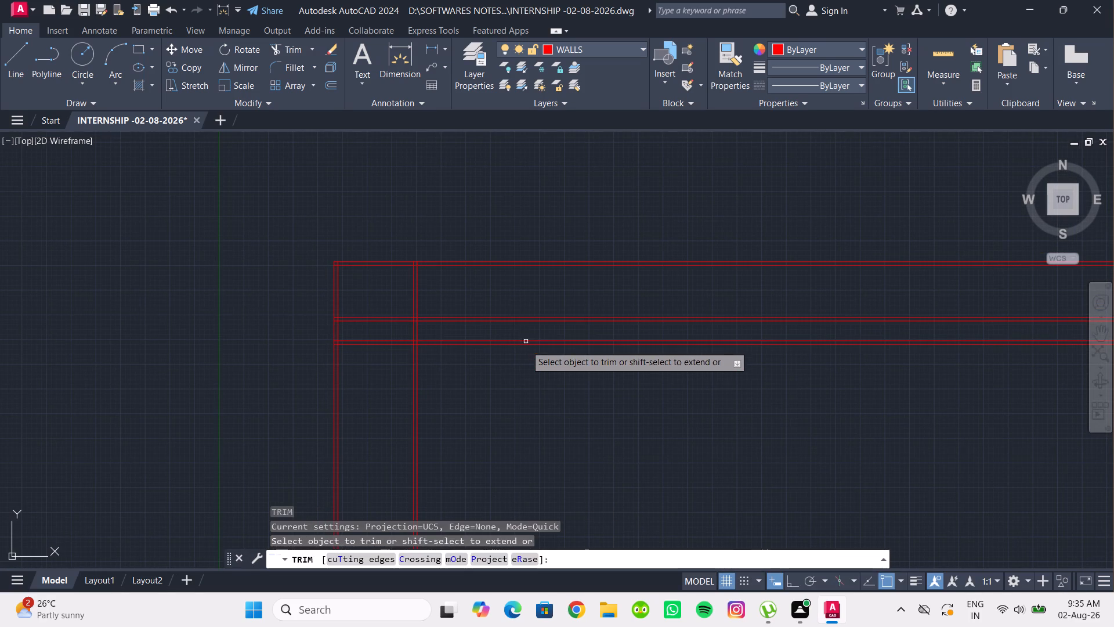
left_click_drag(527, 351, 516, 330)
scroll(516, 330, "up", 1)
middle_click_drag(516, 330, 519, 352)
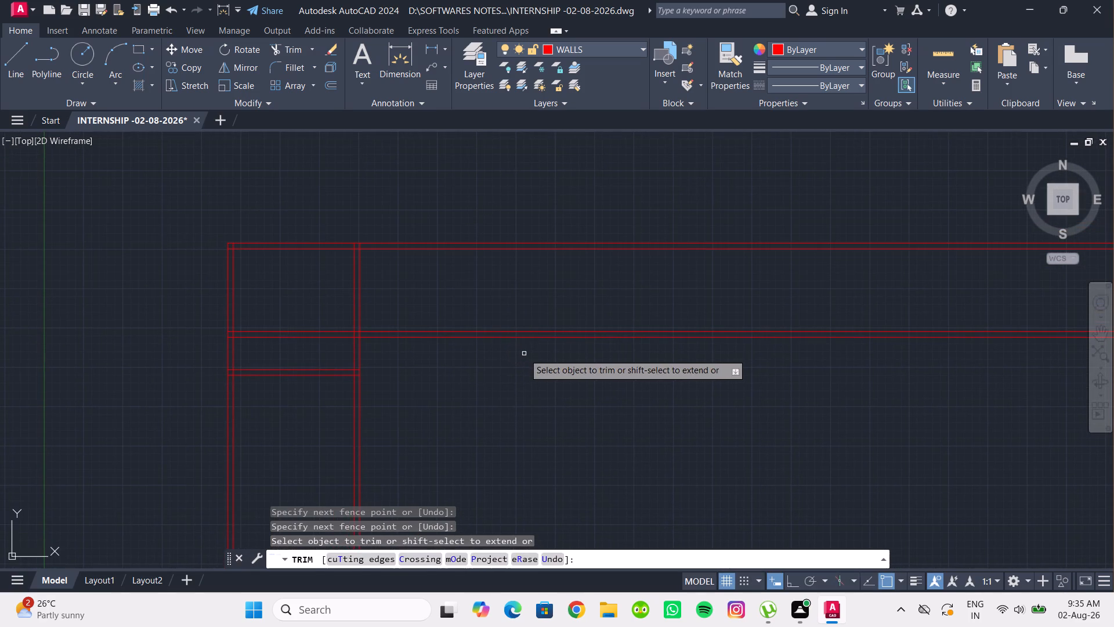
key("Escape")
key("Escape")
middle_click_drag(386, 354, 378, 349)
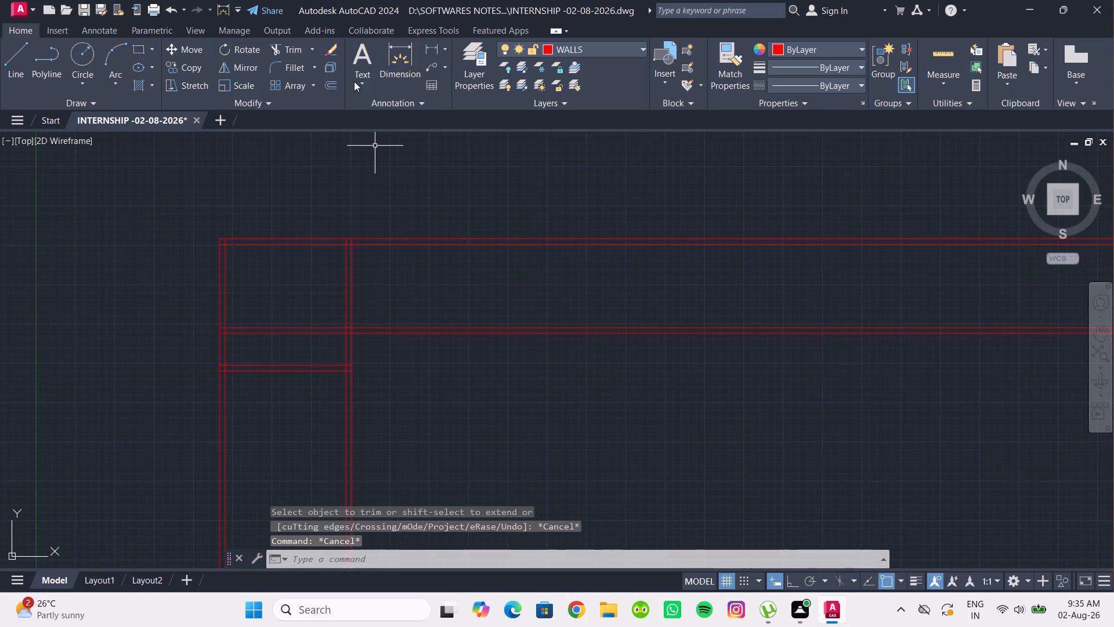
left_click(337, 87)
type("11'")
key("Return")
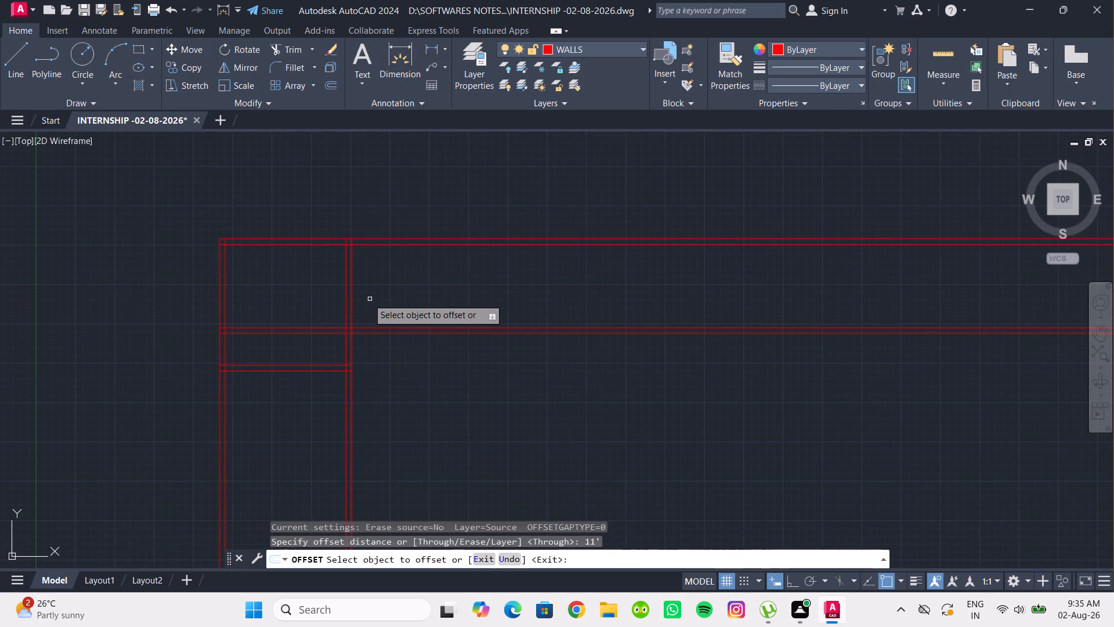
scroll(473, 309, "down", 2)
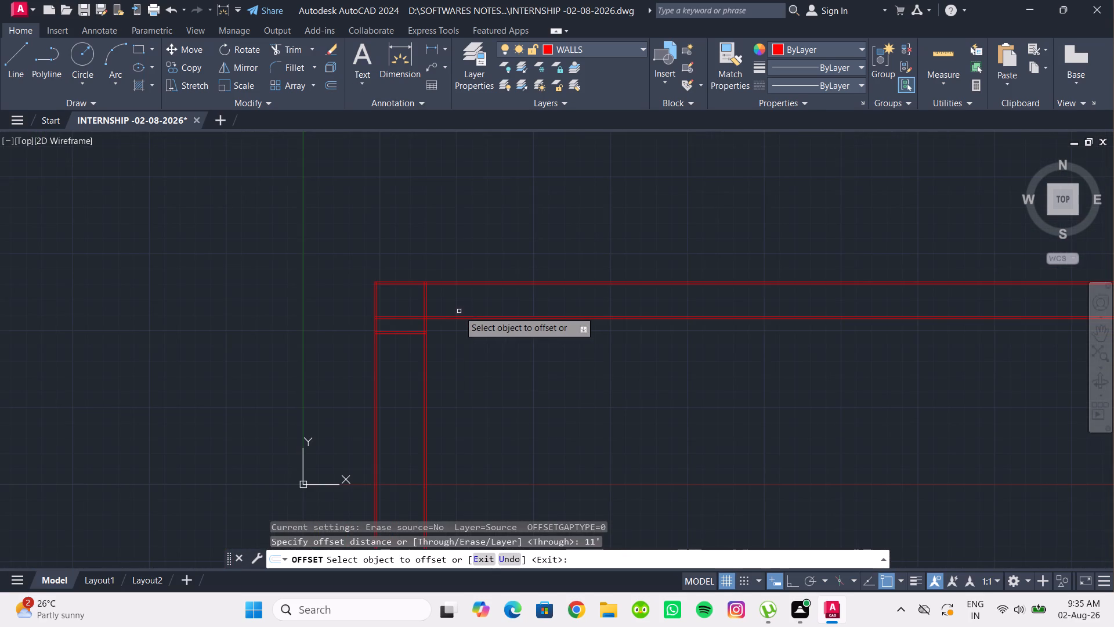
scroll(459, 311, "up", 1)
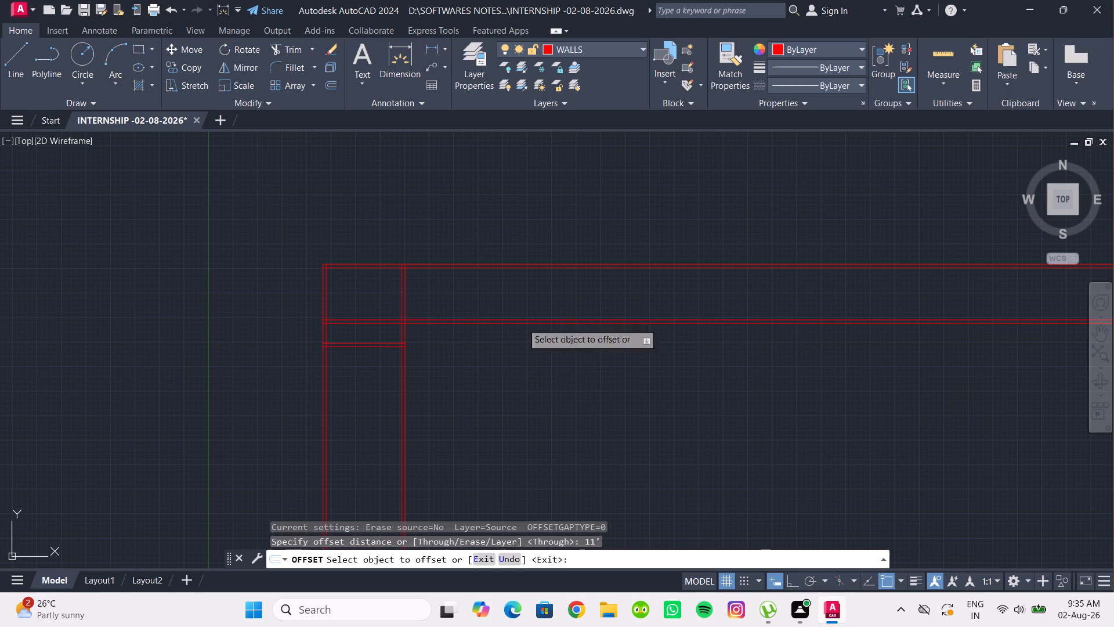
Offset the vertical inner wall's right line 5' to the right, and offset the resulting line 9" further for a second vertical wall.
left_click(338, 85)
type("5'")
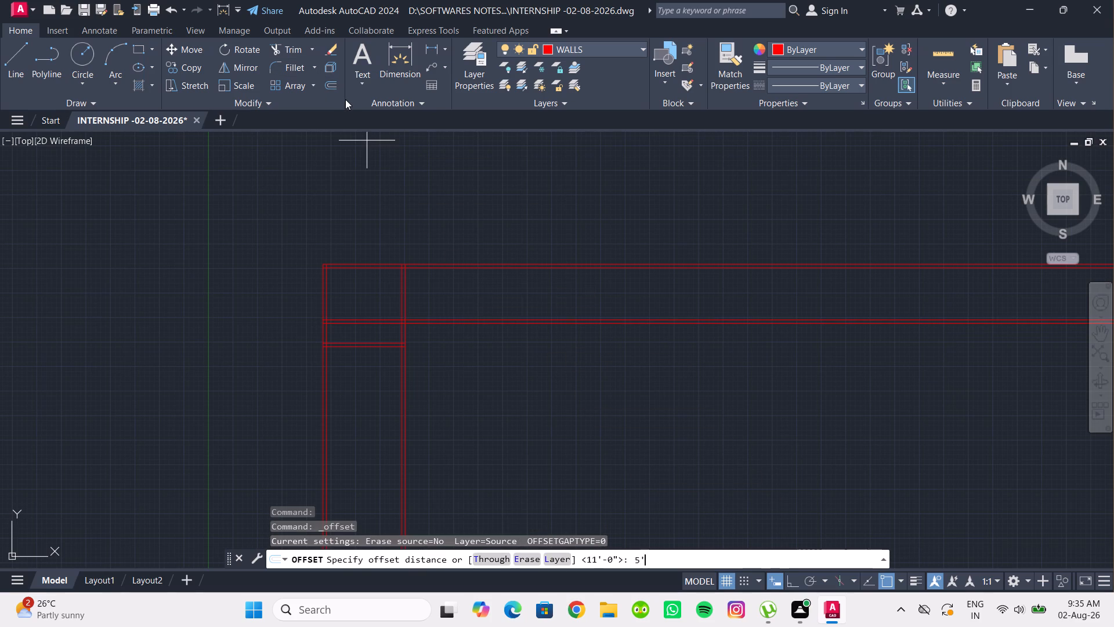
key("Return")
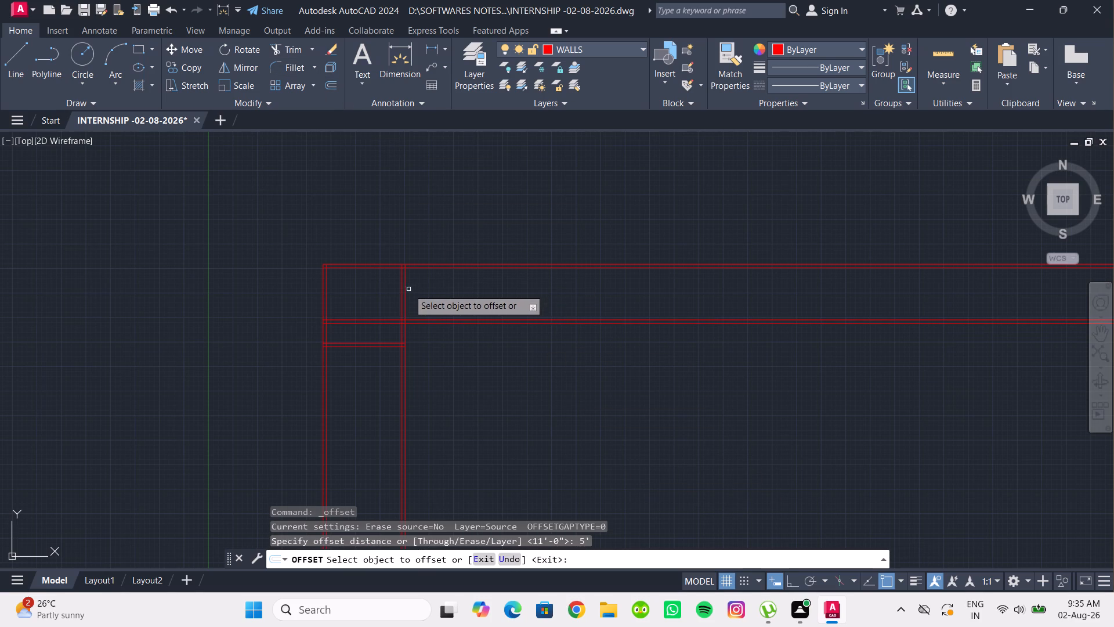
left_click(407, 290)
left_click(426, 293)
left_click(429, 302)
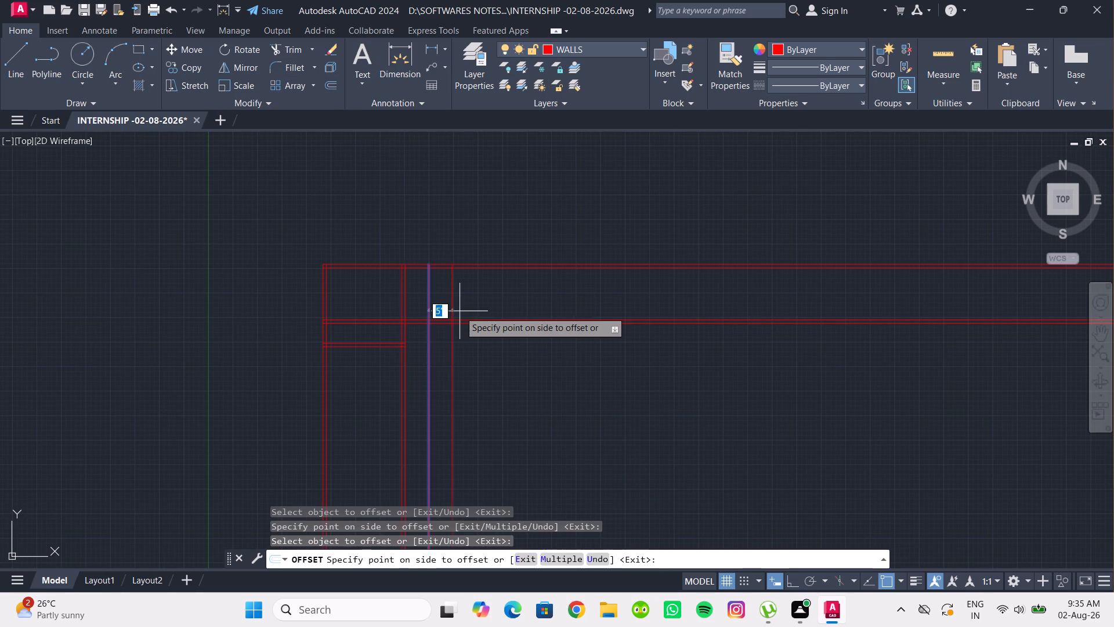
key("9")
key("Return")
Offset the second vertical wall's right line 11' to the right, and offset the resulting line 9" further for the right outer wall.
scroll(464, 311, "up", 2)
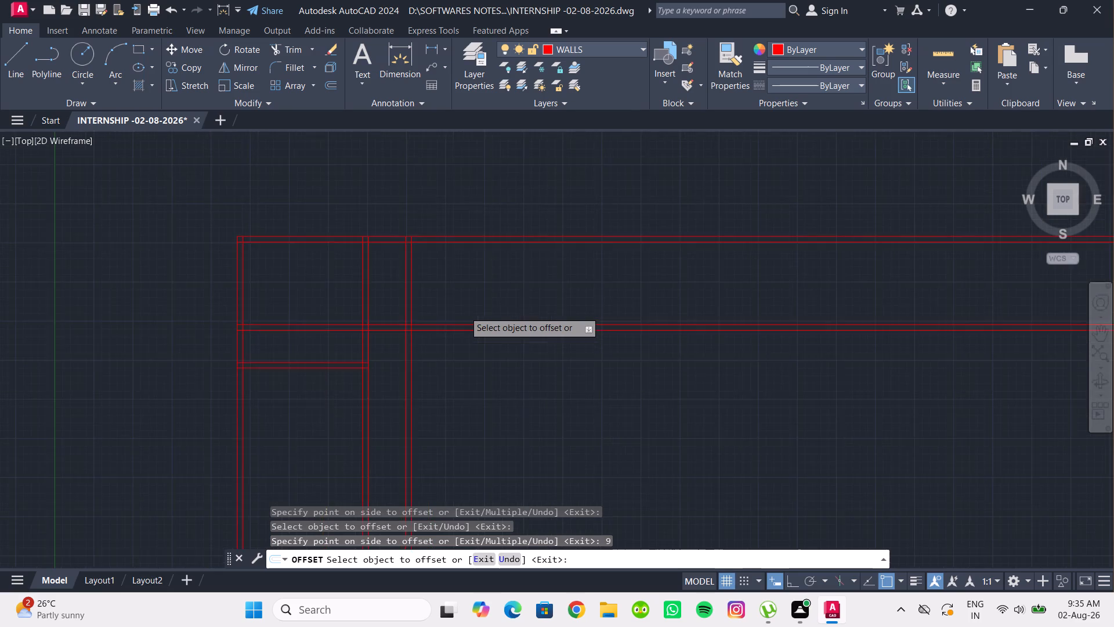
middle_click_drag(464, 311, 504, 355)
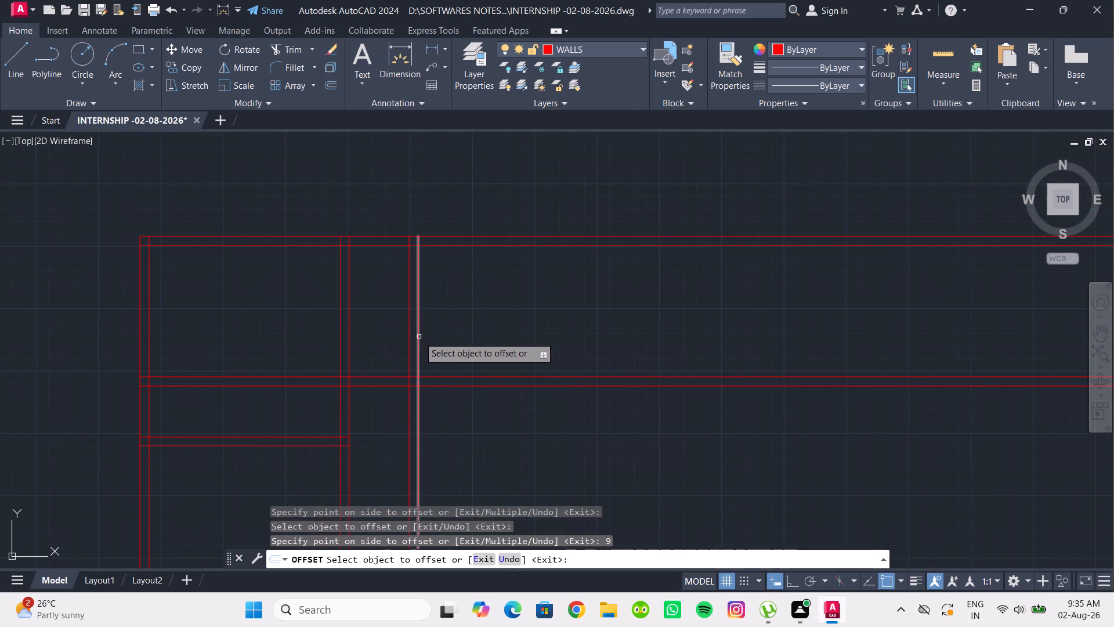
left_click(419, 337)
type("11'")
key("Return")
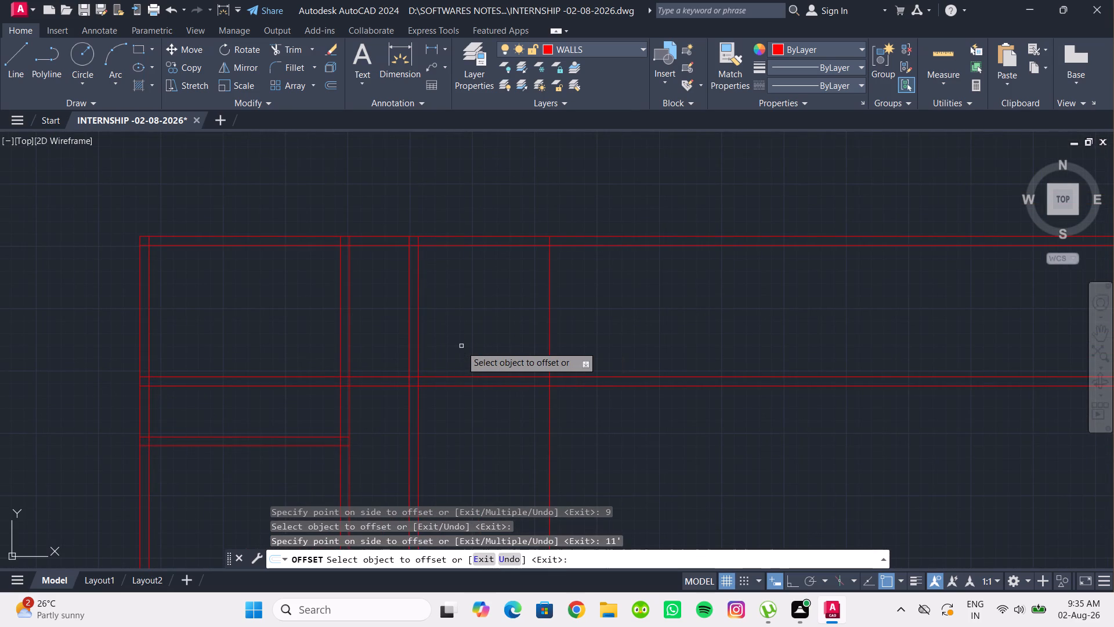
left_click(548, 319)
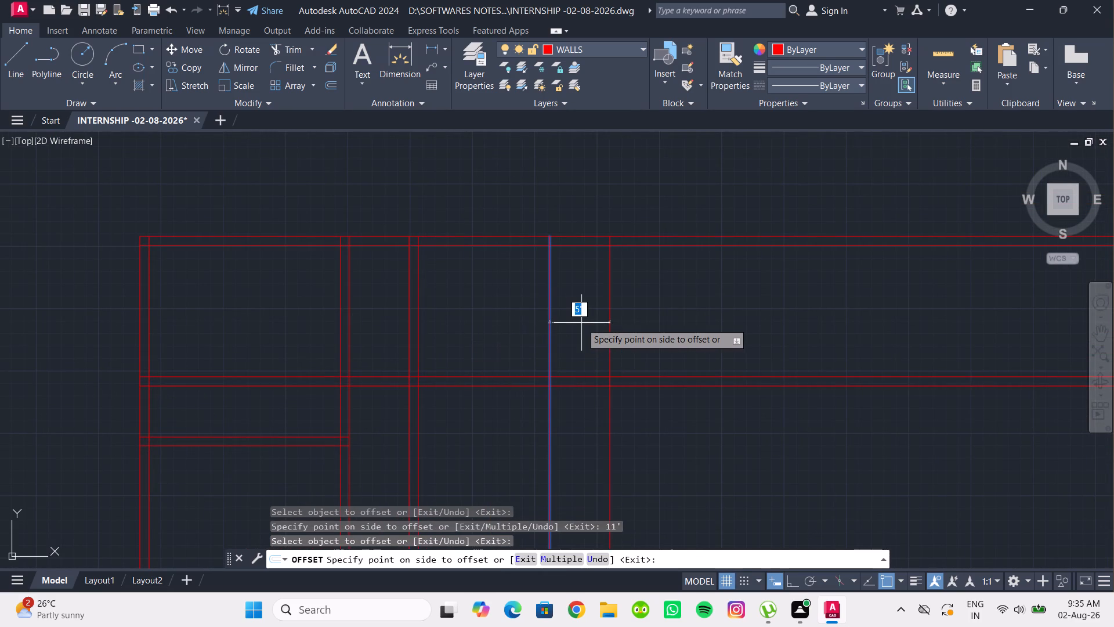
key("9")
key("Return")
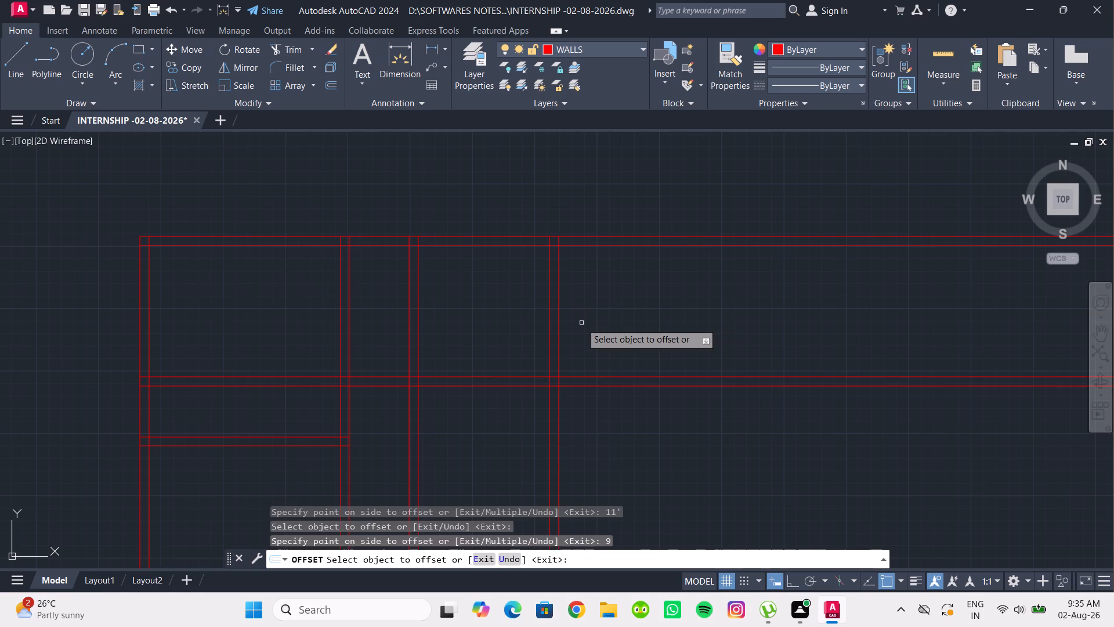
Trim the top wall and upper horizontal inner wall lines extending past the rightmost vertical wall.
scroll(581, 323, "down", 2)
middle_click_drag(581, 323, 581, 304)
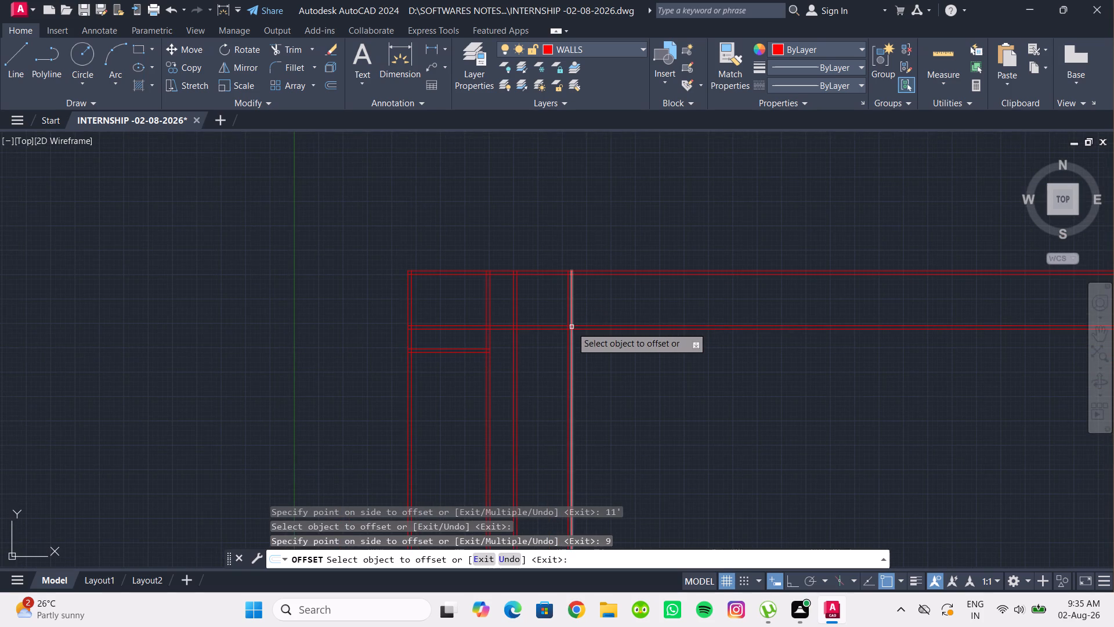
scroll(572, 327, "up", 1)
middle_click_drag(572, 327, 583, 335)
key("Escape")
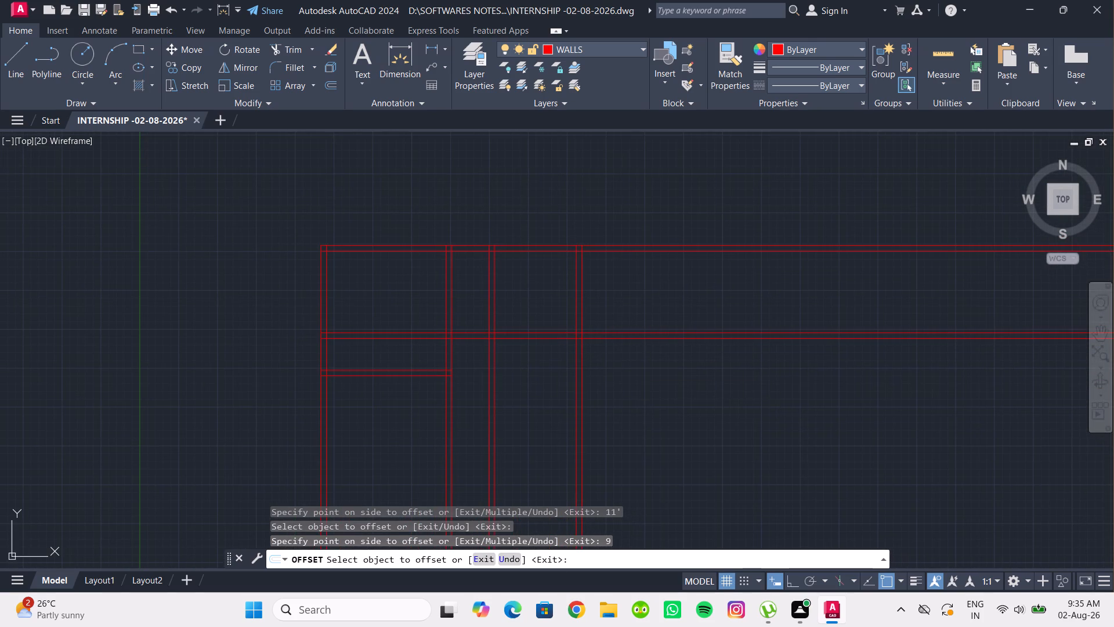
type("TR")
key("Return")
left_click_drag(645, 384, 629, 203)
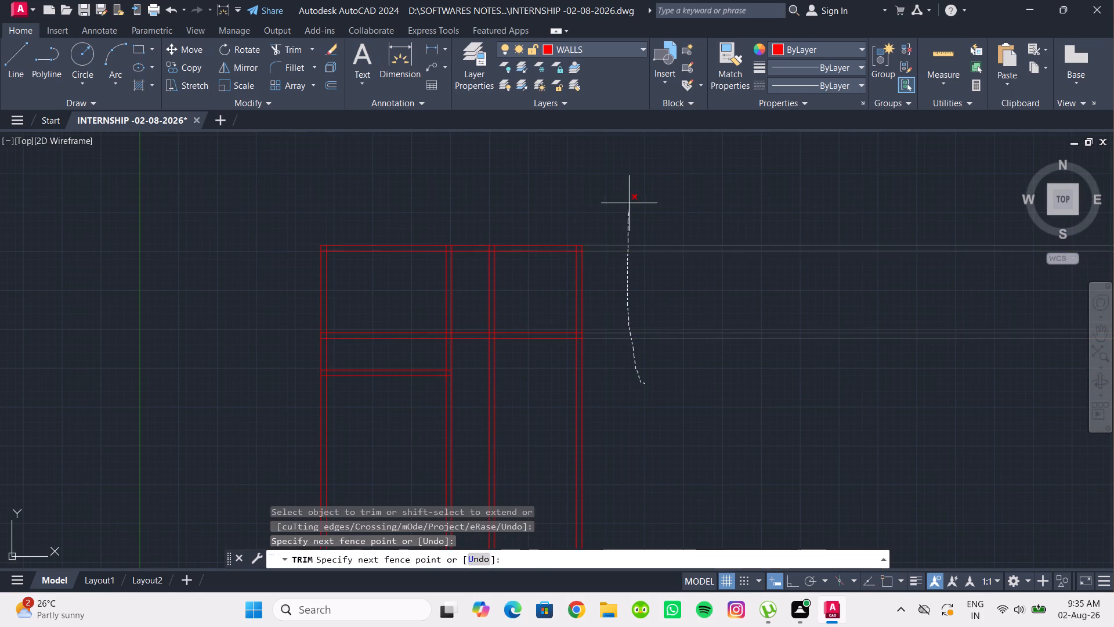
left_click_drag(629, 203, 629, 202)
Trim the upper horizontal inner wall's lines out of the top-left room, including the short stubs inside the left wall.
middle_click_drag(654, 332, 669, 297)
scroll(664, 326, "up", 1)
middle_click_drag(664, 326, 674, 330)
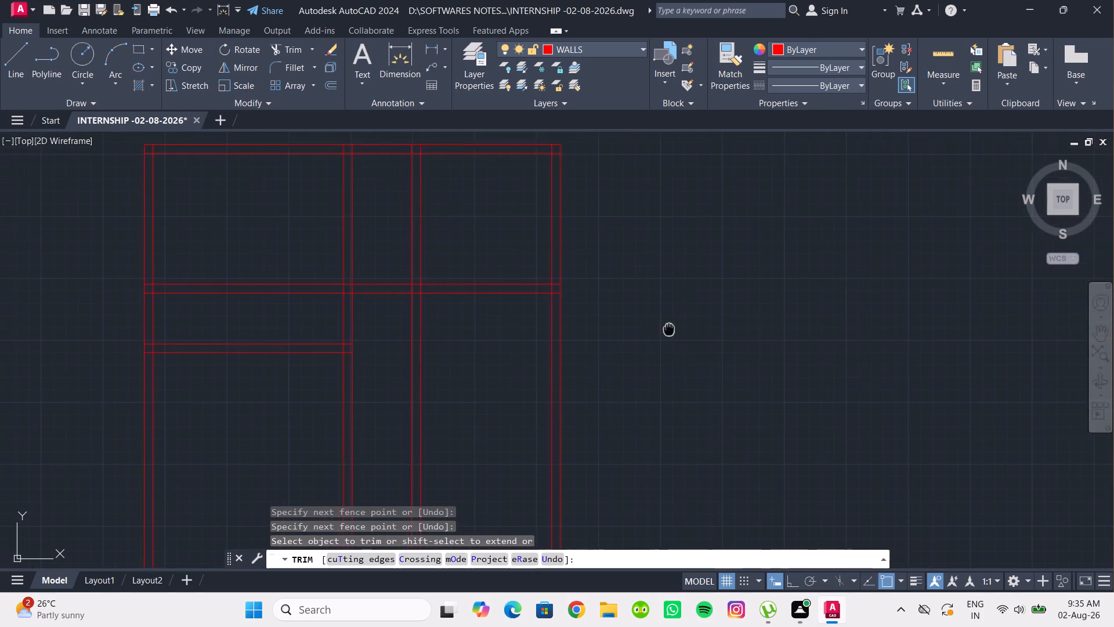
middle_click_drag(674, 330, 682, 335)
middle_click_drag(682, 335, 691, 305)
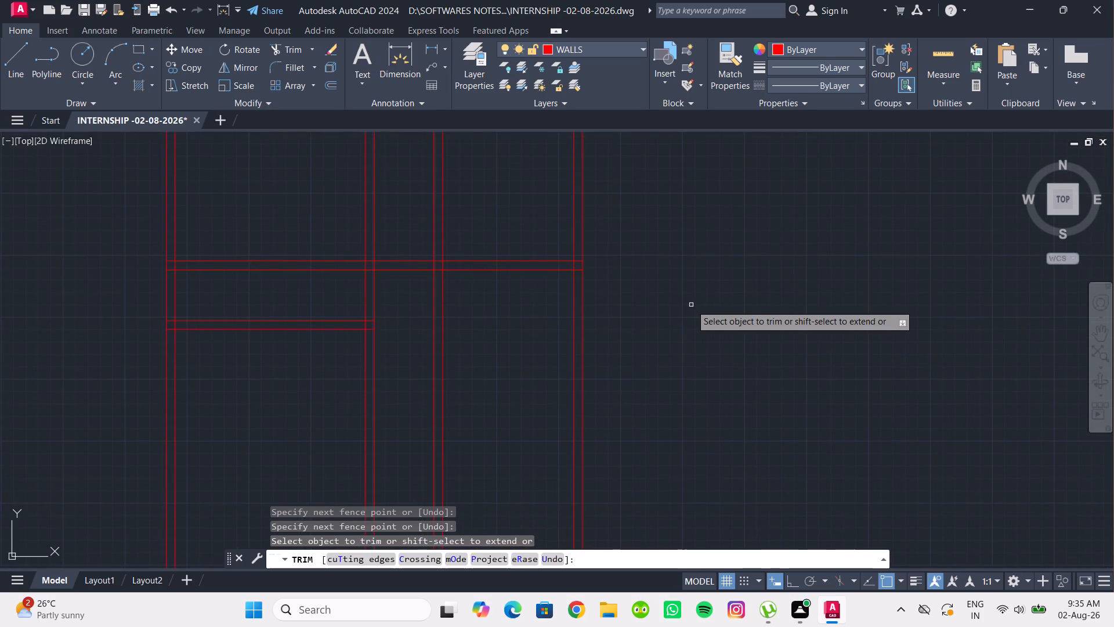
scroll(691, 305, "up", 1)
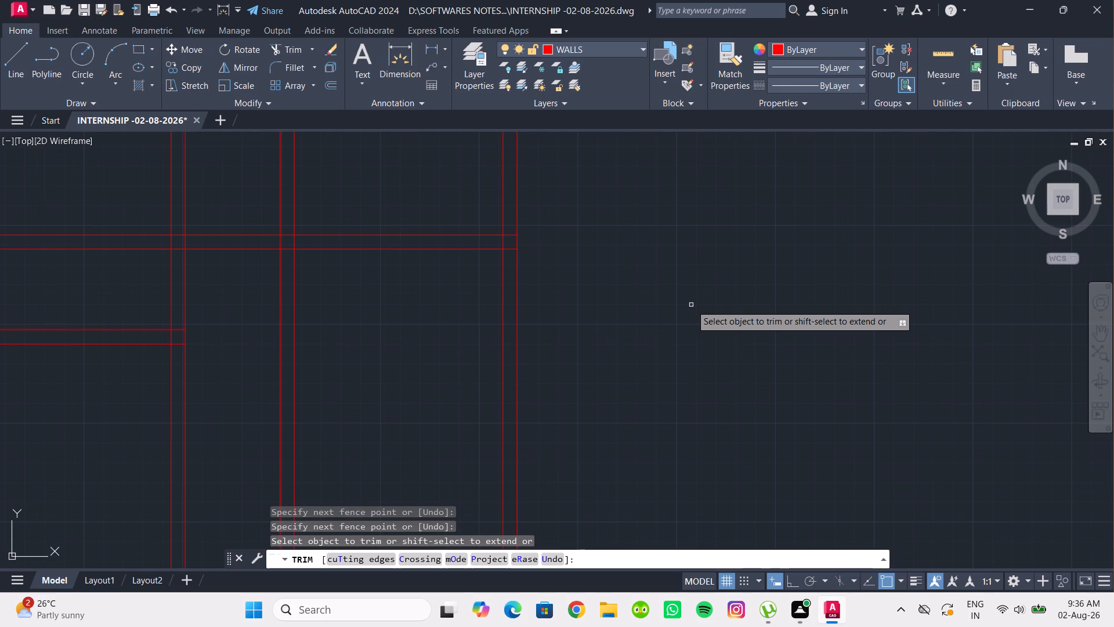
scroll(691, 305, "down", 4)
middle_click_drag(691, 305, 696, 299)
scroll(633, 361, "up", 1)
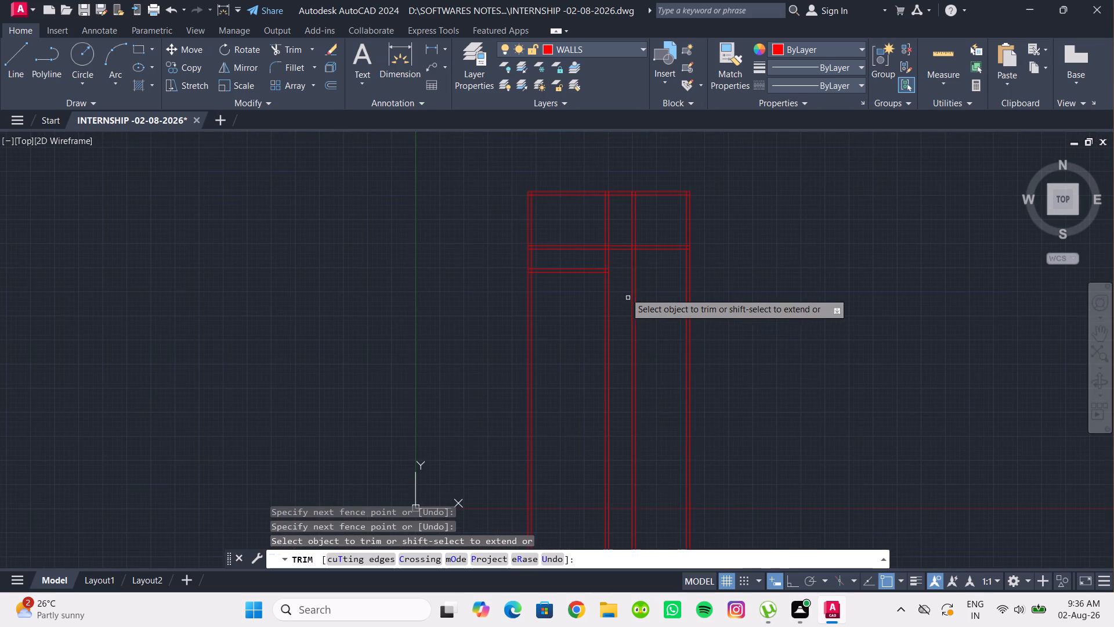
scroll(611, 252, "up", 4)
scroll(611, 254, "down", 2)
middle_click_drag(610, 258, 586, 279)
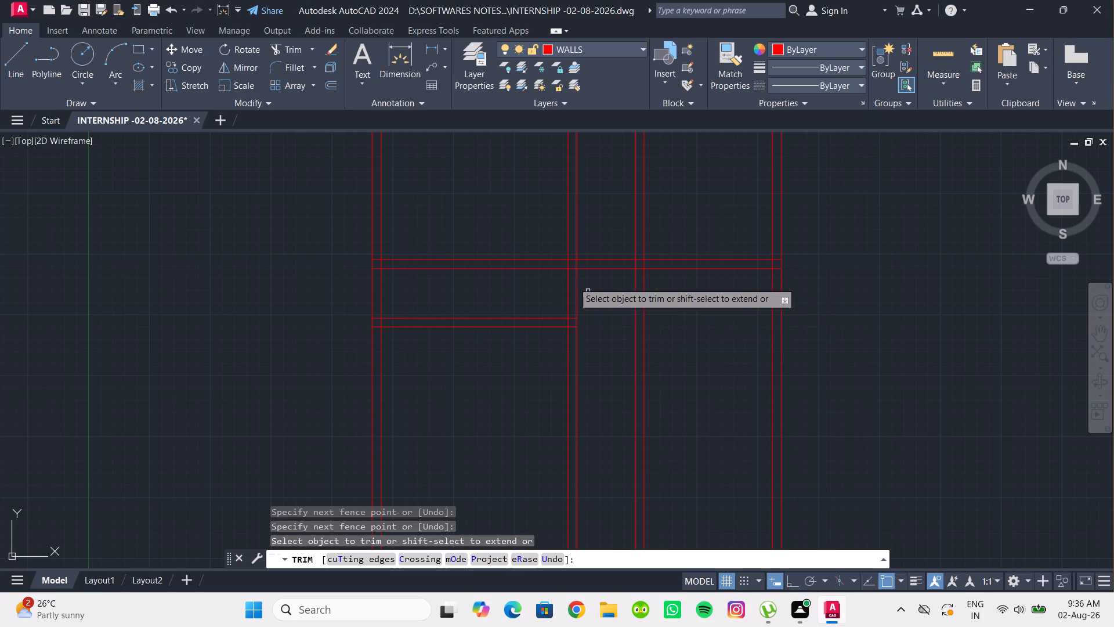
left_click_drag(526, 282, 513, 223)
middle_click_drag(398, 260, 414, 323)
scroll(413, 327, "up", 1)
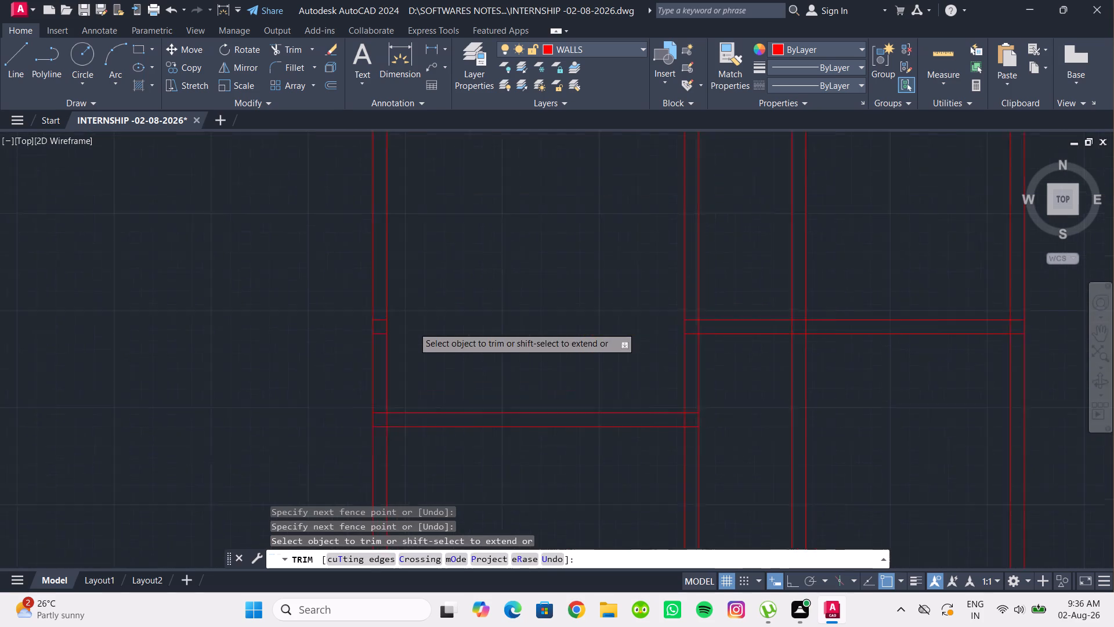
scroll(413, 327, "up", 1)
left_click(354, 337)
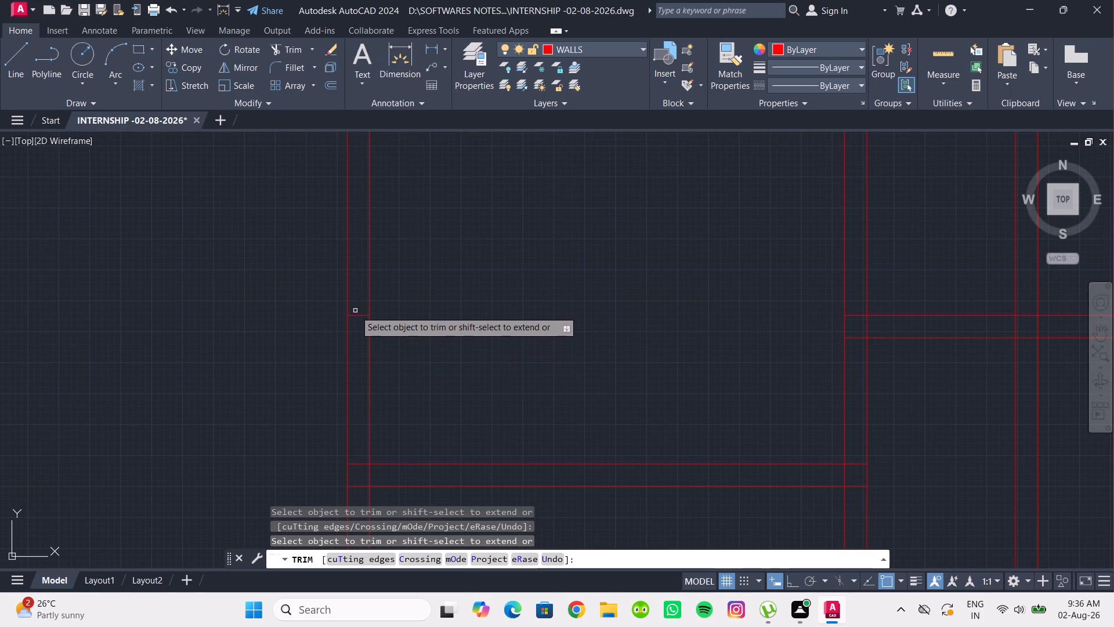
left_click(355, 315)
Trim the left wall's inner line between the two lines of the top-left room's bottom wall to open the junction.
scroll(584, 325, "down", 2)
middle_click_drag(580, 327, 449, 339)
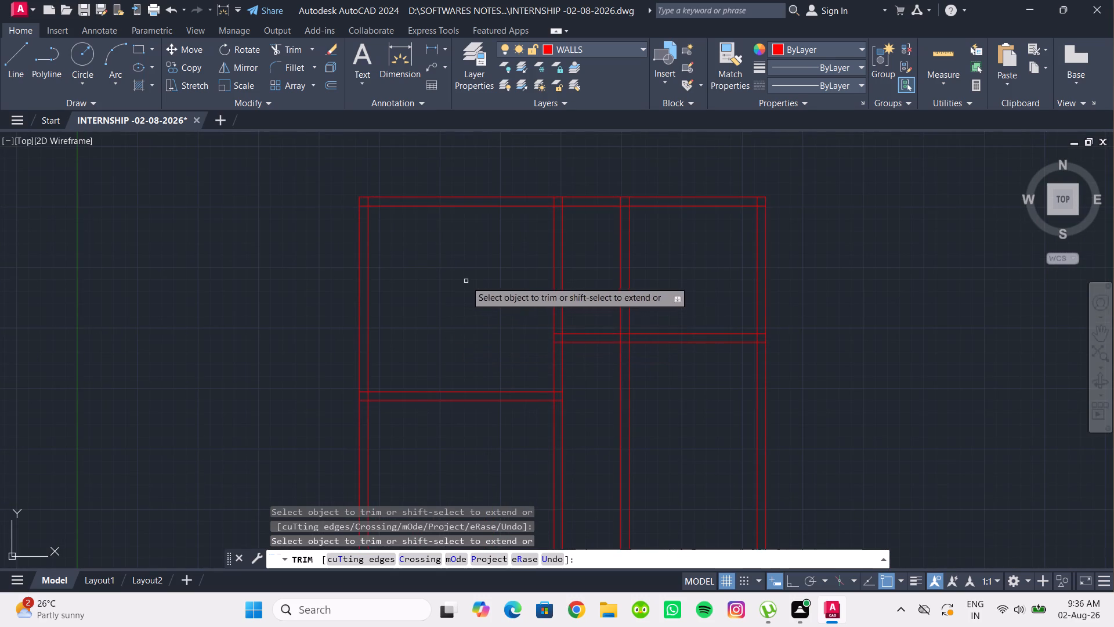
middle_click_drag(482, 313, 465, 282)
scroll(458, 298, "up", 1)
middle_click_drag(458, 298, 465, 271)
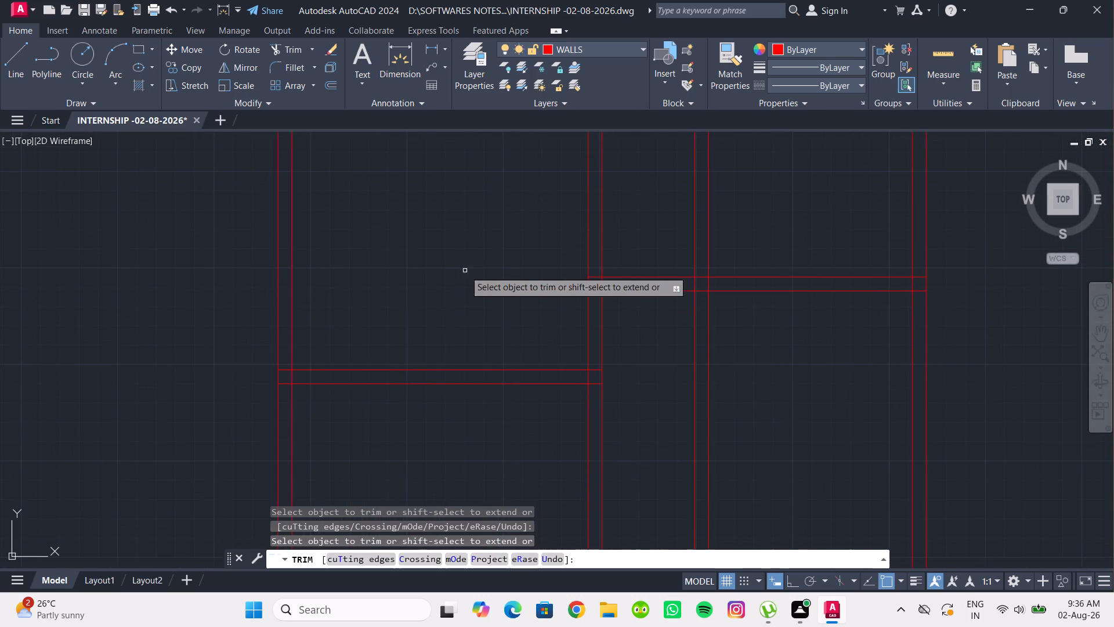
scroll(469, 305, "down", 1)
middle_click_drag(469, 305, 471, 282)
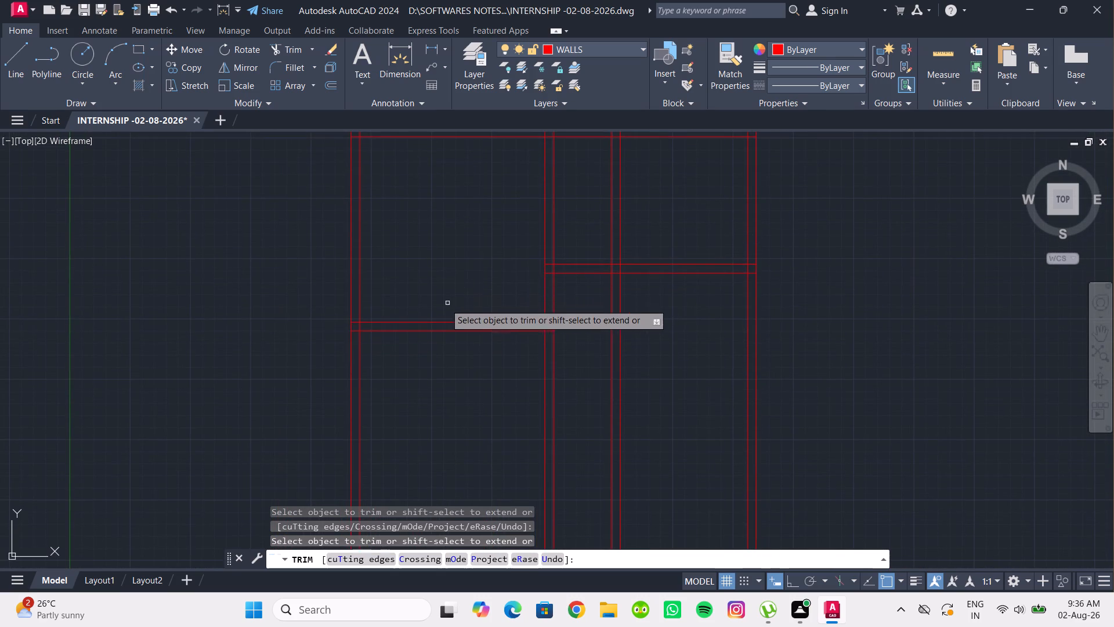
scroll(390, 307, "up", 1)
left_click(341, 337)
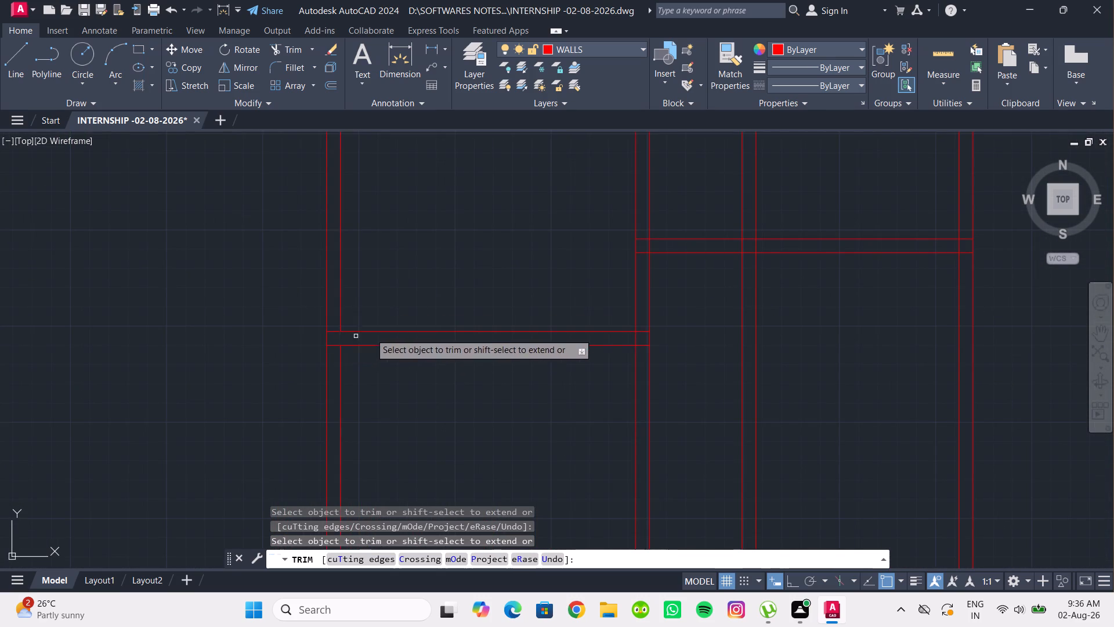
Trim both lines of the partition wall between the upper-right rooms where they extend below those rooms' bottom wall.
scroll(454, 298, "down", 2)
middle_click_drag(454, 298, 441, 290)
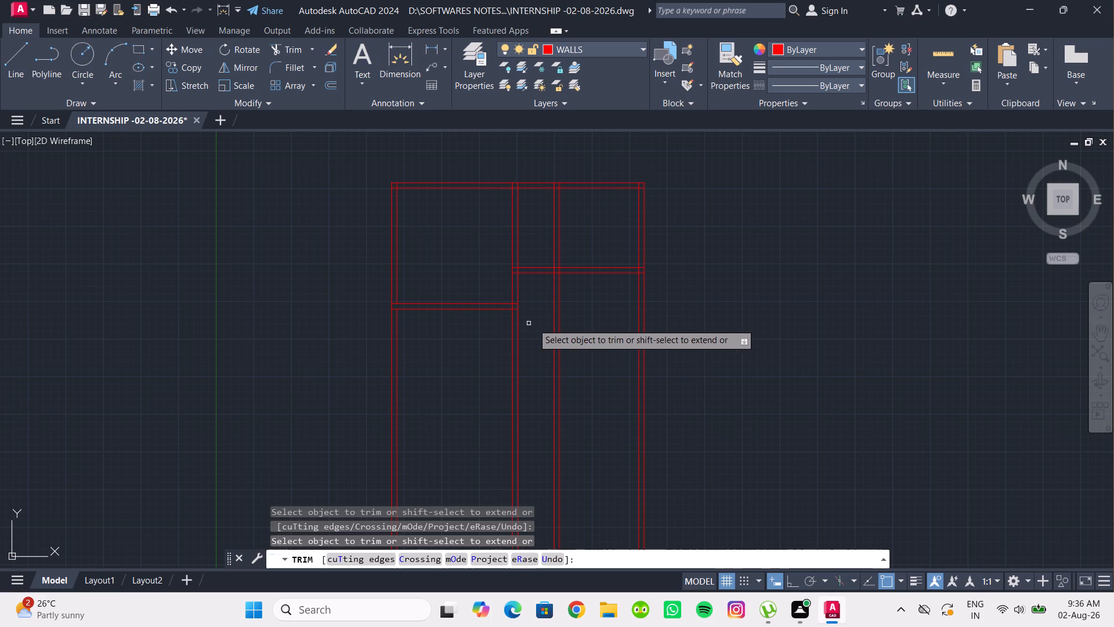
left_click_drag(543, 321, 566, 321)
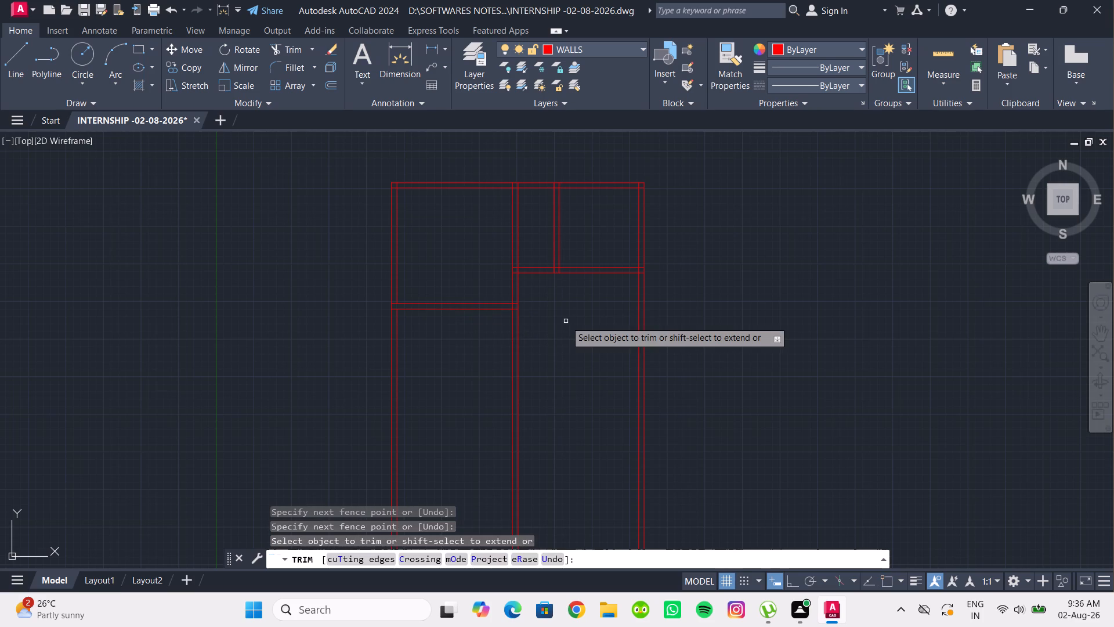
Trim the second vertical wall's right line between the two lines of the upper-right rooms' bottom wall to open the junction.
scroll(561, 320, "up", 1)
middle_click_drag(561, 320, 532, 373)
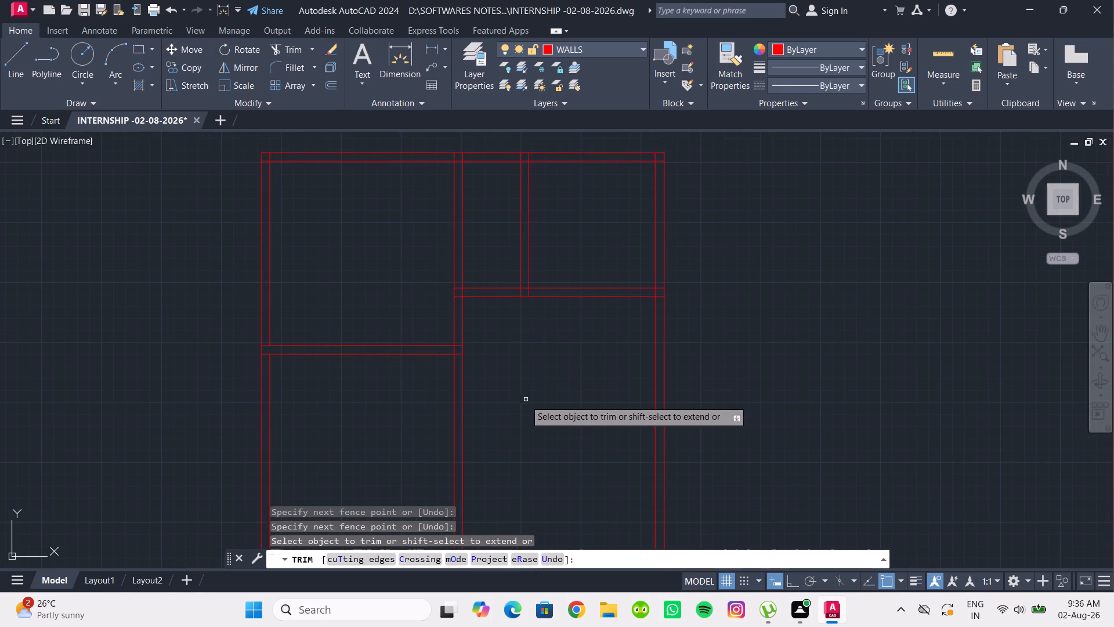
middle_click_drag(519, 407, 509, 407)
scroll(495, 358, "up", 1)
middle_click_drag(495, 358, 491, 374)
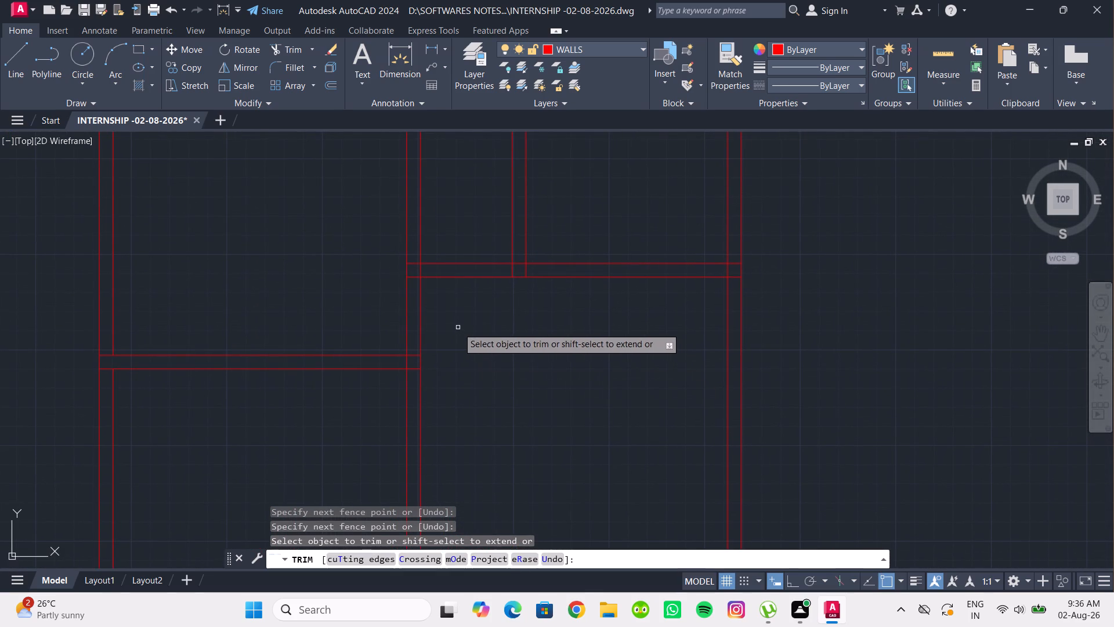
left_click(420, 271)
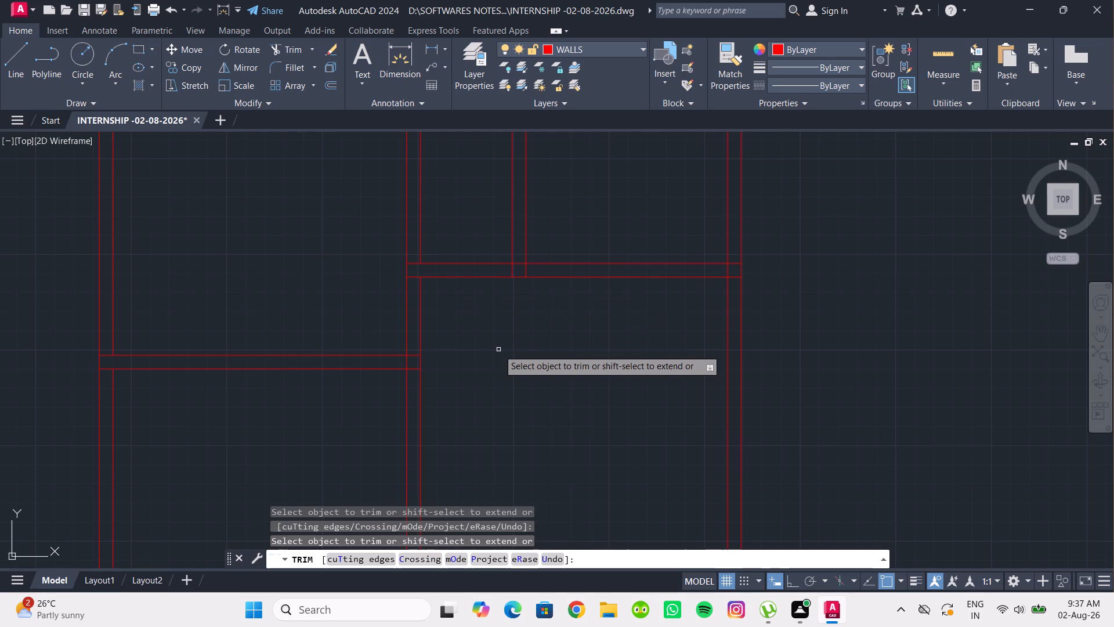
Offset the second vertical wall's lower right line 9'6" to the right, and offset the resulting line 9" further for a new wall.
left_click(334, 90)
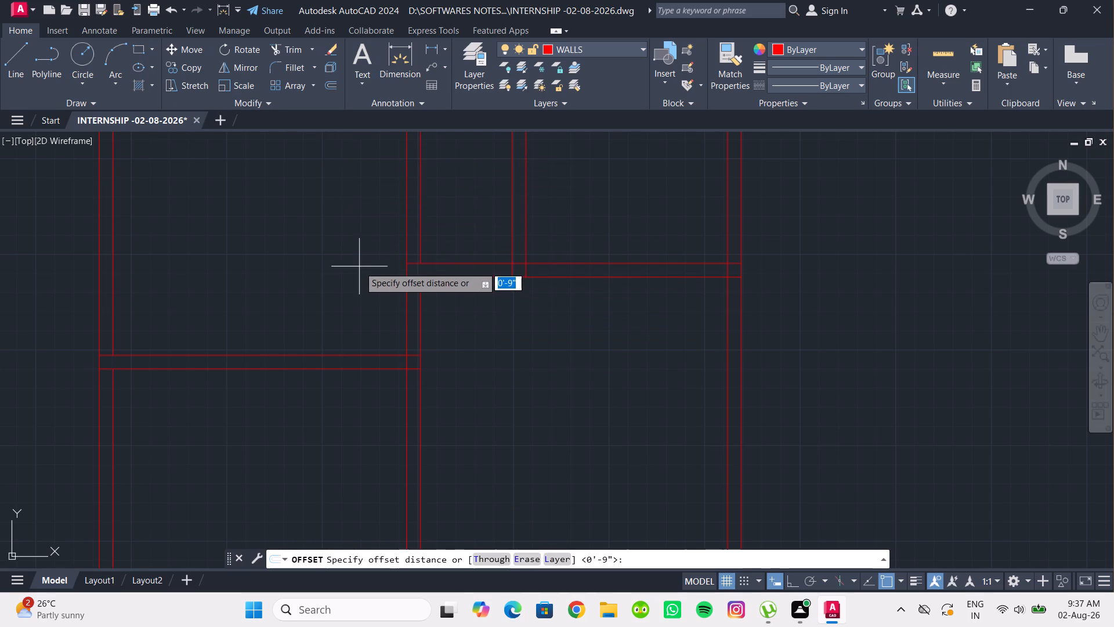
scroll(513, 399, "down", 2)
middle_click_drag(513, 399, 487, 386)
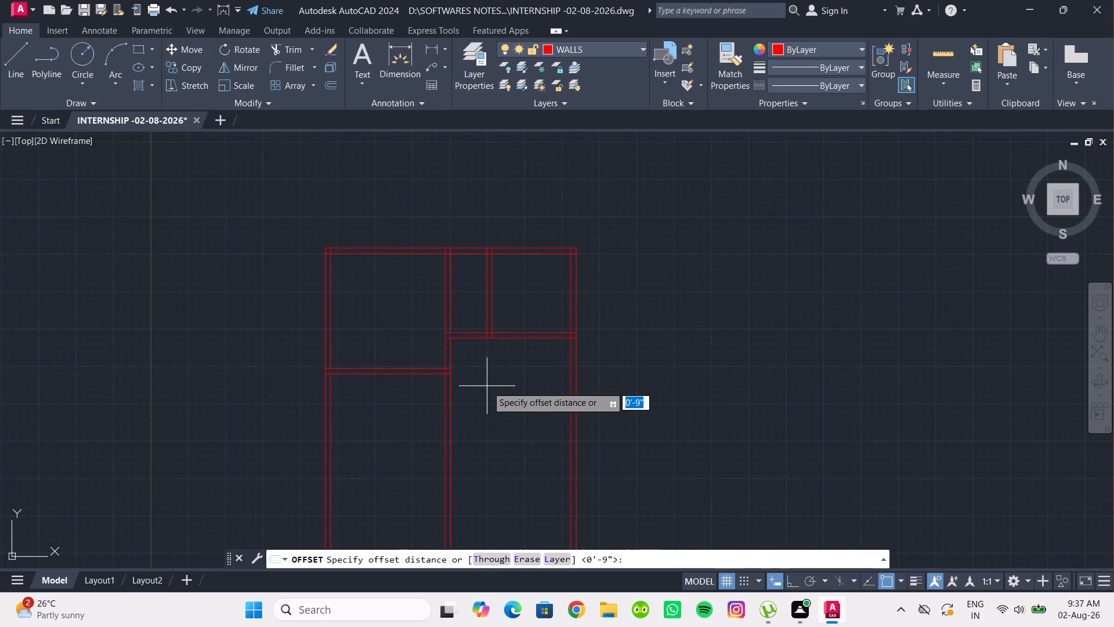
scroll(487, 386, "up", 1)
middle_click_drag(487, 386, 469, 369)
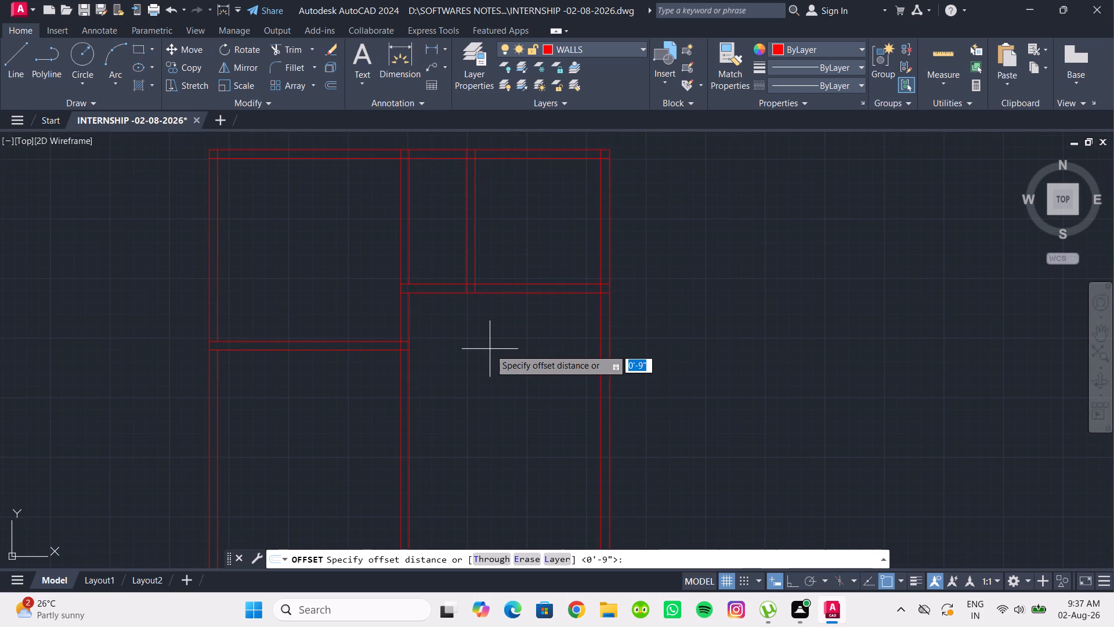
type("9'6\"")
key("Return")
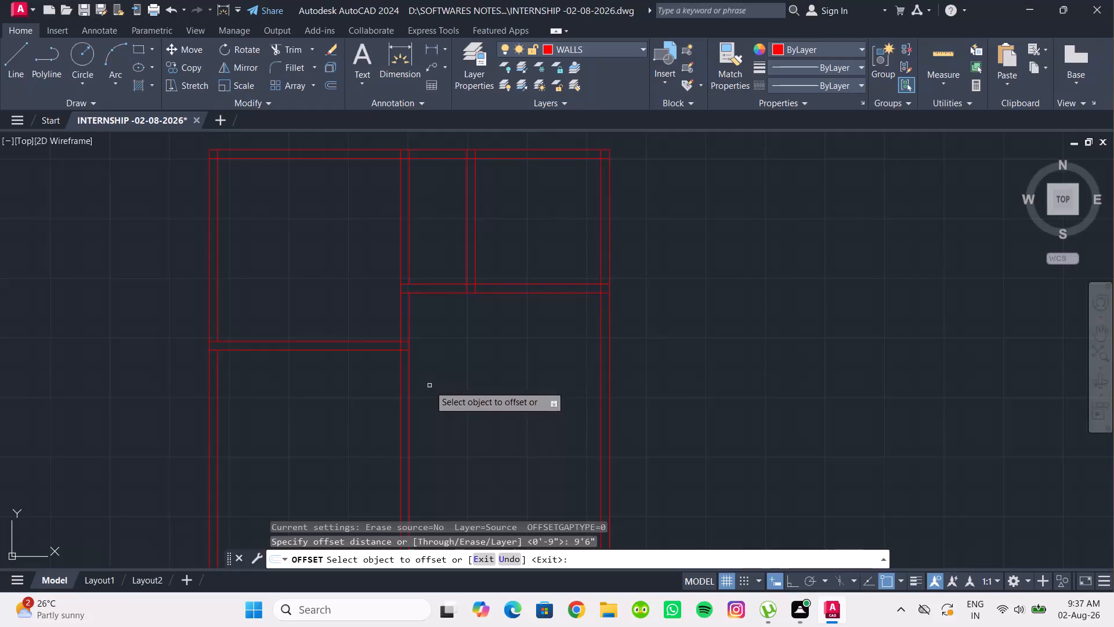
left_click(408, 398)
left_click(486, 395)
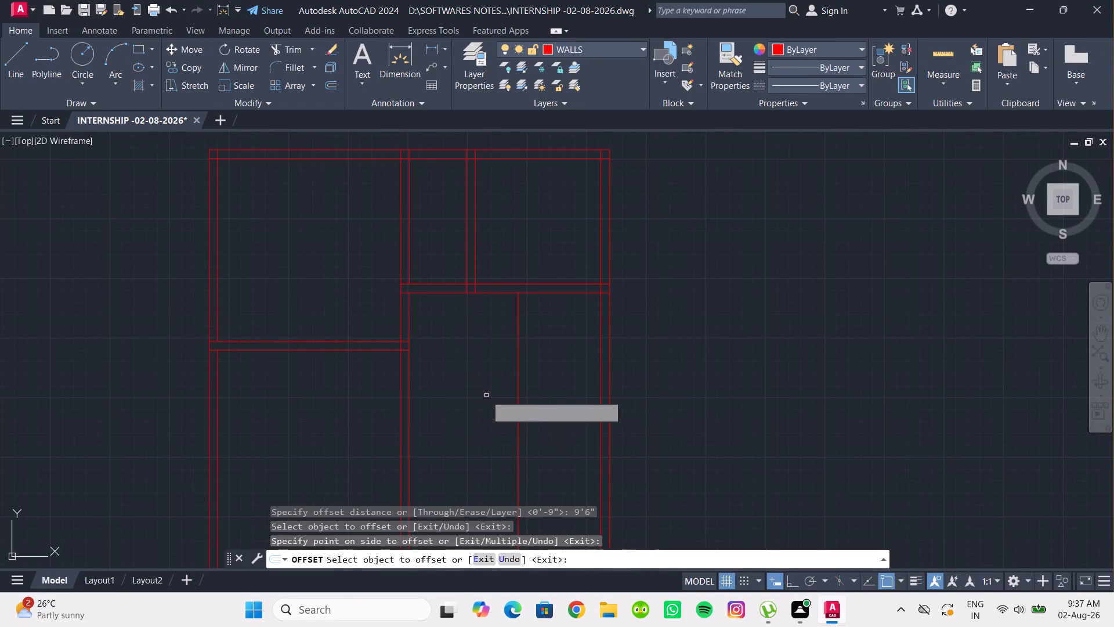
left_click(516, 414)
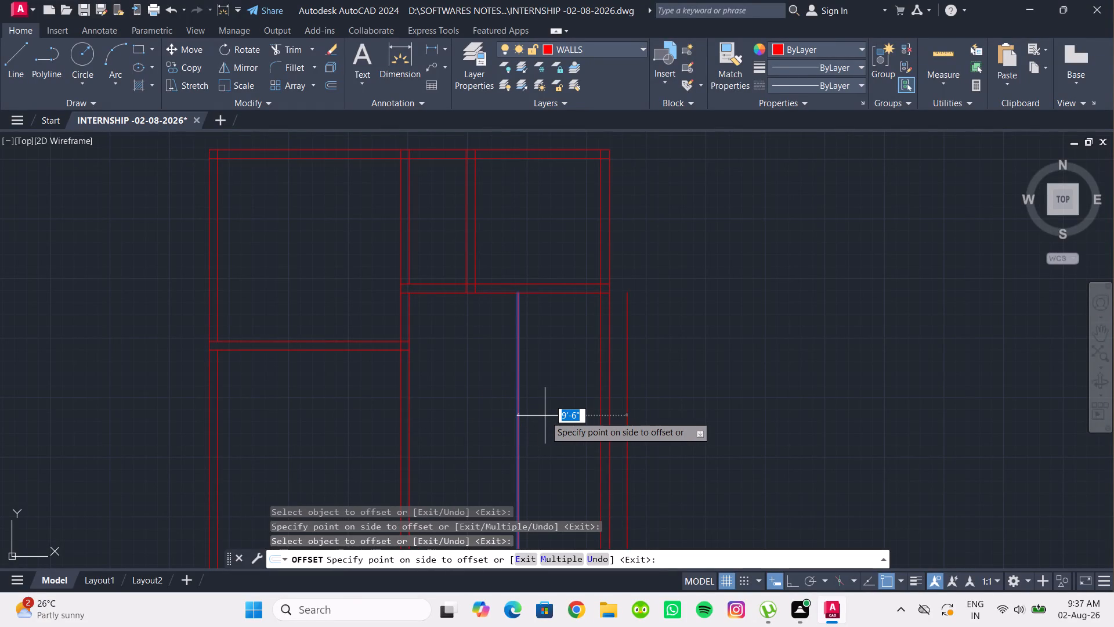
key("9")
key("Return")
Measure the clear width between the new vertical wall and the right outer wall using a temporary linear dimension.
scroll(545, 416, "up", 1)
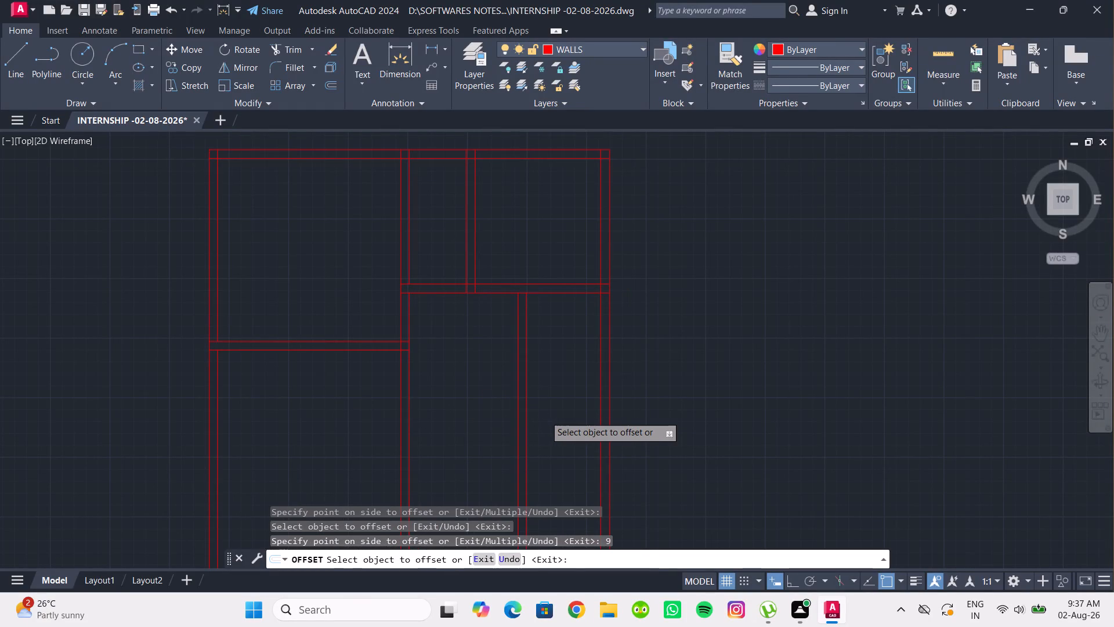
scroll(545, 416, "down", 1)
middle_click_drag(545, 416, 539, 412)
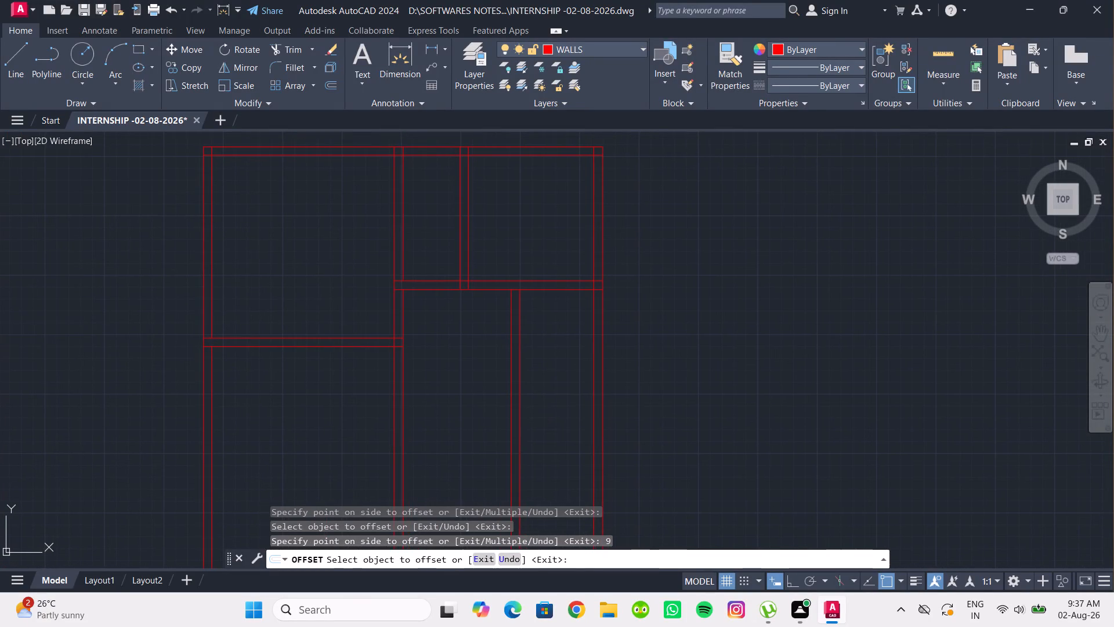
left_click(437, 46)
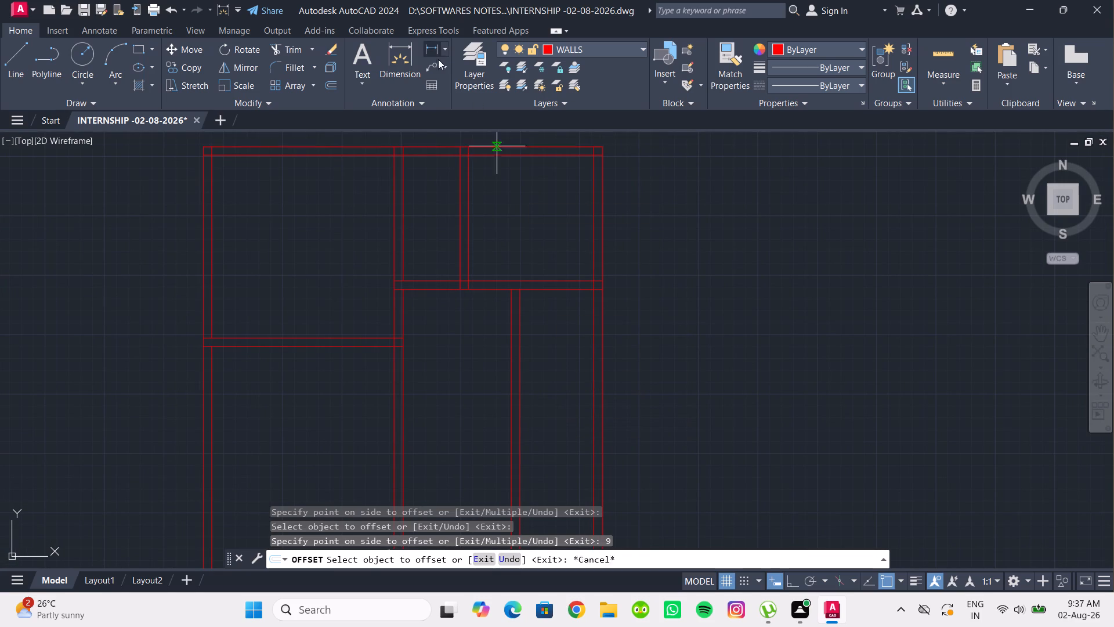
left_click(524, 345)
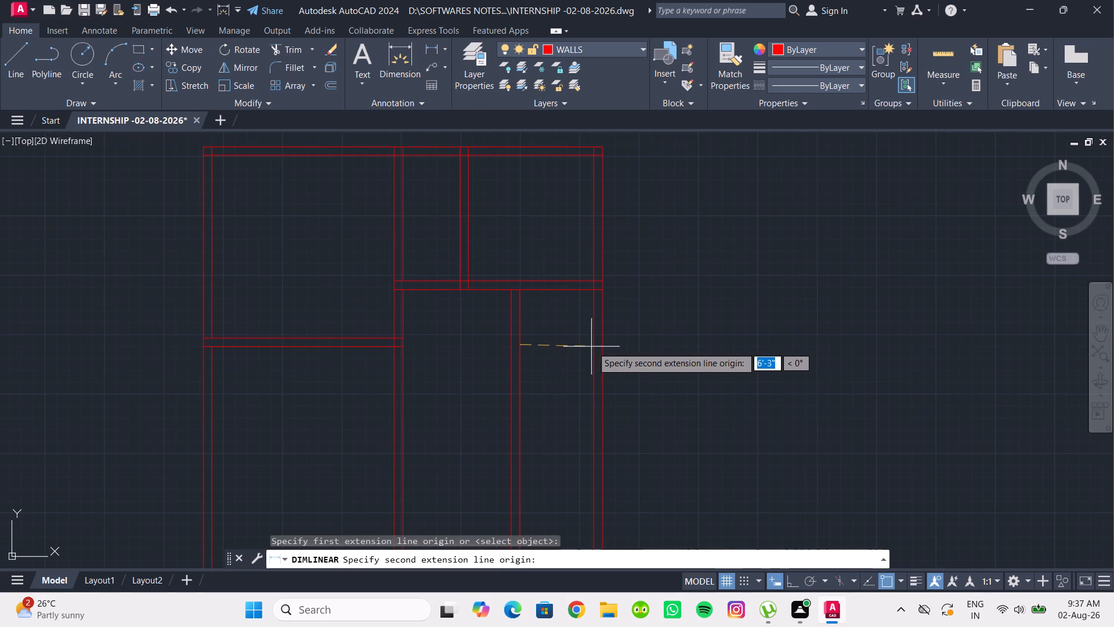
left_click(592, 347)
scroll(565, 354, "up", 1)
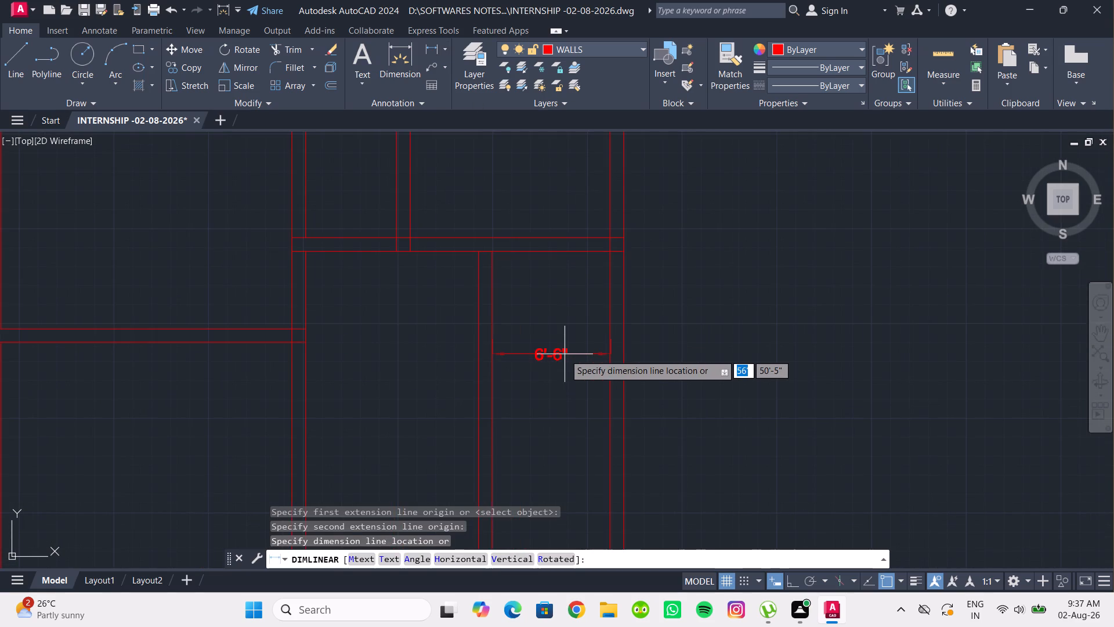
key("Escape")
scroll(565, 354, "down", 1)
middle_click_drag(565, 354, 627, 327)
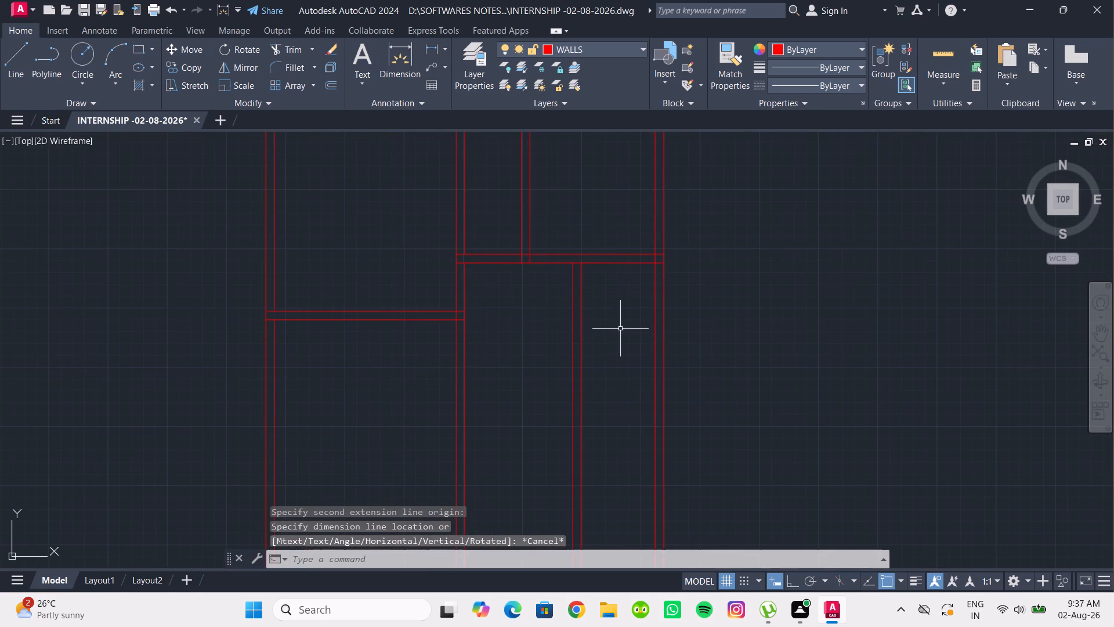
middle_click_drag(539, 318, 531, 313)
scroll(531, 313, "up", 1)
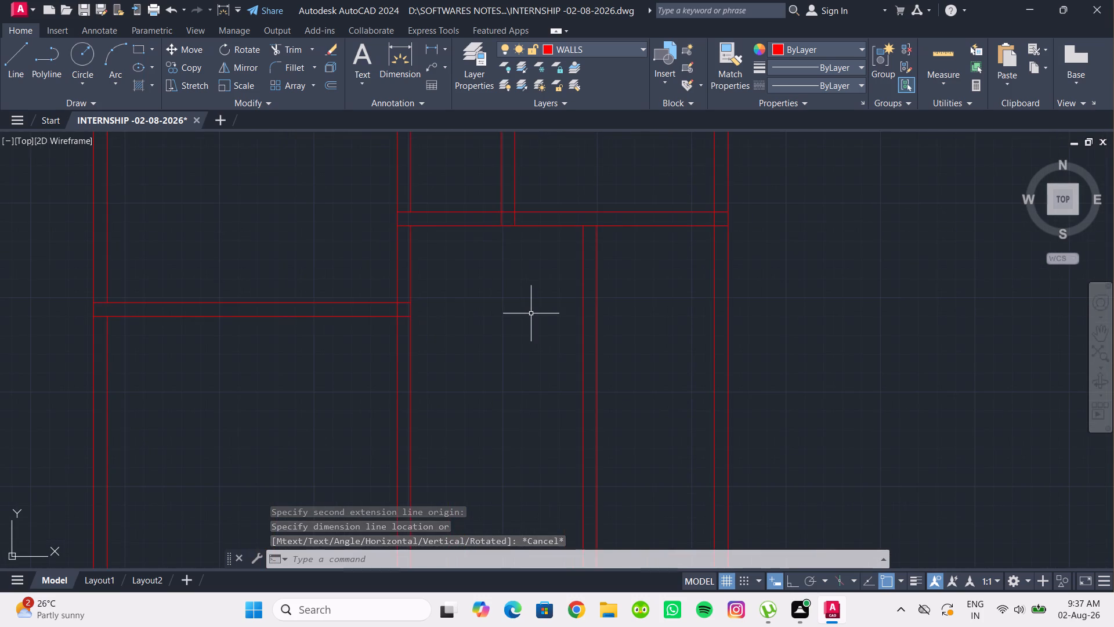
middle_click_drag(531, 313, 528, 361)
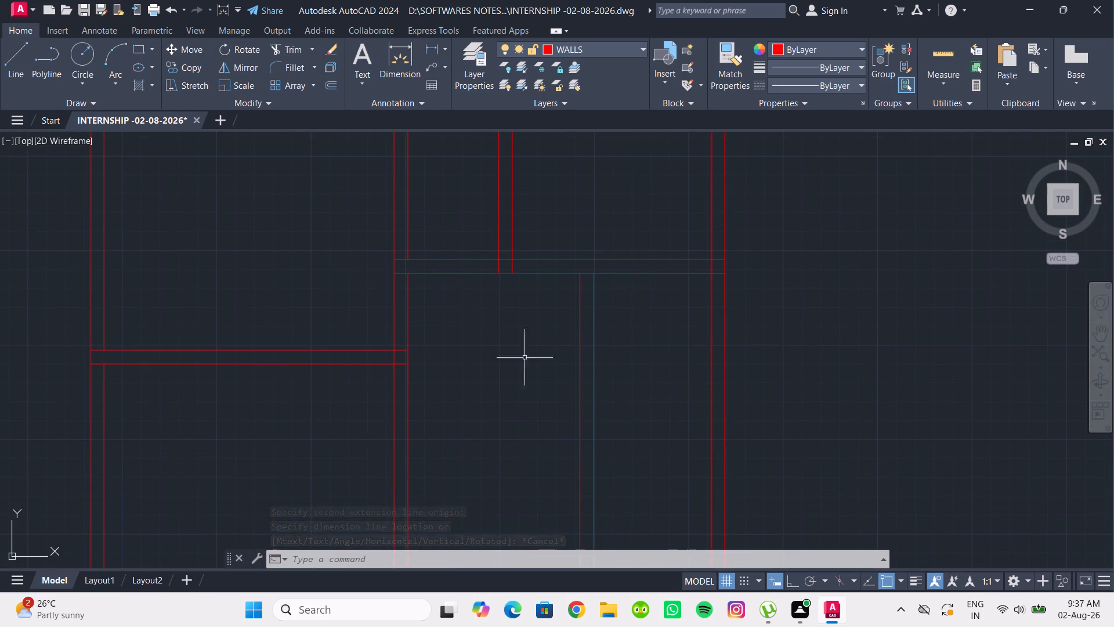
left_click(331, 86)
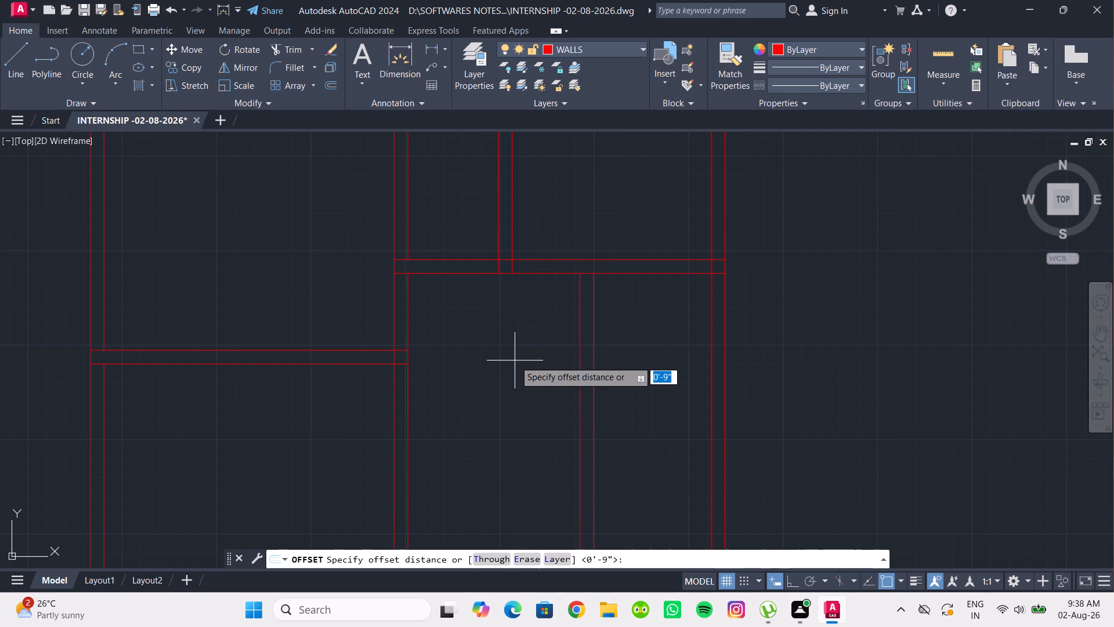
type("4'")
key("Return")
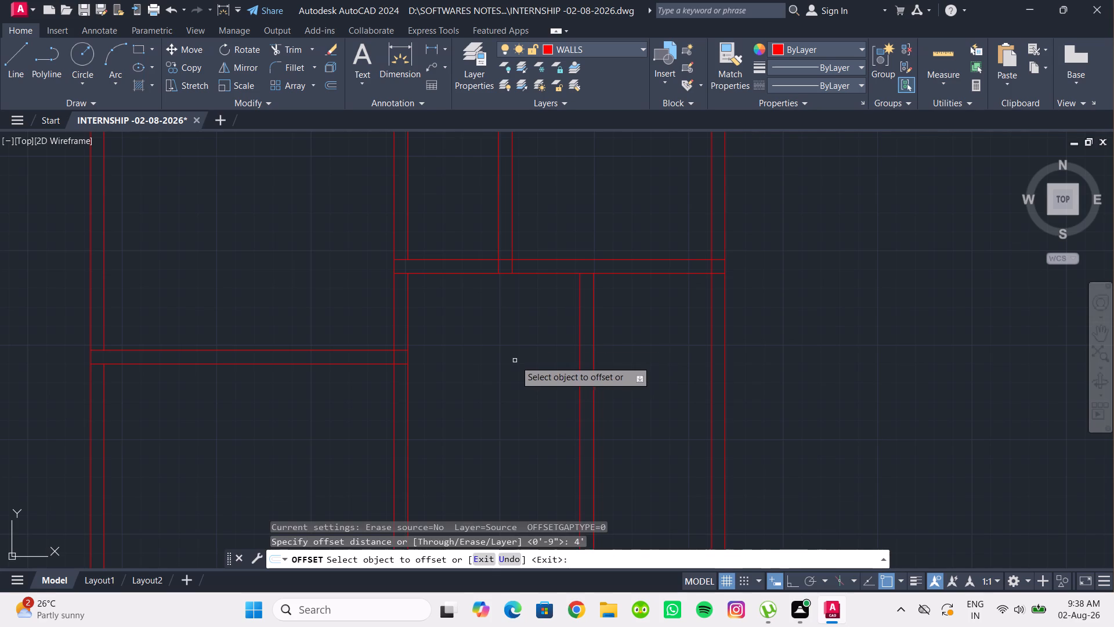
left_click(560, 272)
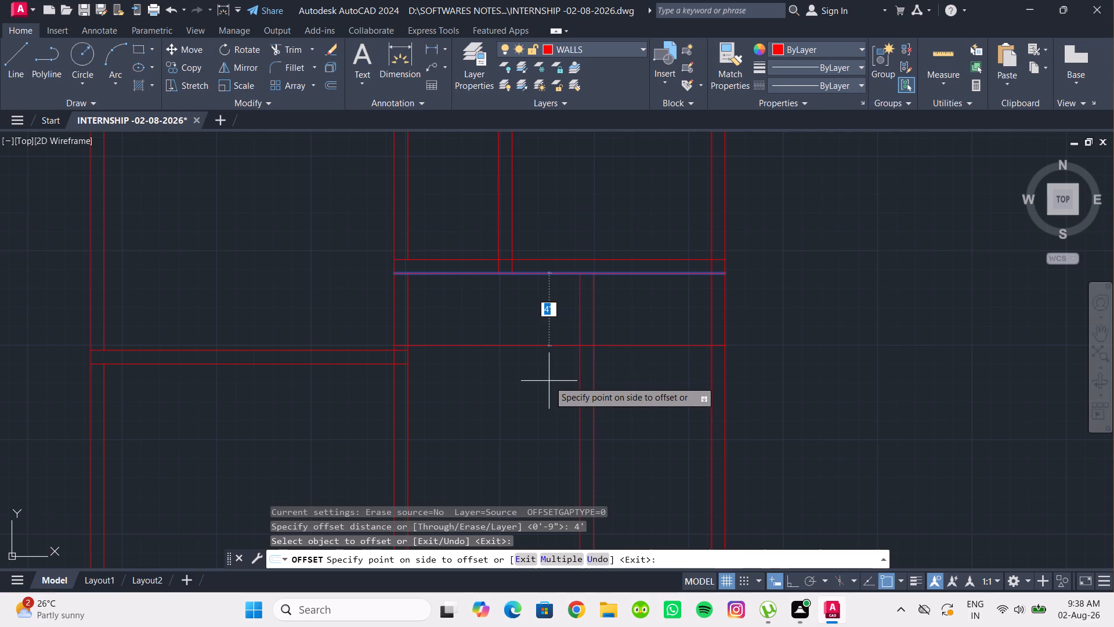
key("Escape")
Check the dimensions of the upper-right room and its surrounding walls with Quick Measure.
scroll(544, 349, "down", 1)
middle_click_drag(541, 349, 529, 385)
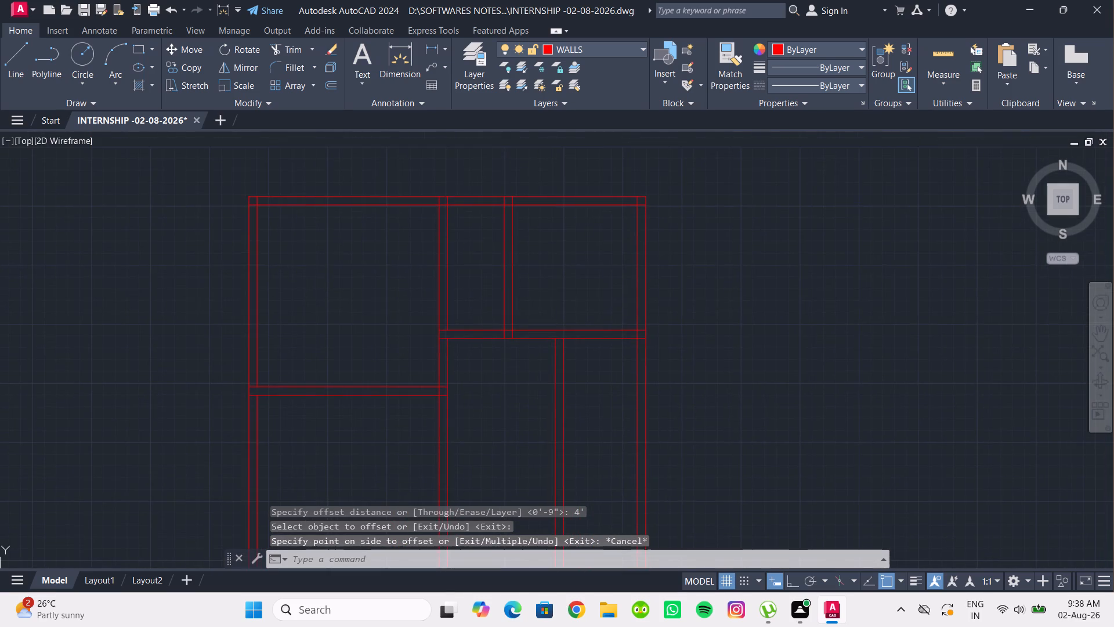
scroll(529, 385, "up", 1)
middle_click_drag(529, 385, 520, 403)
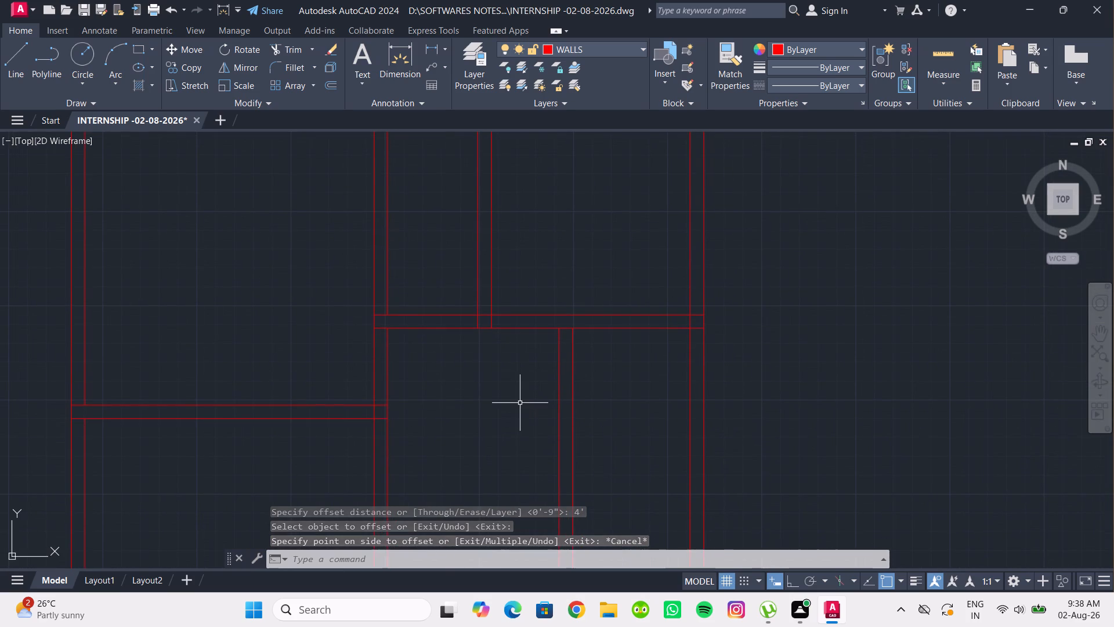
scroll(520, 403, "down", 1)
middle_click_drag(520, 403, 550, 424)
scroll(495, 428, "up", 1)
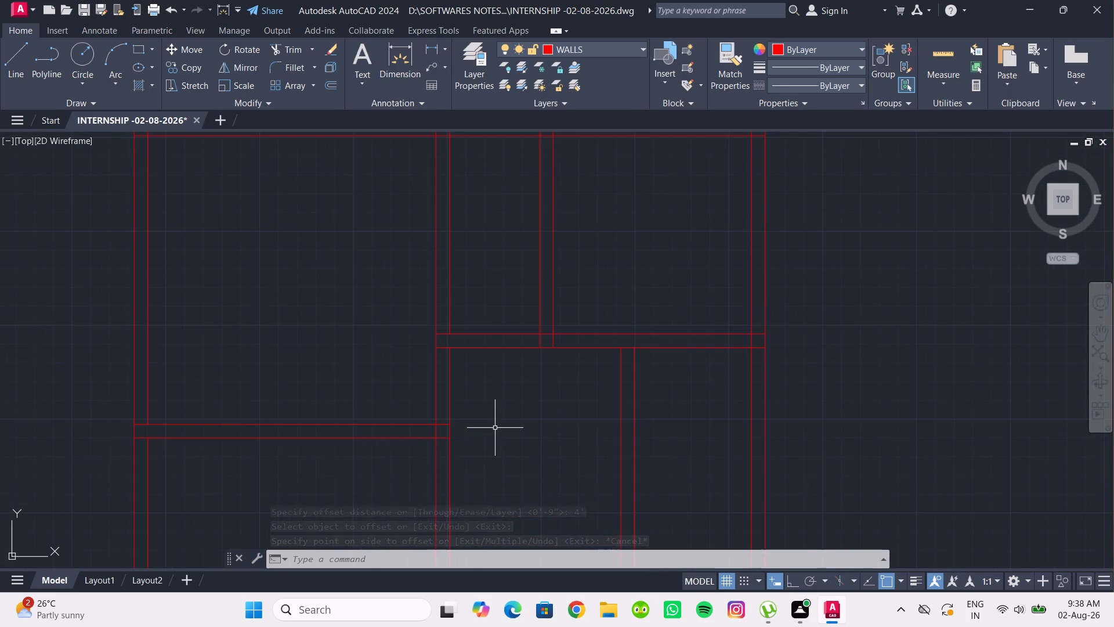
middle_click_drag(495, 428, 494, 419)
scroll(490, 425, "up", 1)
middle_click_drag(490, 425, 518, 444)
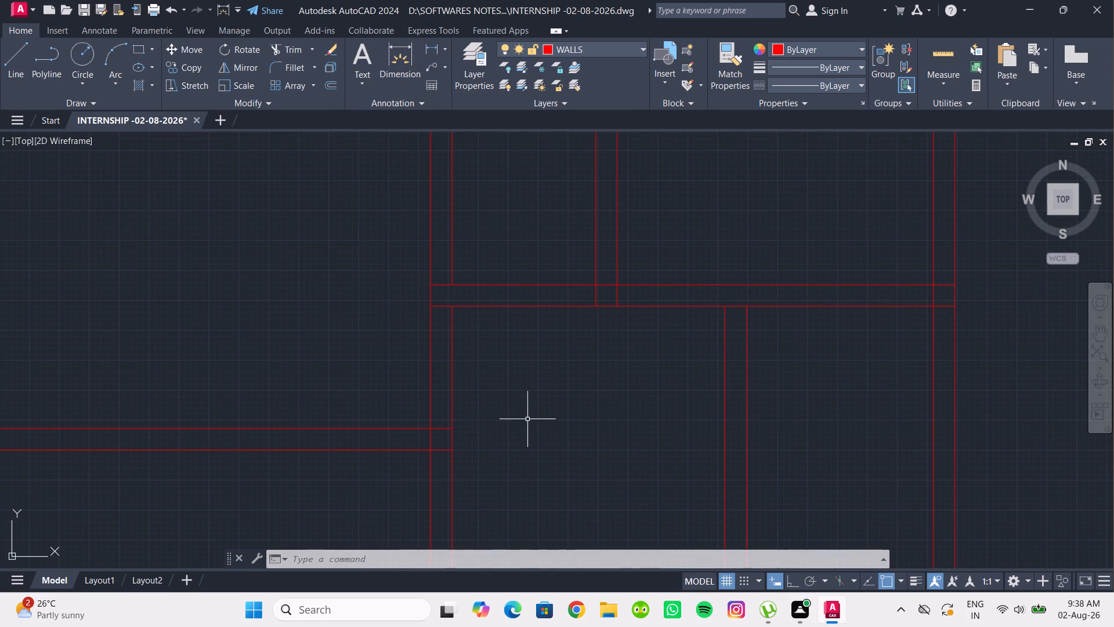
scroll(533, 397, "down", 1)
scroll(558, 277, "down", 1)
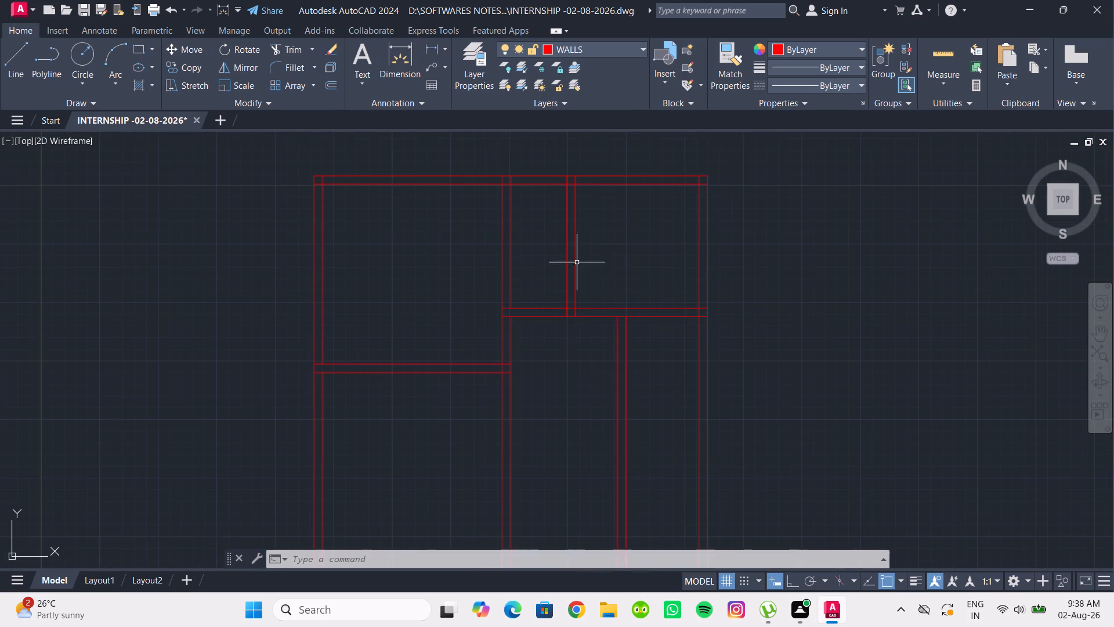
left_click(940, 87)
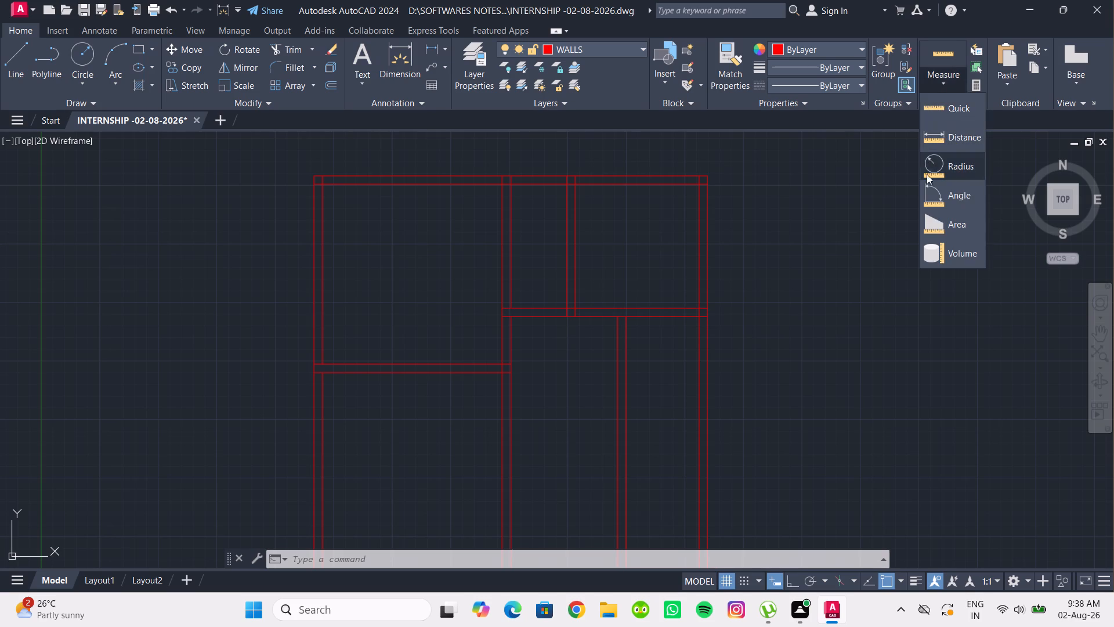
left_click(955, 103)
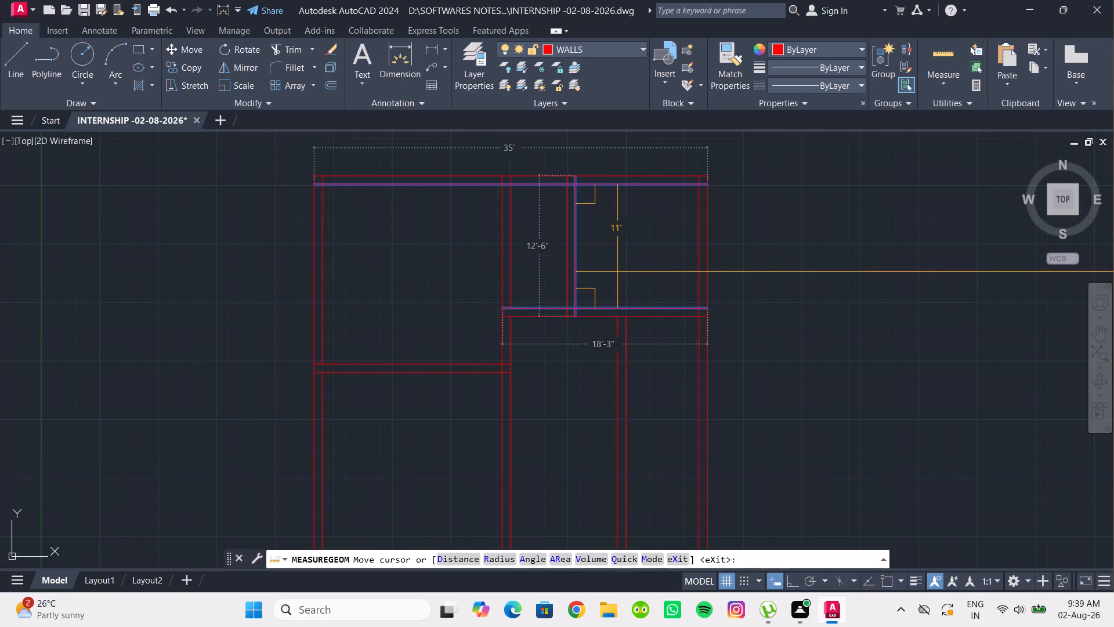
key("Escape")
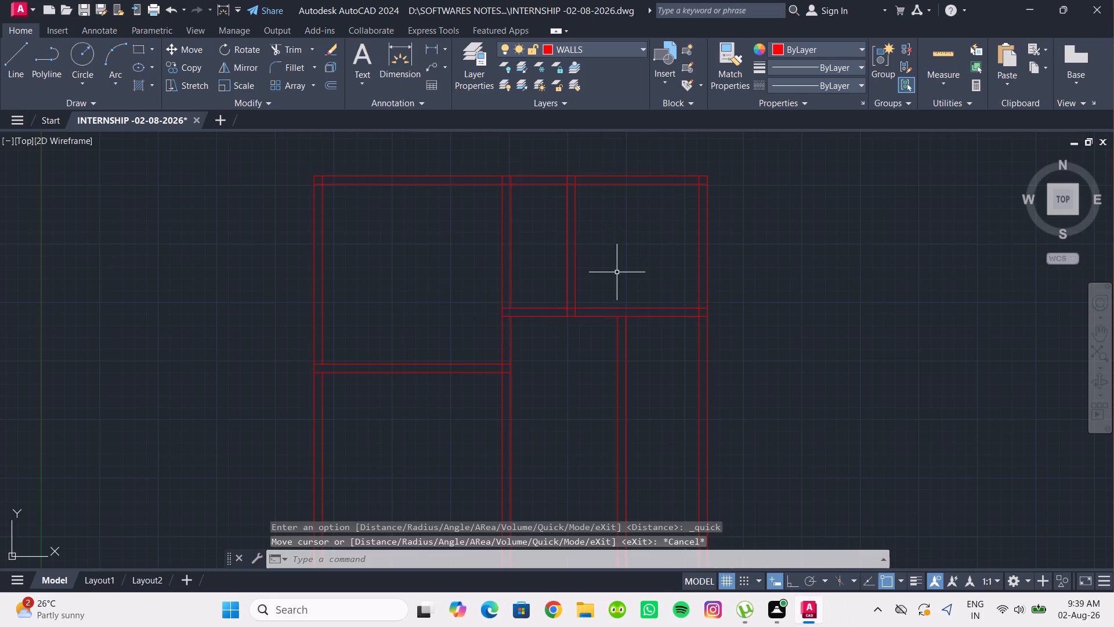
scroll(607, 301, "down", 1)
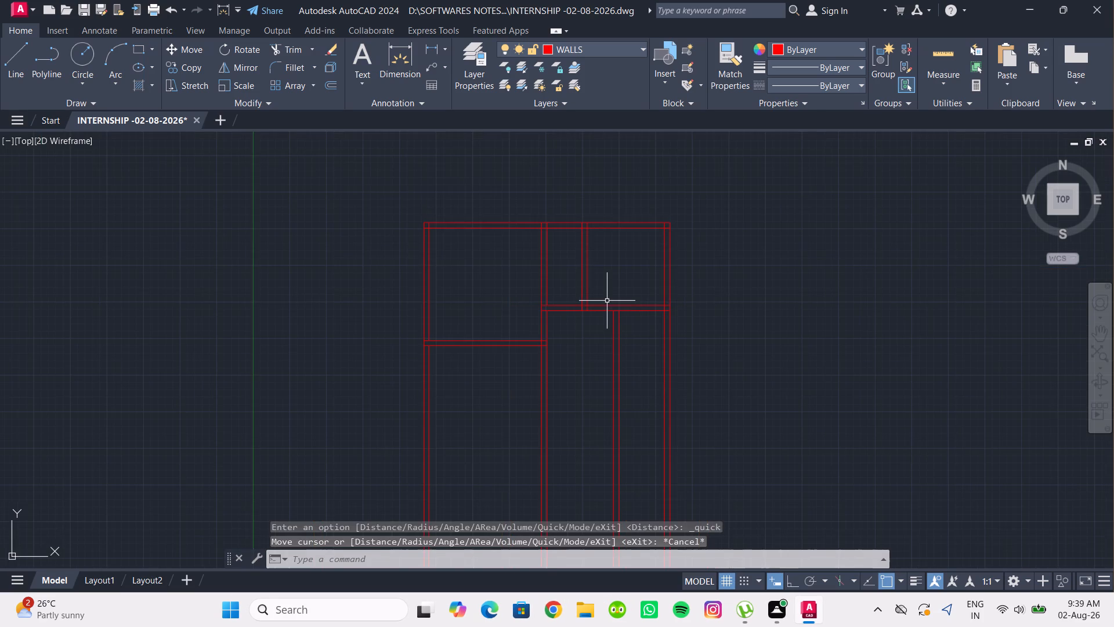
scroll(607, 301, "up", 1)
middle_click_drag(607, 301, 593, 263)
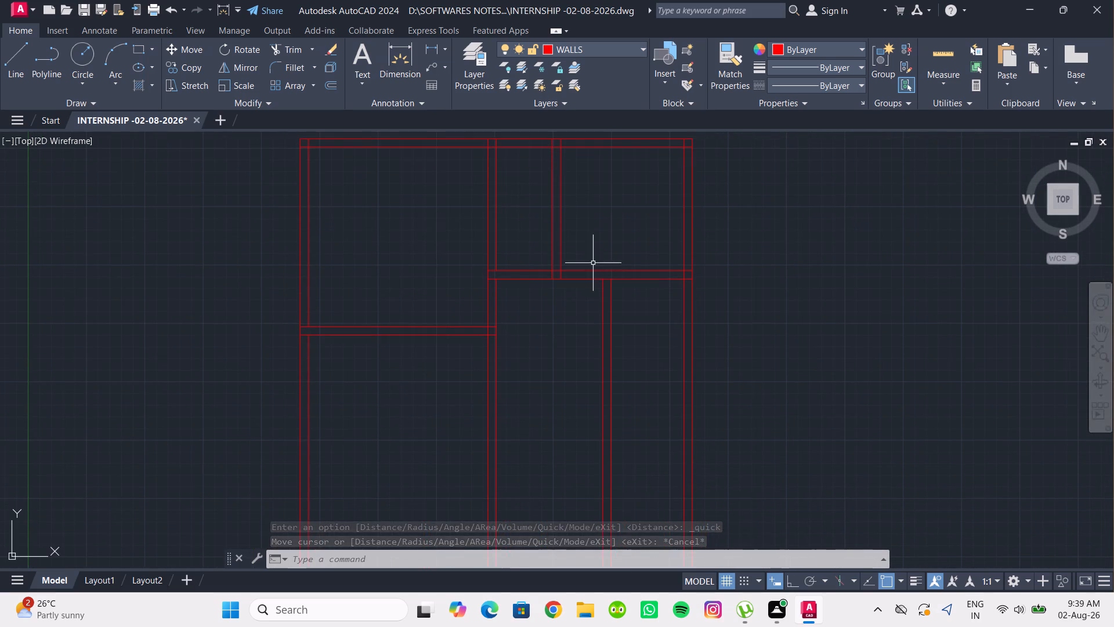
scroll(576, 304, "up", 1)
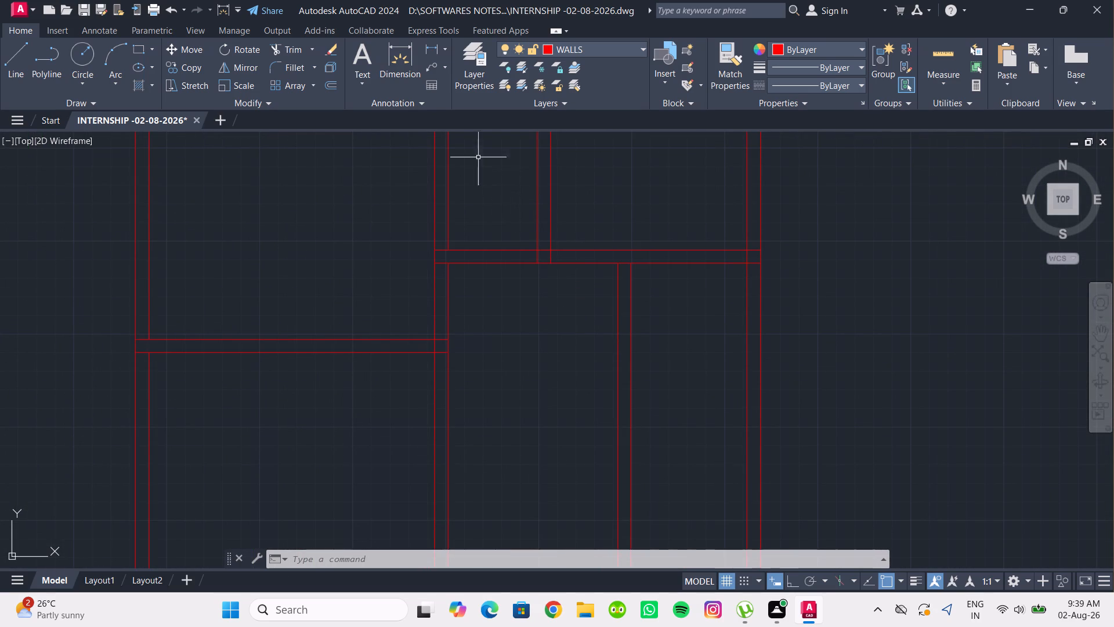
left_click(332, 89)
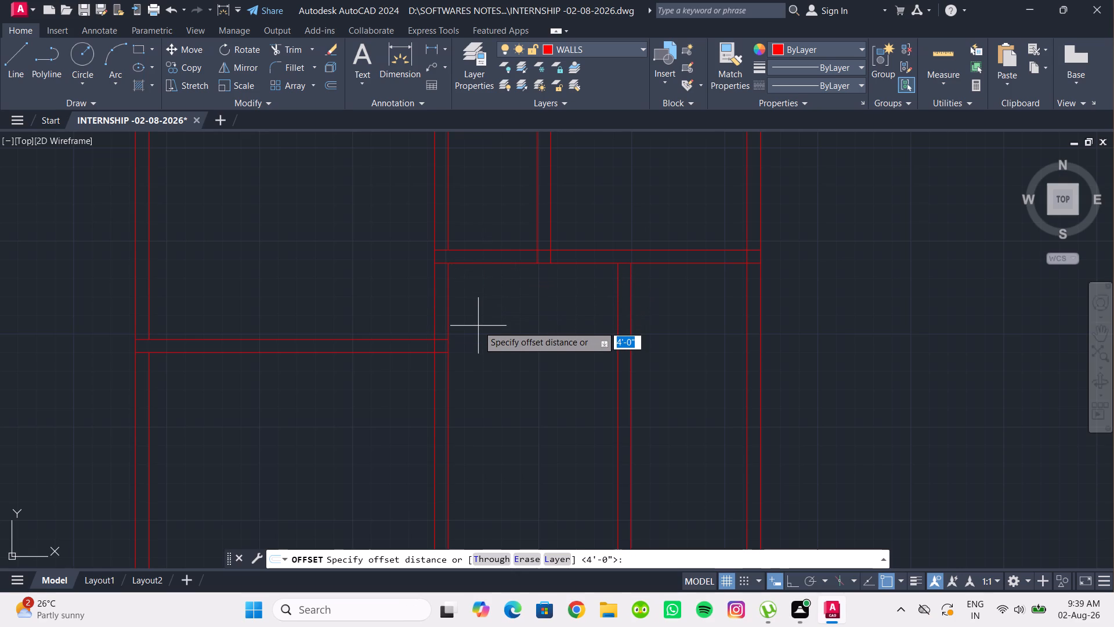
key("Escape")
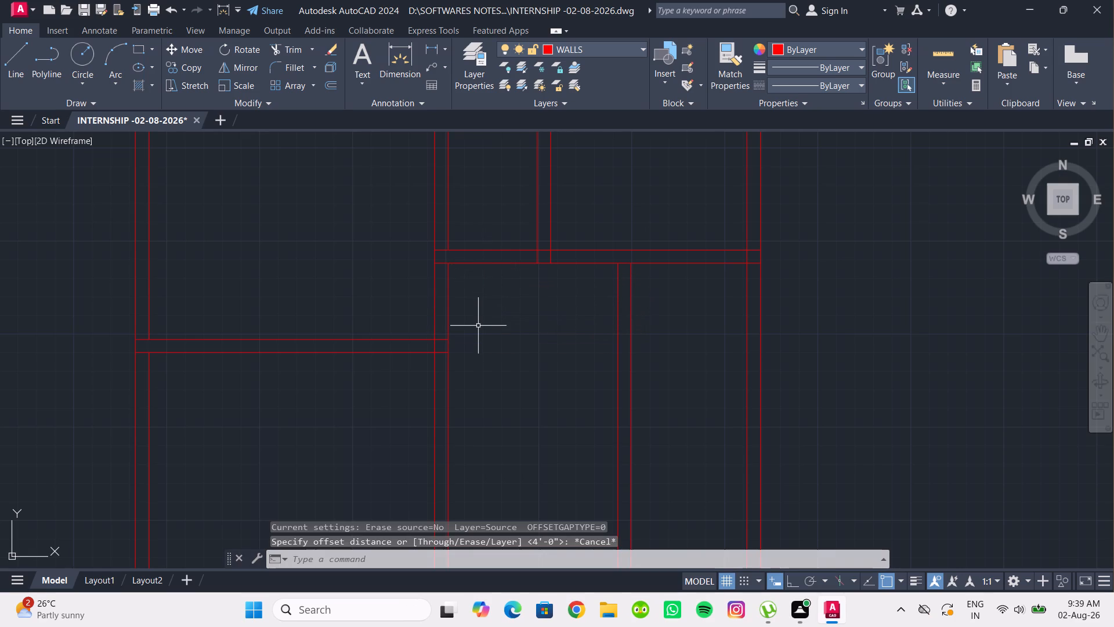
Measure the thickness of the upper-right rooms' bottom wall using a temporary linear dimension.
key("d")
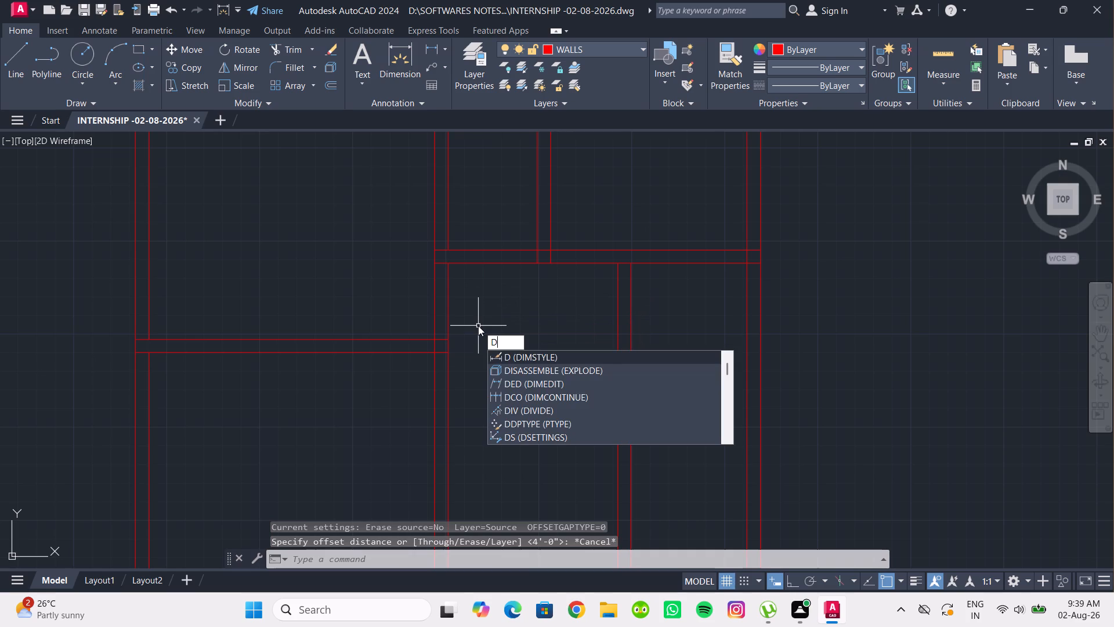
key("BackSpace")
key("BackSpace")
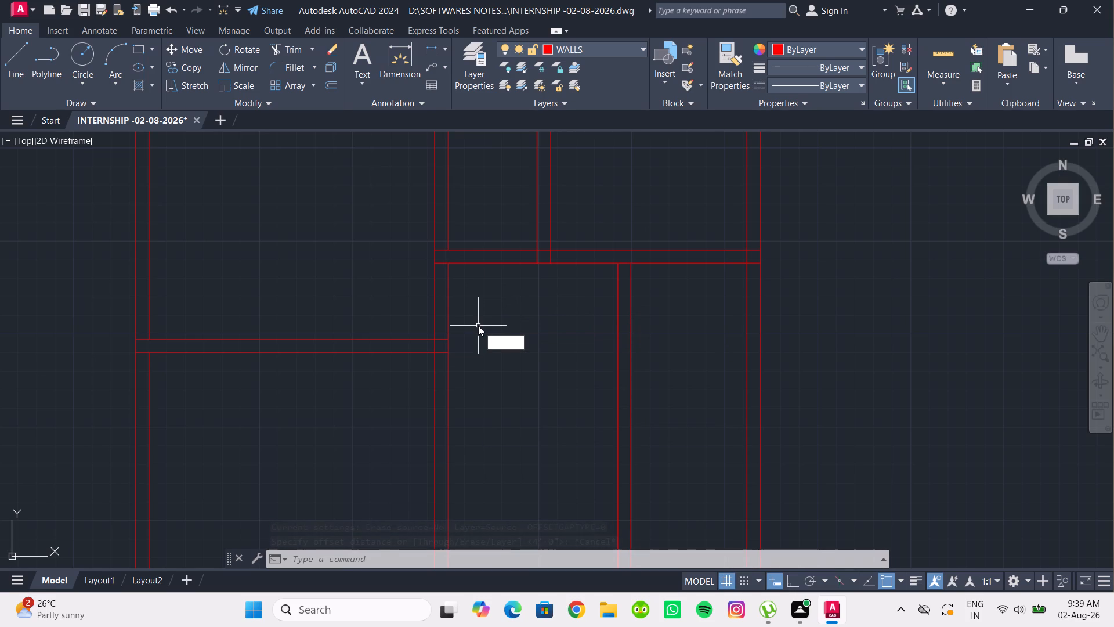
left_click(439, 46)
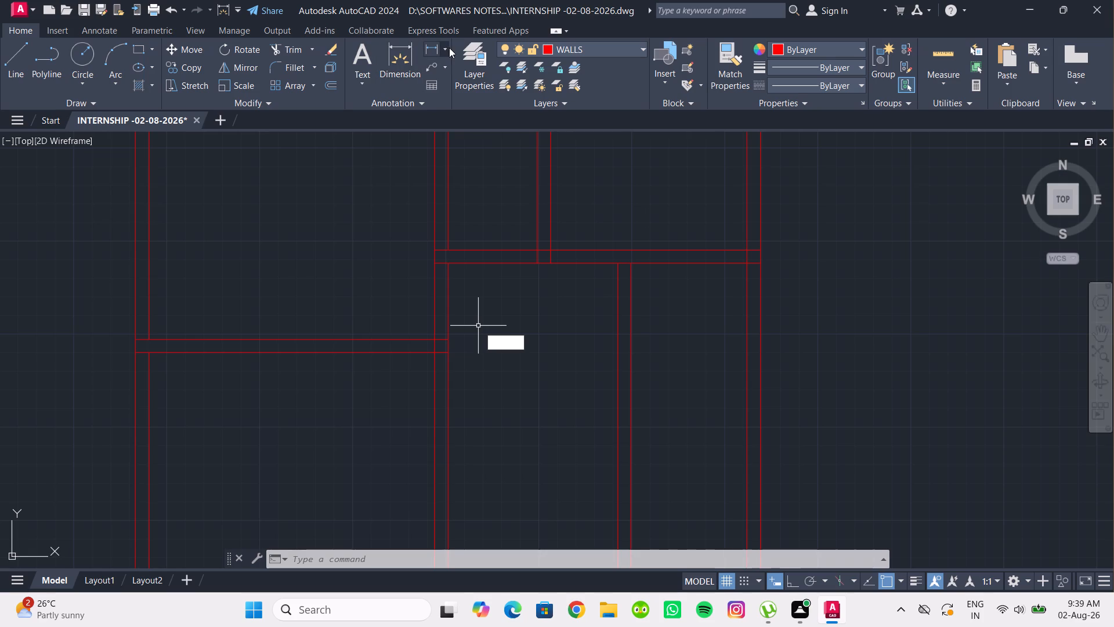
left_click(449, 48)
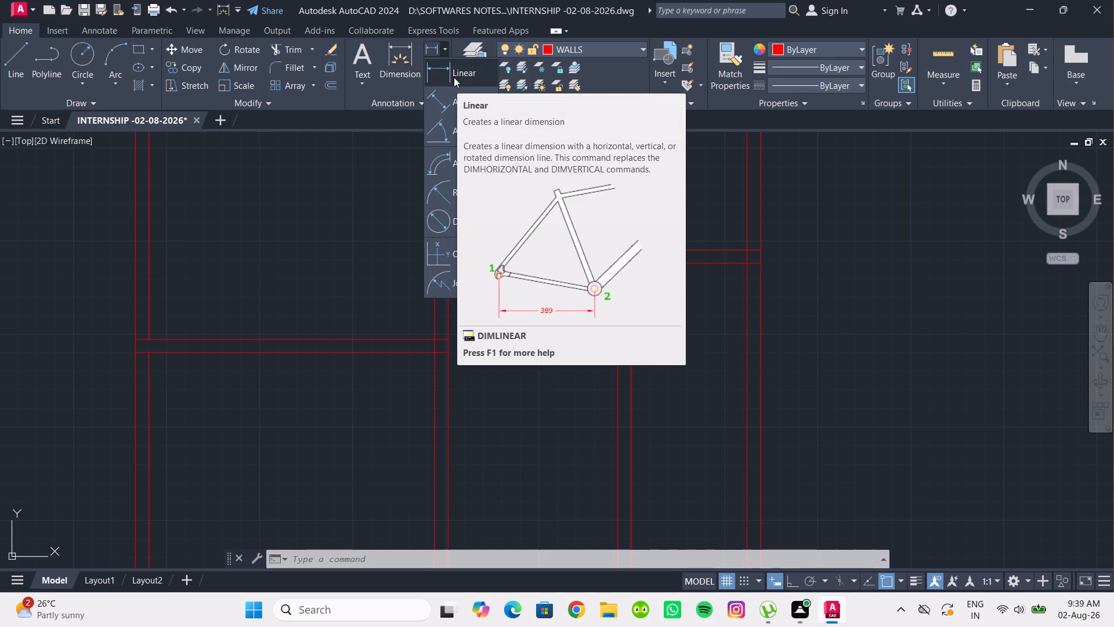
left_click(454, 77)
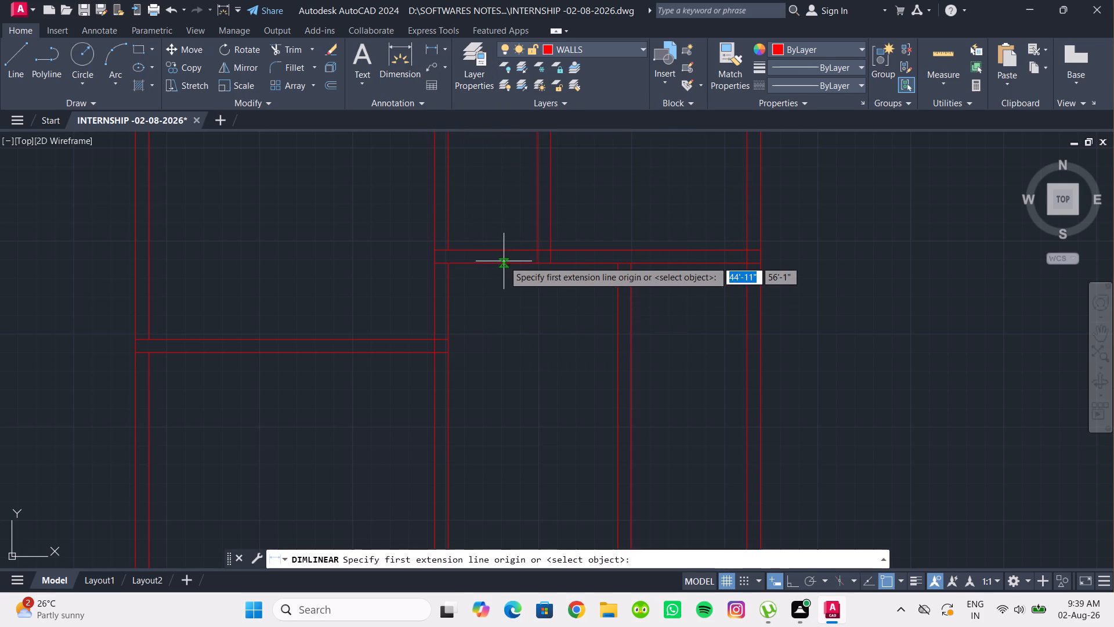
left_click(503, 252)
left_click(503, 265)
scroll(503, 265, "up", 4)
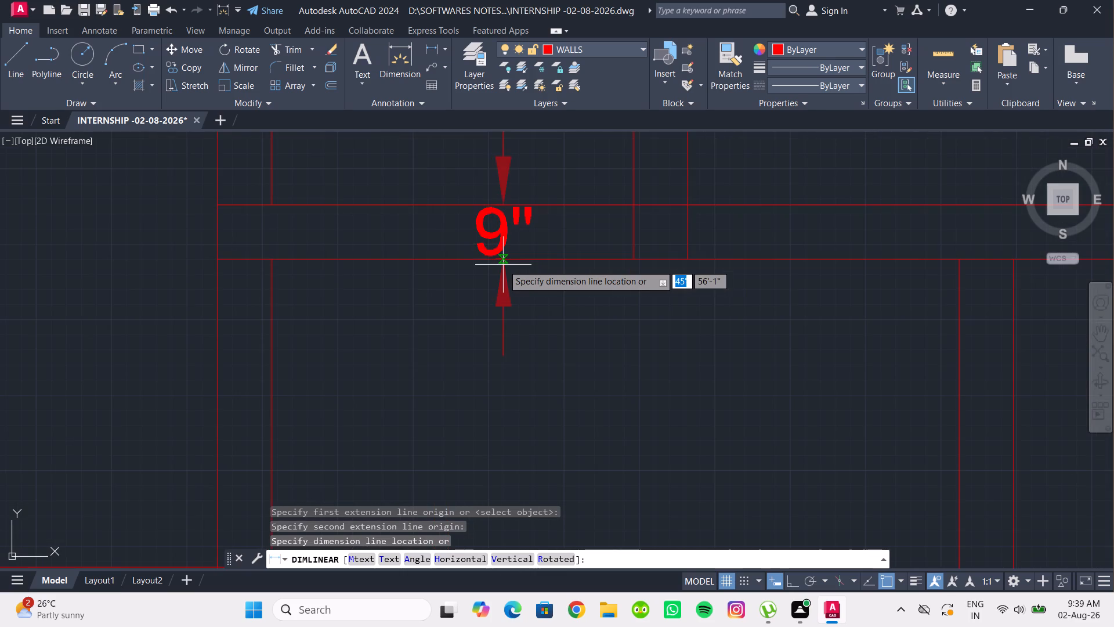
scroll(503, 265, "down", 4)
key("Escape")
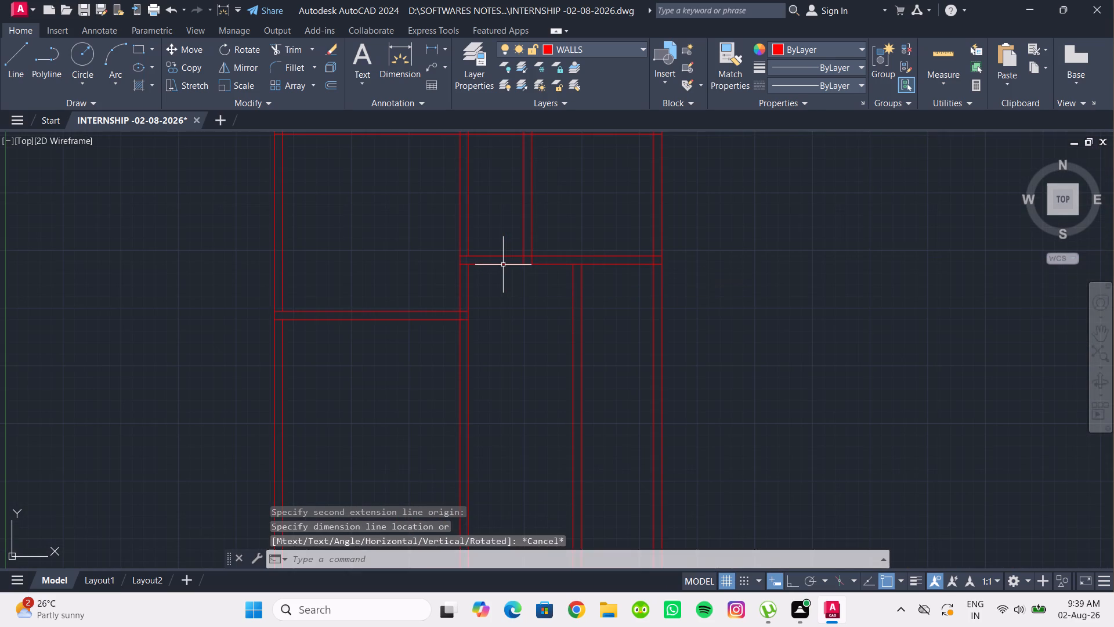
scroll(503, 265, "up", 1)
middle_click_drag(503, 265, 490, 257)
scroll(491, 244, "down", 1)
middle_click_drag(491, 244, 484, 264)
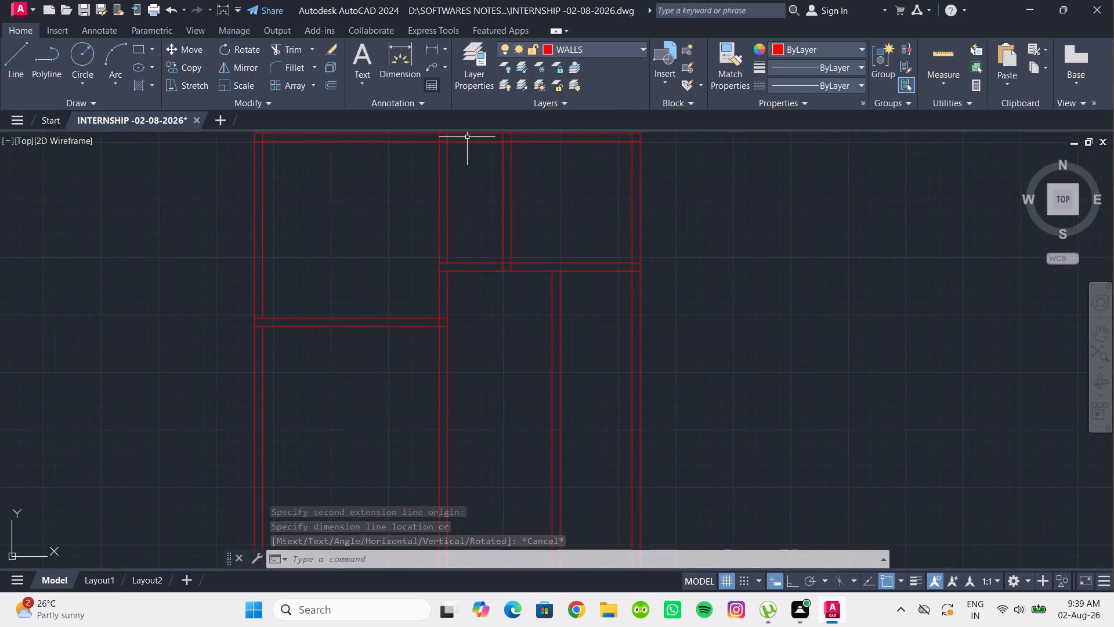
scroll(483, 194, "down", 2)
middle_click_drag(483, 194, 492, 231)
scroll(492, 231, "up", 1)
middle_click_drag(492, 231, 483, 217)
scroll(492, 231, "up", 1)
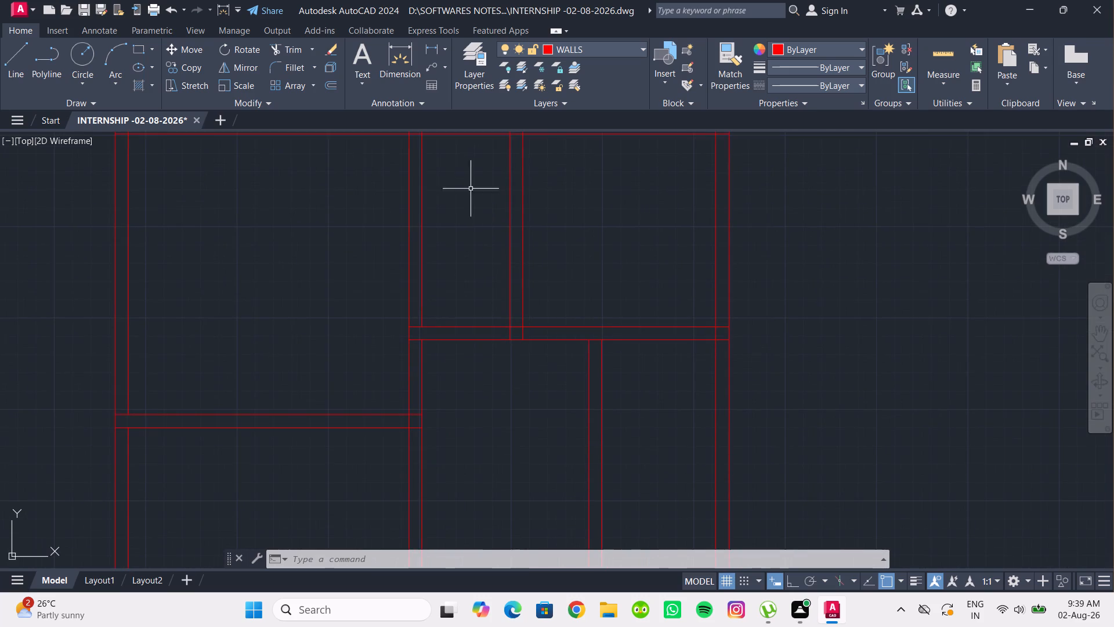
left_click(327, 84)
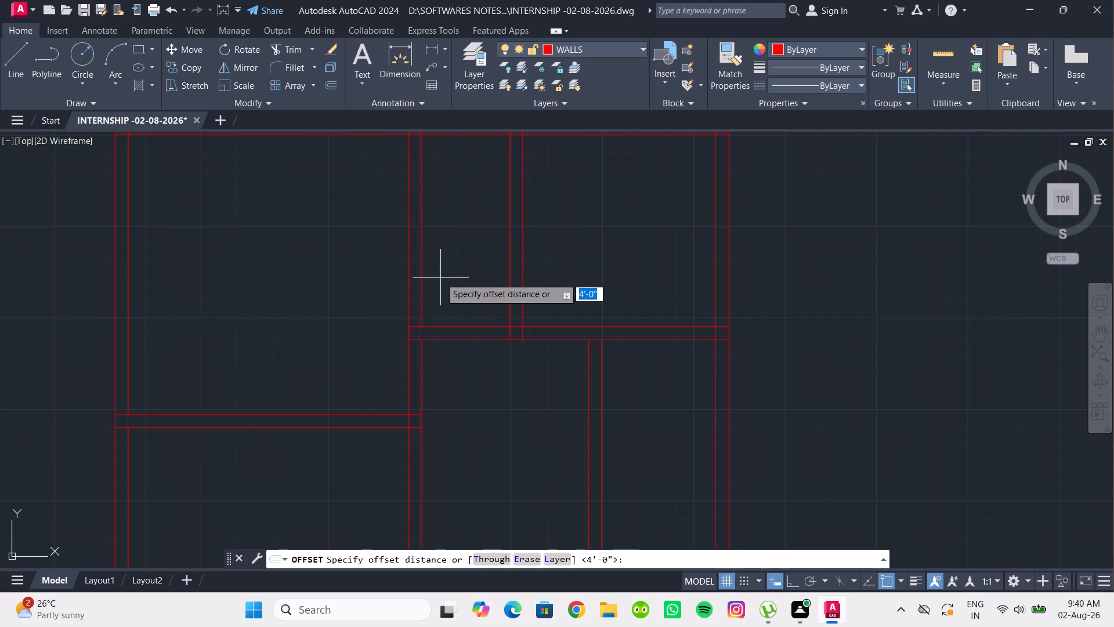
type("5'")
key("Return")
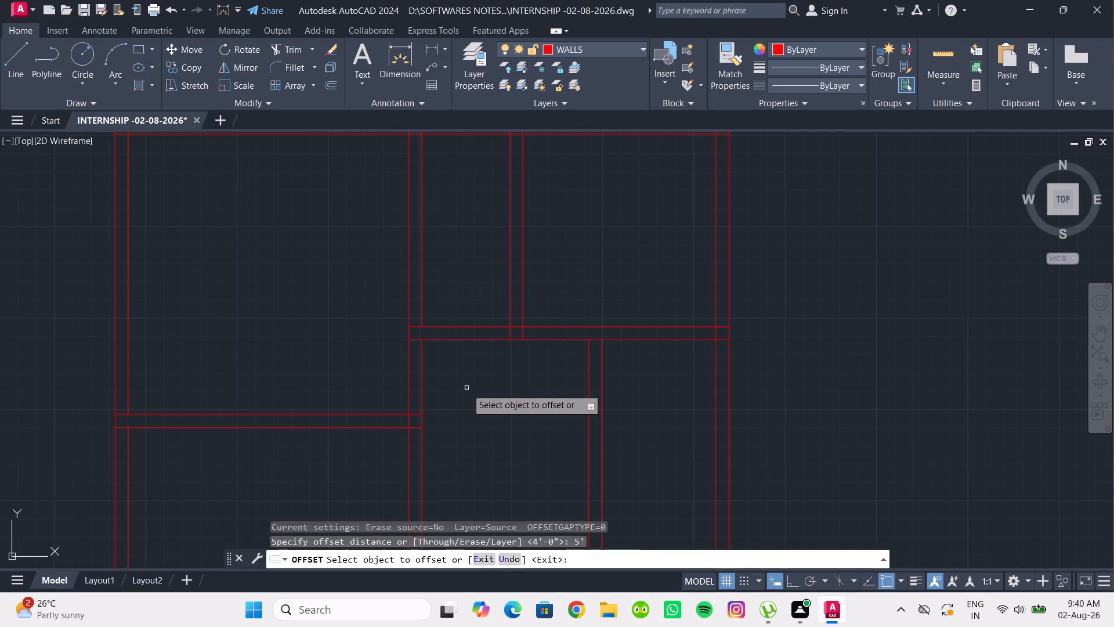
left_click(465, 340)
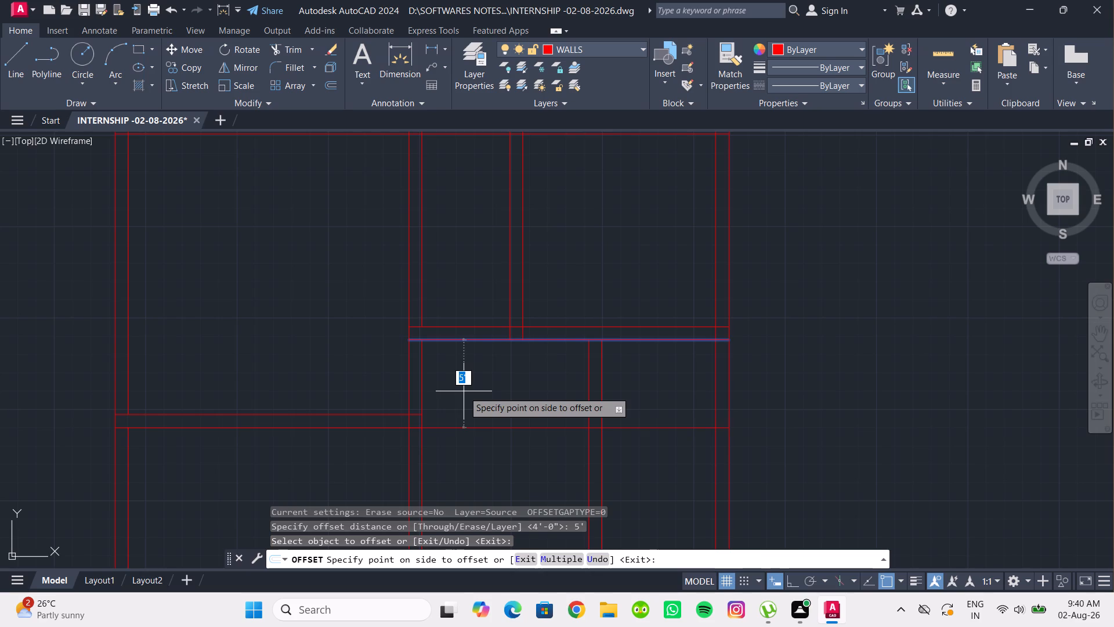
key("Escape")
Offset the lower line of the upper-right rooms' bottom wall 4'3" downward.
left_click(323, 87)
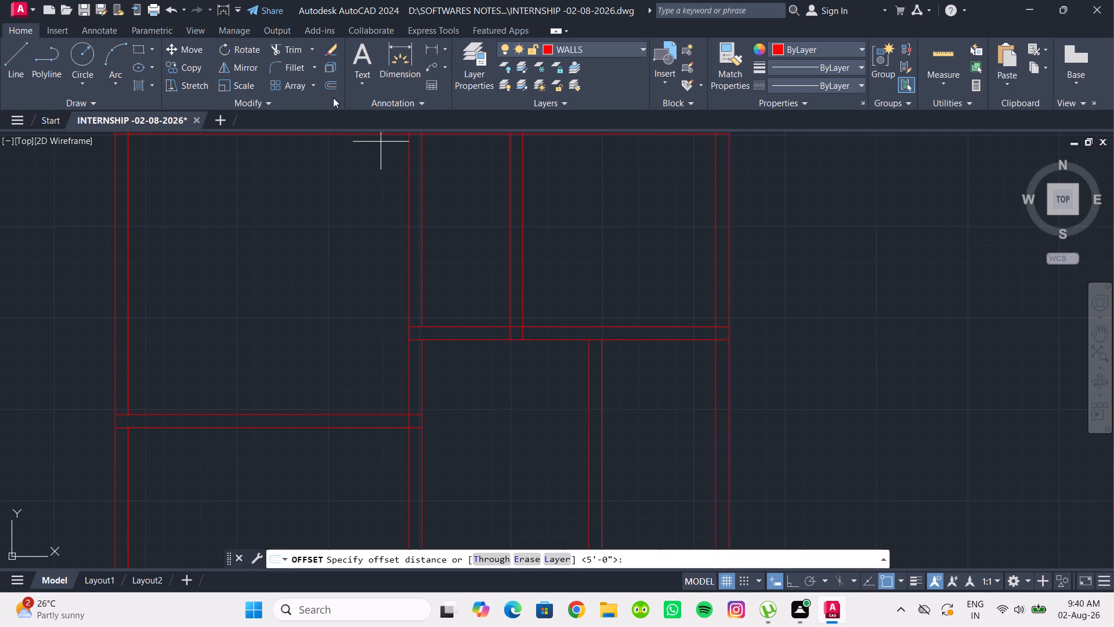
type("4'6")
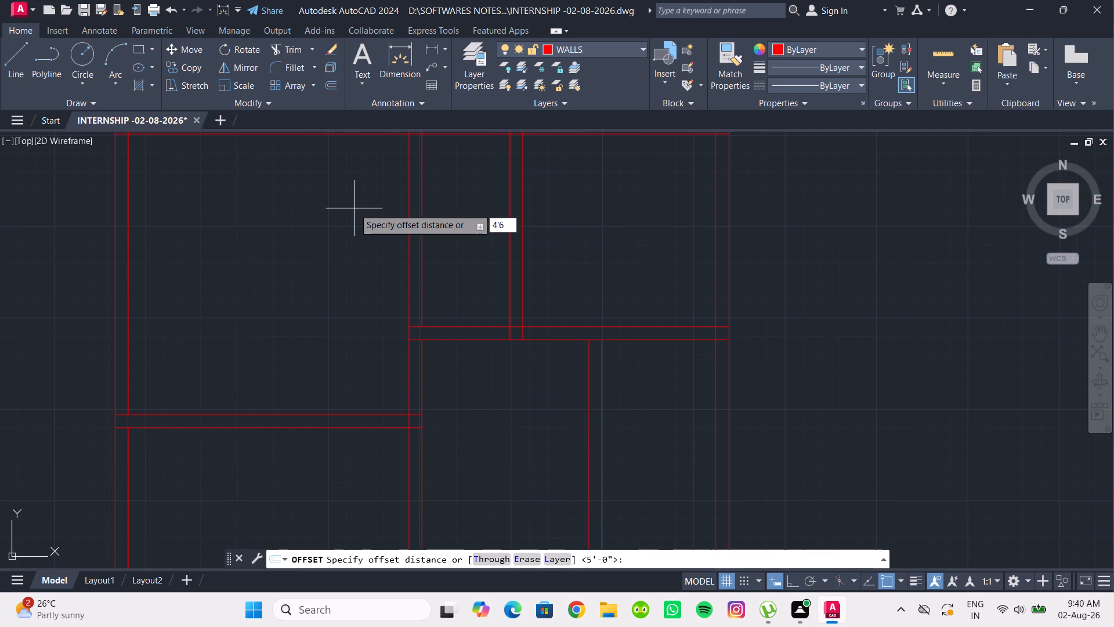
key("BackSpace")
type("3\"")
key("Return")
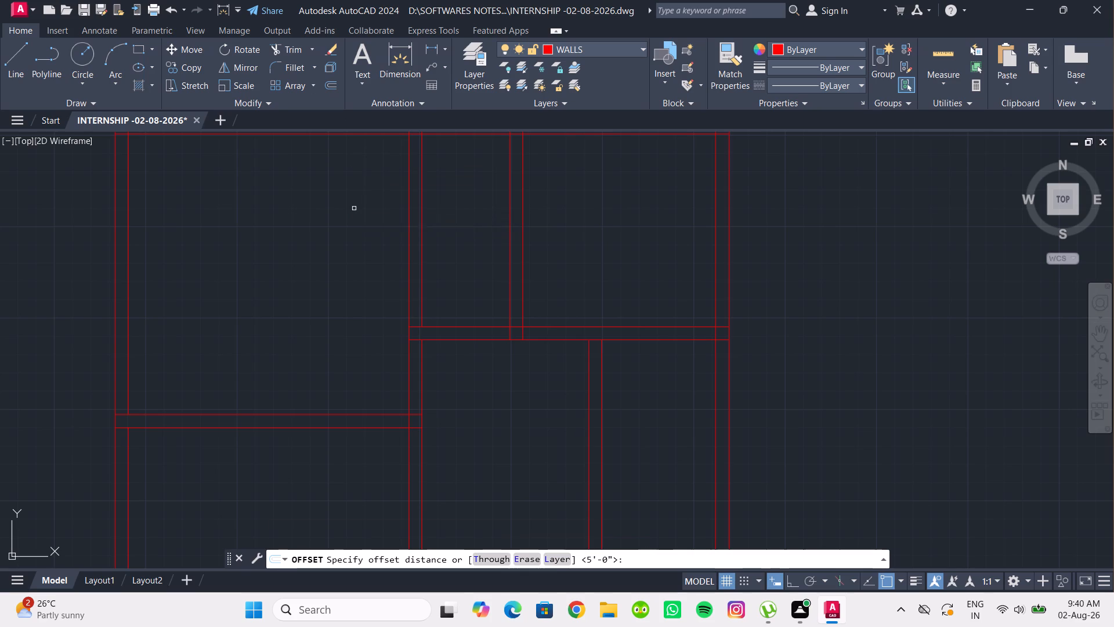
left_click(555, 347)
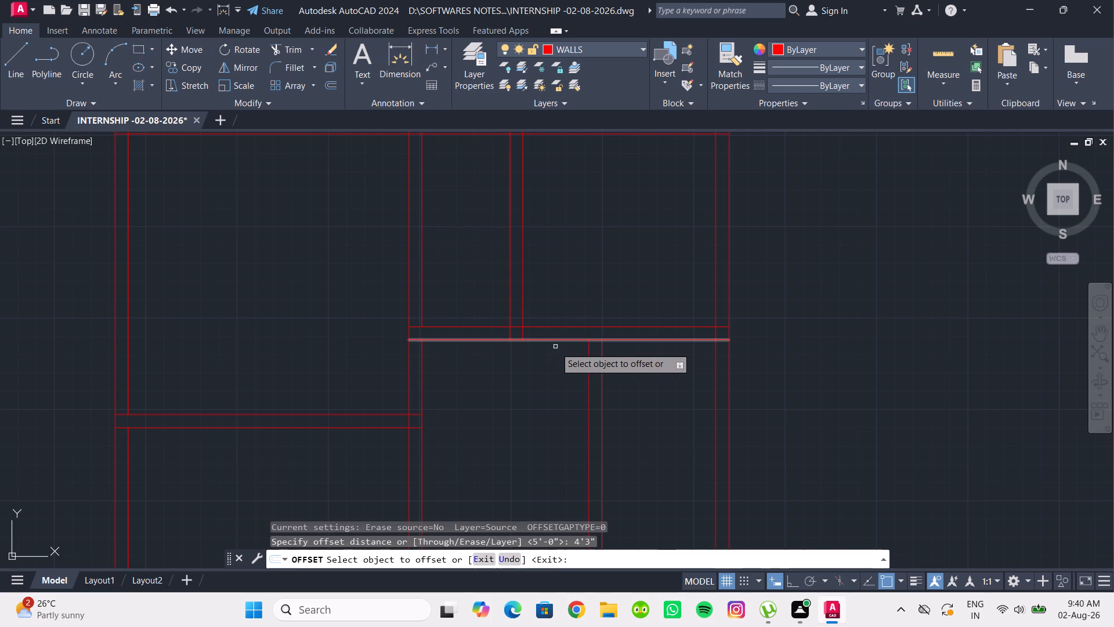
left_click(543, 339)
left_click(541, 373)
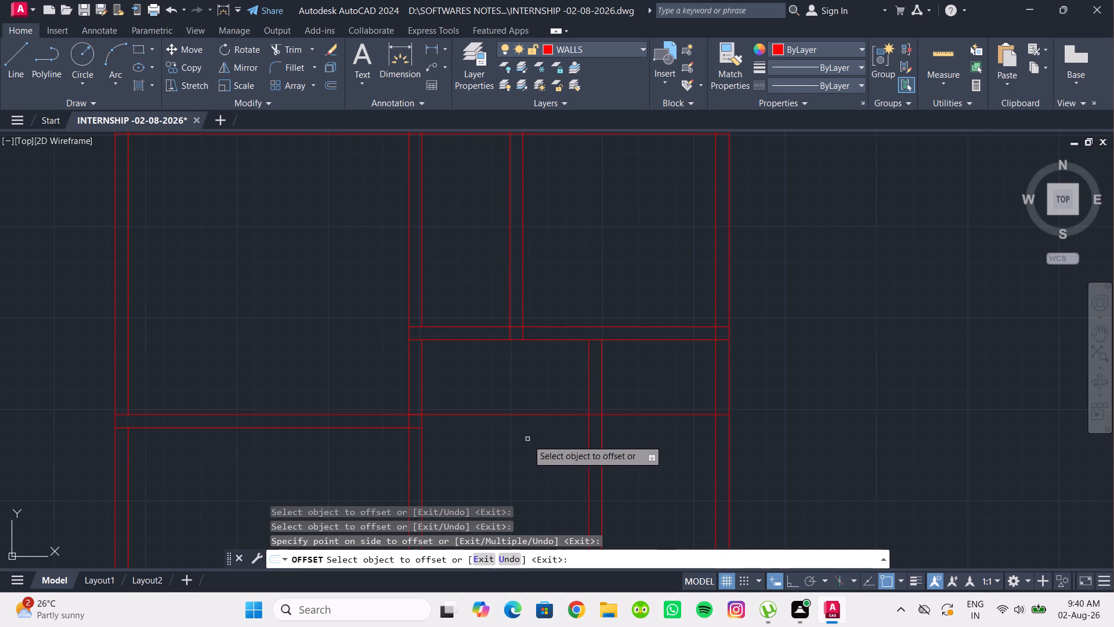
Offset the new horizontal line 9" downward to form a cross wall in line with the left room's bottom wall.
middle_click_drag(490, 430, 465, 405)
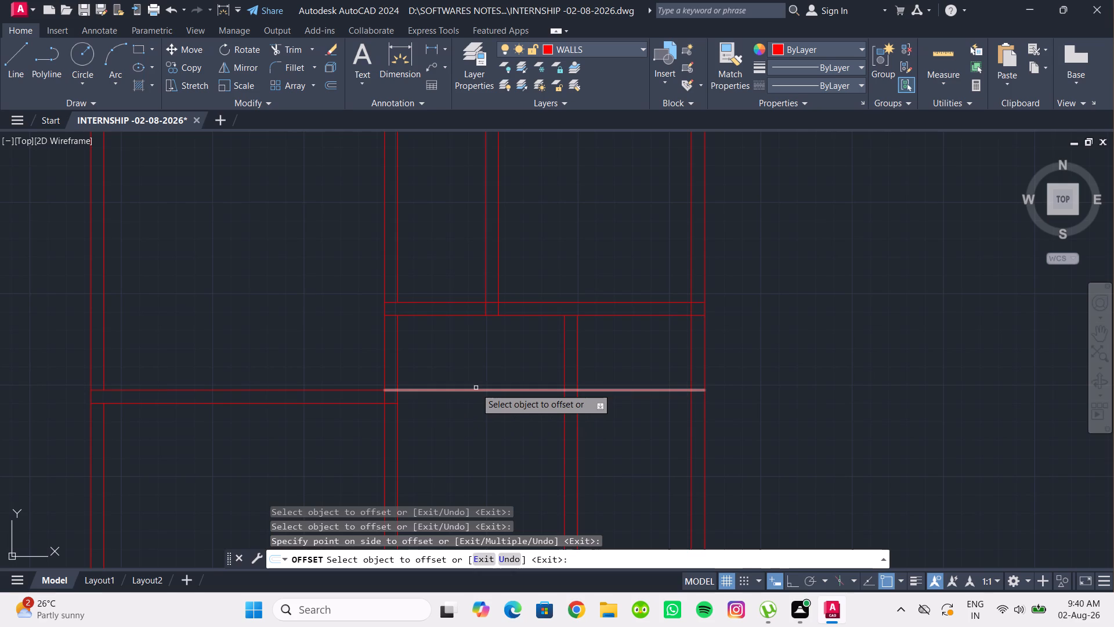
left_click(476, 388)
scroll(487, 412, "down", 2)
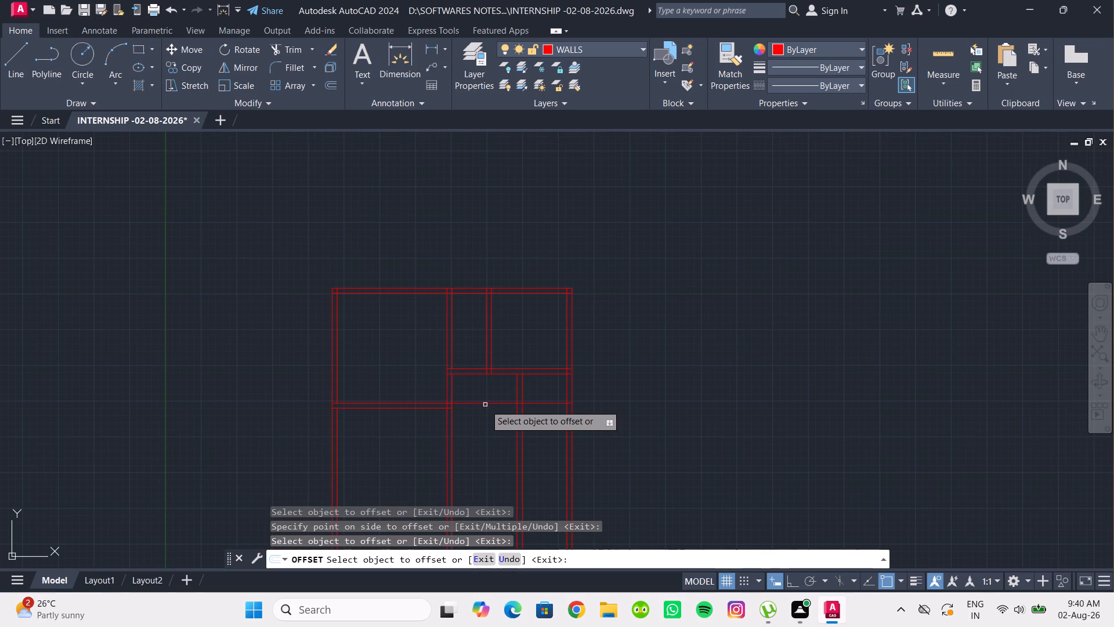
left_click(483, 403)
key("9")
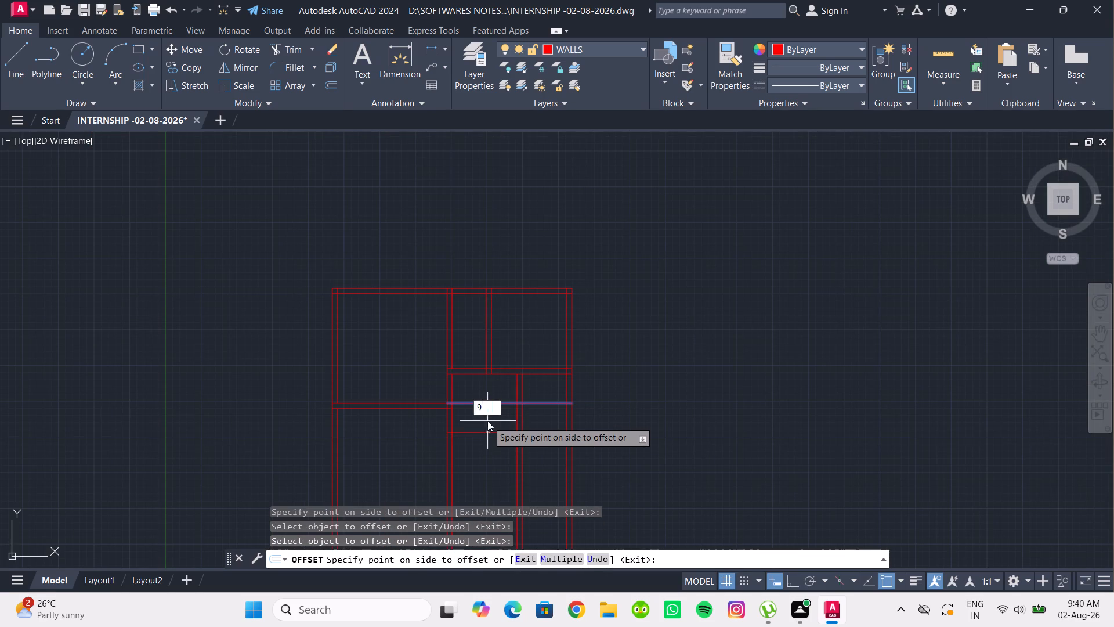
key("Return")
scroll(502, 415, "up", 3)
middle_click_drag(502, 415, 534, 437)
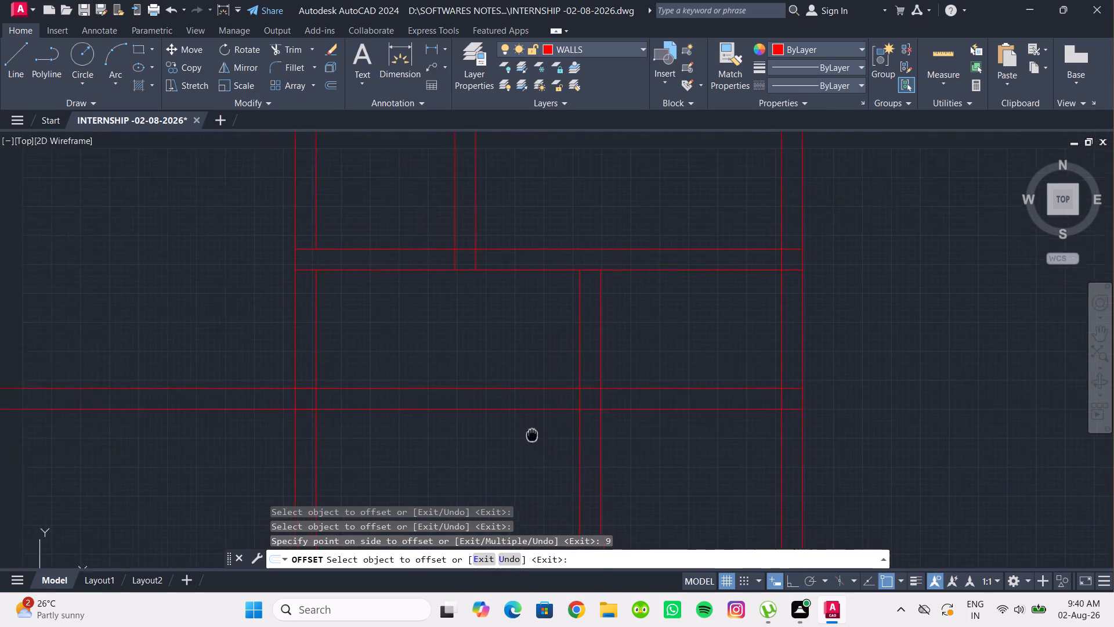
middle_click_drag(534, 437, 534, 439)
key("Escape")
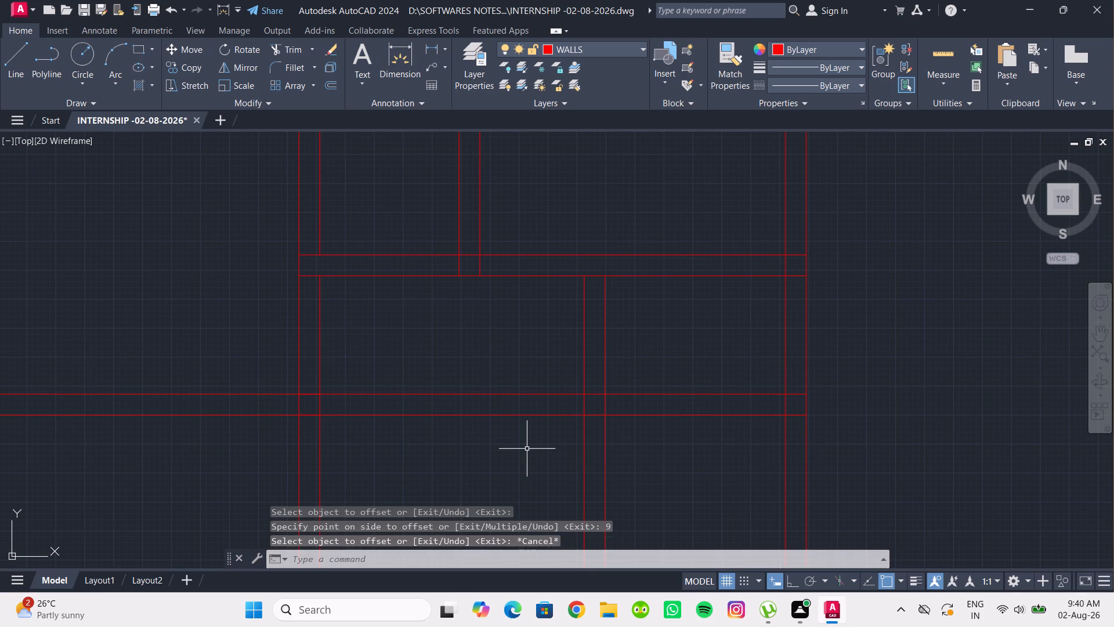
Review the overall wall layout from the upper rooms down to the spaces below the new cross wall.
scroll(524, 449, "down", 1)
middle_click_drag(524, 449, 488, 404)
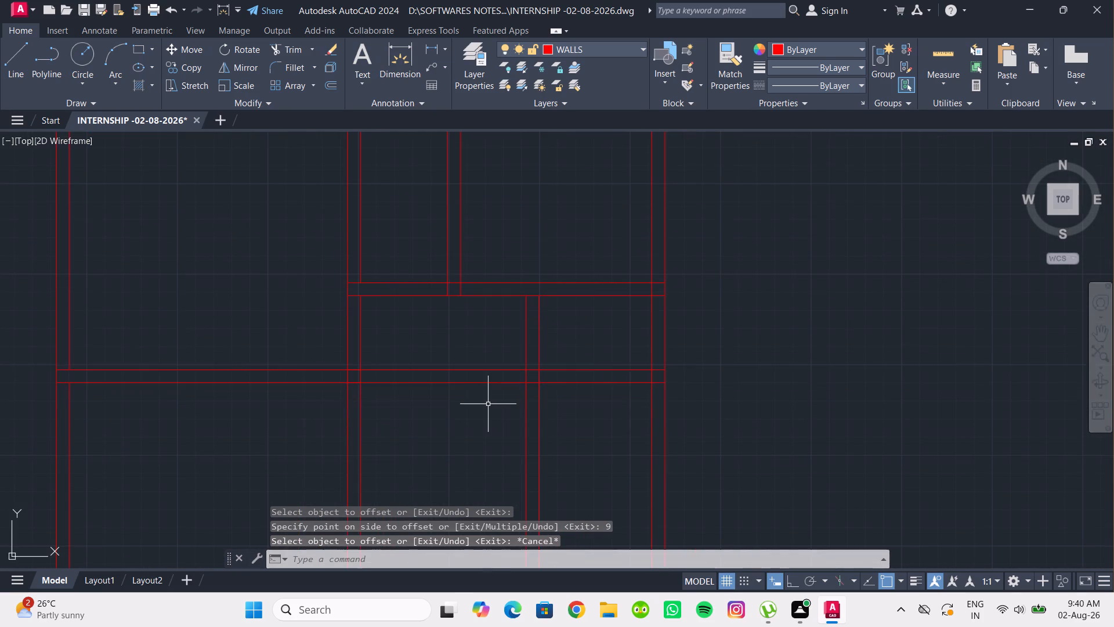
scroll(488, 404, "down", 1)
middle_click_drag(488, 404, 481, 388)
scroll(481, 388, "up", 1)
scroll(481, 388, "down", 1)
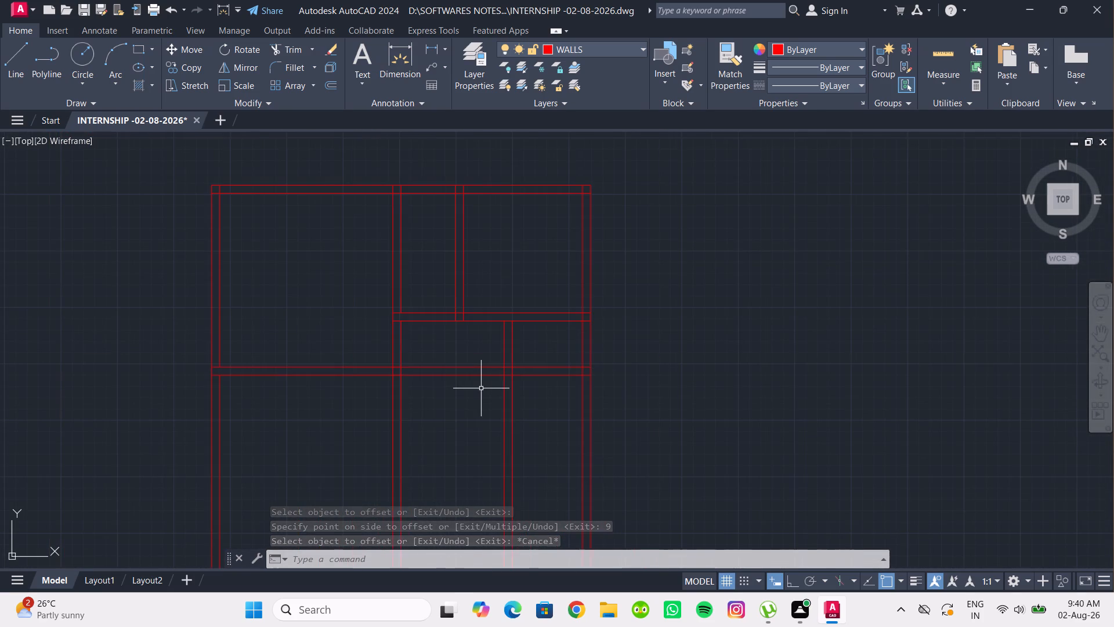
middle_click_drag(481, 388, 465, 373)
scroll(465, 373, "down", 1)
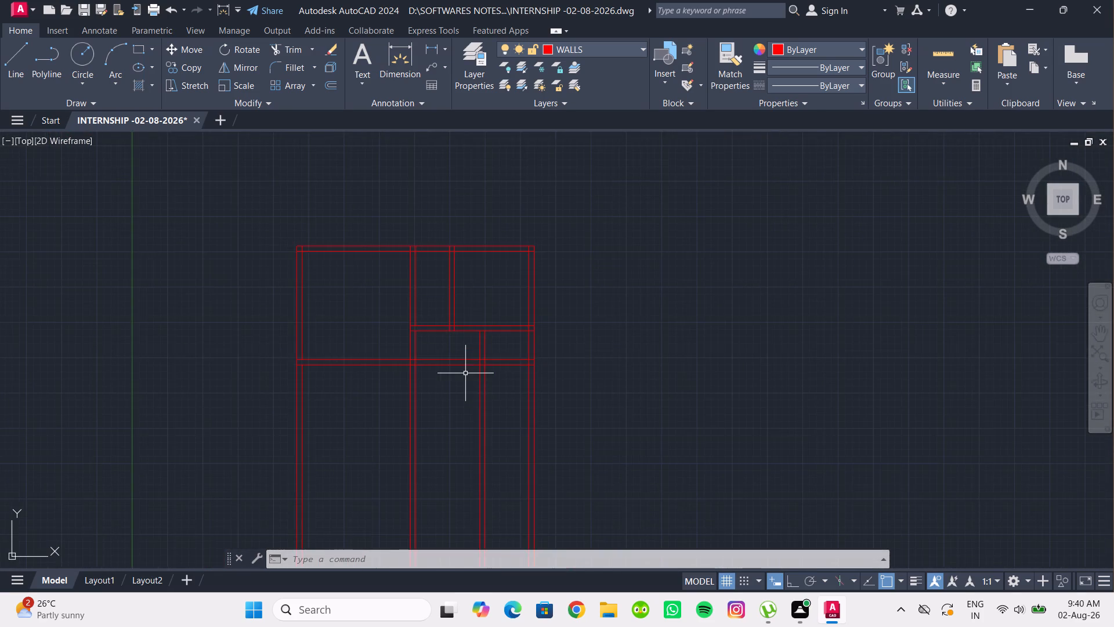
middle_click_drag(465, 373, 489, 387)
scroll(480, 413, "down", 1)
middle_click_drag(480, 413, 478, 412)
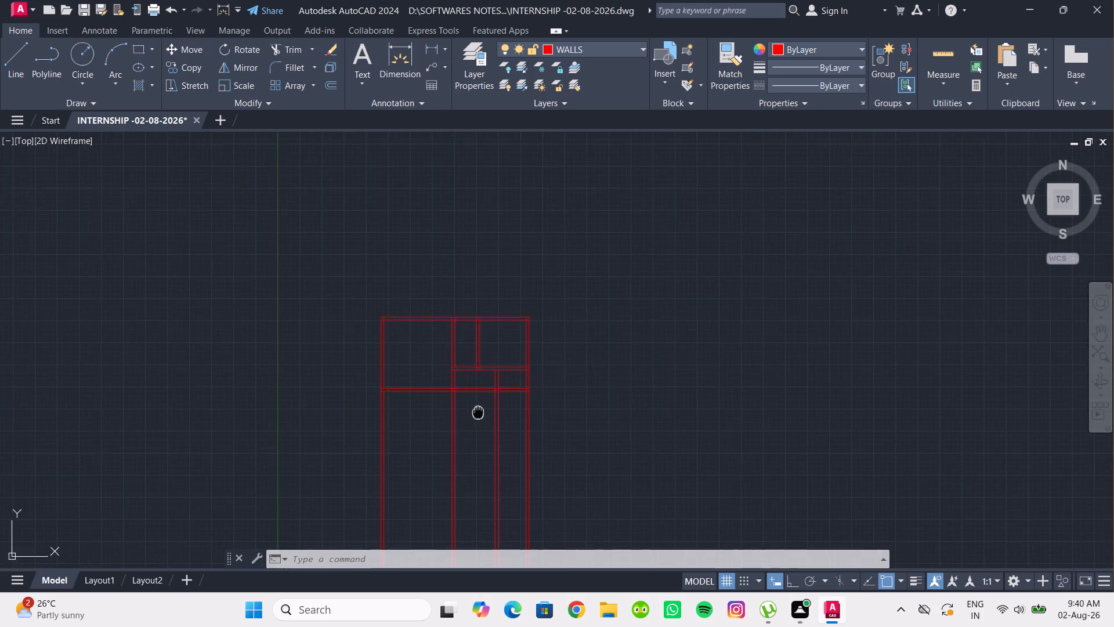
middle_click_drag(478, 412, 505, 352)
scroll(468, 380, "up", 1)
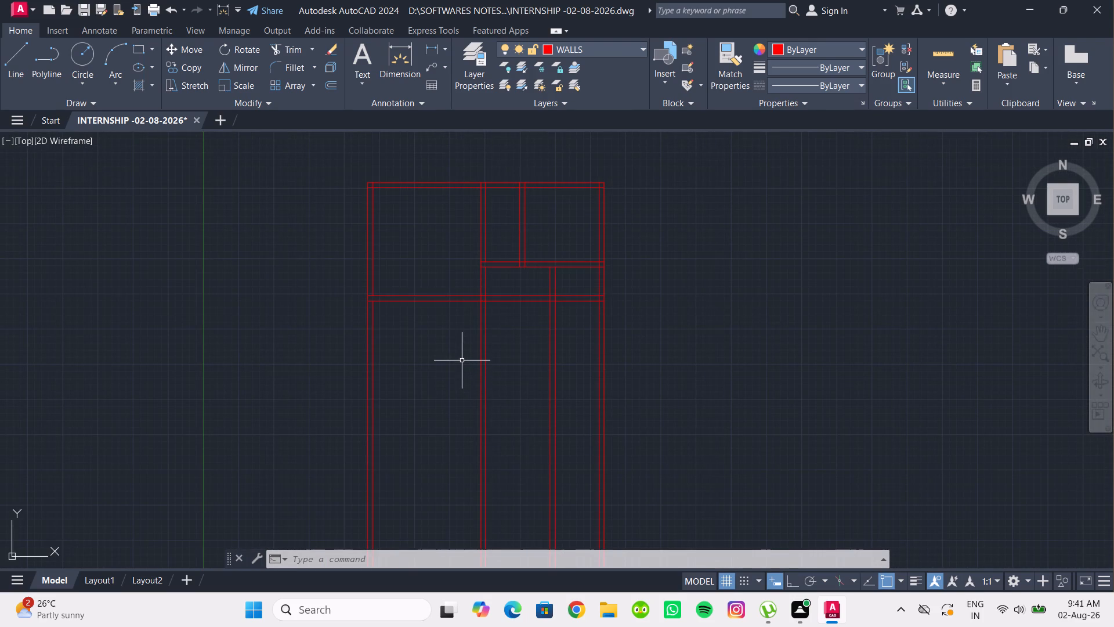
scroll(462, 360, "down", 1)
middle_click_drag(462, 360, 458, 399)
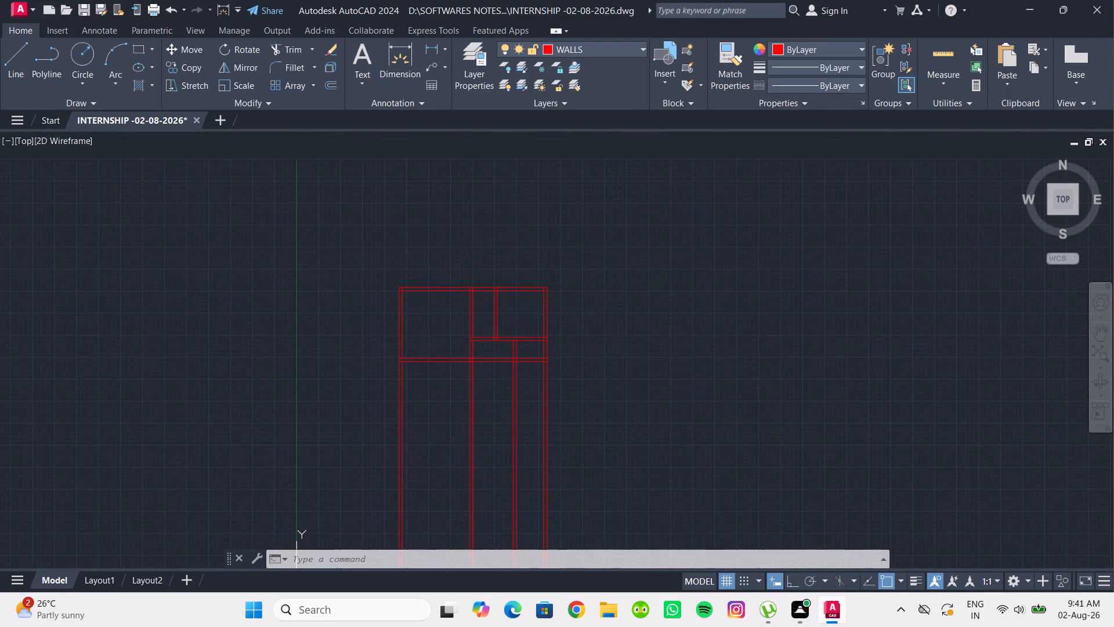
scroll(458, 399, "up", 1)
middle_click_drag(458, 399, 444, 405)
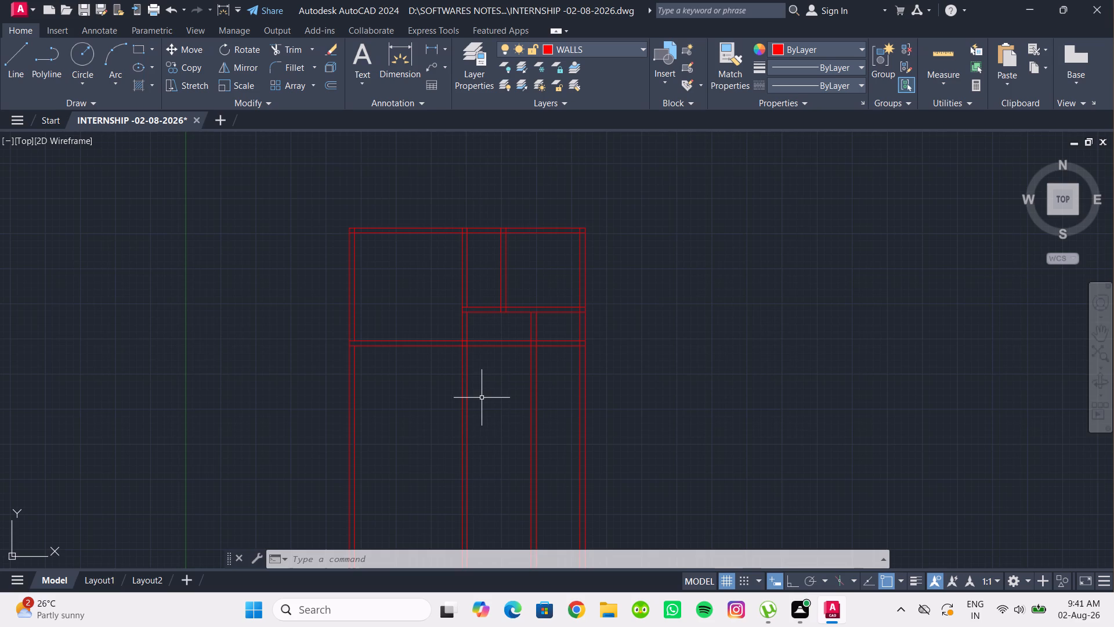
middle_click_drag(482, 398, 486, 352)
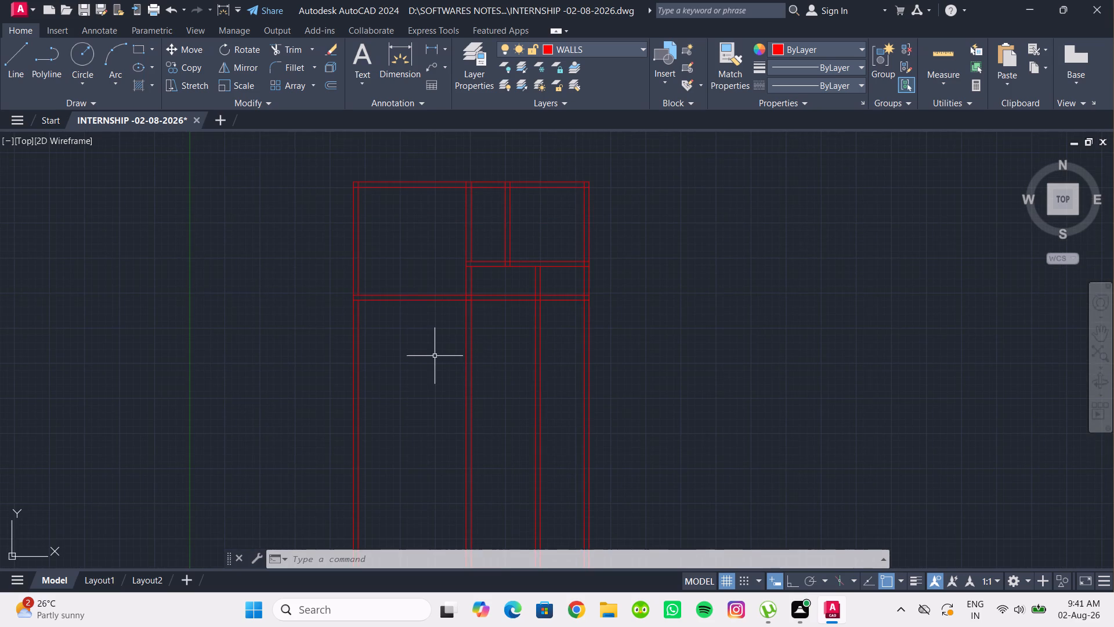
middle_click_drag(405, 356, 412, 388)
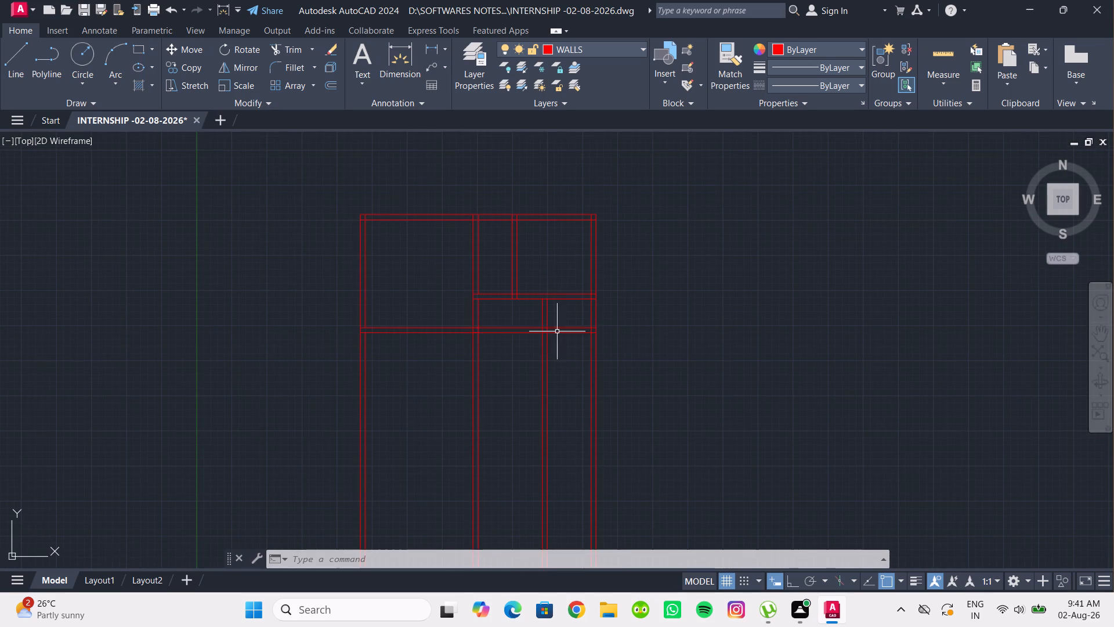
middle_click_drag(459, 336, 458, 268)
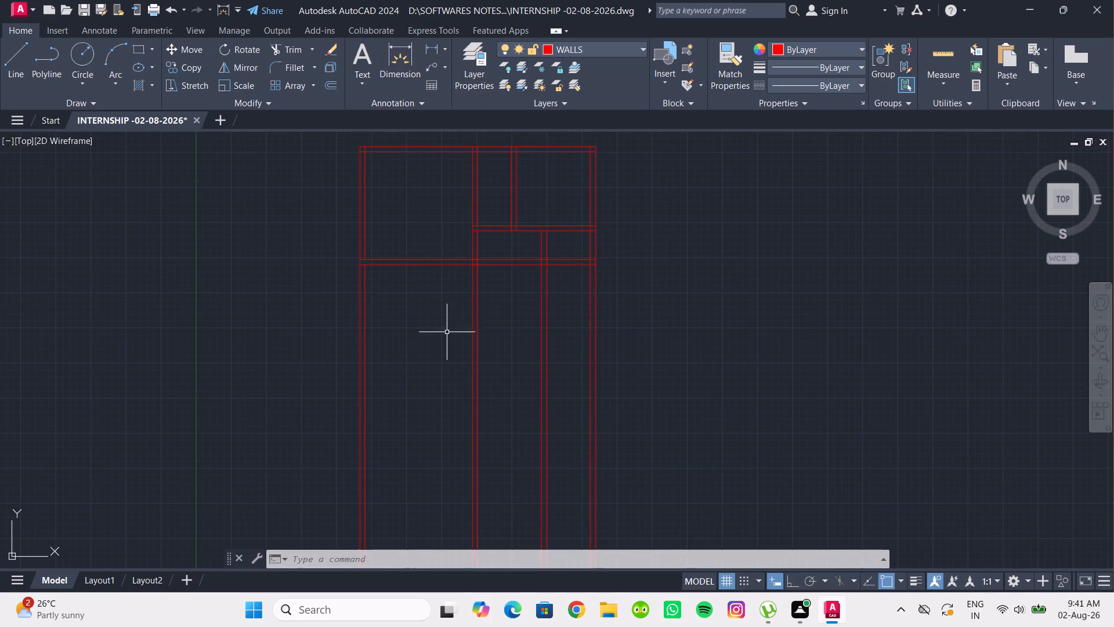
Offset the left outer wall's inner line, below the left room's bottom wall, 6'6" to the right.
left_click(332, 80)
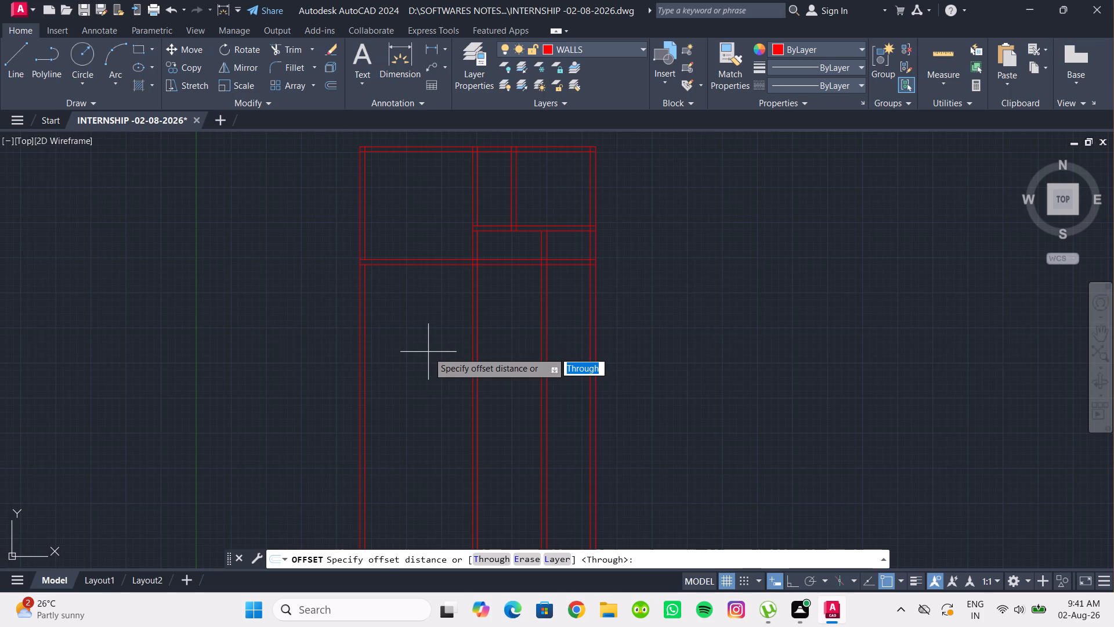
type("6'")
type("6\"")
key("Return")
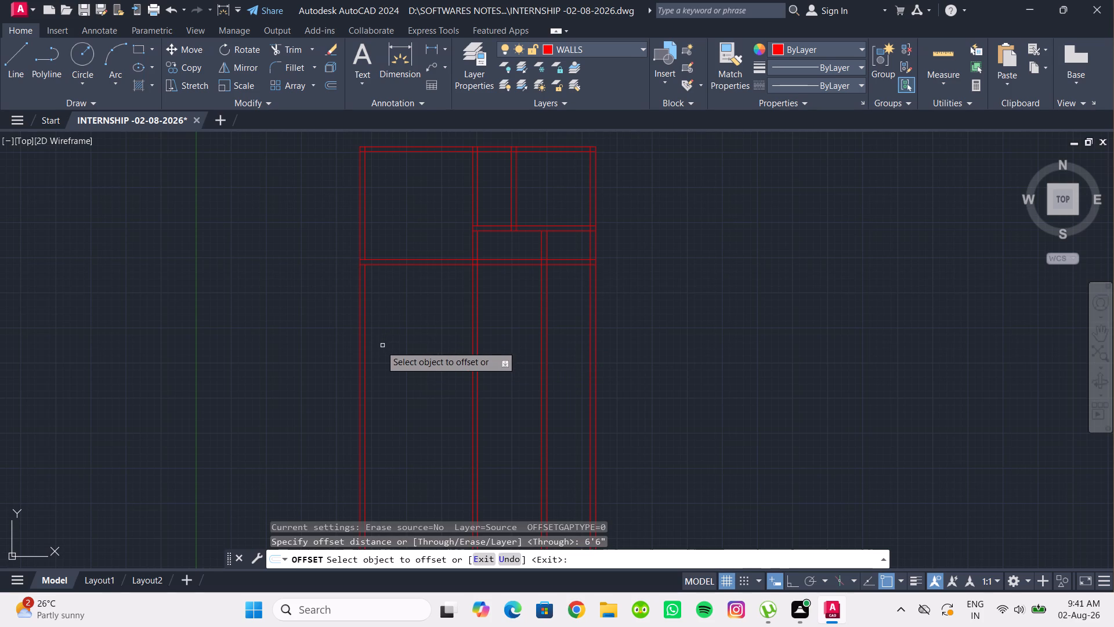
left_click(364, 338)
left_click(451, 348)
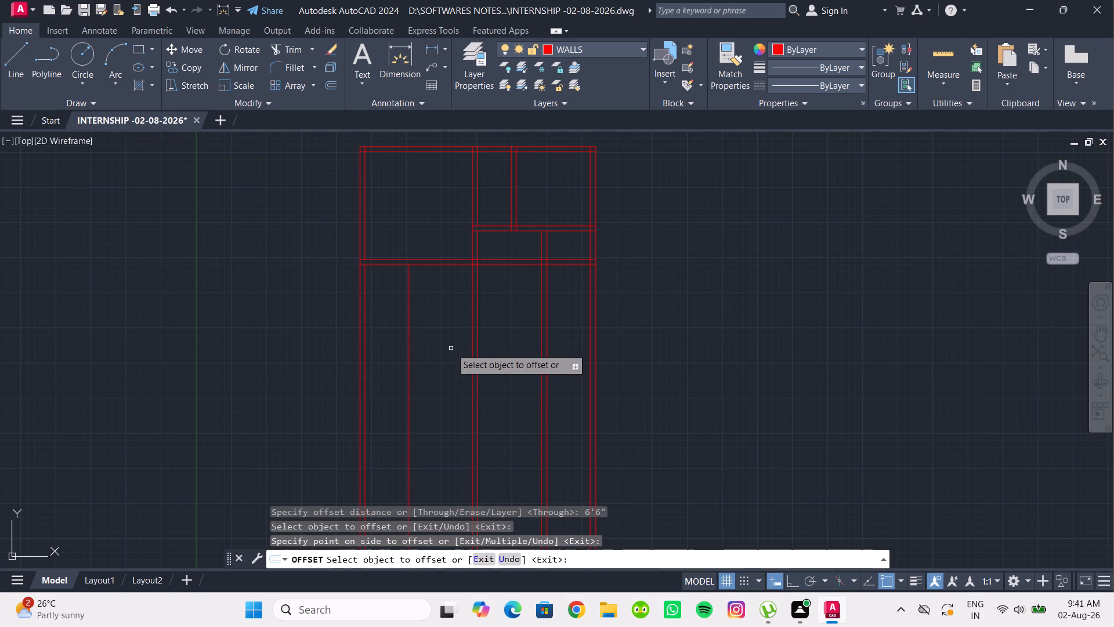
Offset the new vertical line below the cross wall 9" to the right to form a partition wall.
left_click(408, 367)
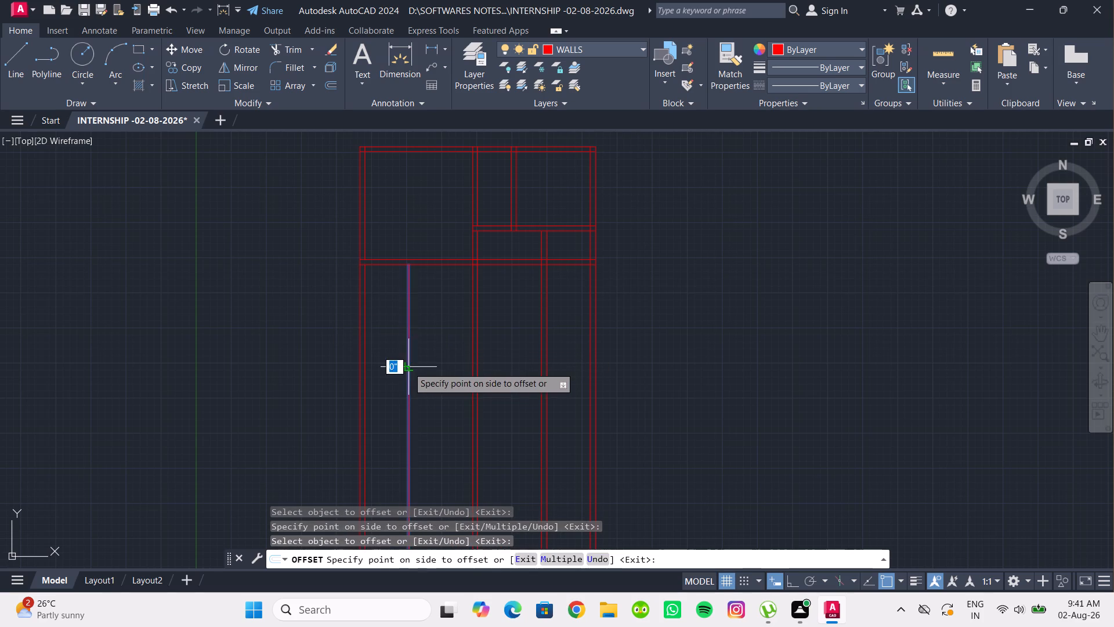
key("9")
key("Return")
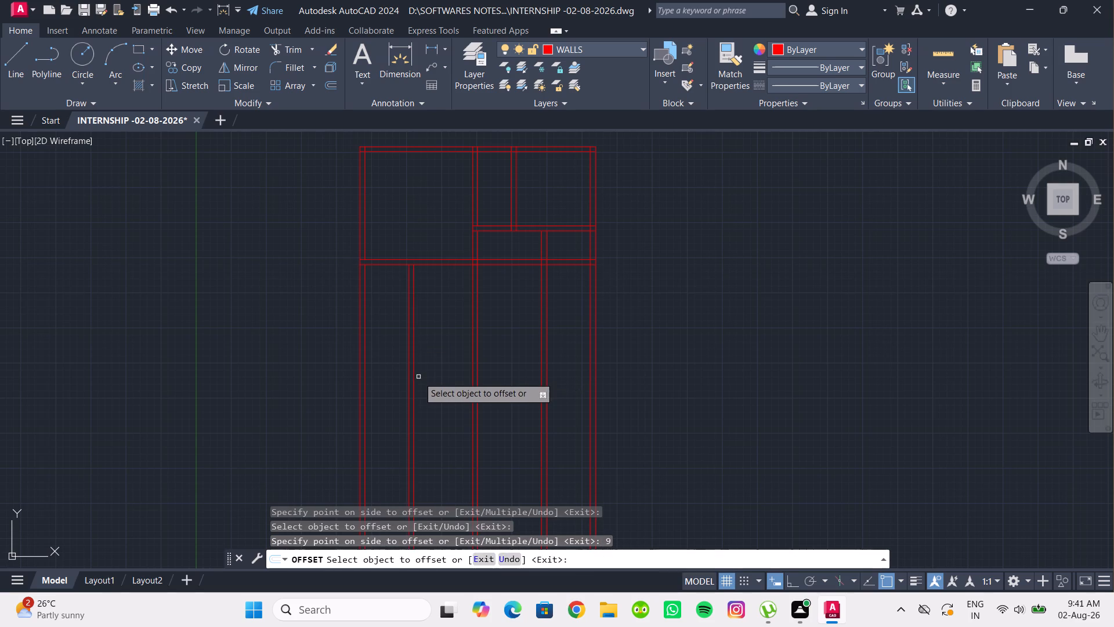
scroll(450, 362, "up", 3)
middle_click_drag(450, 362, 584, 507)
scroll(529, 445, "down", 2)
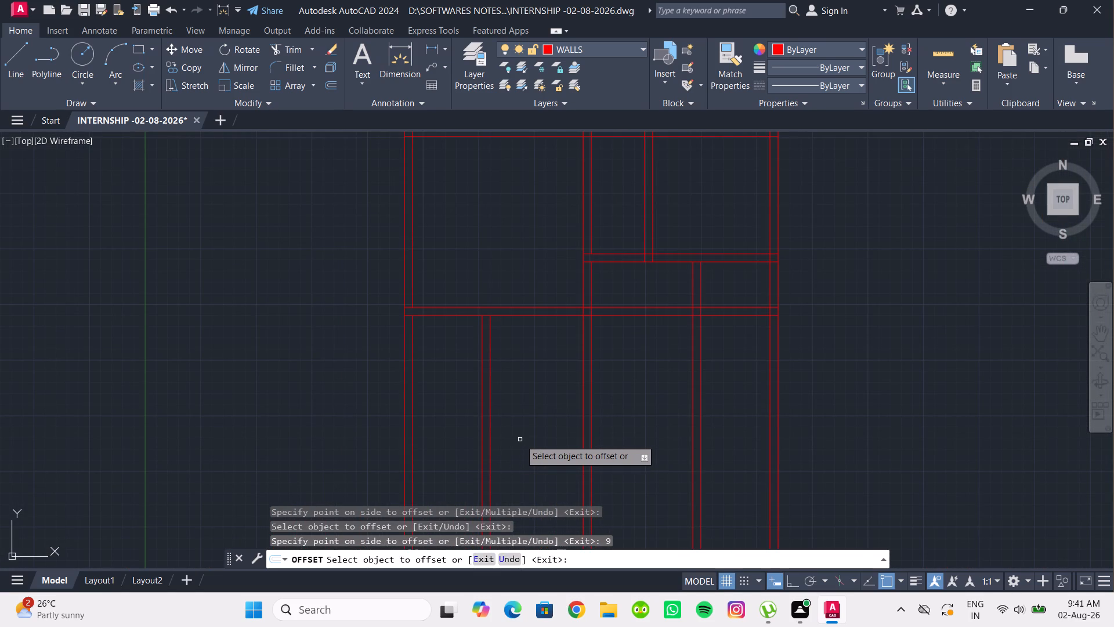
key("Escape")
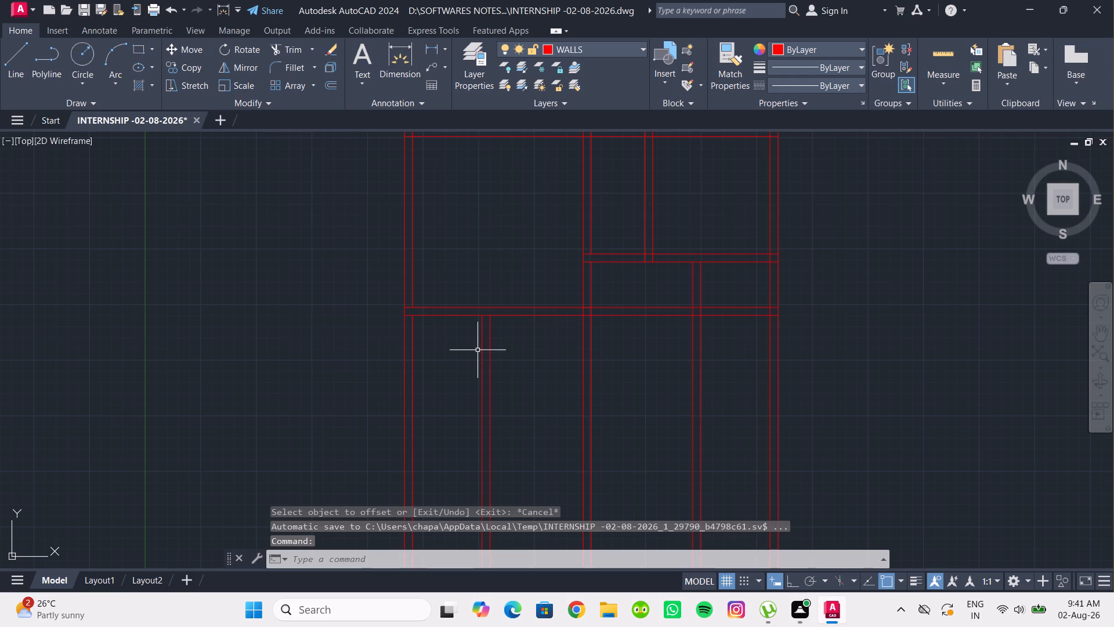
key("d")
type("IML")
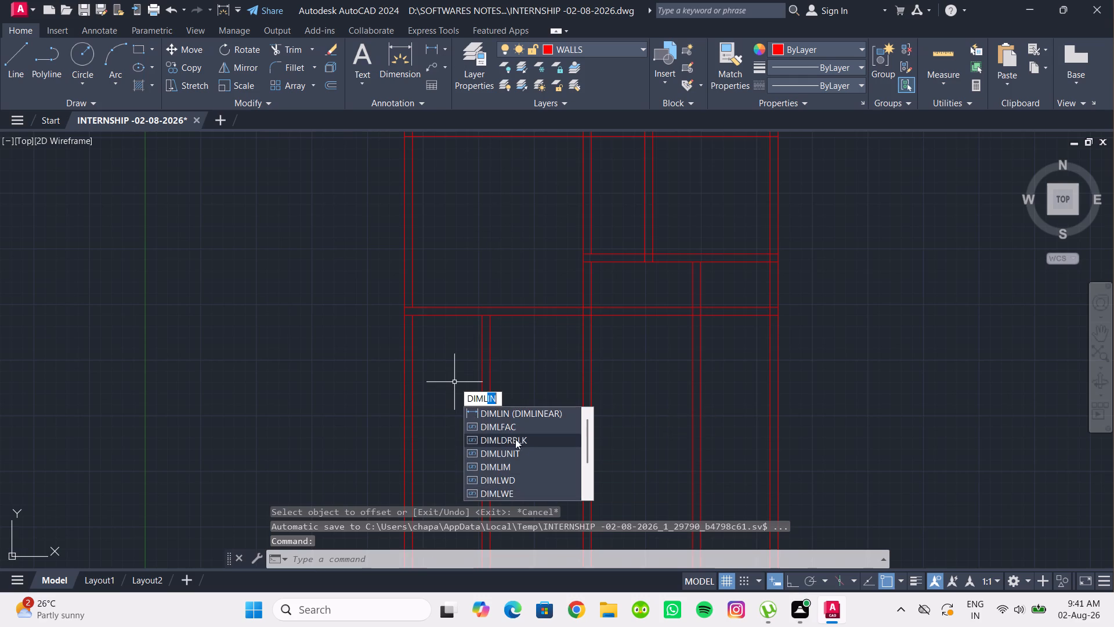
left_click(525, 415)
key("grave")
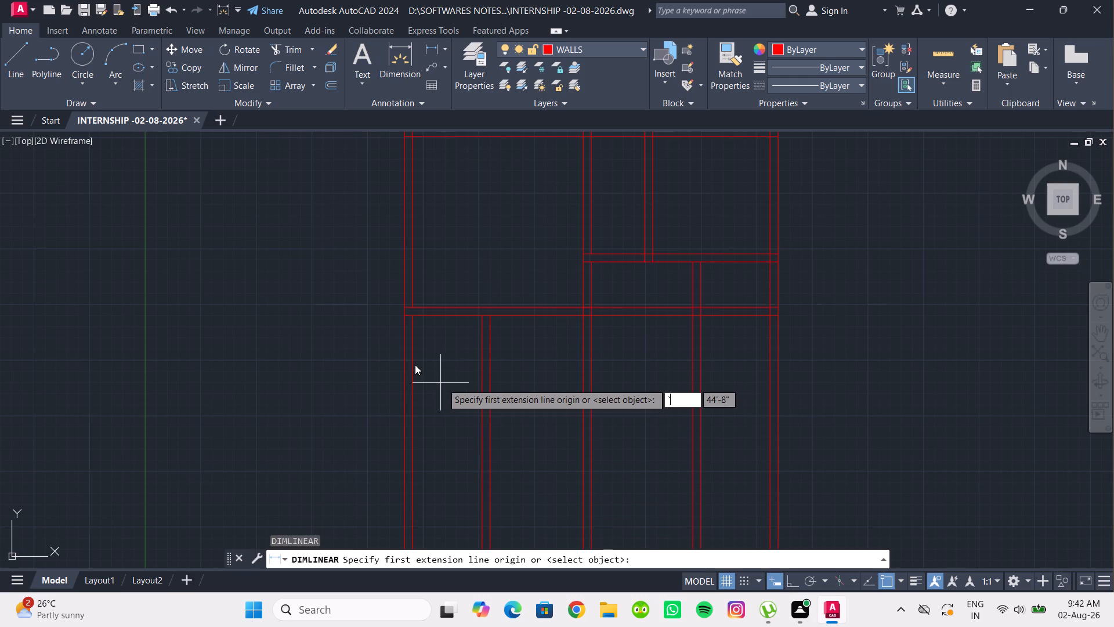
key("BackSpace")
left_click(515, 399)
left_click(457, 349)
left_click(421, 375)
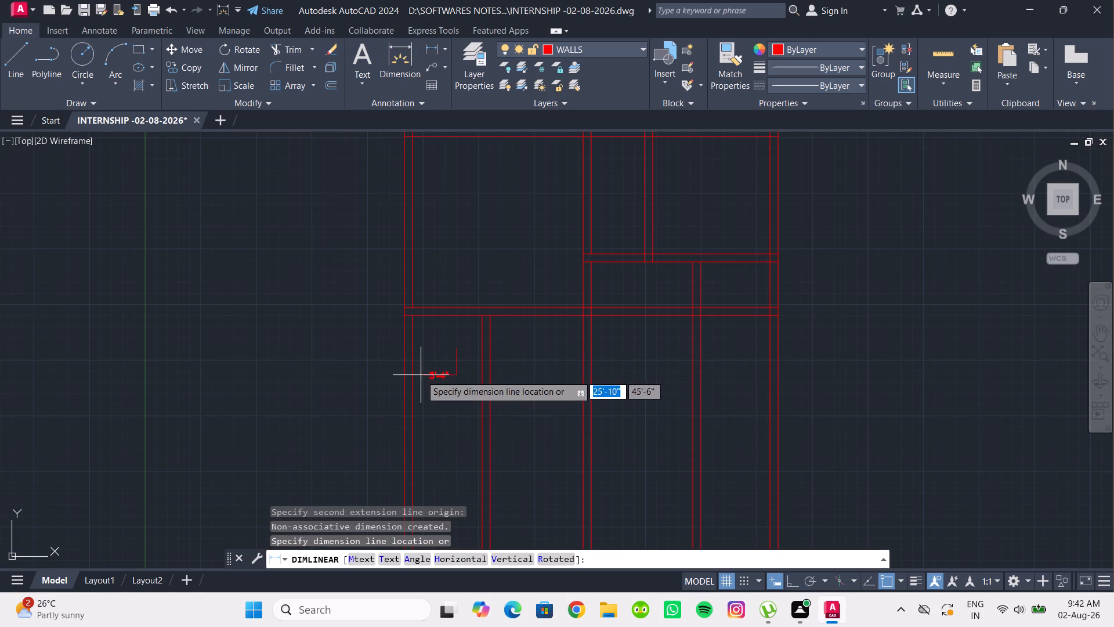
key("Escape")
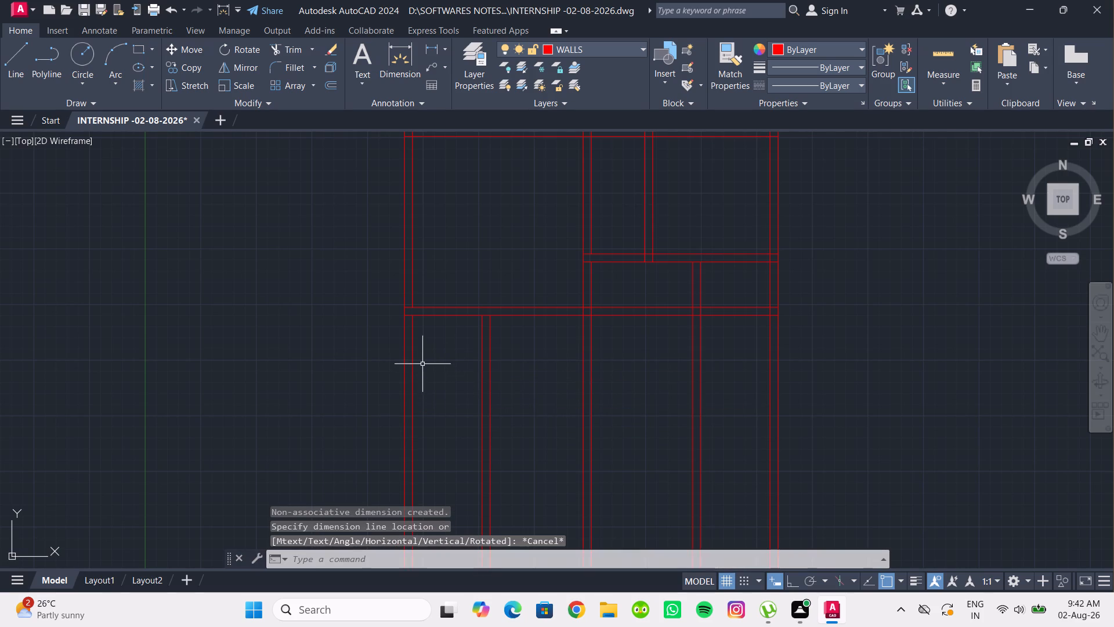
Measure the clear width between the left outer wall and the new partition wall with a linear dimension, without placing it.
key("space")
left_click(417, 356)
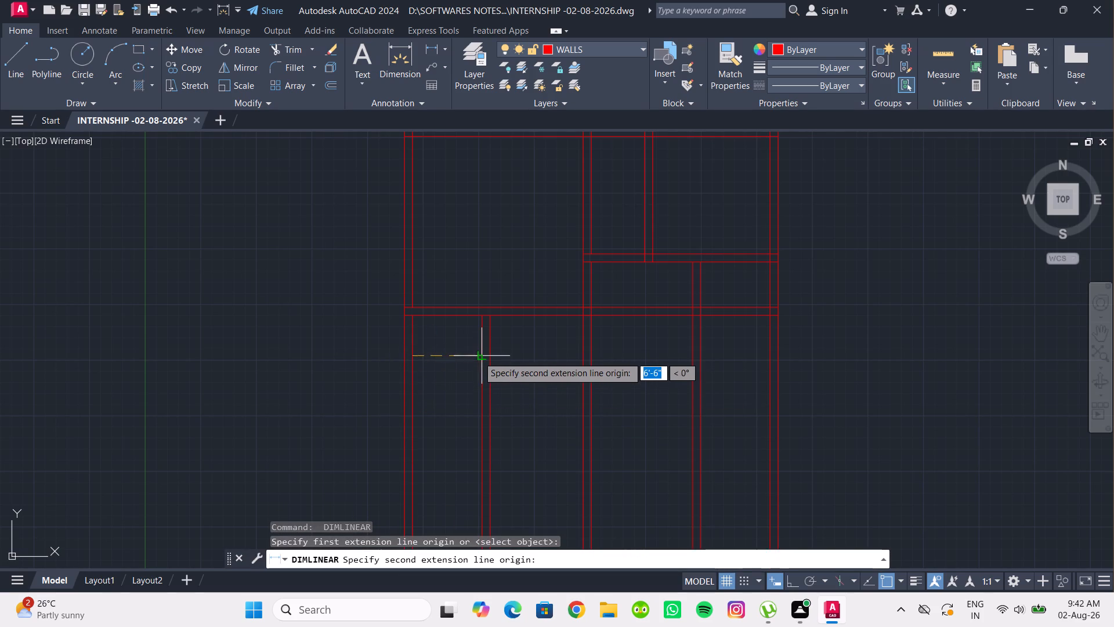
left_click(478, 356)
scroll(455, 360, "up", 3)
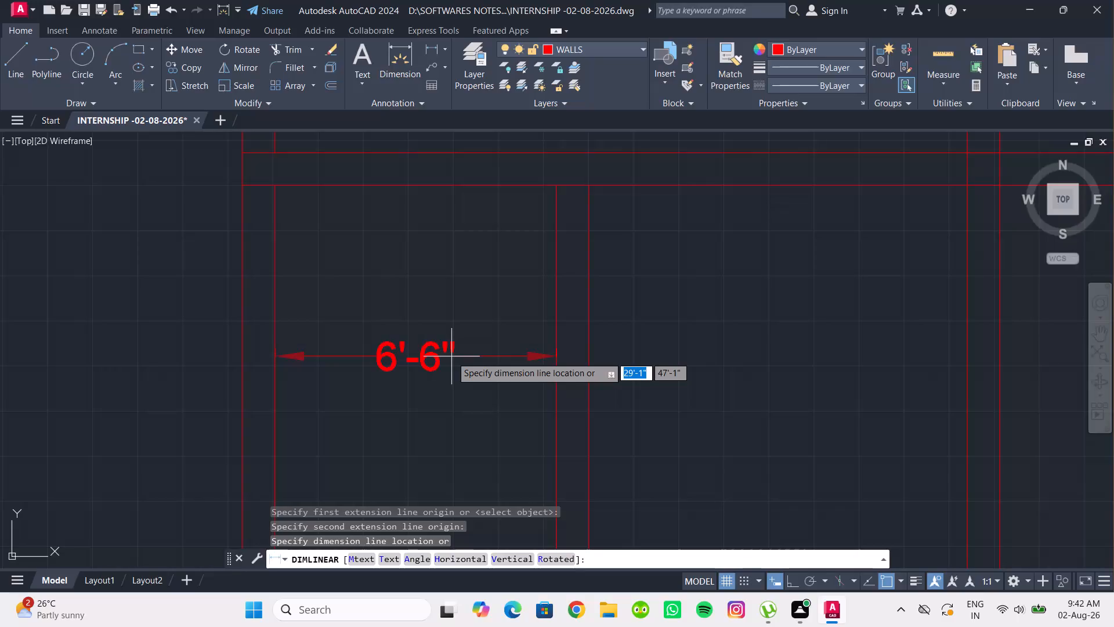
key("Escape")
Delete both lines of the new partition wall beside the left outer wall, below the cross wall.
left_click_drag(632, 398, 461, 322)
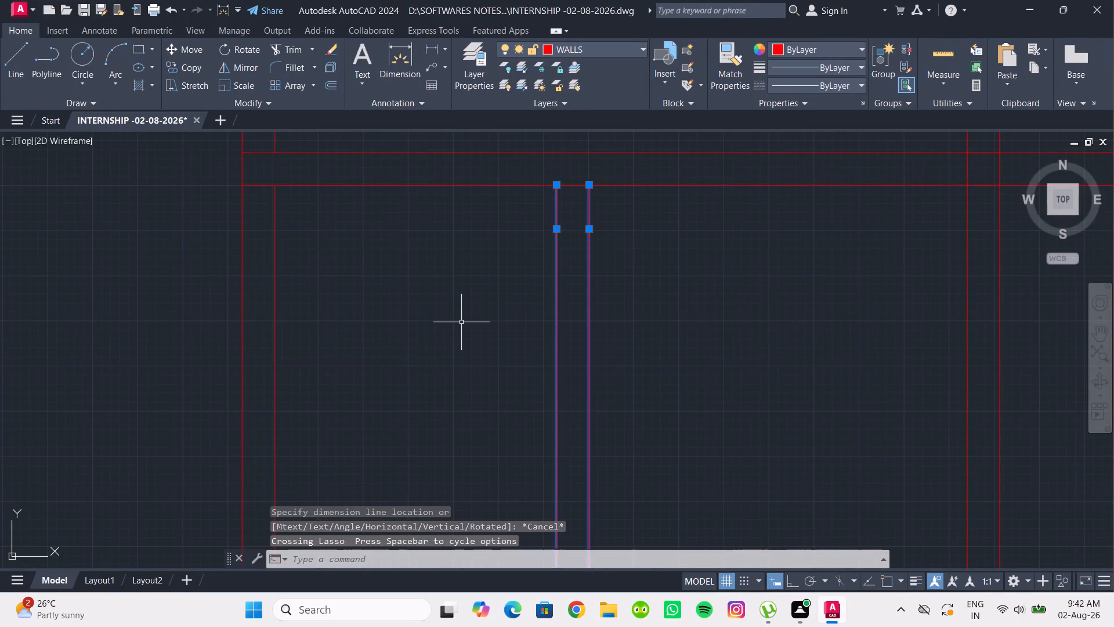
key("Delete")
Trim away the two inner vertical walls below the cross wall, leaving one open space between the outer walls.
scroll(556, 210, "down", 5)
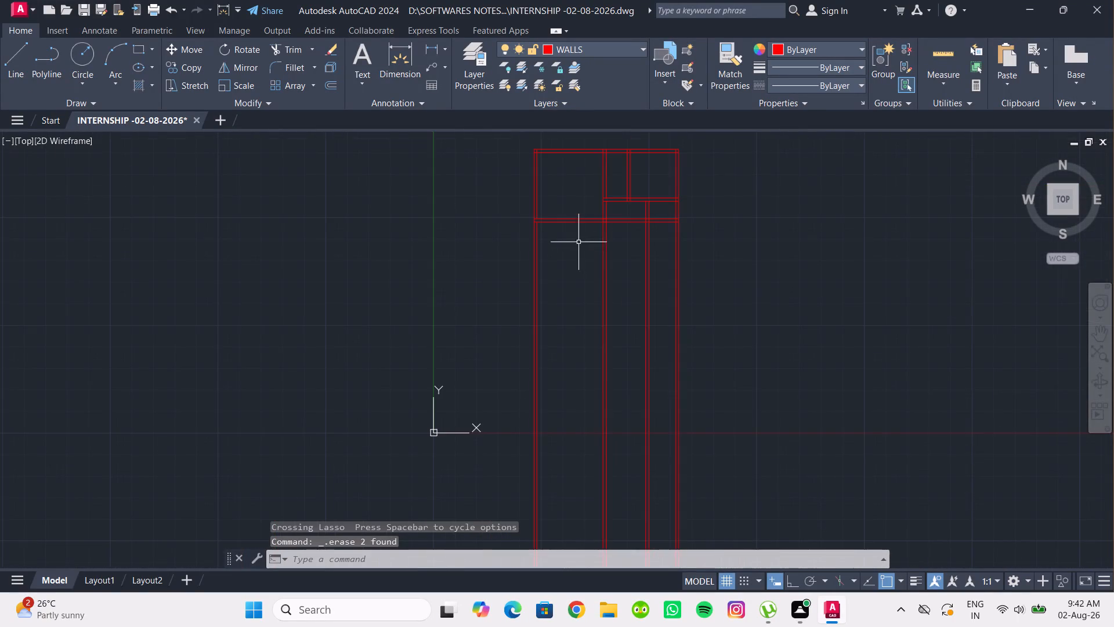
middle_click_drag(599, 262, 596, 306)
scroll(565, 286, "up", 1)
middle_click_drag(573, 290, 558, 293)
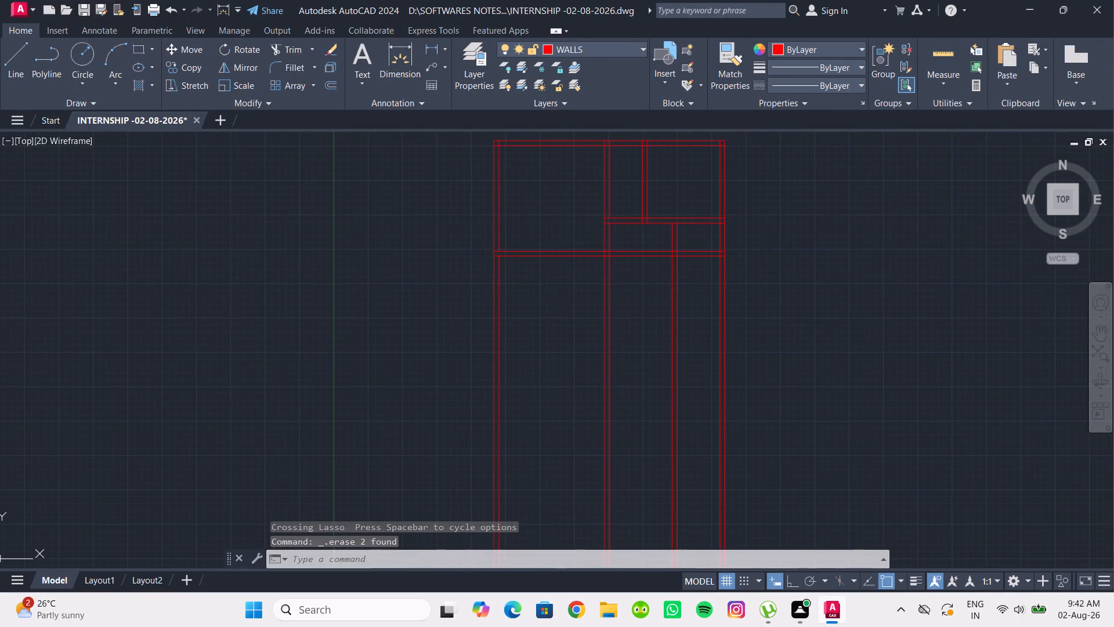
type("TR")
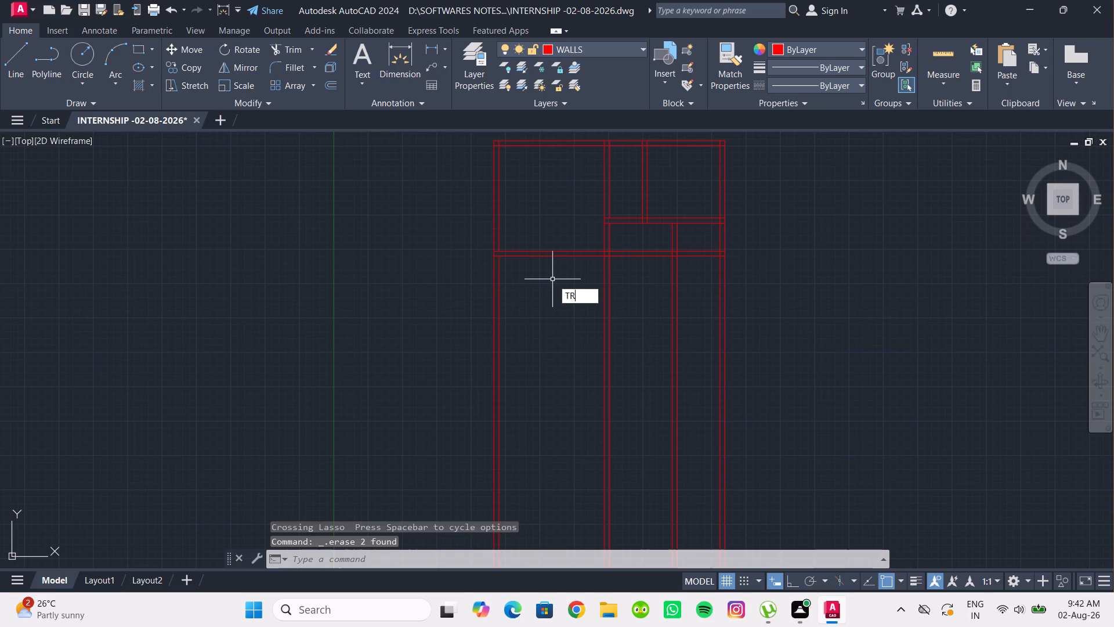
key("Return")
left_click_drag(552, 279, 707, 303)
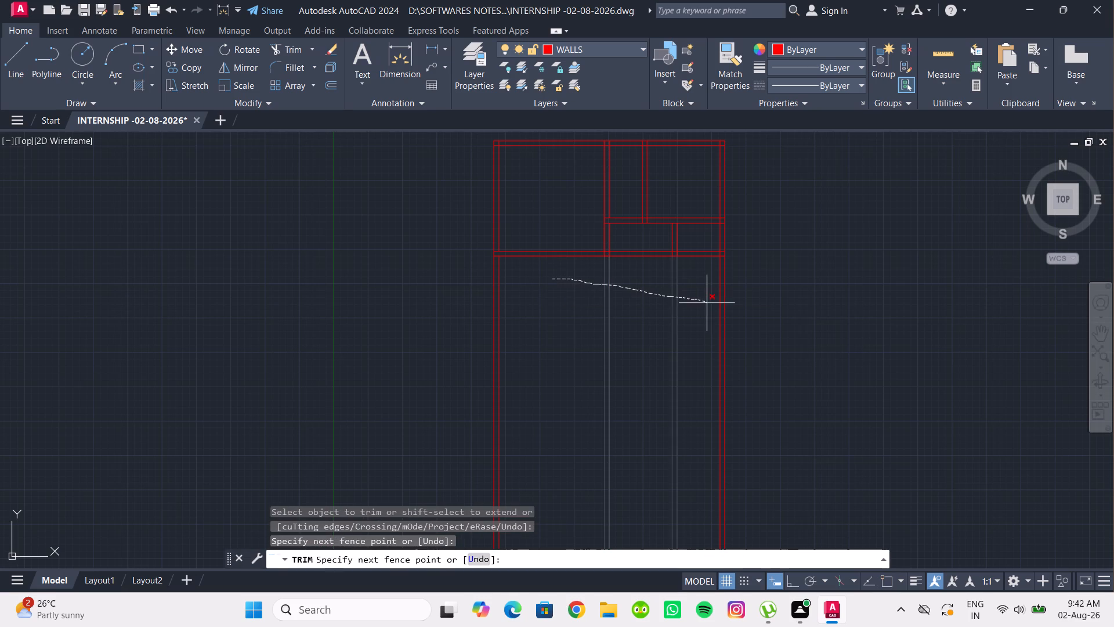
left_click_drag(707, 303, 705, 304)
Form a 9" partition wall below the cross wall, offset 10'6" to the right of the left outer wall's inner line.
middle_click_drag(697, 308, 693, 301)
scroll(694, 302, "up", 1)
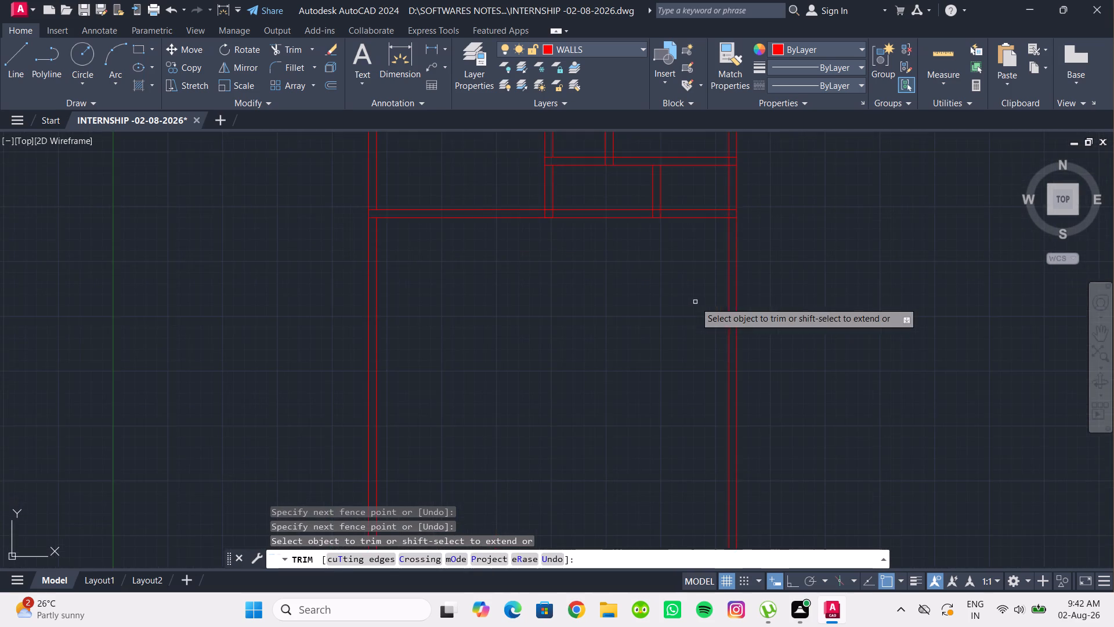
middle_click_drag(697, 302, 734, 328)
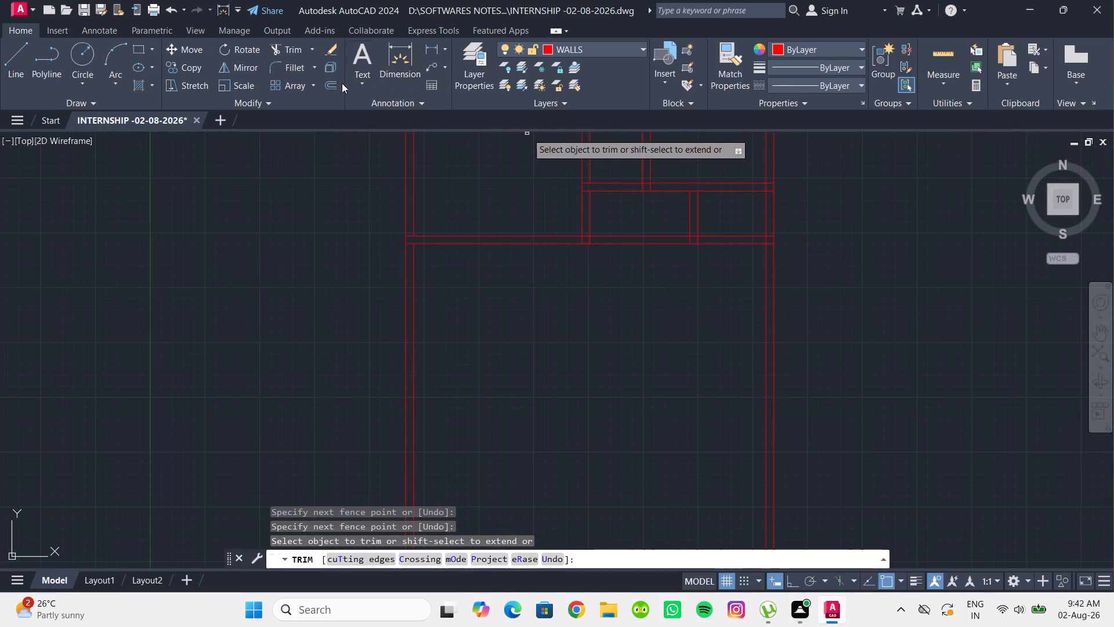
left_click(338, 82)
type("10'6\"")
key("Return")
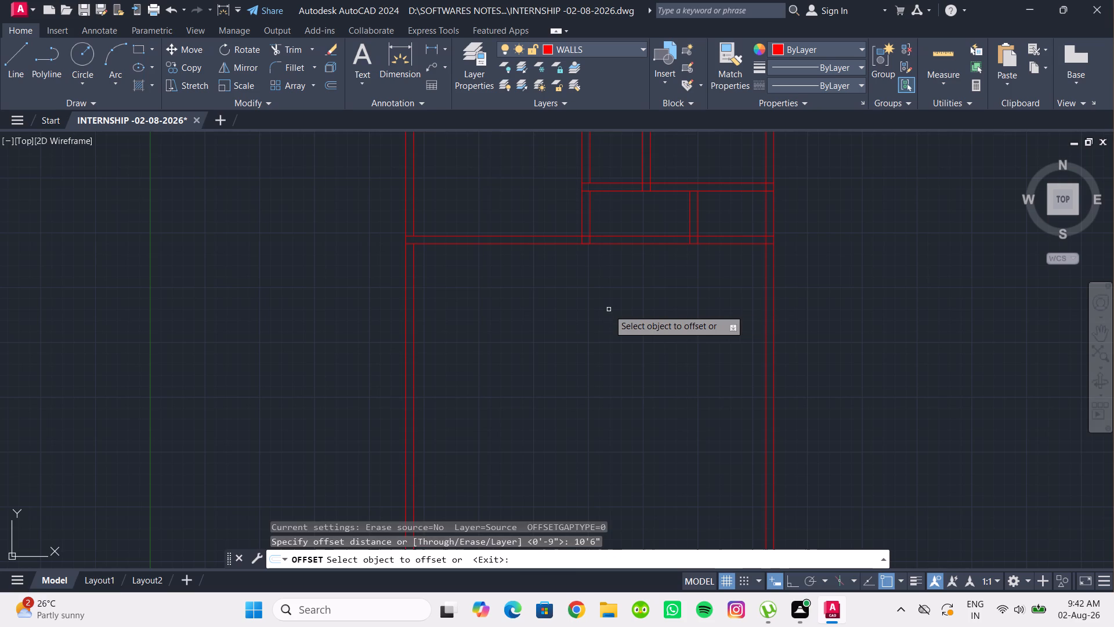
left_click(414, 365)
left_click(480, 375)
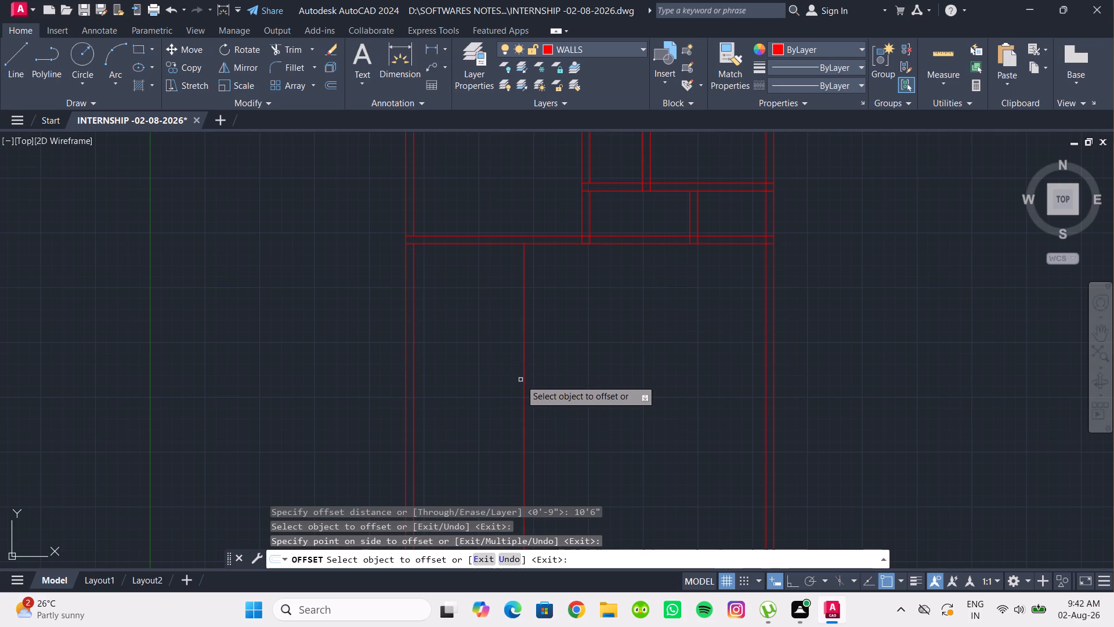
left_click_drag(525, 387, 534, 388)
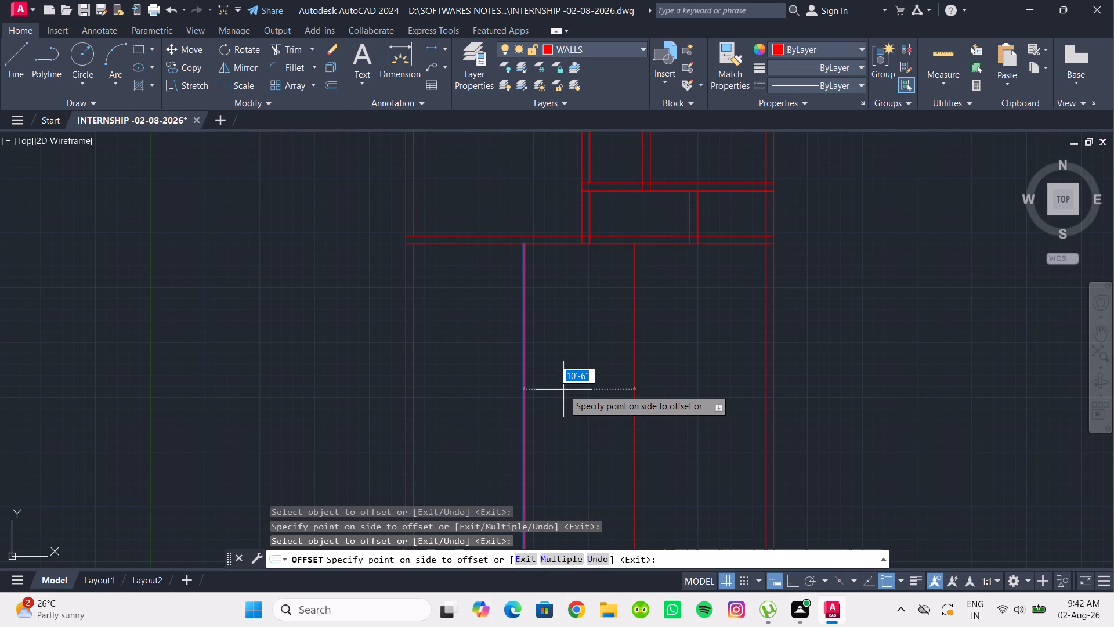
key("9")
key("Return")
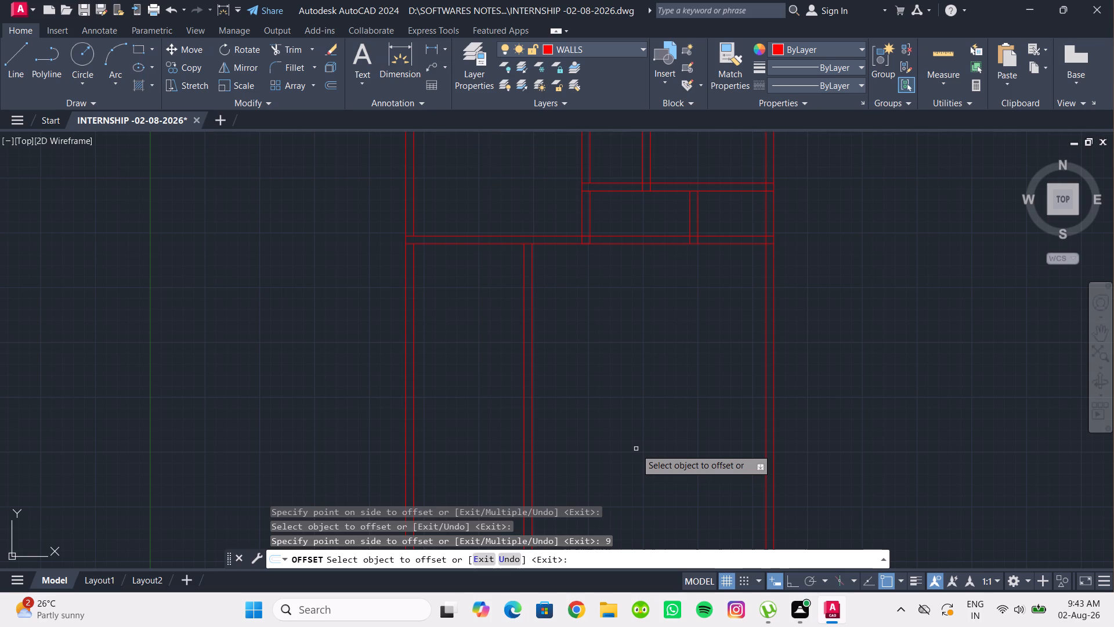
Form a second 9" partition wall, offset 10' to the right of the first partition's right line.
left_click(530, 360)
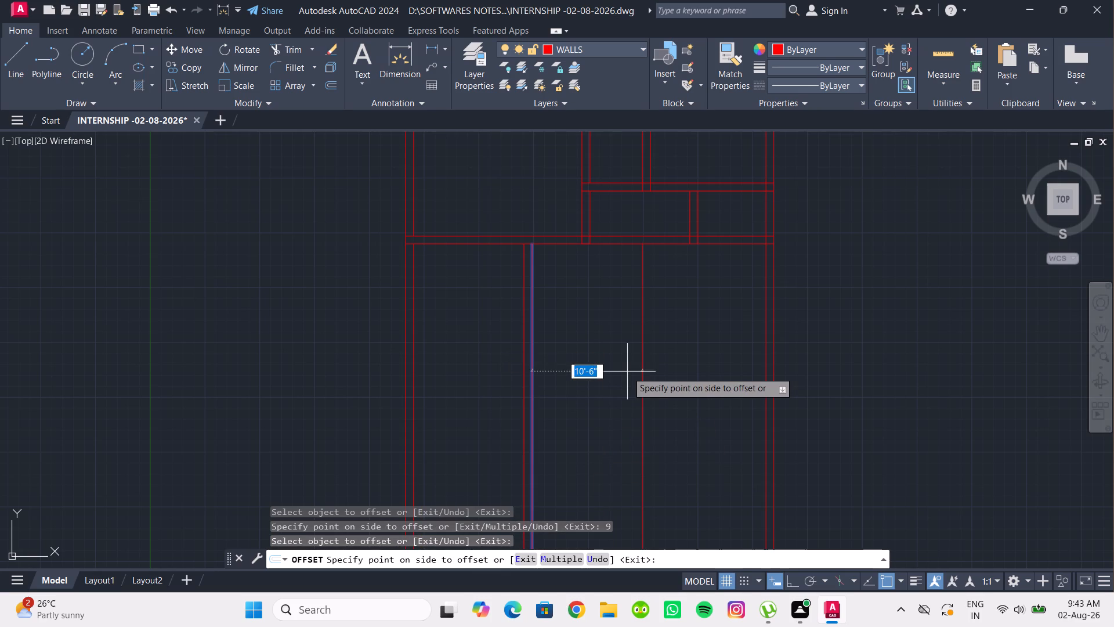
type("10'")
key("Return")
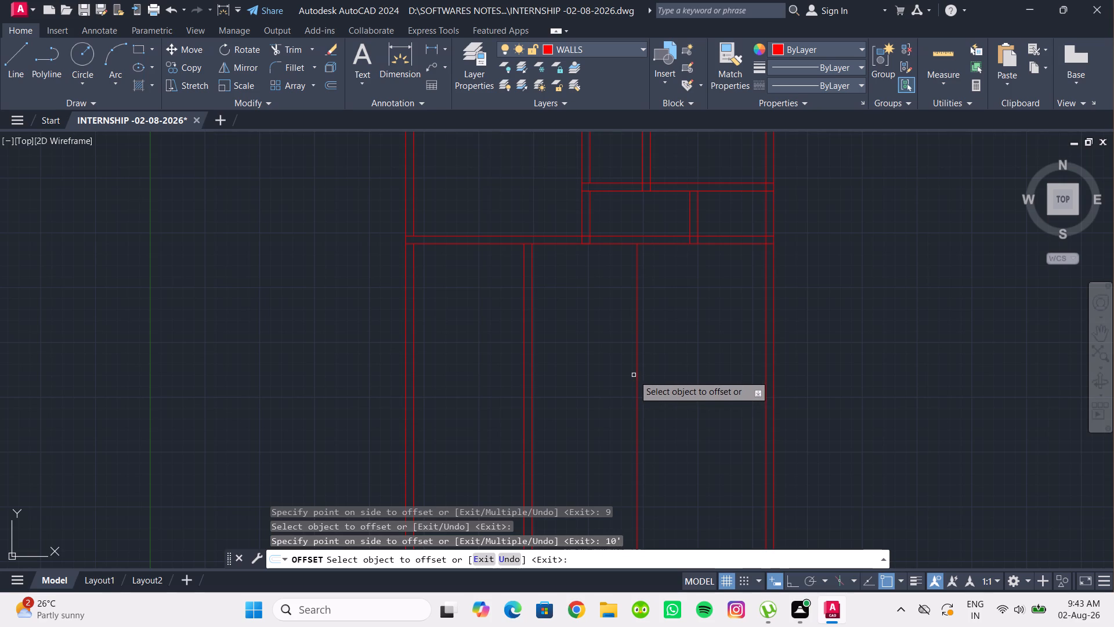
left_click(638, 376)
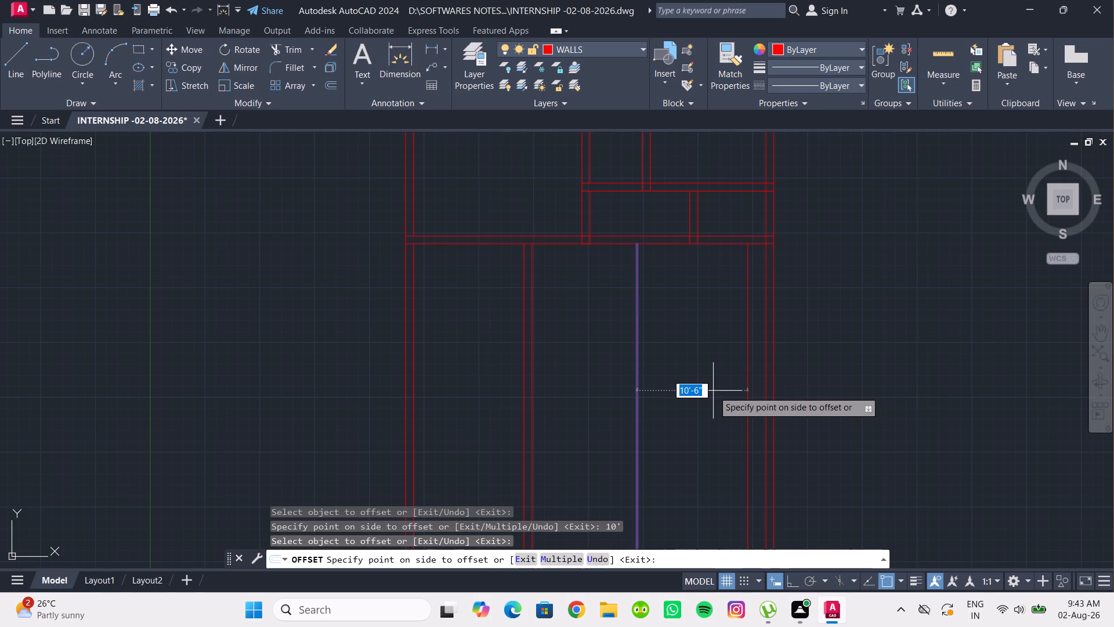
key("9")
key("Return")
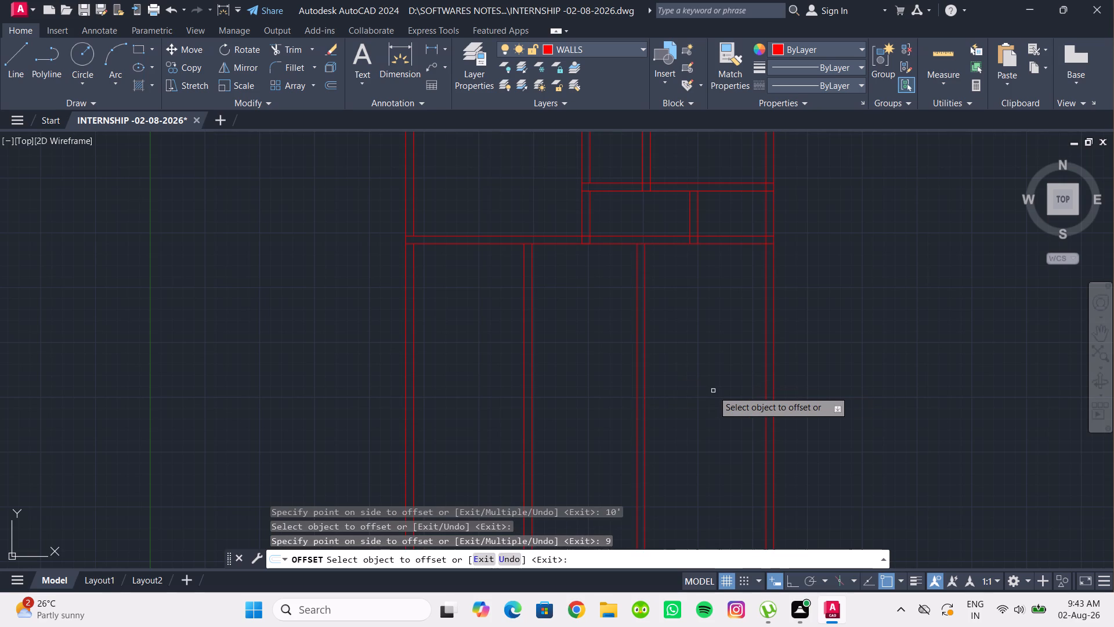
Measure the clear width between the second partition and the right outer wall with a linear dimension, without placing it.
left_click(432, 51)
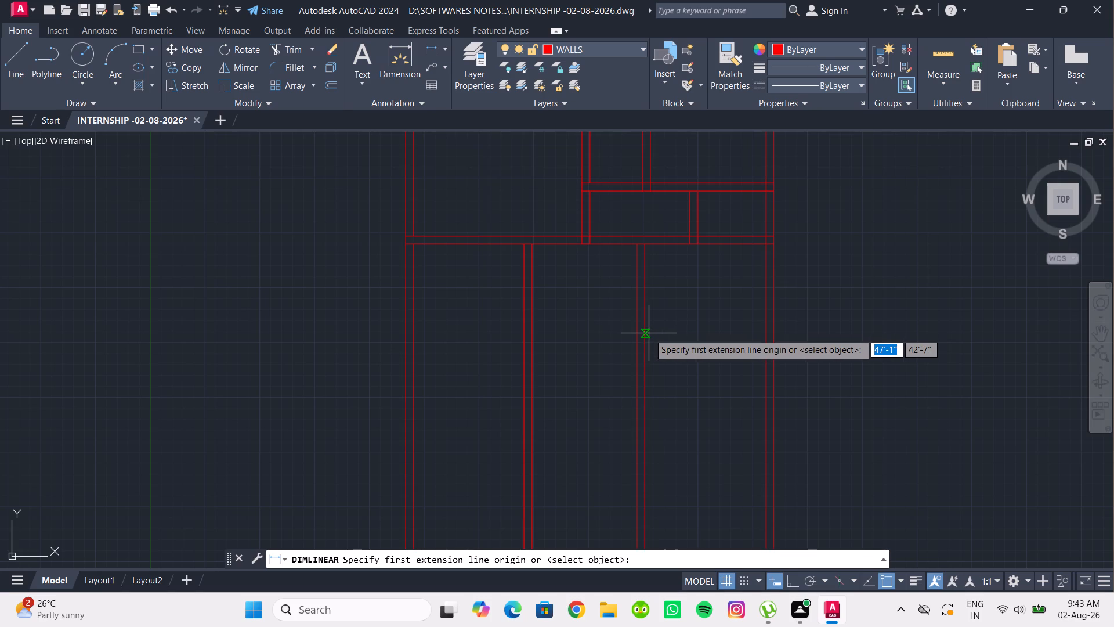
left_click(649, 333)
left_click(763, 337)
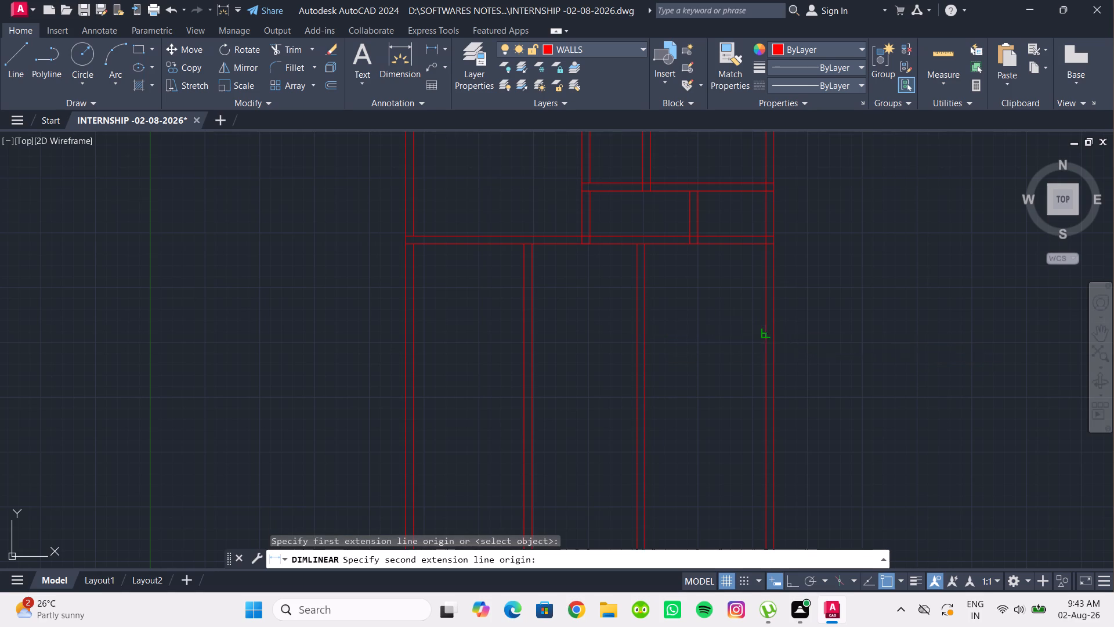
scroll(714, 339, "up", 1)
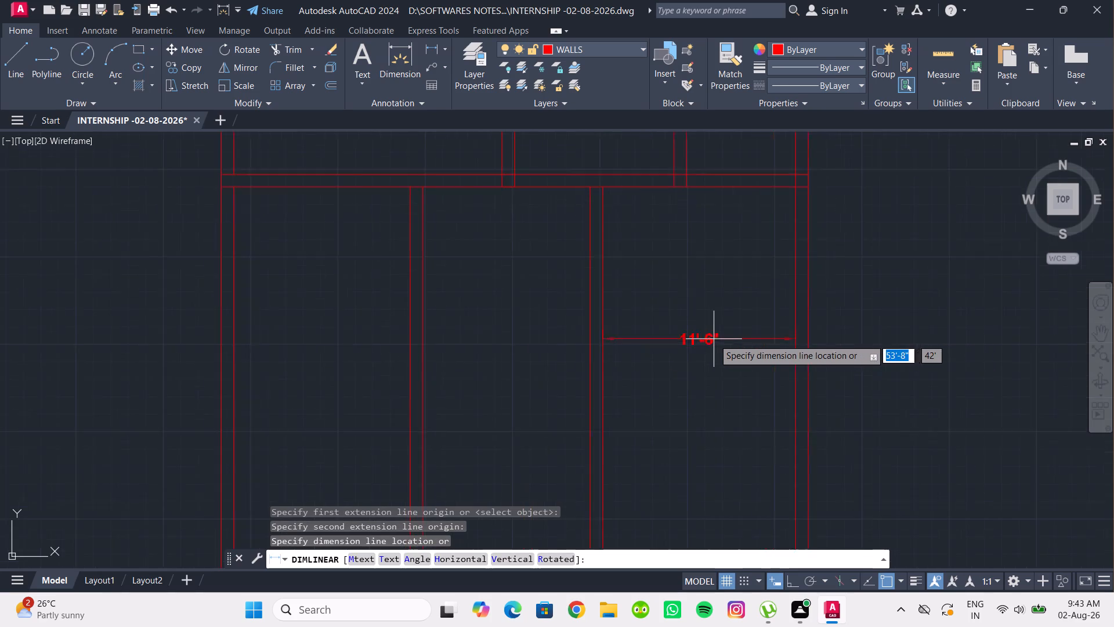
scroll(714, 339, "up", 2)
scroll(714, 339, "down", 4)
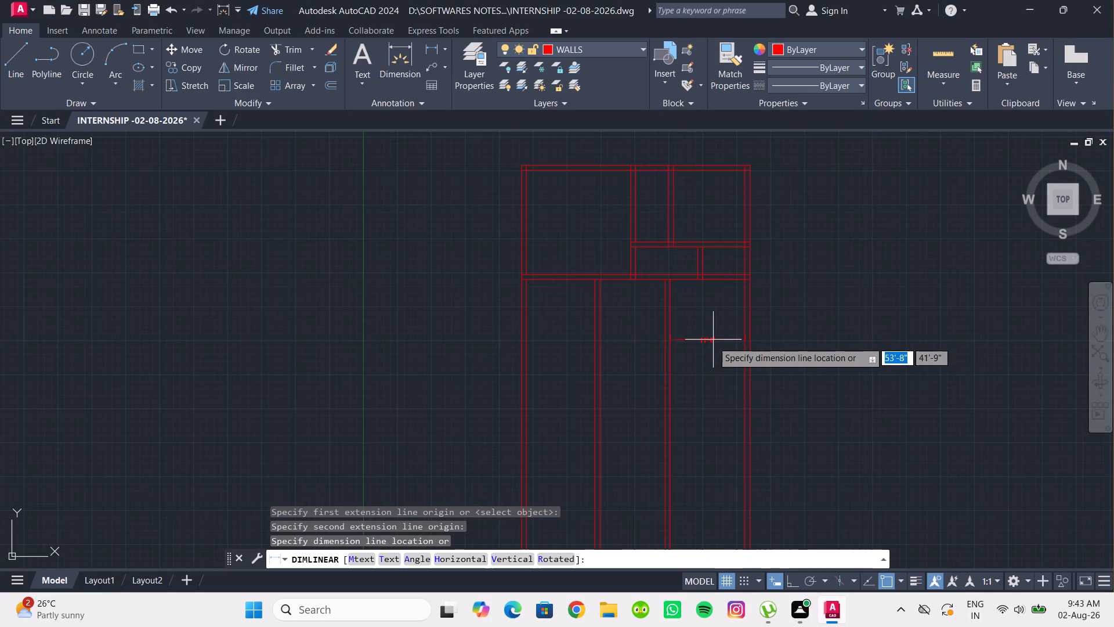
scroll(712, 350, "up", 3)
scroll(712, 351, "down", 2)
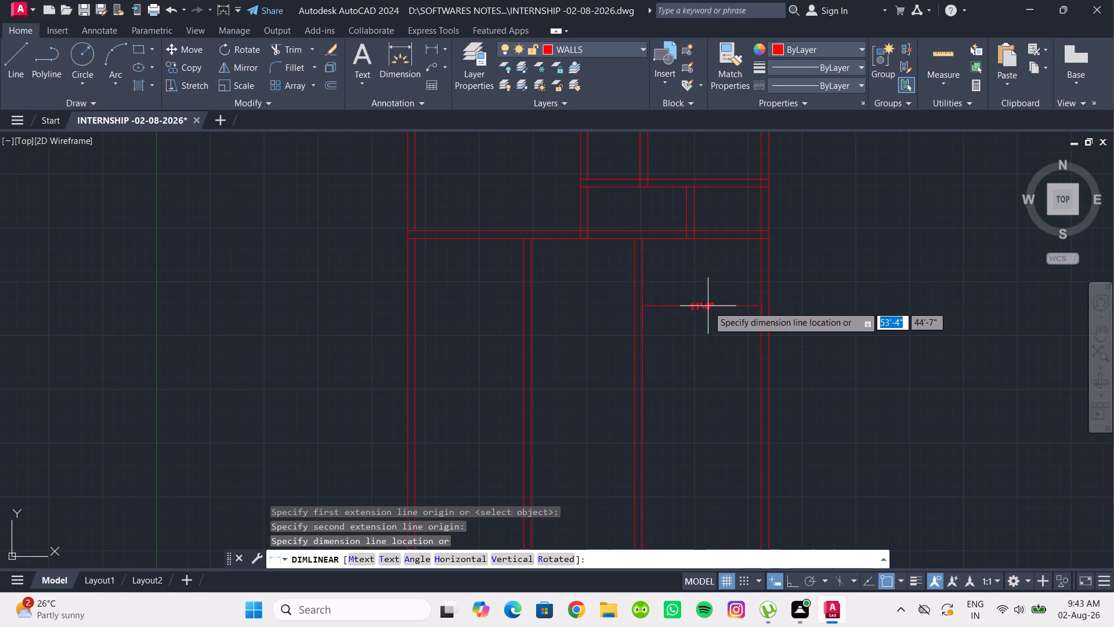
key("Escape")
Review the wall layout around the cross wall and the two partitions below it.
scroll(687, 313, "down", 1)
middle_click_drag(687, 313, 697, 292)
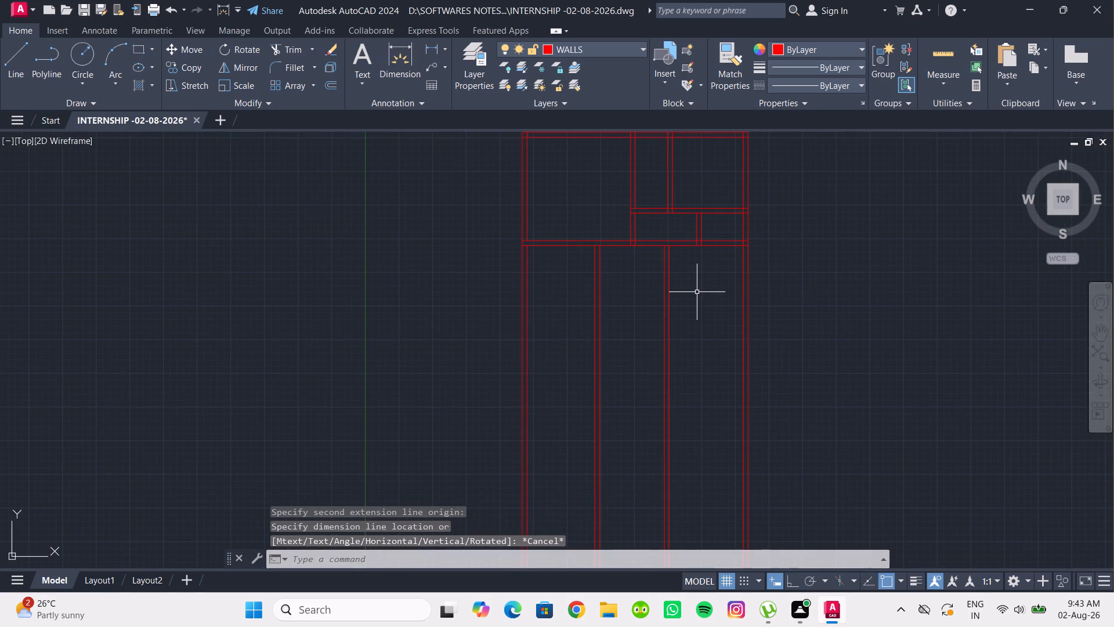
scroll(697, 292, "up", 1)
middle_click_drag(697, 292, 719, 321)
scroll(714, 324, "down", 1)
middle_click_drag(714, 324, 724, 329)
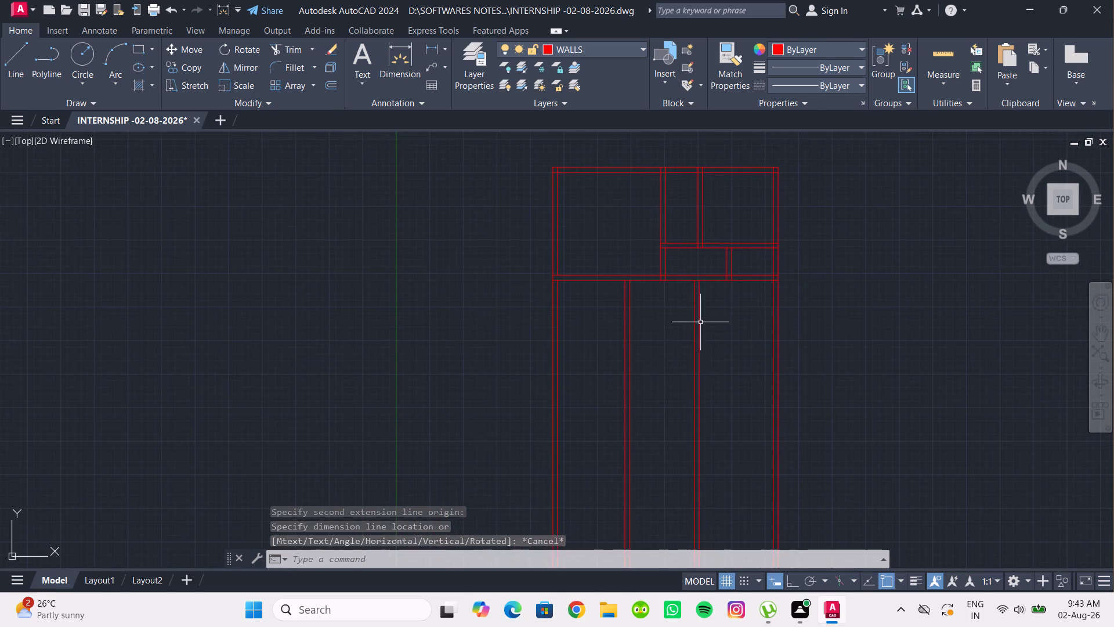
scroll(672, 326, "up", 1)
middle_click_drag(672, 326, 663, 322)
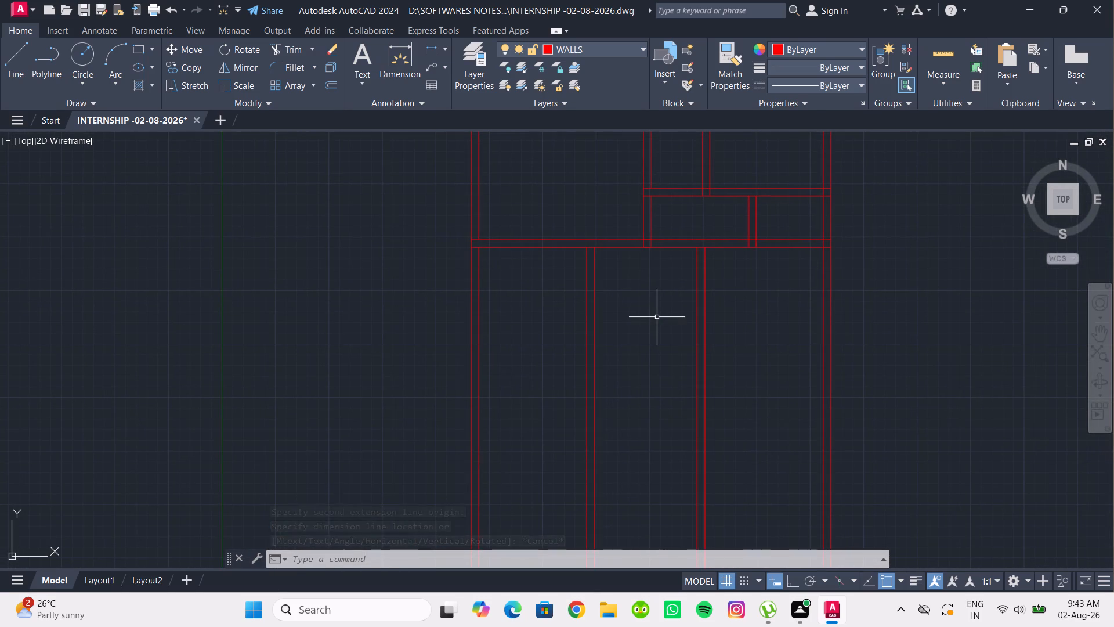
Offset the cross wall's lower line on the left side 4'6" downward, and offset the new line 9" further down to form a wall.
scroll(657, 317, "up", 1)
scroll(657, 317, "down", 1)
scroll(657, 317, "up", 1)
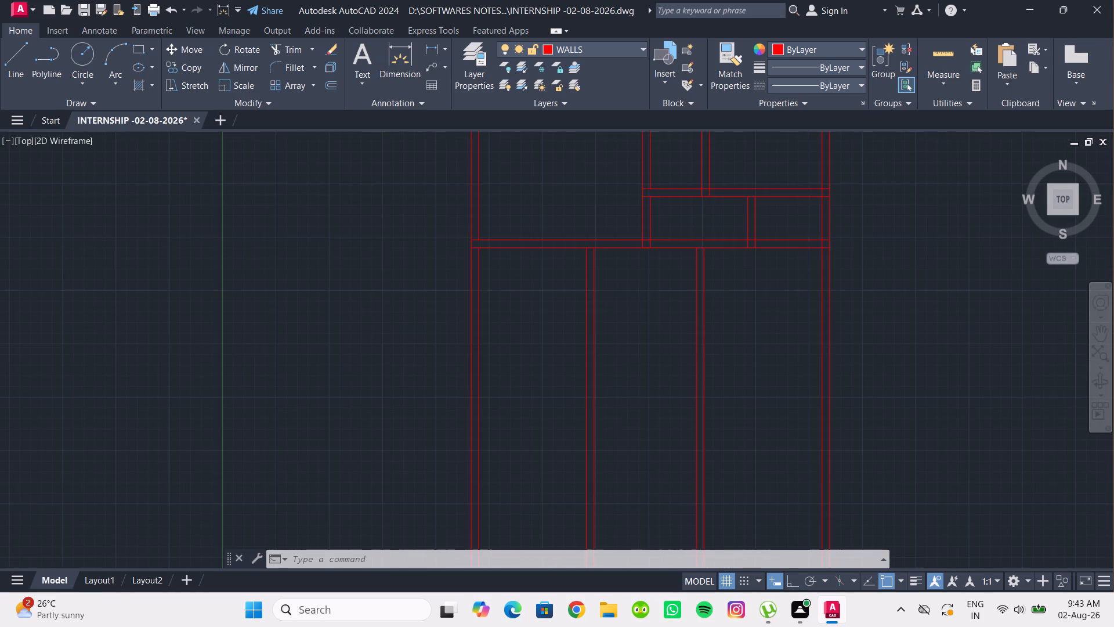
scroll(658, 314, "down", 1)
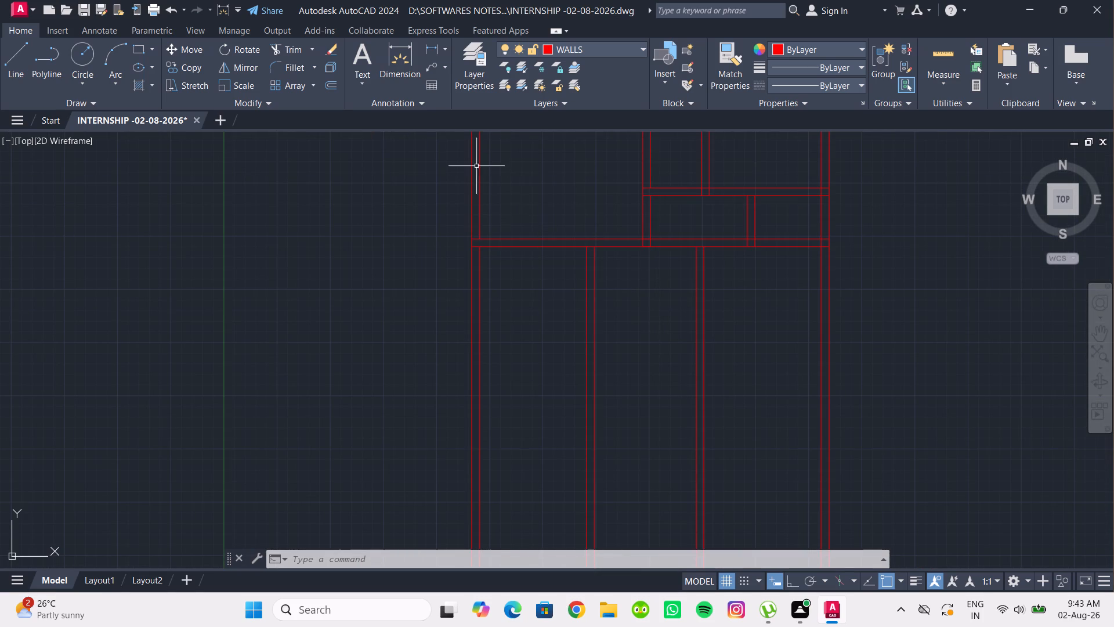
left_click(331, 85)
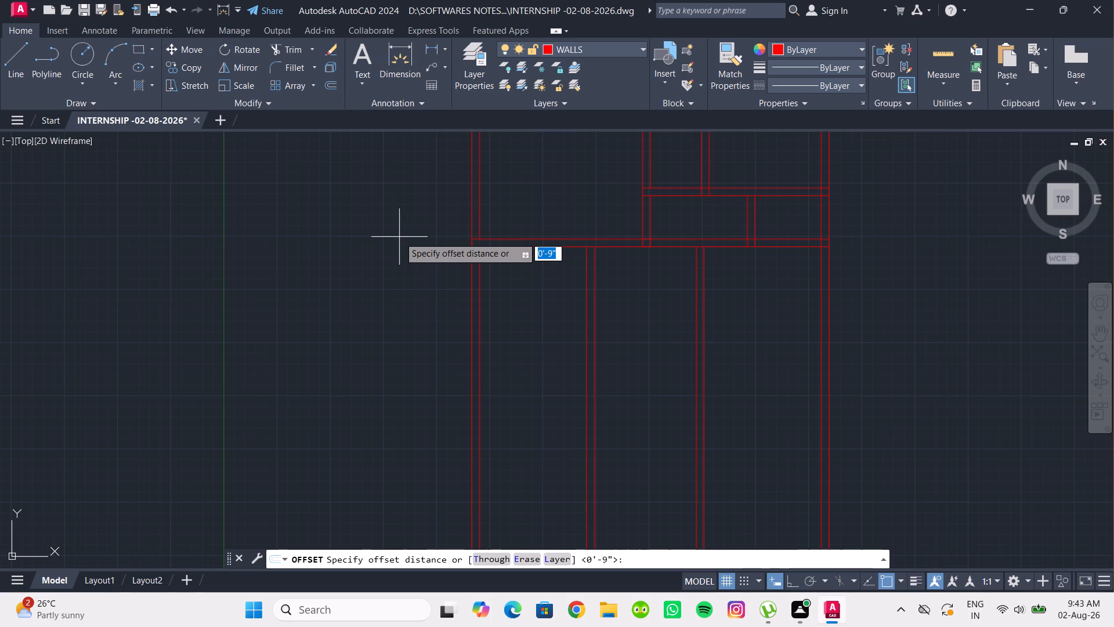
type("4'")
type("6\"")
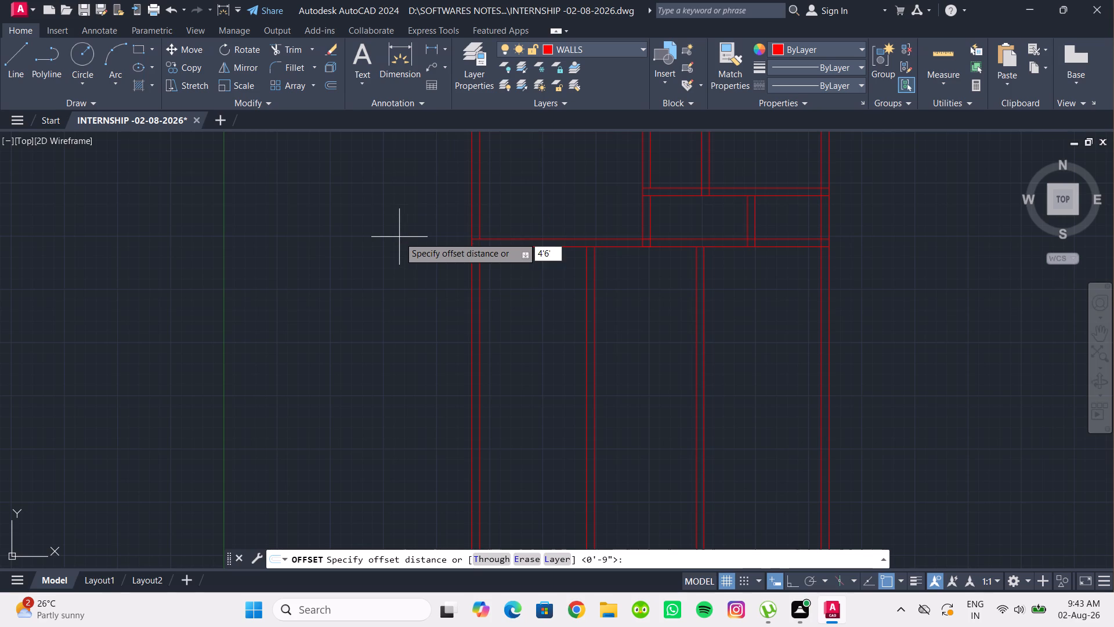
key("Return")
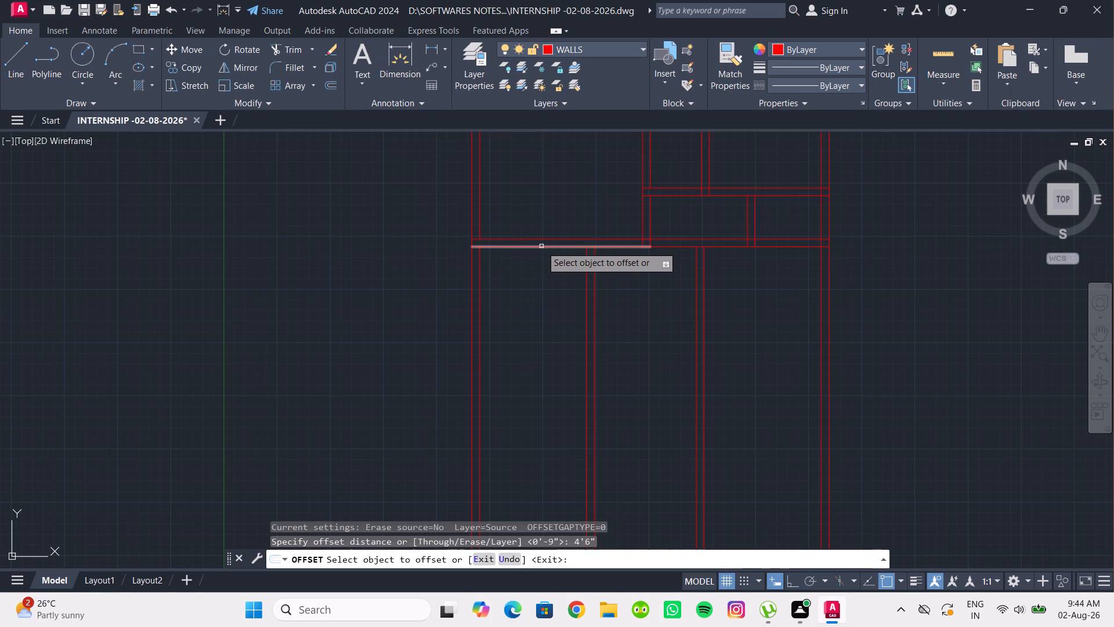
left_click_drag(541, 246, 554, 271)
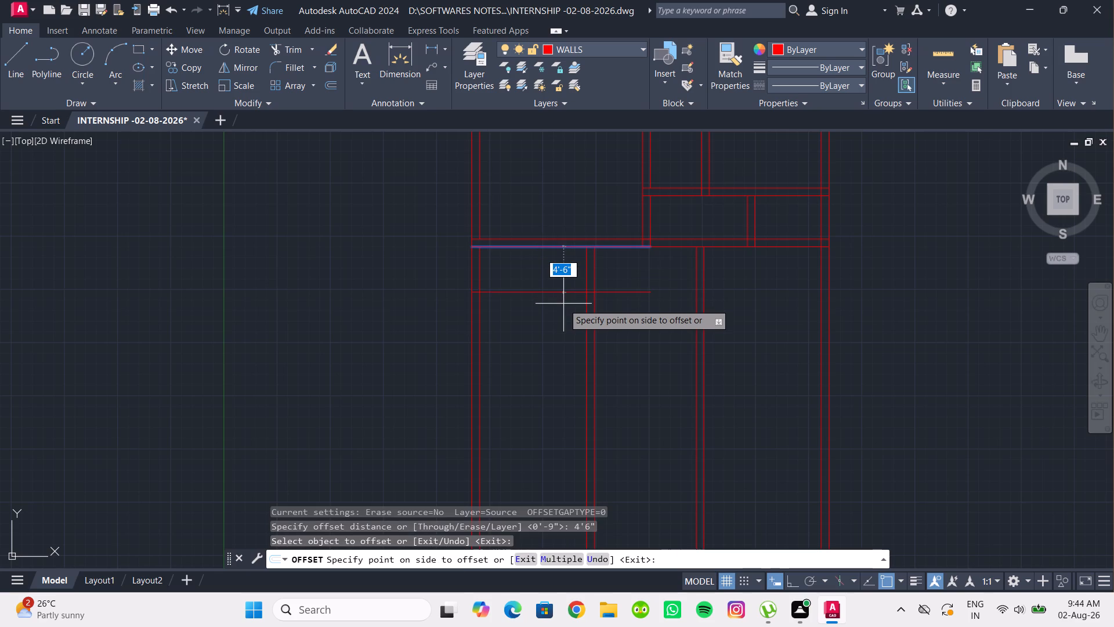
left_click(563, 304)
left_click_drag(562, 292, 567, 301)
key("9")
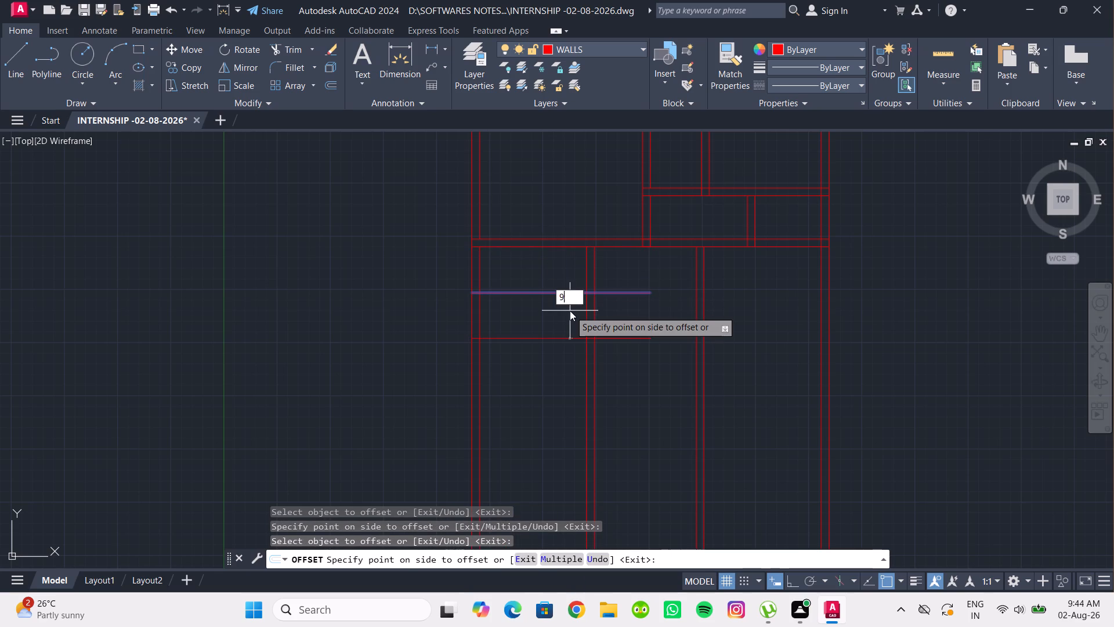
key("Return")
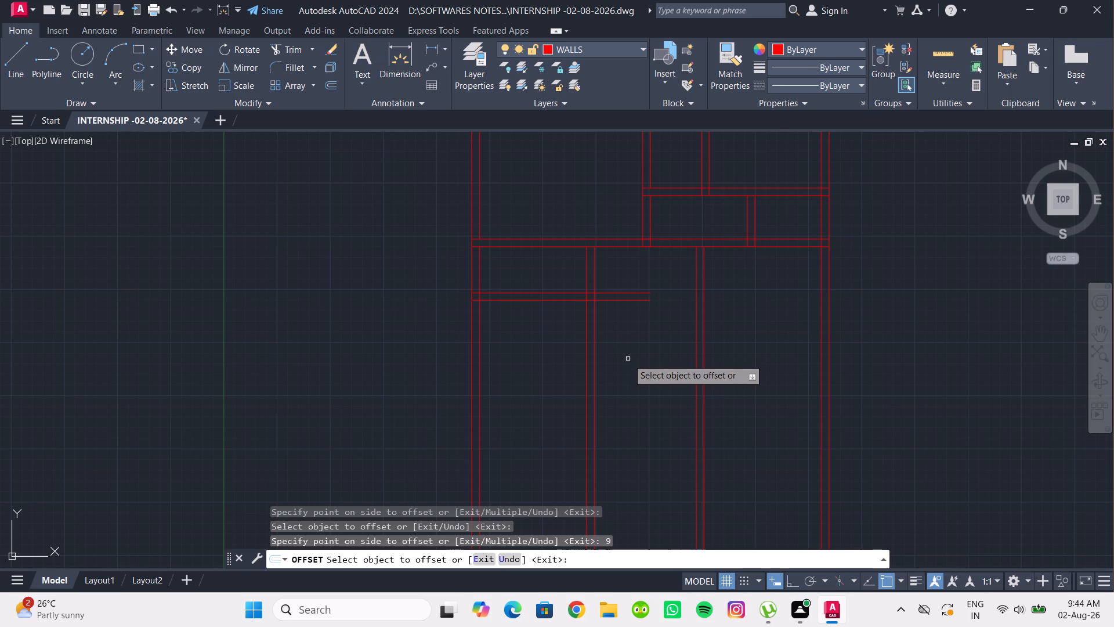
Trim the new 9" wall's two lines where they overrun the first partition's right line.
type("TR")
key("Return")
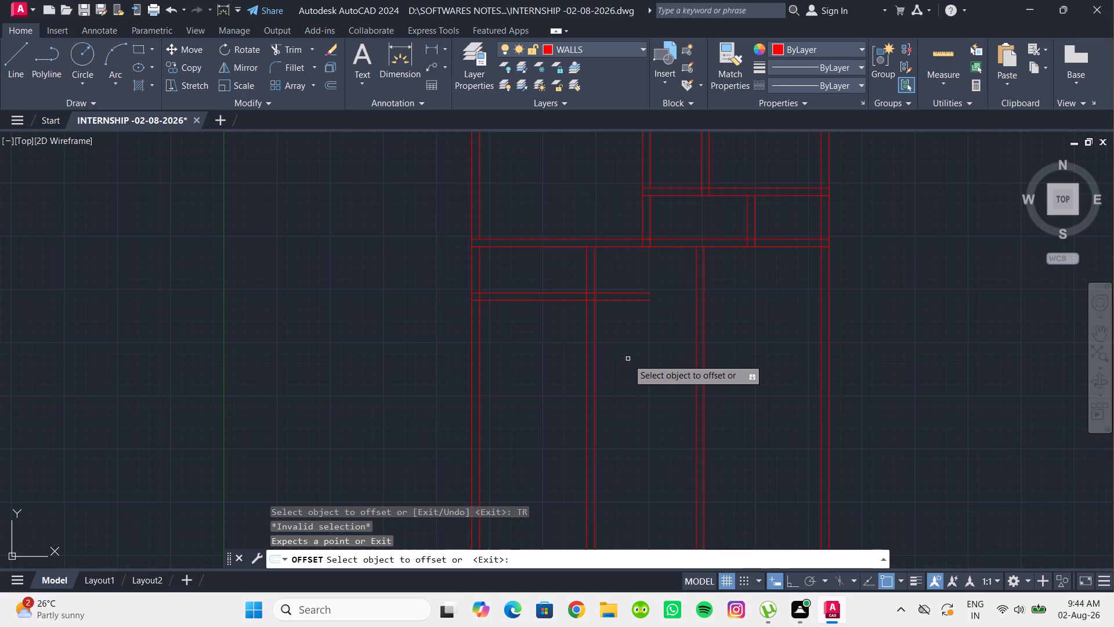
key("Escape")
type("TR")
key("Return")
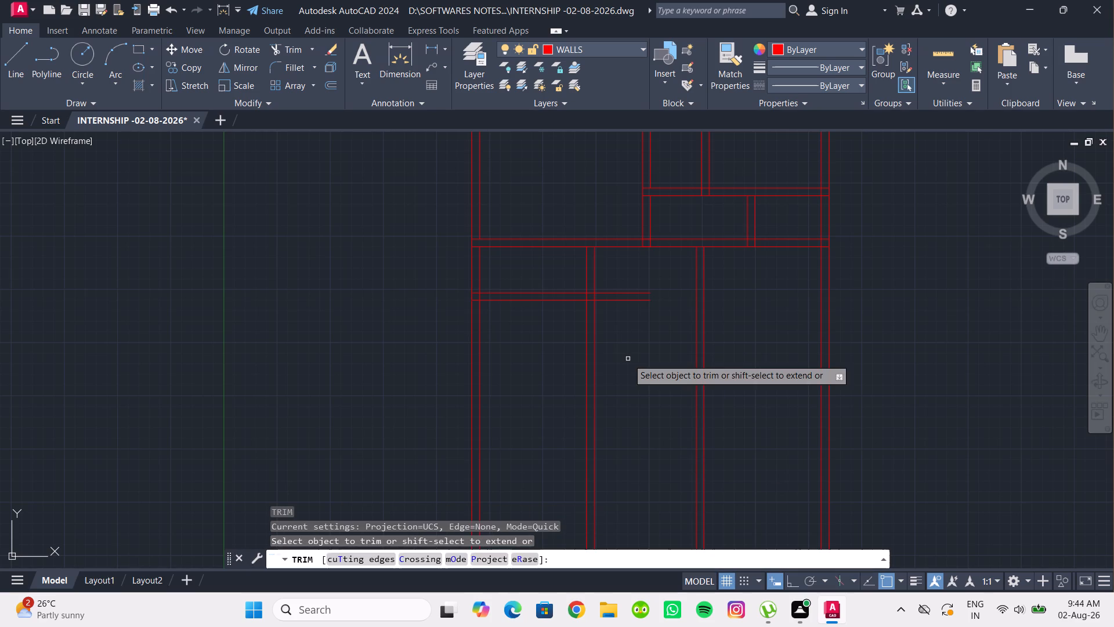
left_click_drag(621, 333, 614, 278)
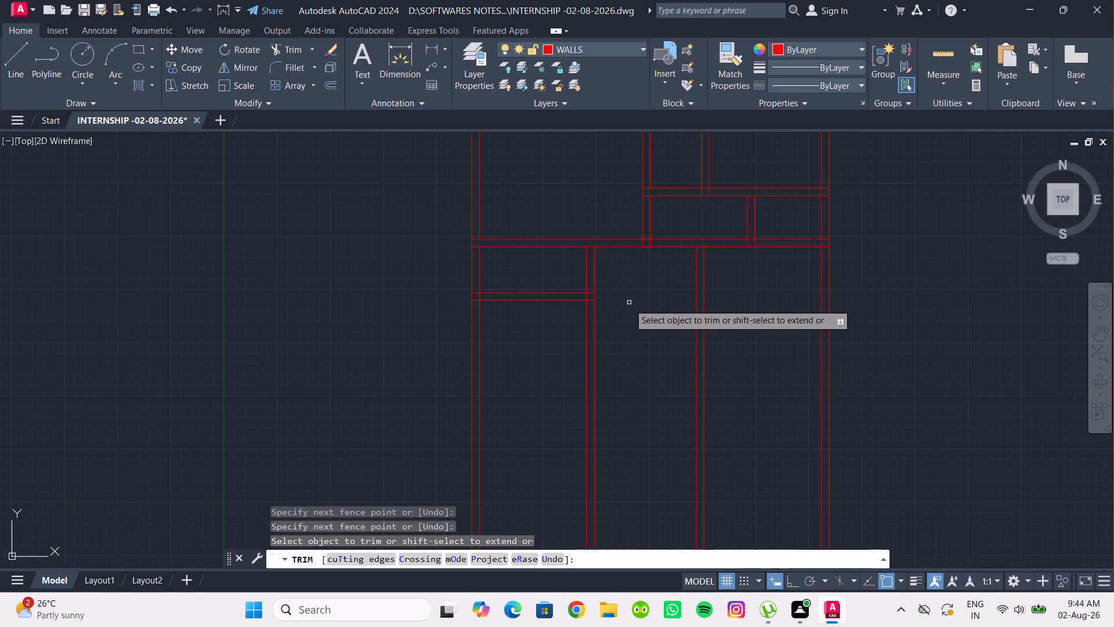
key("Escape")
key("Escape")
key("Escape")
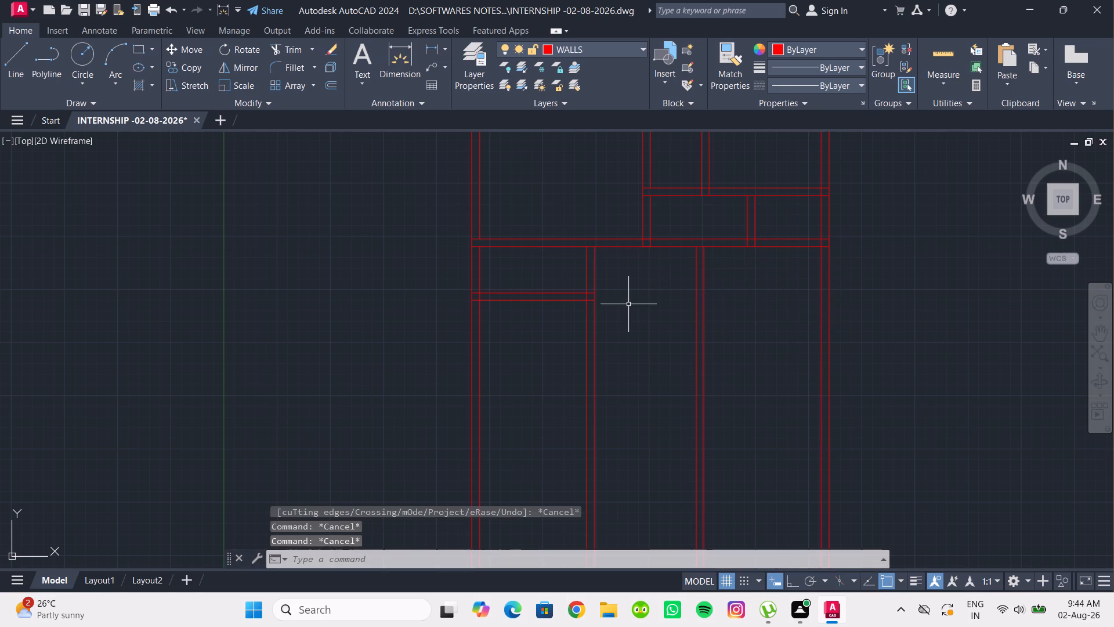
Offset the cross wall's lower line on the right side 11'9" downward, and offset that line 9" further down to form a wall.
left_click(334, 91)
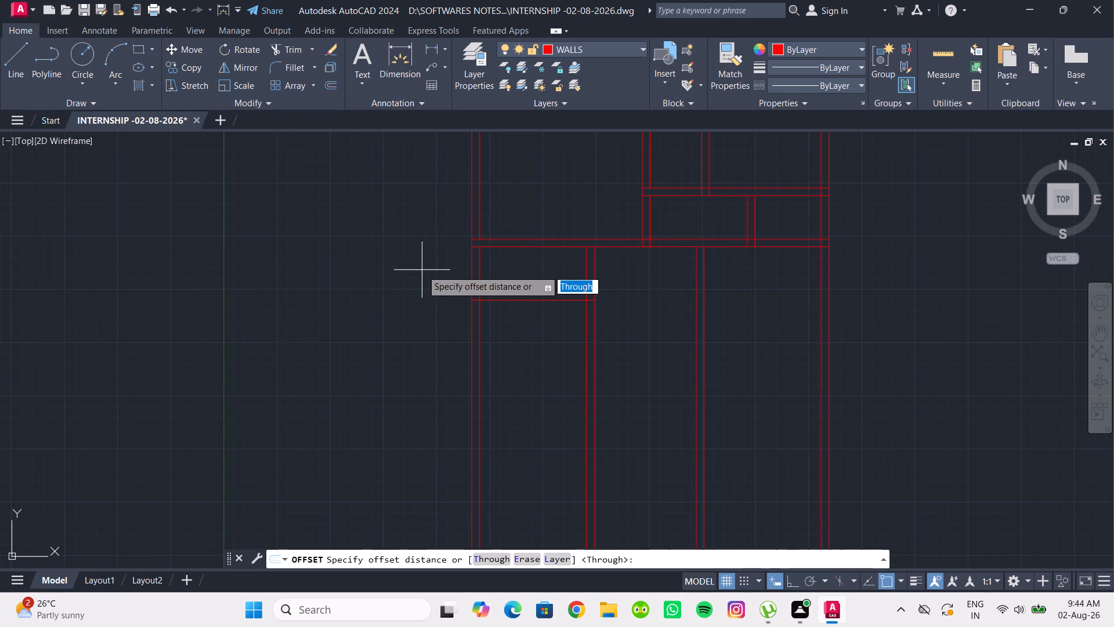
type("11'")
type("9\"")
key("Return")
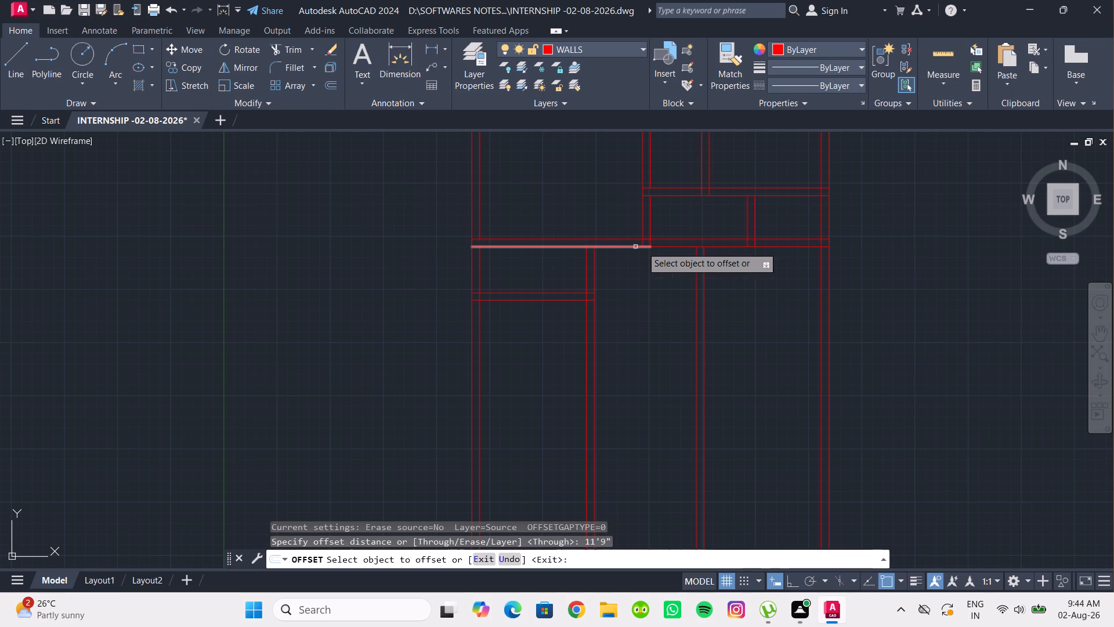
left_click(685, 247)
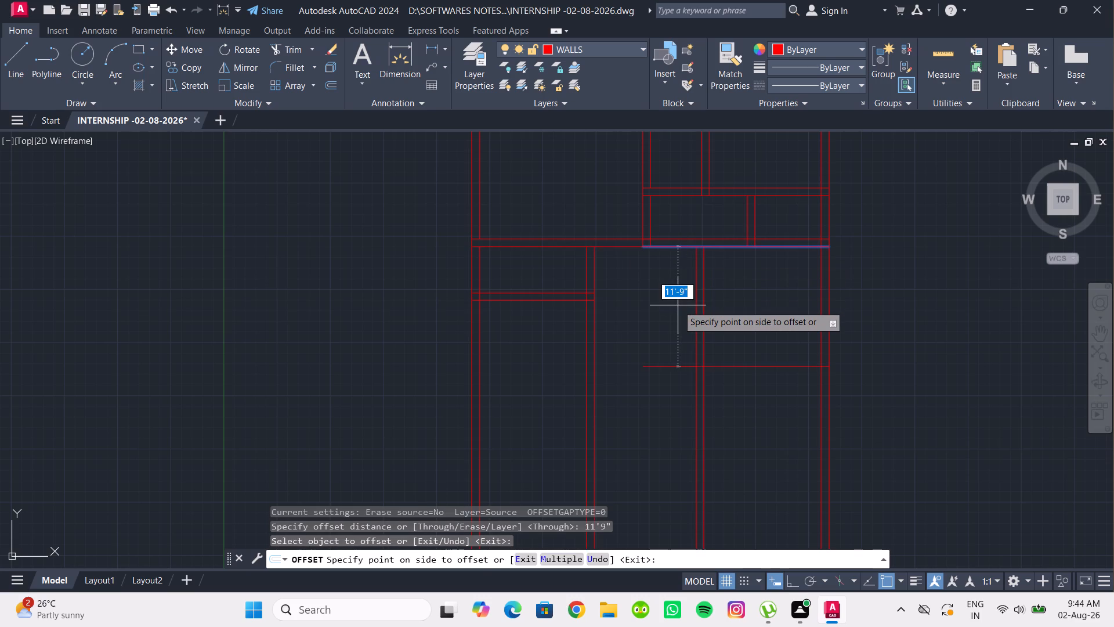
left_click(678, 305)
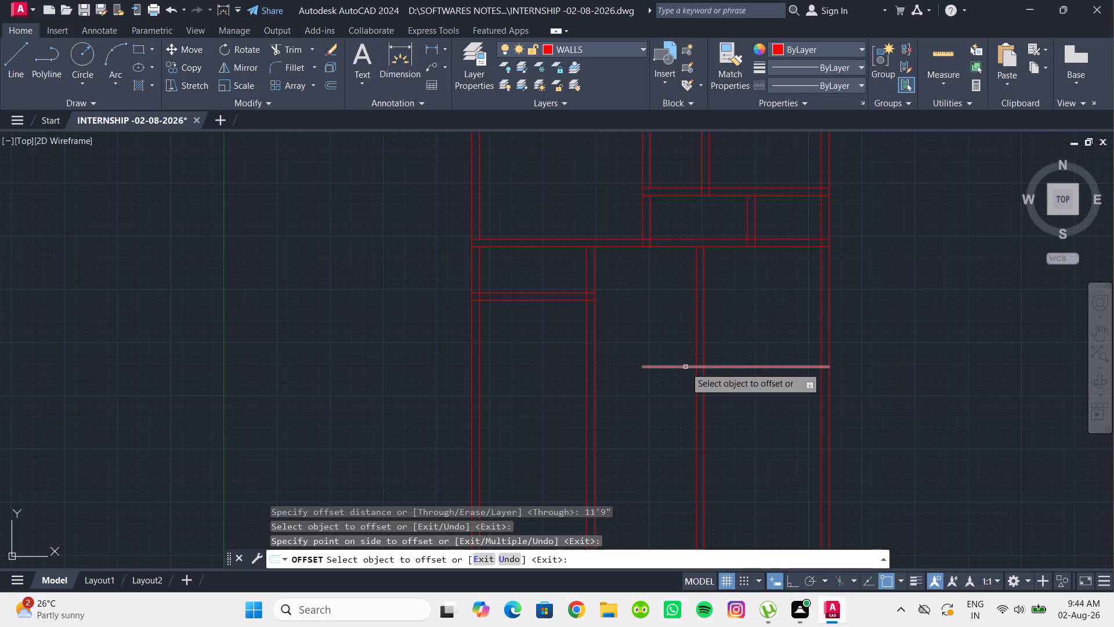
left_click(685, 367)
key("9")
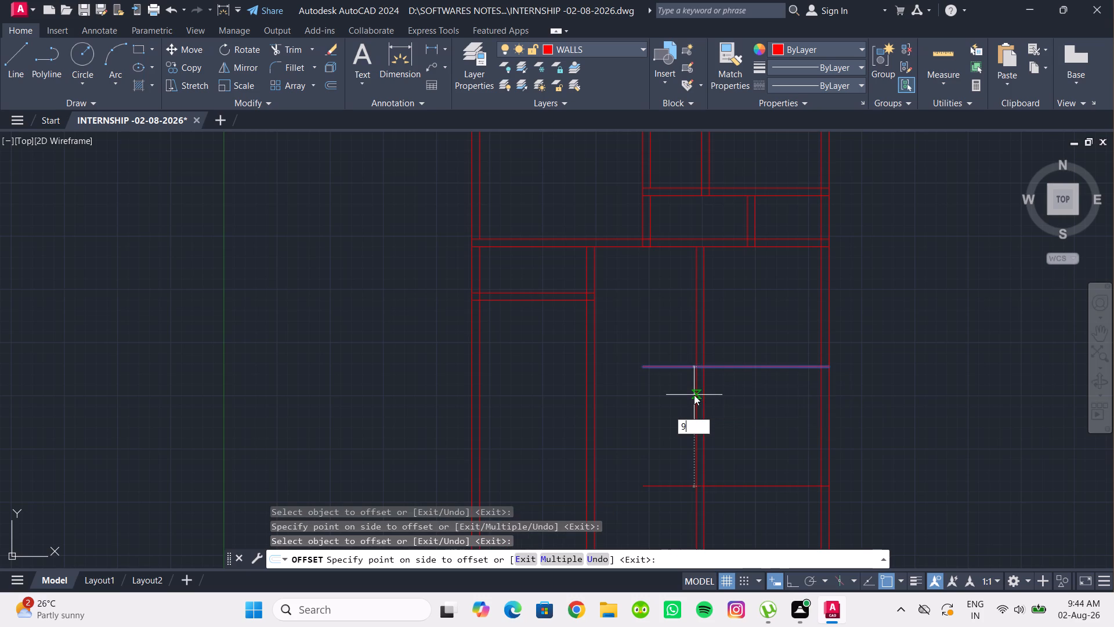
key("Return")
key("Escape")
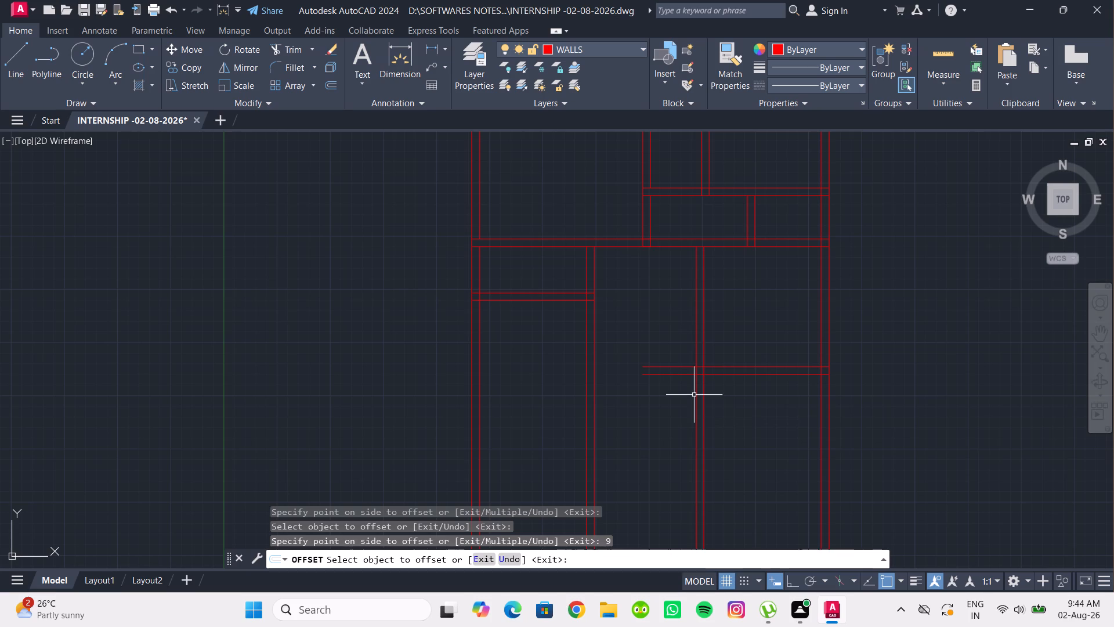
Extend both lines of the new right-side wall leftward through to the first partition's left line.
type("EX")
key("Return")
left_click_drag(658, 385, 653, 343)
left_click_drag(617, 384, 610, 346)
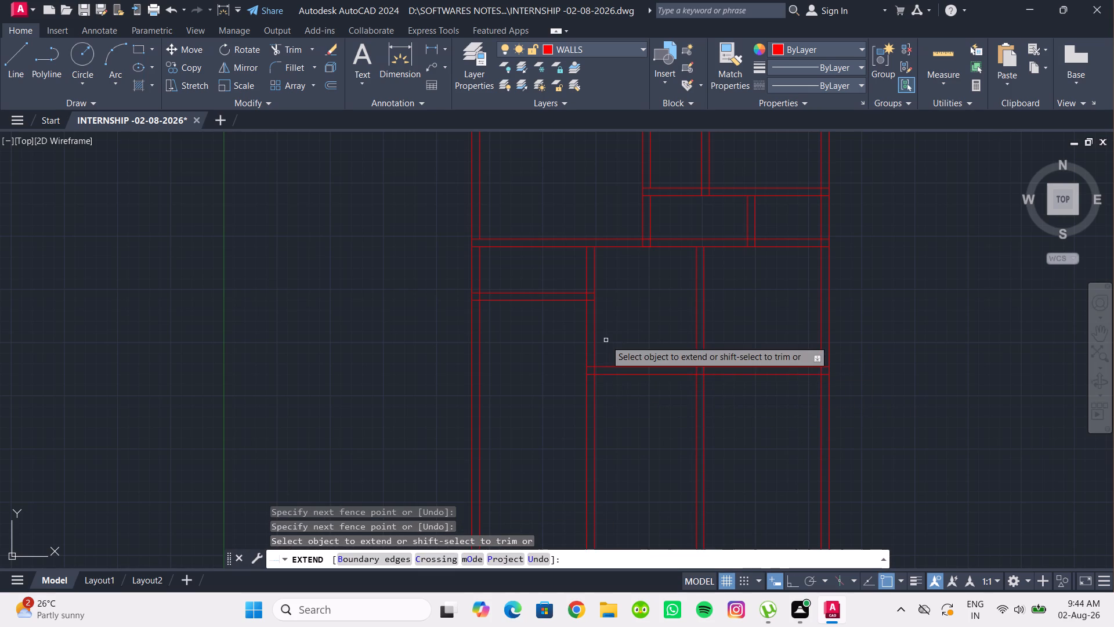
key("Escape")
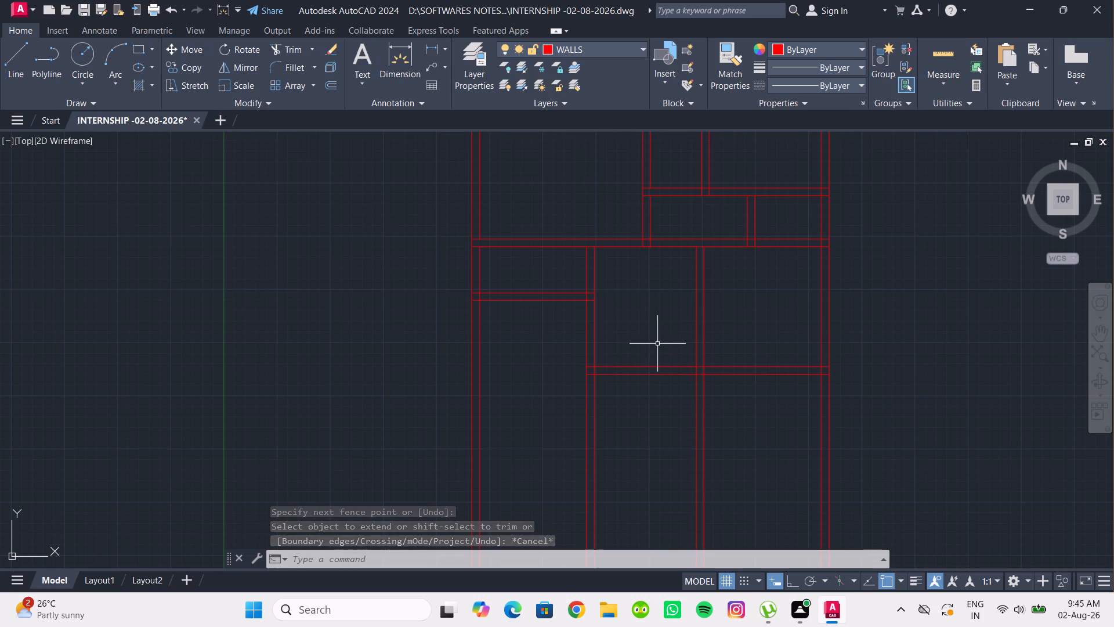
Extend both lines of the second partition up through the cross wall to its upper line.
middle_click_drag(667, 268, 653, 347)
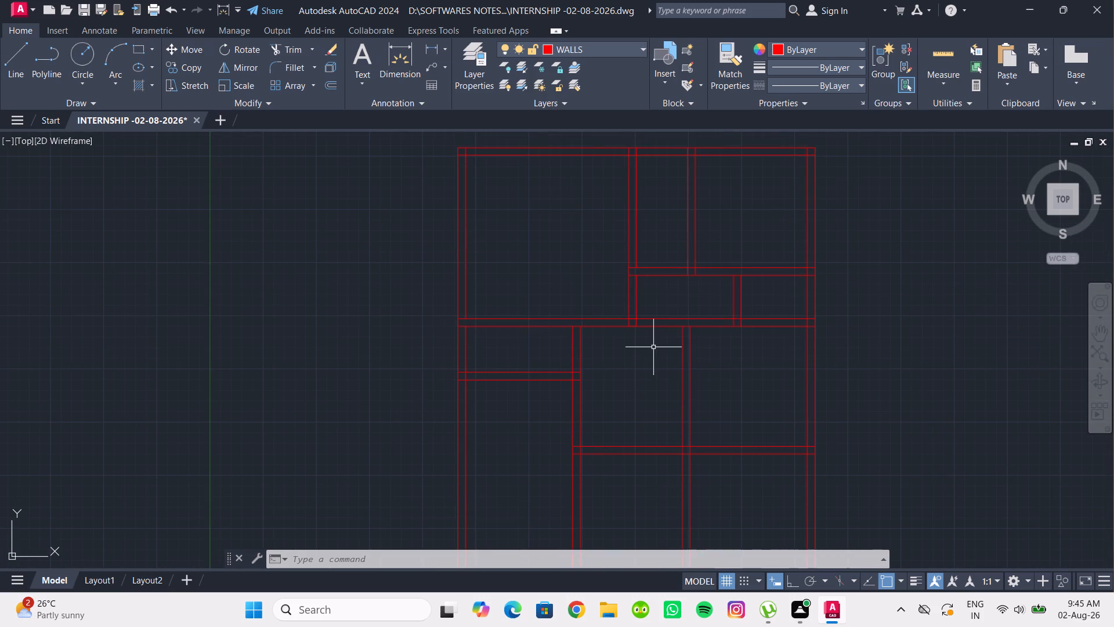
type("EX")
key("Return")
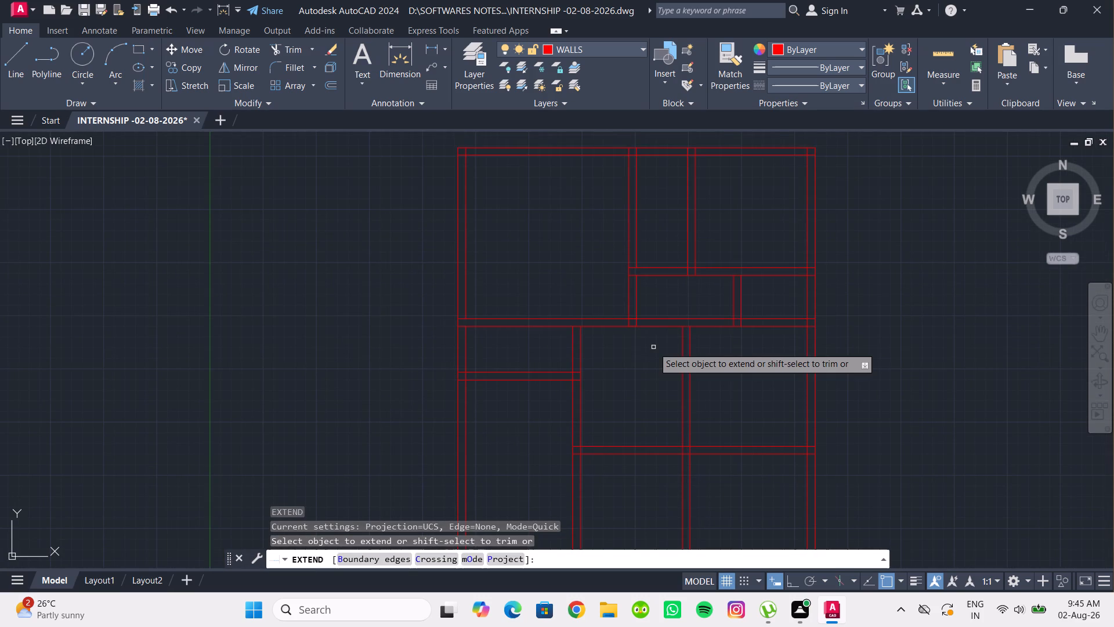
key("Escape")
type("EX")
key("Return")
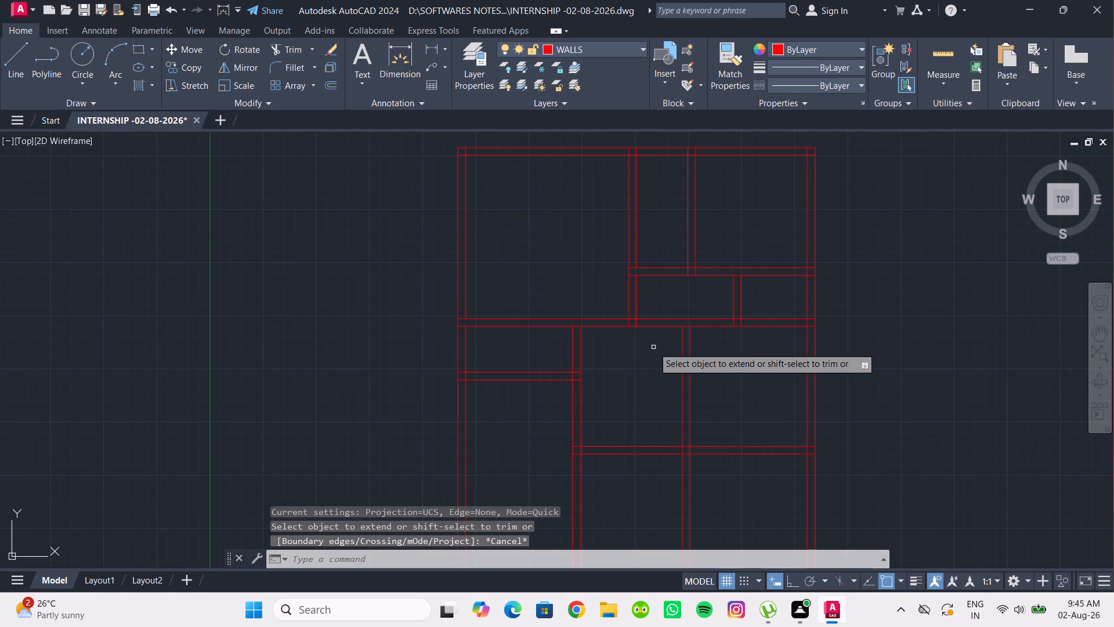
left_click_drag(706, 346, 661, 344)
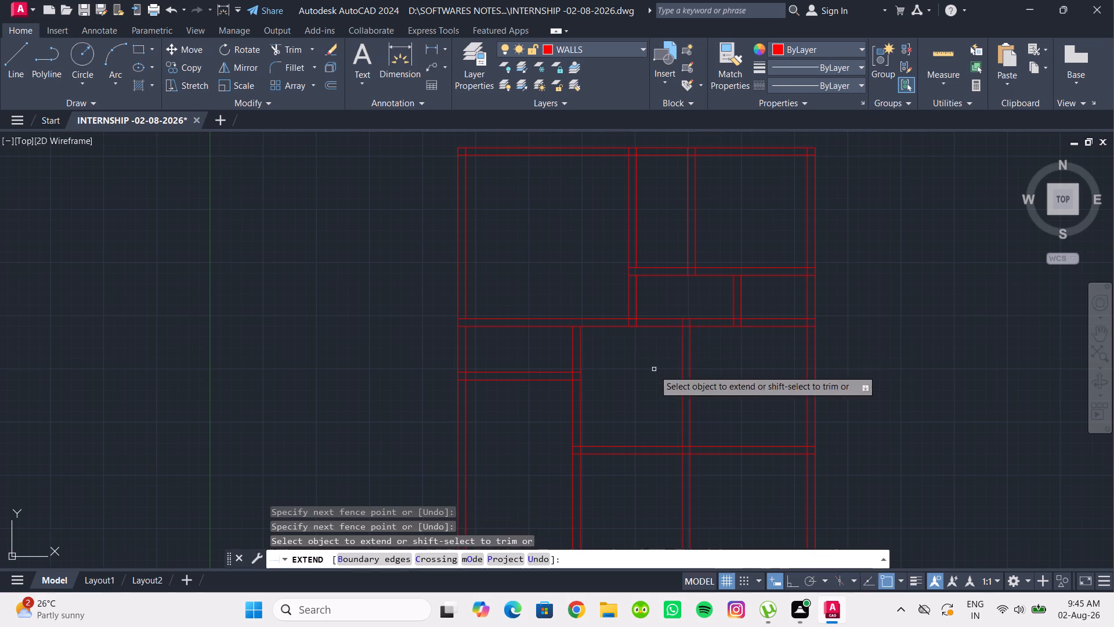
key("Escape")
Trim the cross wall's two lines between the short vertical wall above and the second partition to open the passage.
type("TR")
key("Return")
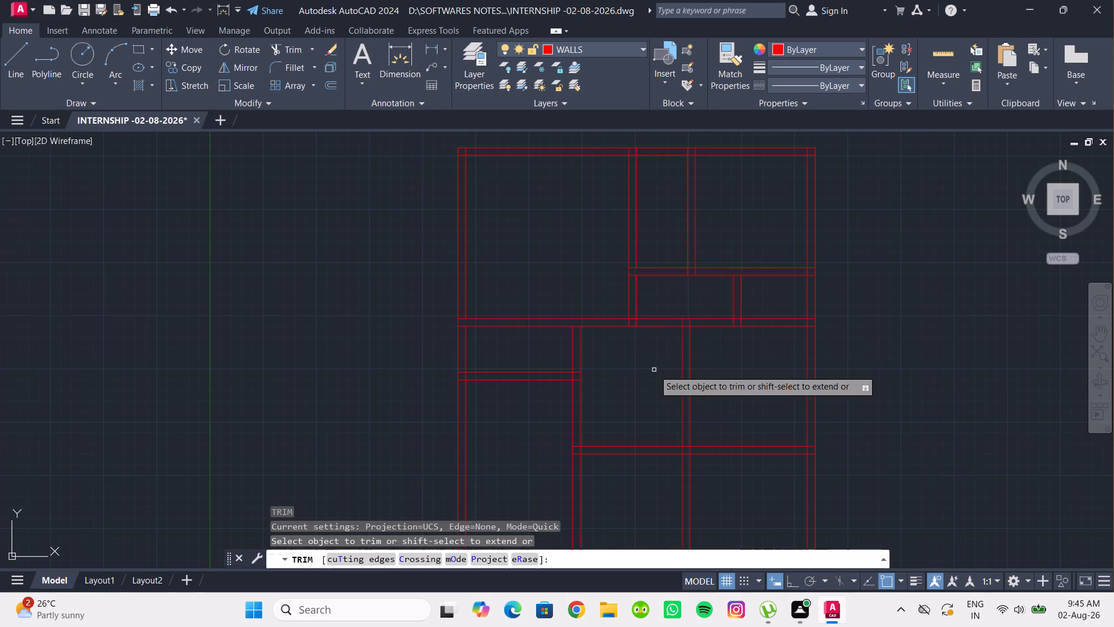
left_click_drag(654, 370, 657, 309)
key("Escape")
key("space")
left_click_drag(668, 354, 659, 316)
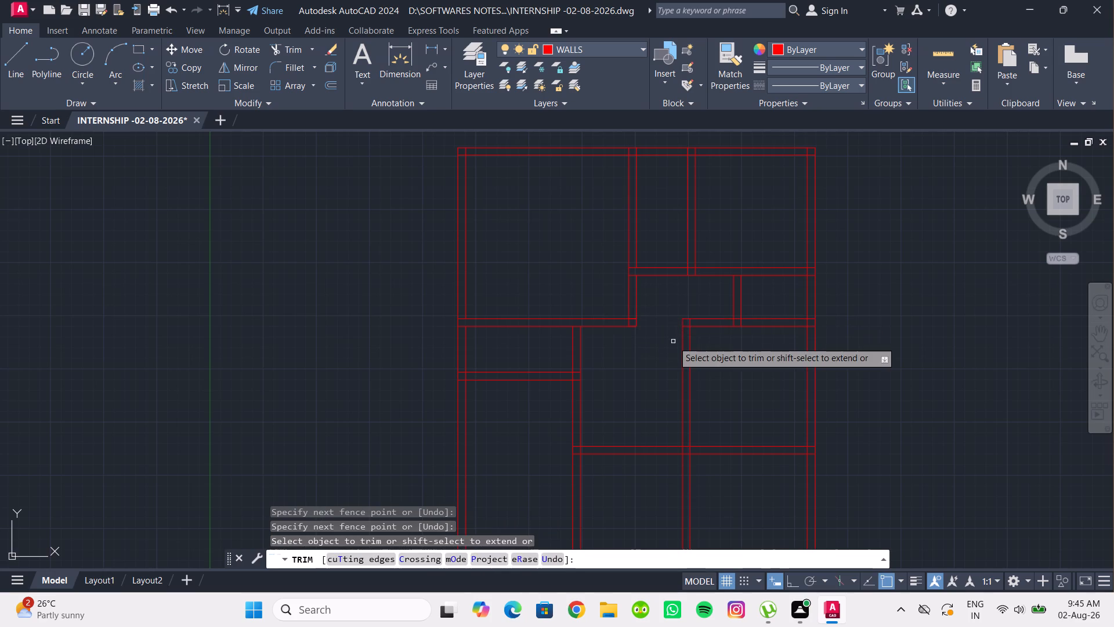
Trim the lower right wall's lines between the two partitions, including the leftover stubs inside the first partition.
scroll(673, 342, "up", 1)
scroll(673, 345, "down", 1)
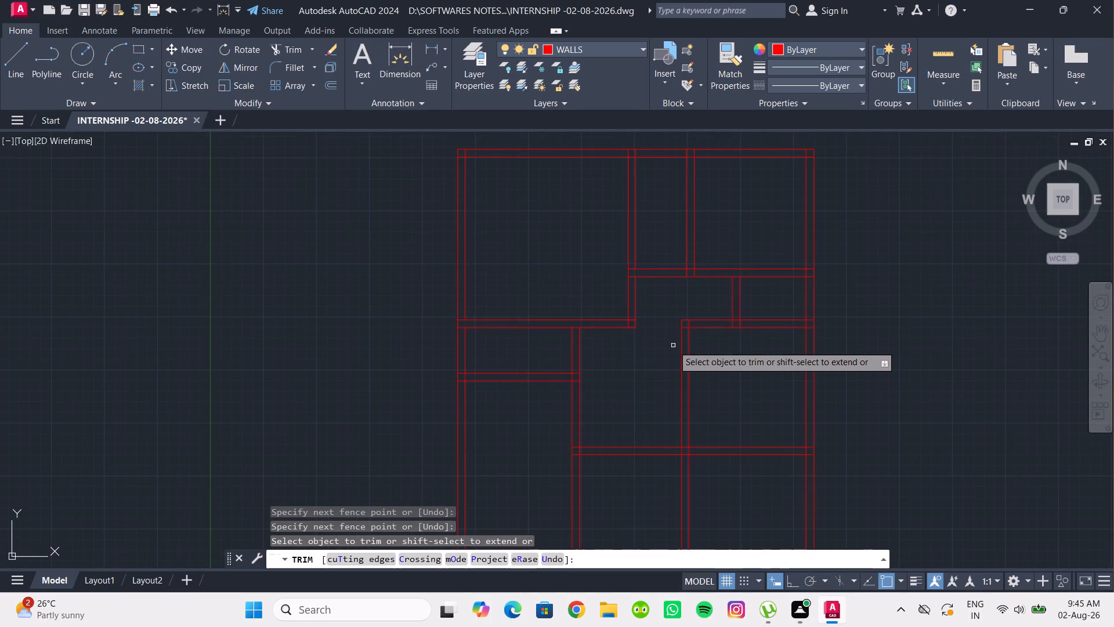
middle_click_drag(673, 345, 663, 324)
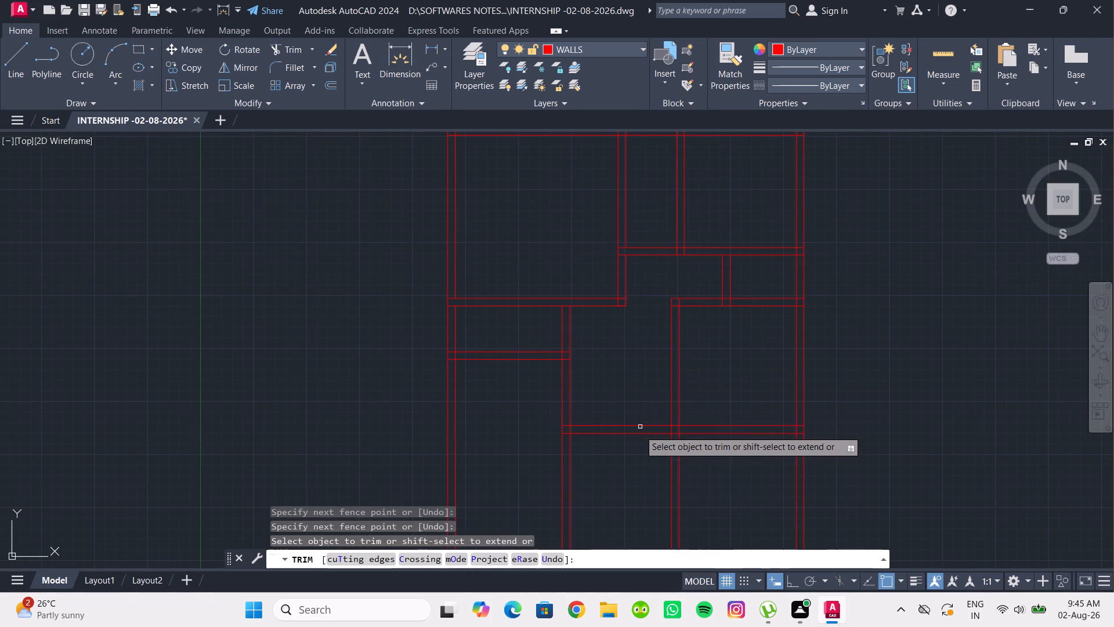
left_click_drag(632, 456, 609, 382)
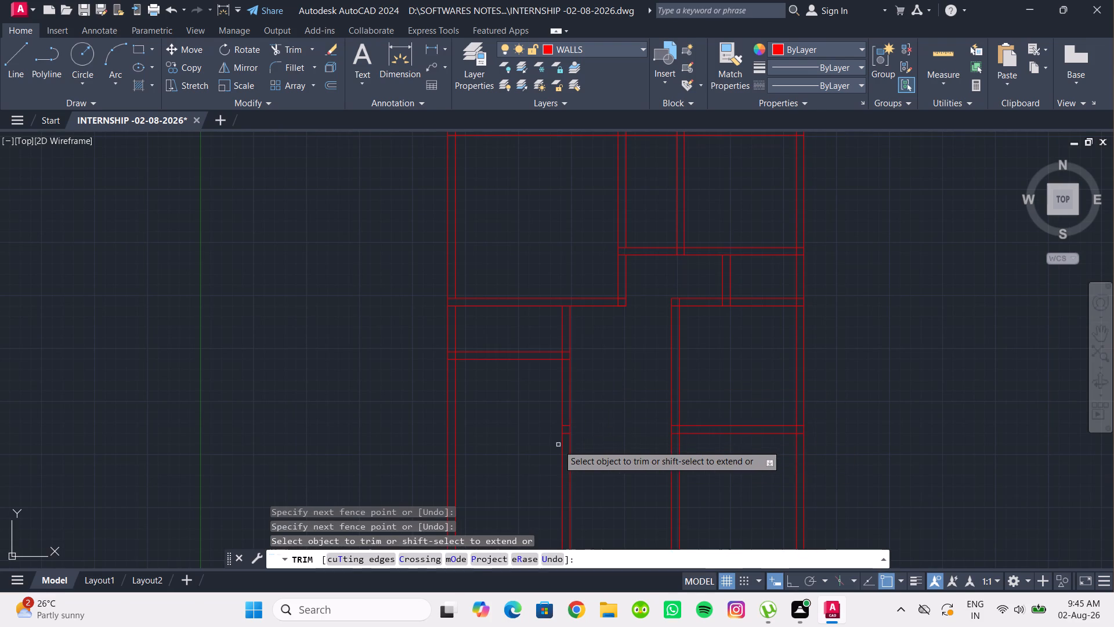
scroll(558, 445, "up", 3)
left_click_drag(588, 429, 580, 362)
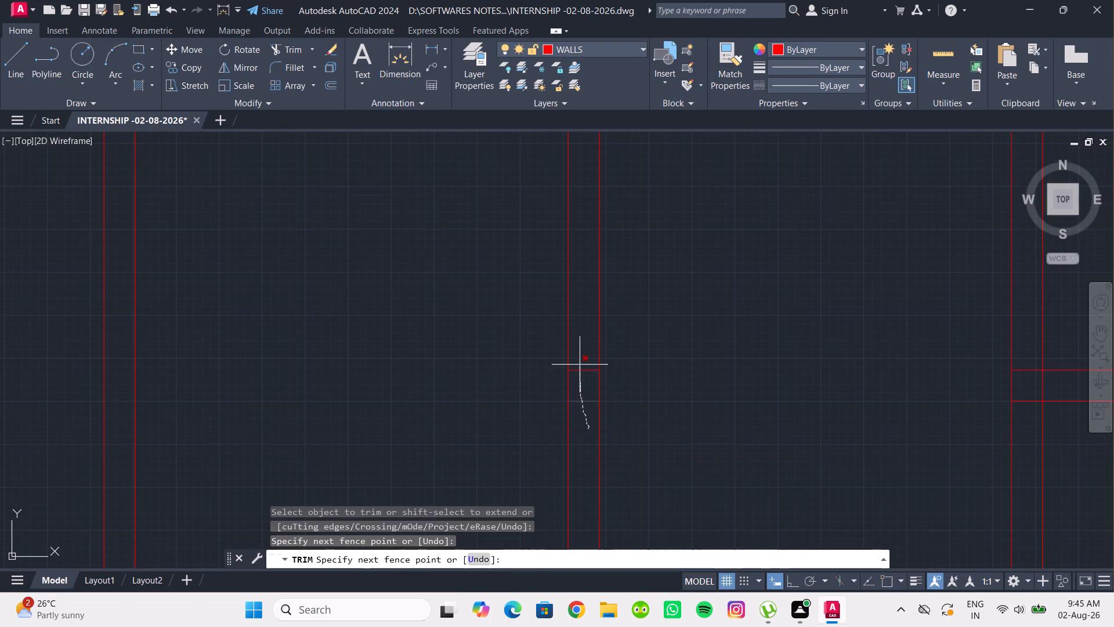
left_click_drag(580, 362, 583, 354)
Offset the inner line of the left outer wall 5'6" to the right, below the upper-left room.
scroll(608, 373, "down", 5)
middle_click_drag(638, 378, 627, 375)
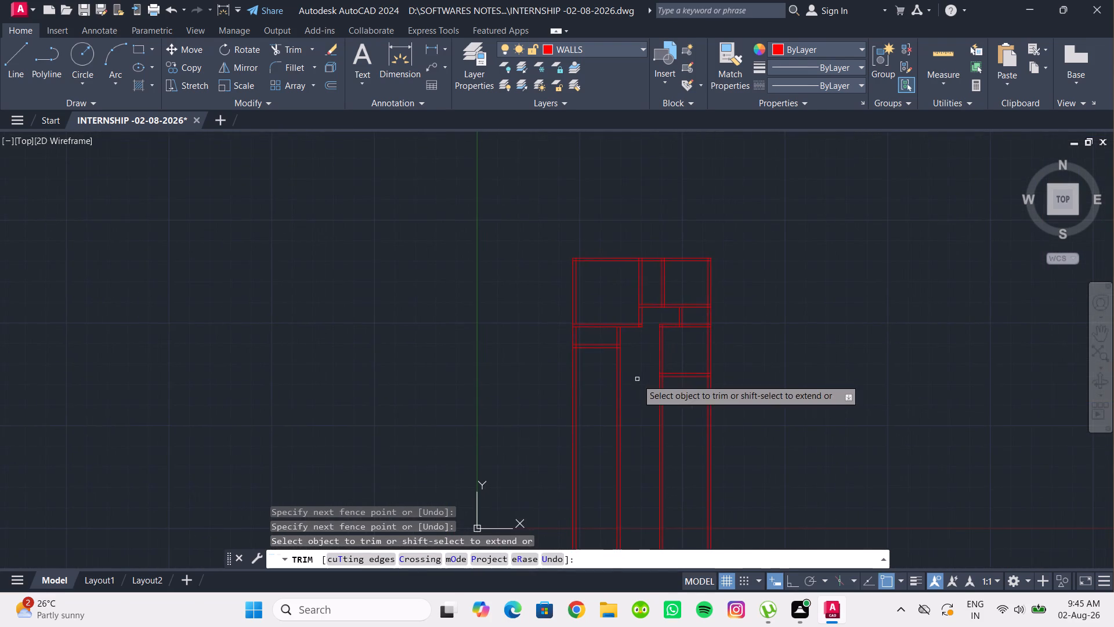
scroll(637, 379, "up", 1)
middle_click_drag(637, 379, 619, 369)
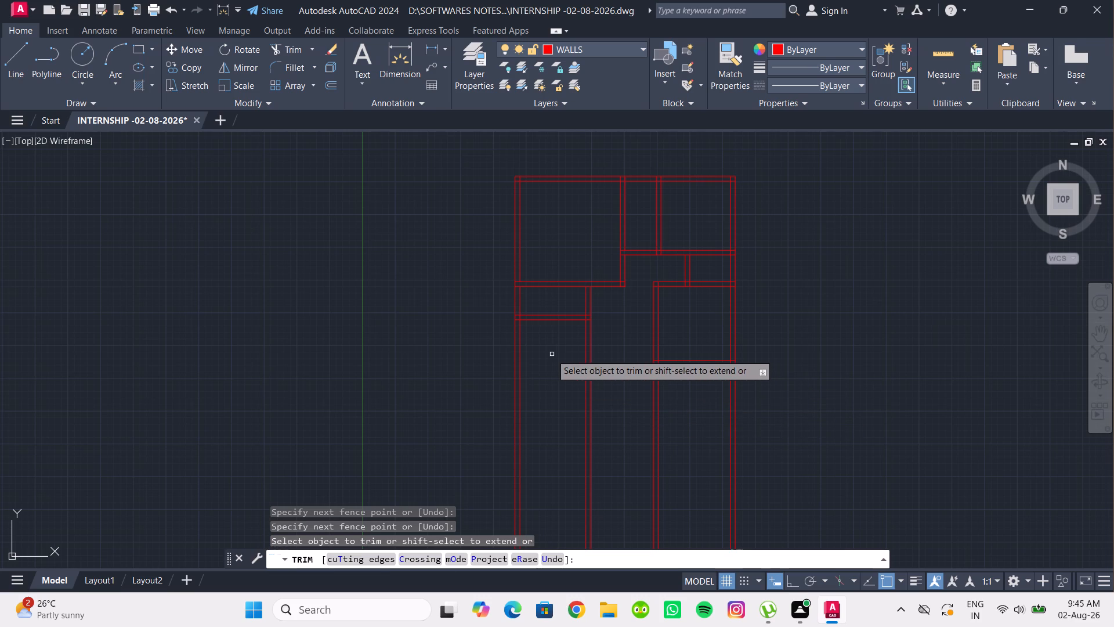
scroll(551, 355, "up", 1)
middle_click_drag(551, 355, 526, 348)
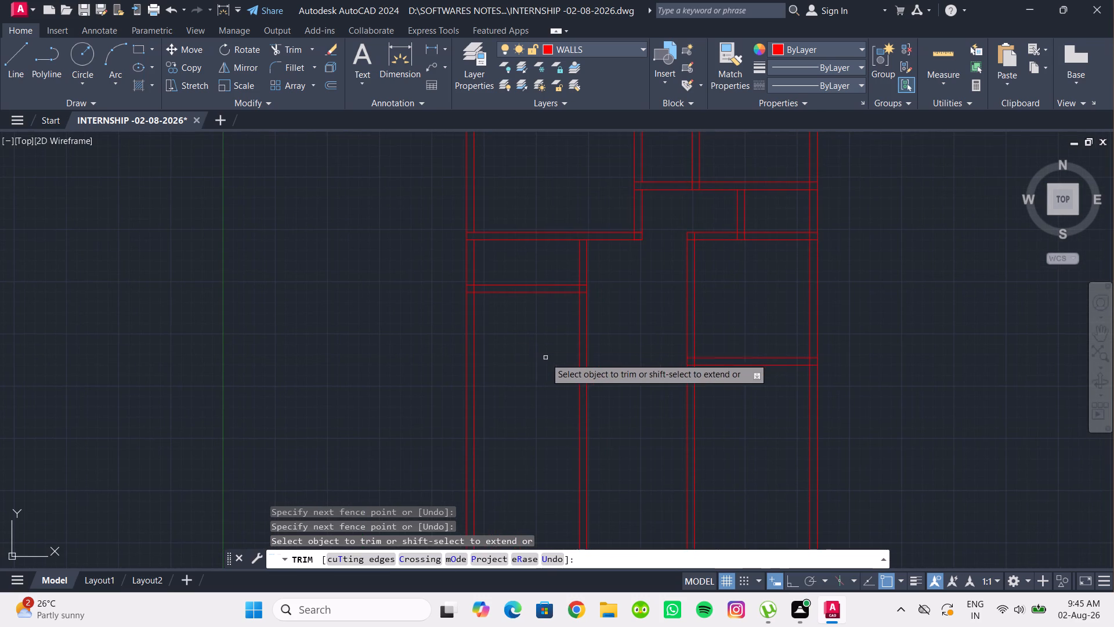
left_click(336, 81)
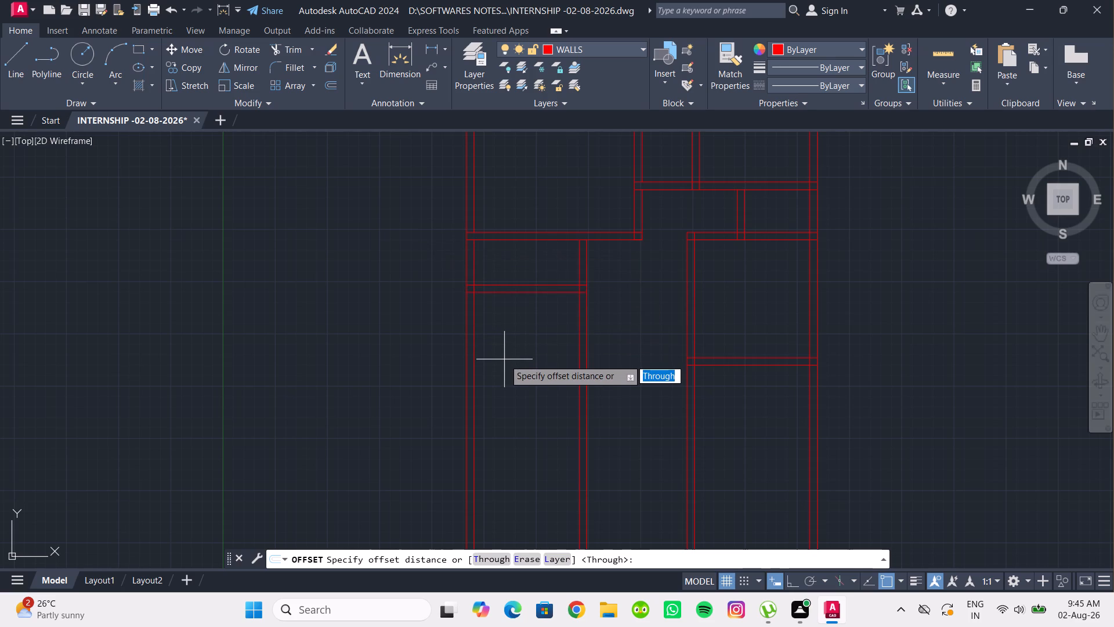
type("5'6")
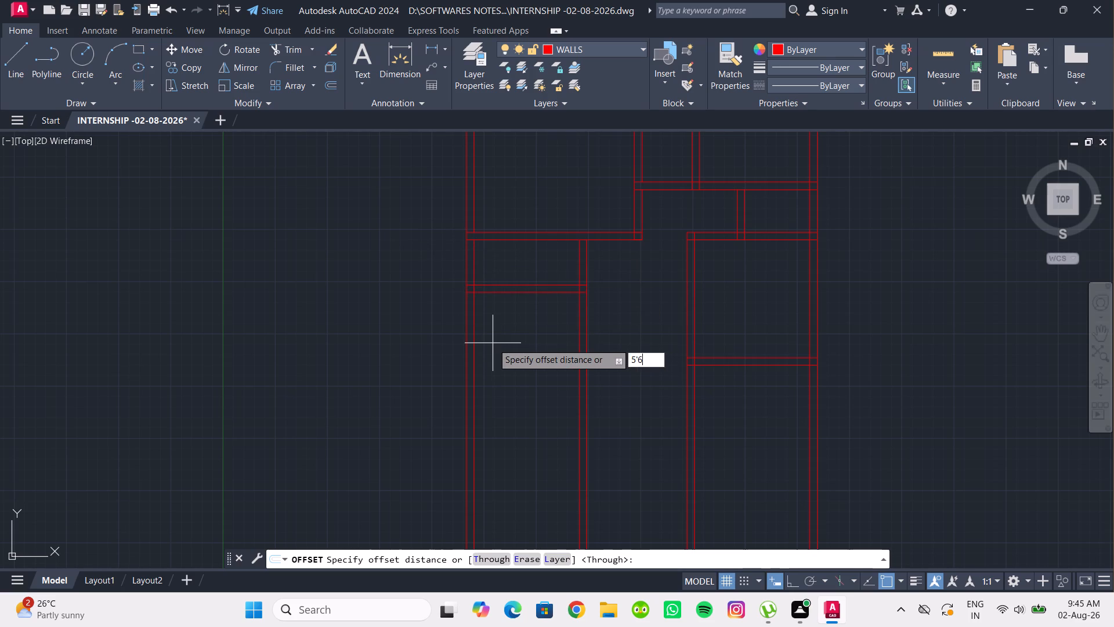
key("shift+quotedbl")
key("Return")
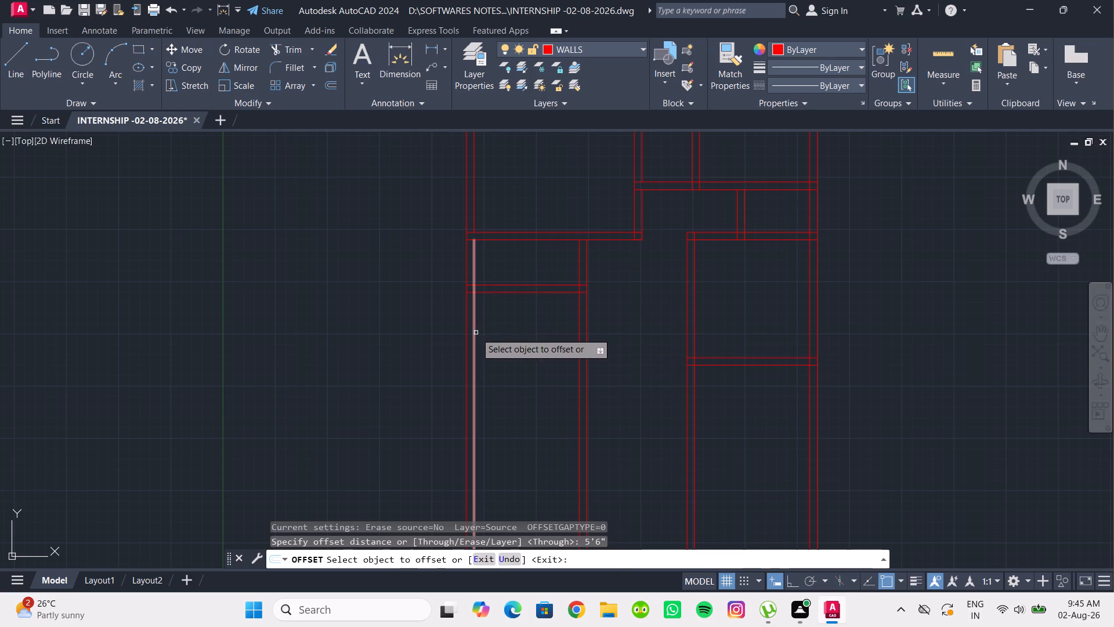
left_click(476, 333)
left_click(489, 336)
Offset the new vertical line 9" to the right to give the partition its wall thickness.
left_click(529, 355)
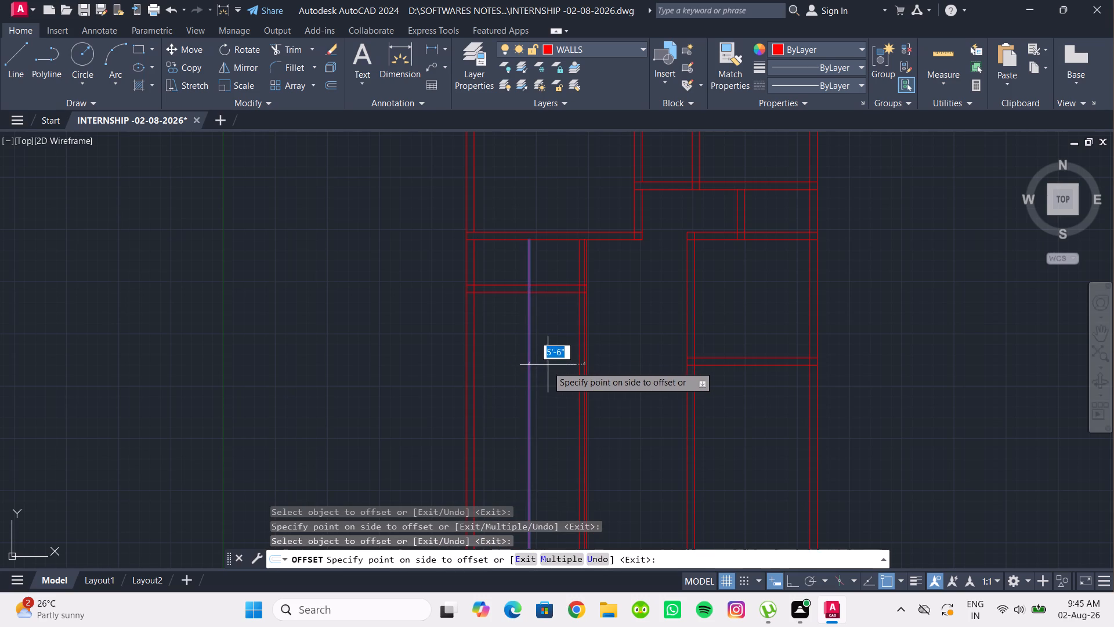
key("9")
key("Return")
key("Escape")
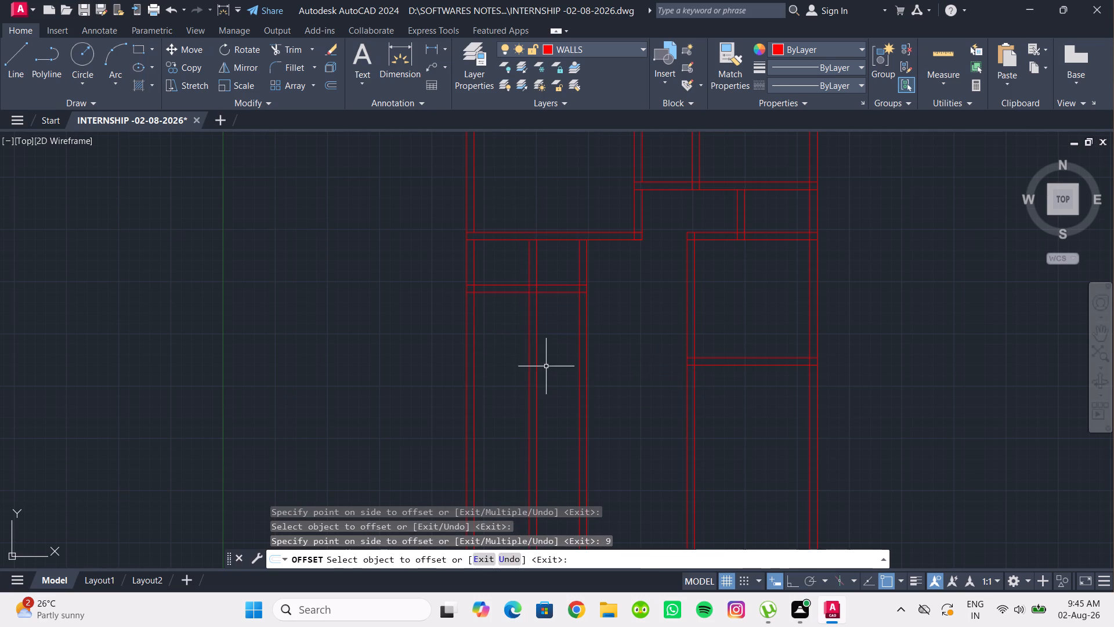
key("Escape")
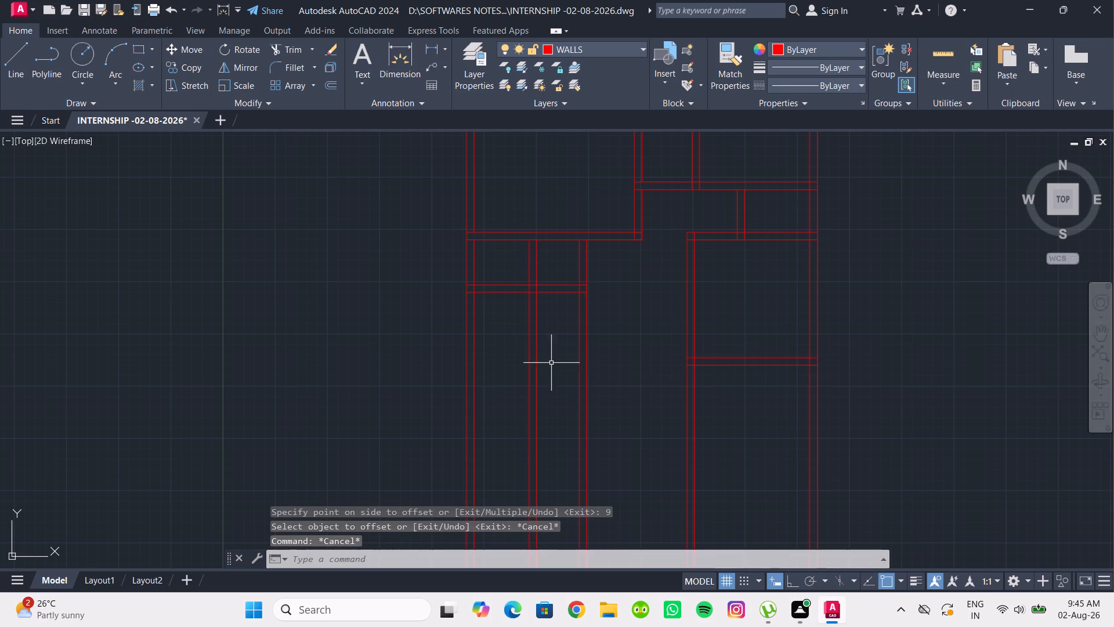
Measure the clear width between the new vertical wall and the first partition with a linear dimension.
left_click(429, 51)
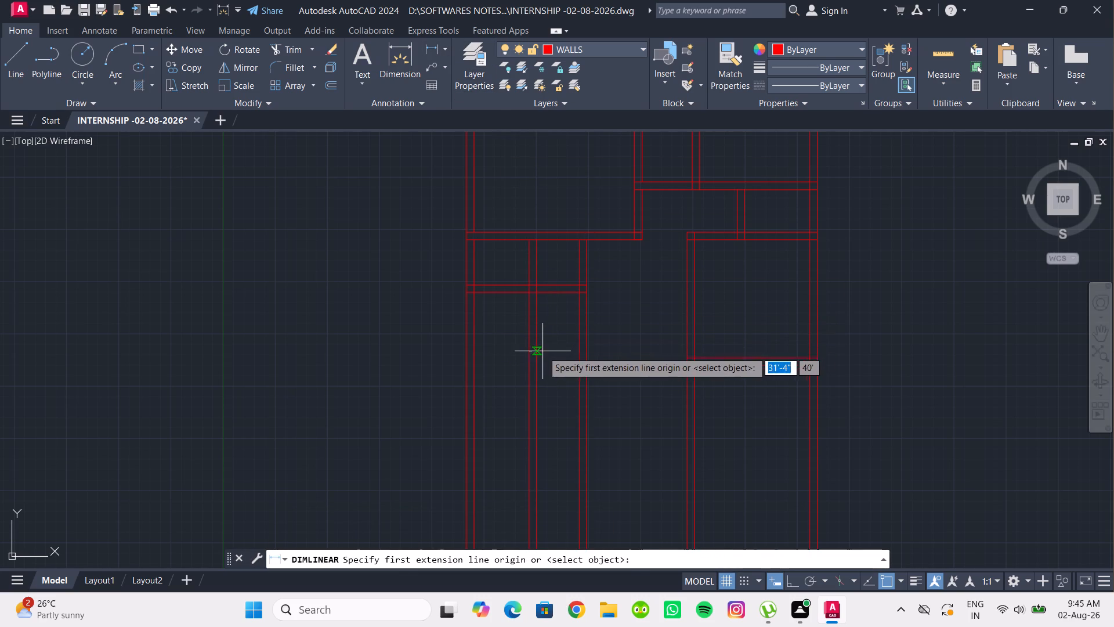
left_click(540, 354)
left_click(576, 360)
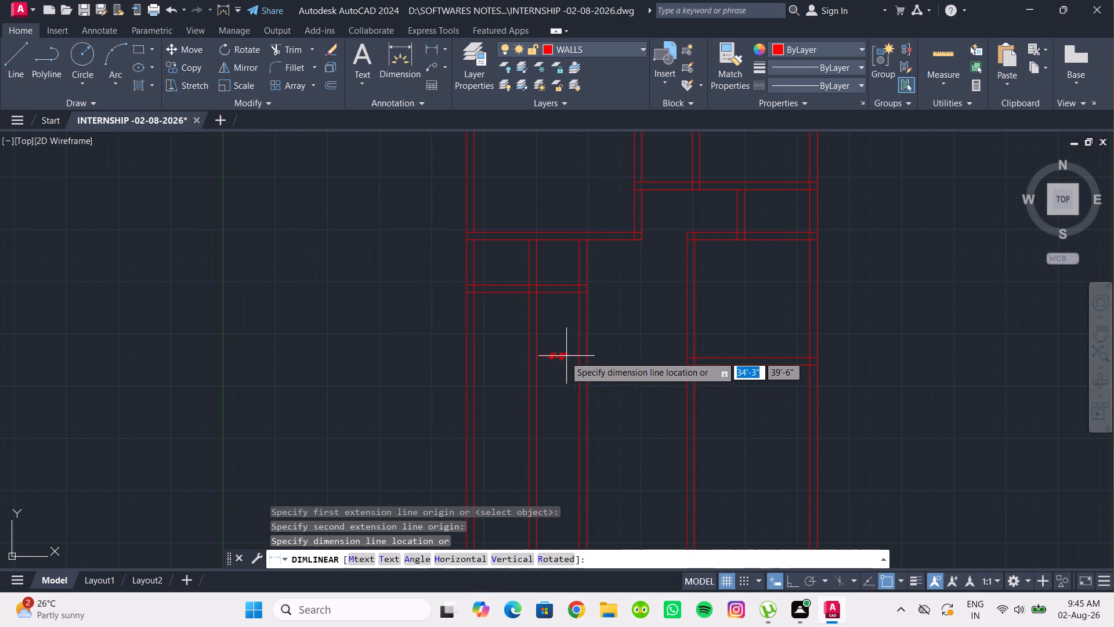
scroll(563, 356, "up", 5)
scroll(559, 343, "down", 5)
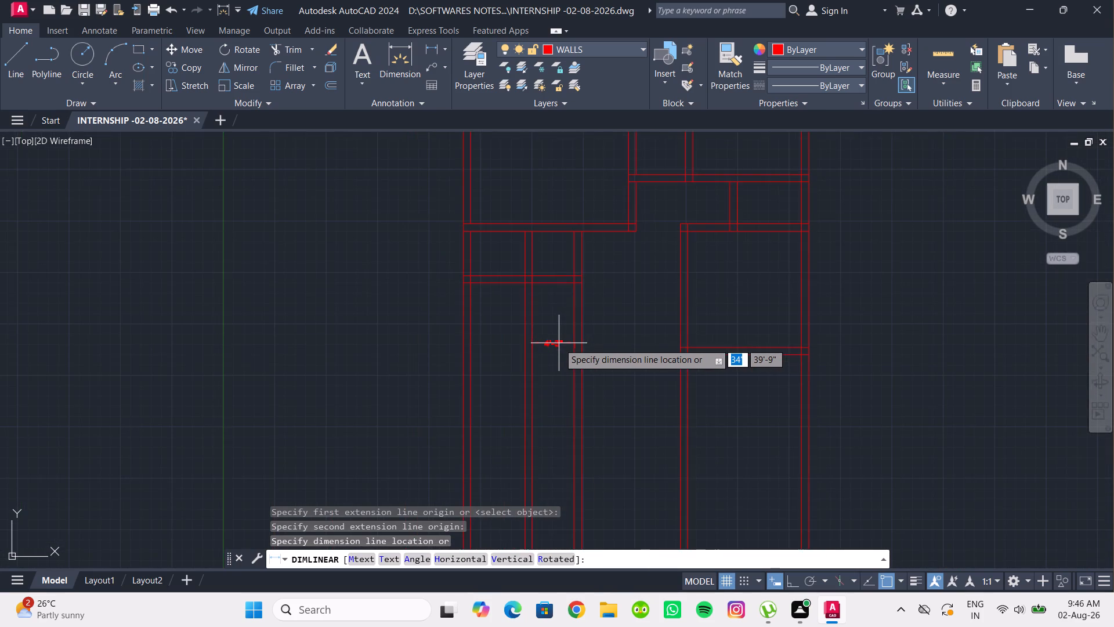
scroll(559, 343, "up", 1)
middle_click_drag(559, 343, 545, 334)
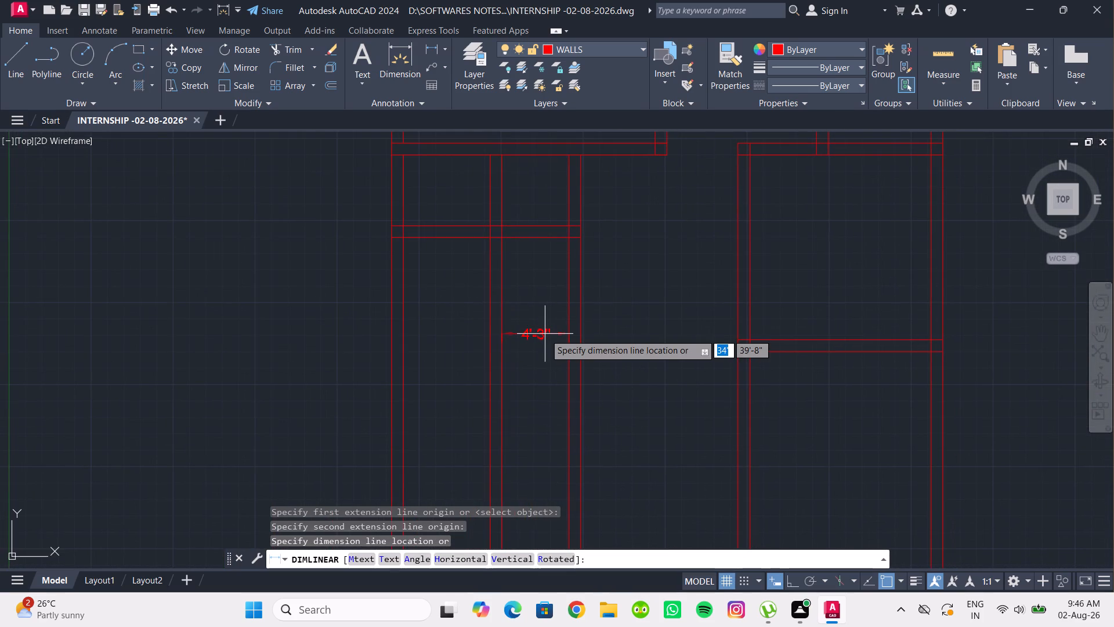
key("Escape")
Trim both lines of the new vertical wall where they cross the small left-side room above the short horizontal wall.
scroll(545, 334, "down", 2)
middle_click_drag(545, 334, 526, 338)
scroll(526, 338, "up", 1)
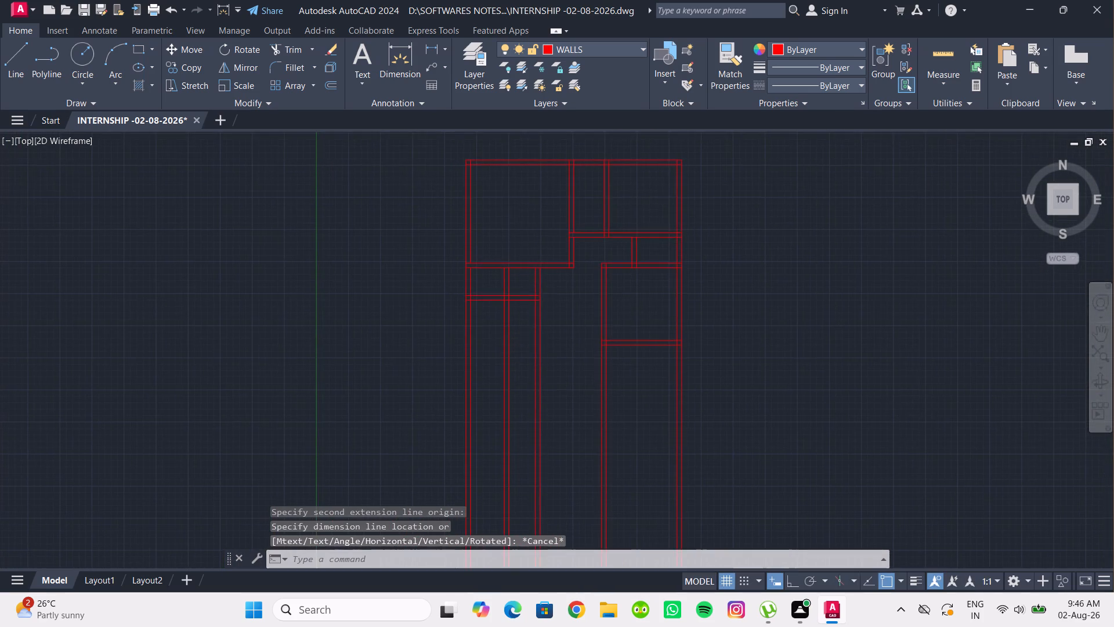
middle_click_drag(526, 338, 538, 366)
scroll(530, 362, "up", 1)
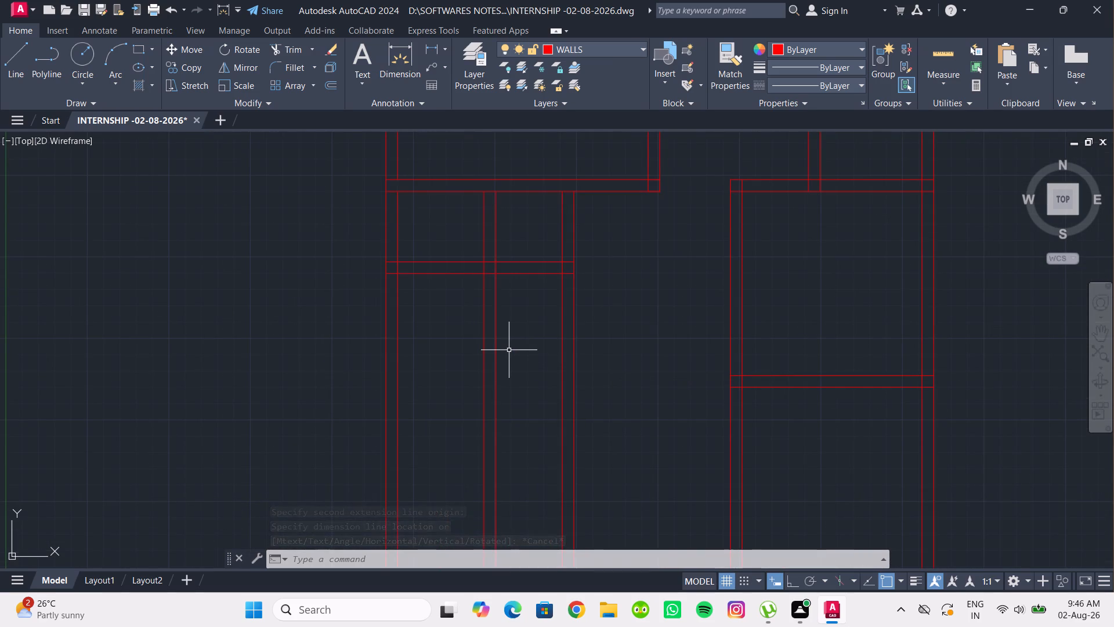
key("t")
key("r")
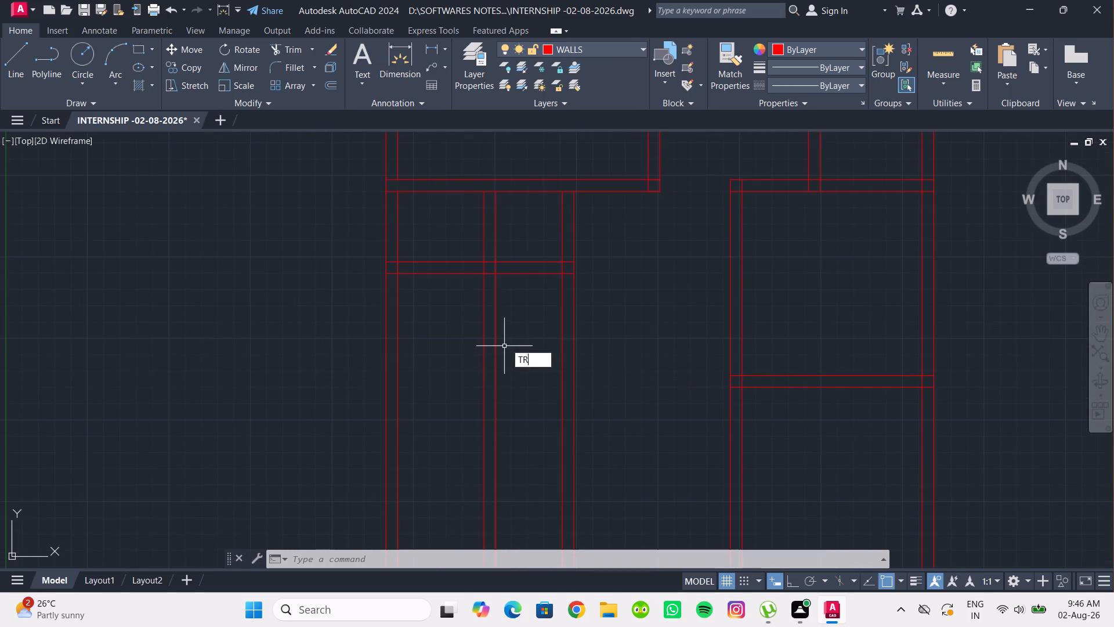
key("Return")
left_click_drag(509, 224, 457, 224)
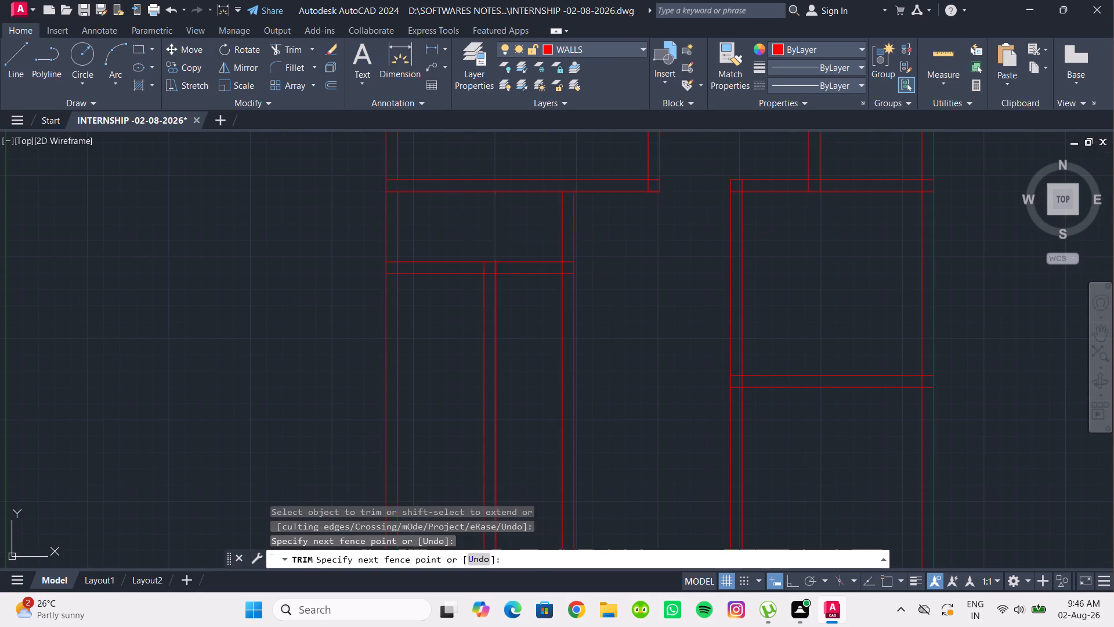
scroll(502, 284, "up", 3)
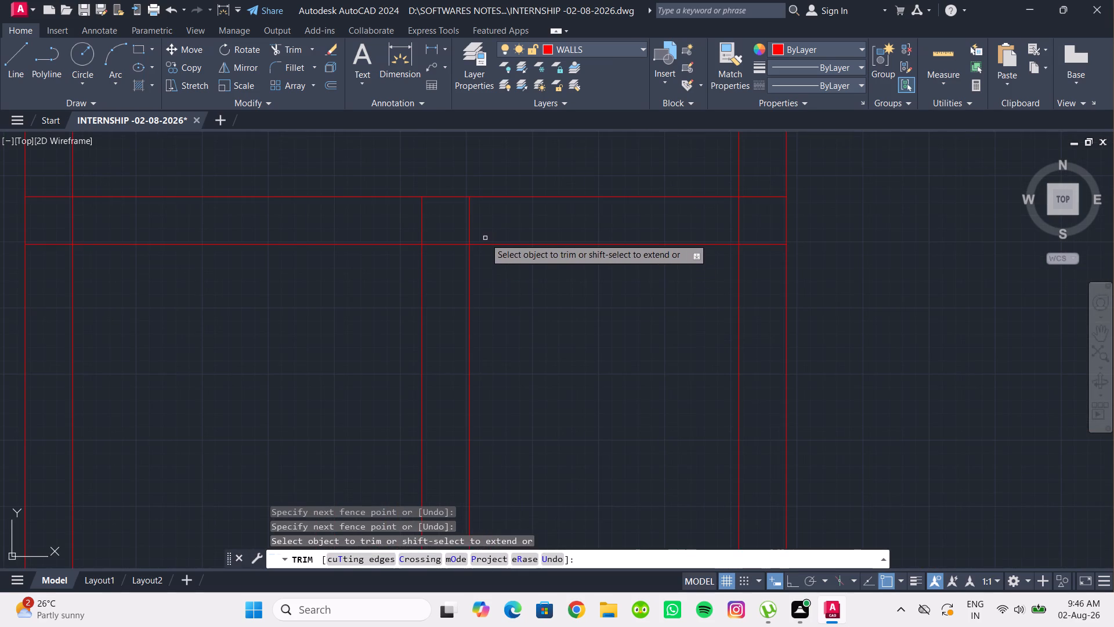
scroll(520, 256, "down", 2)
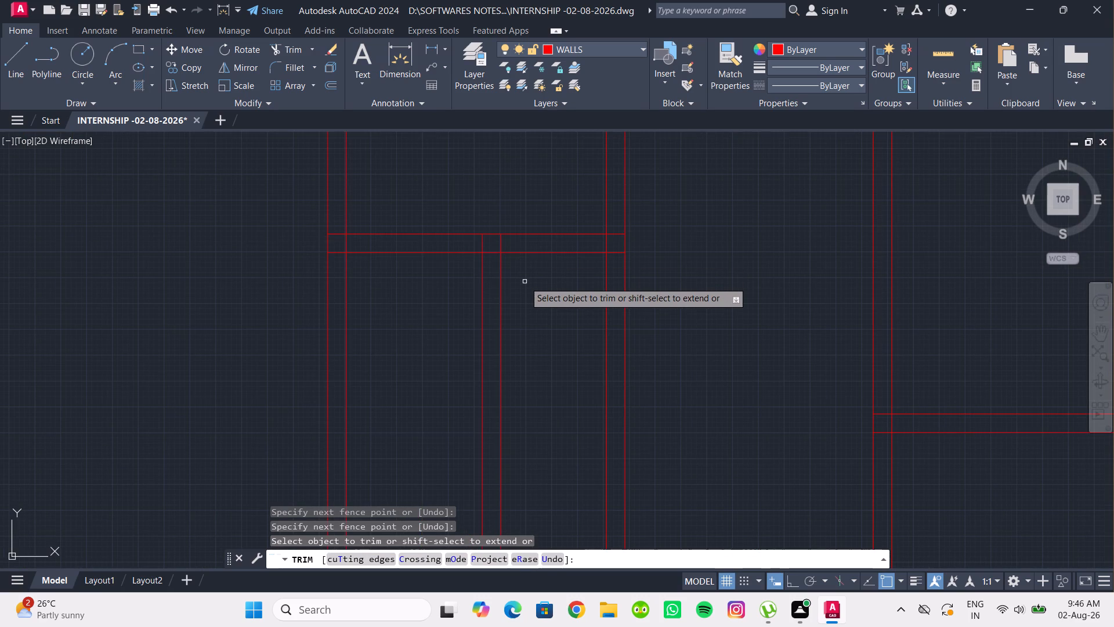
key("Escape")
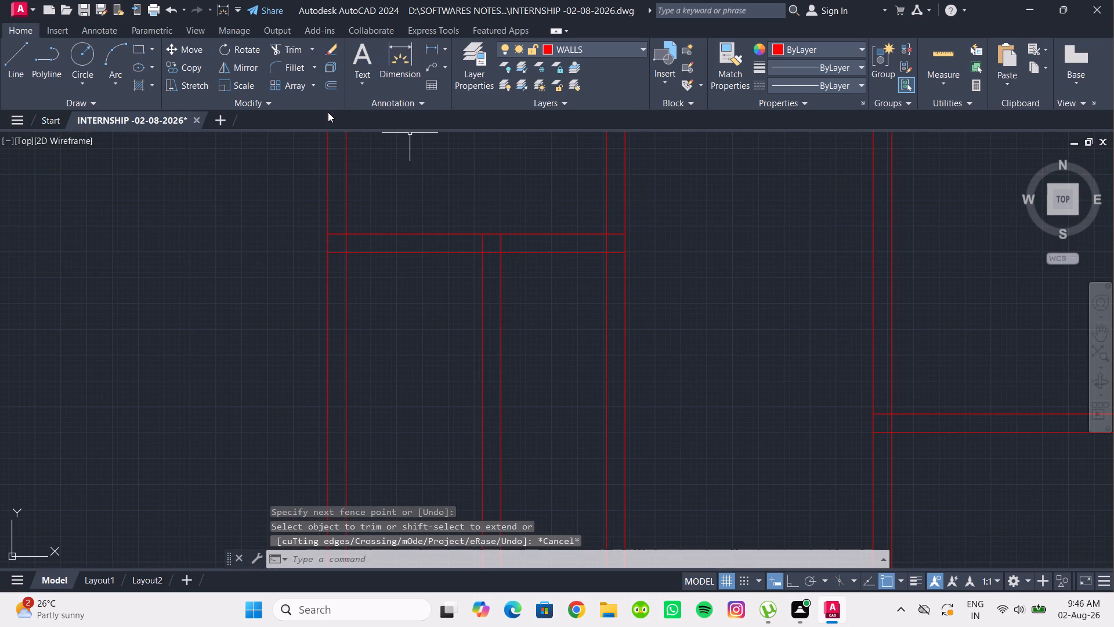
Offset the lower line of the short left-side horizontal wall 6'3" downward.
left_click(327, 88)
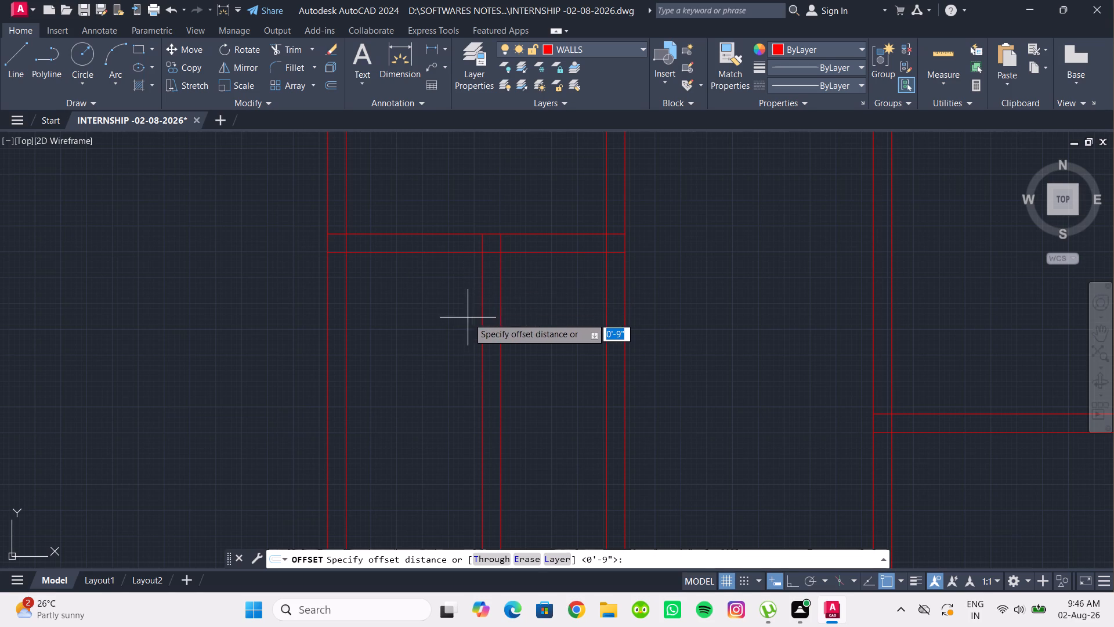
scroll(586, 378, "down", 1)
middle_click_drag(586, 378, 576, 370)
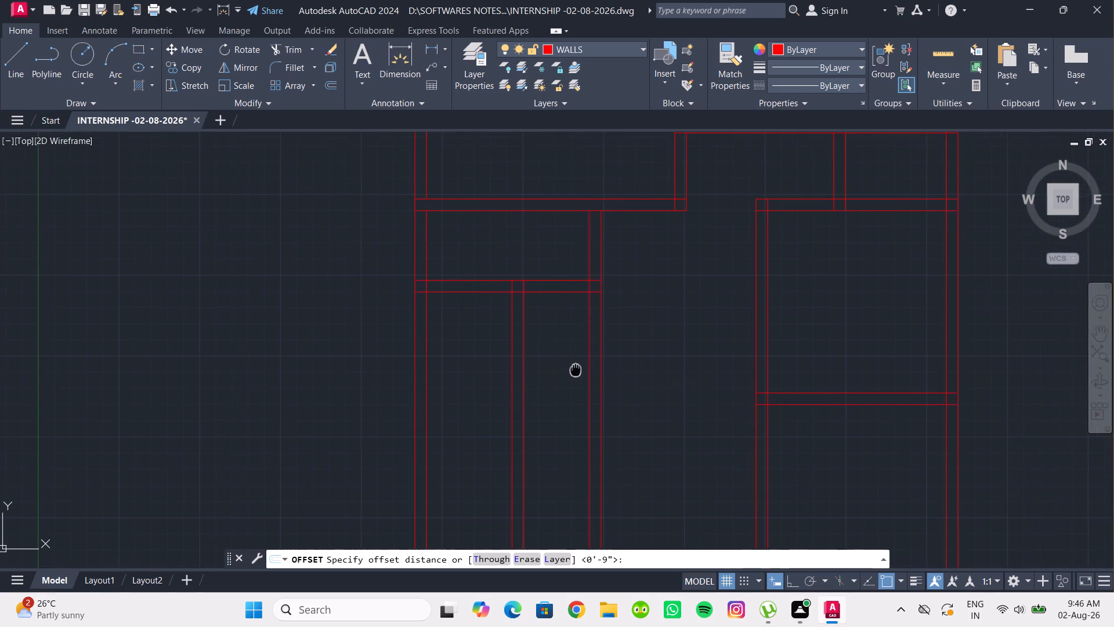
middle_click_drag(576, 370, 575, 370)
middle_click_drag(575, 370, 568, 361)
scroll(568, 361, "up", 1)
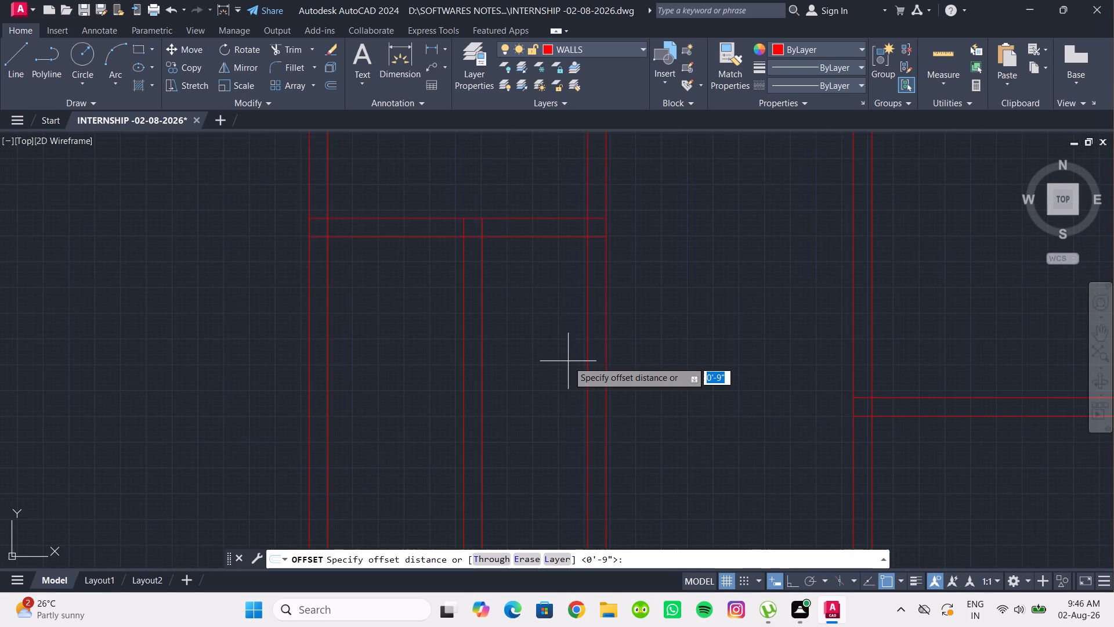
scroll(568, 361, "down", 1)
middle_click_drag(568, 361, 554, 352)
middle_click_drag(554, 352, 533, 342)
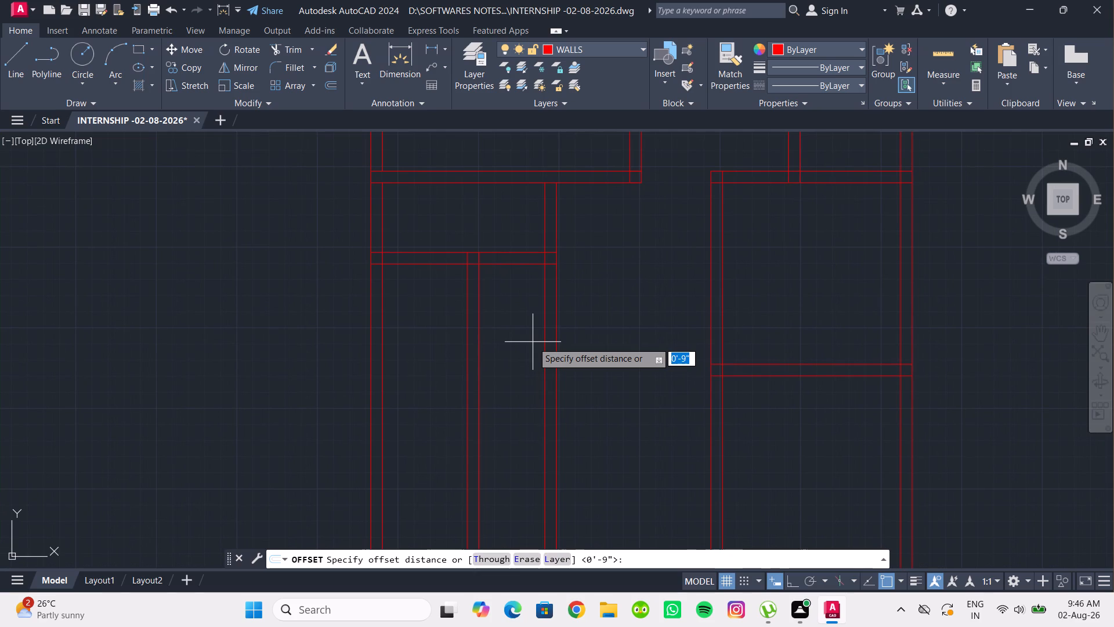
left_click(334, 79)
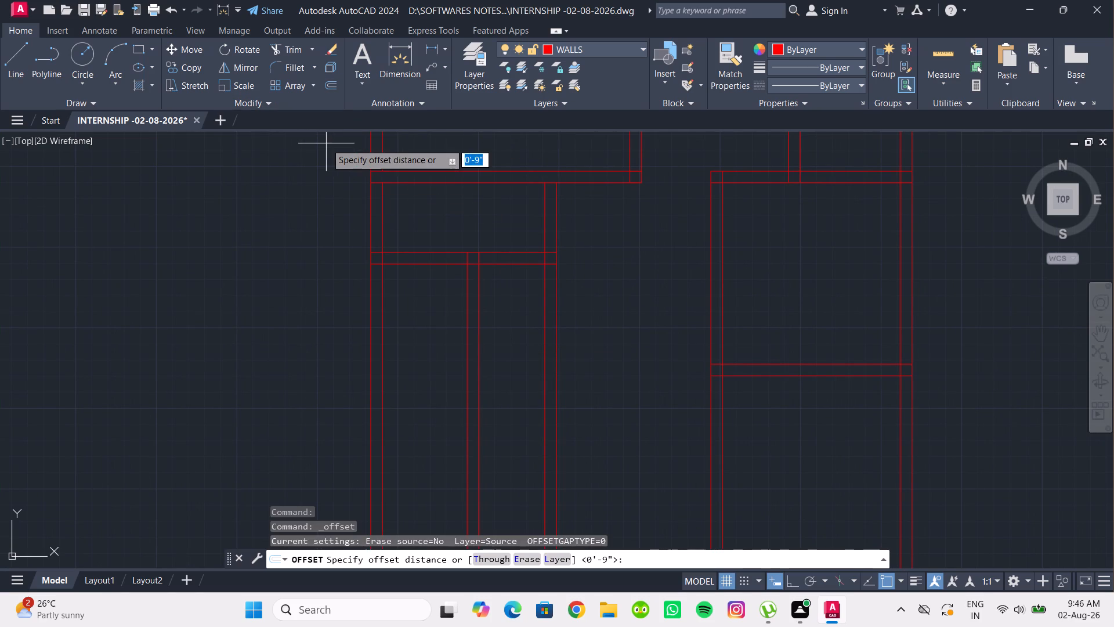
type("6'")
key("3")
key("Return")
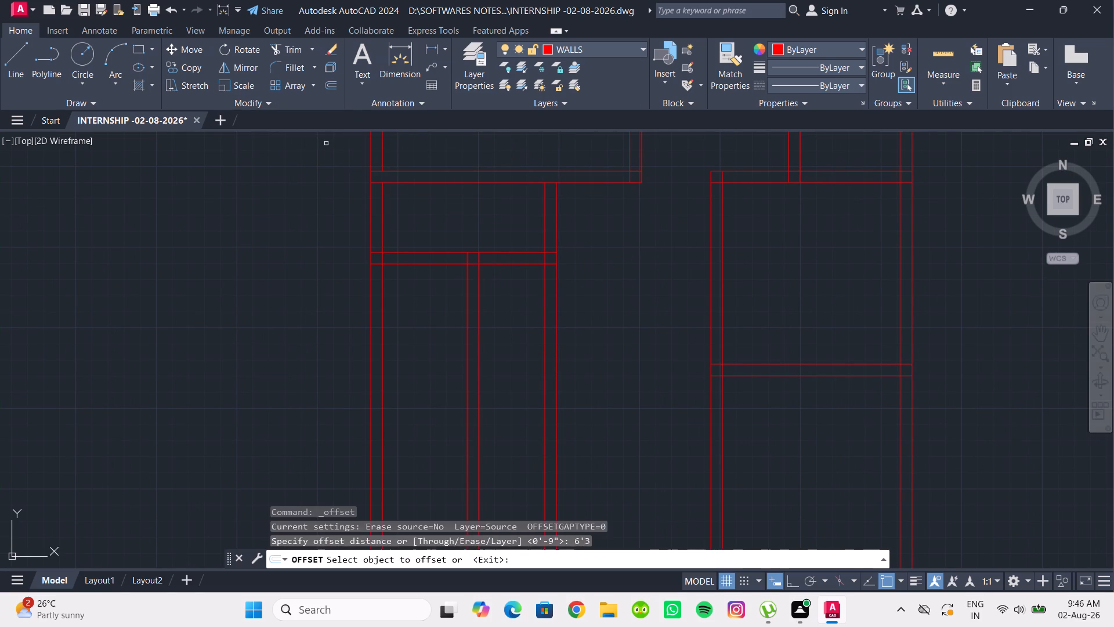
left_click(510, 266)
left_click(522, 300)
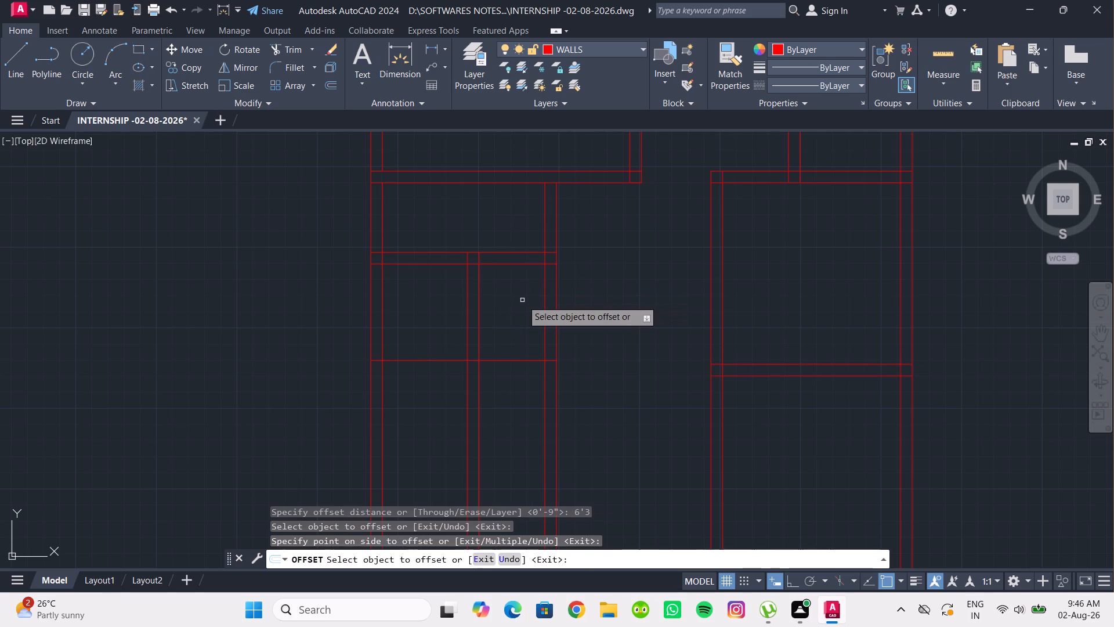
Offset the new horizontal line 9" upward to form the wall's second line.
left_click(526, 359)
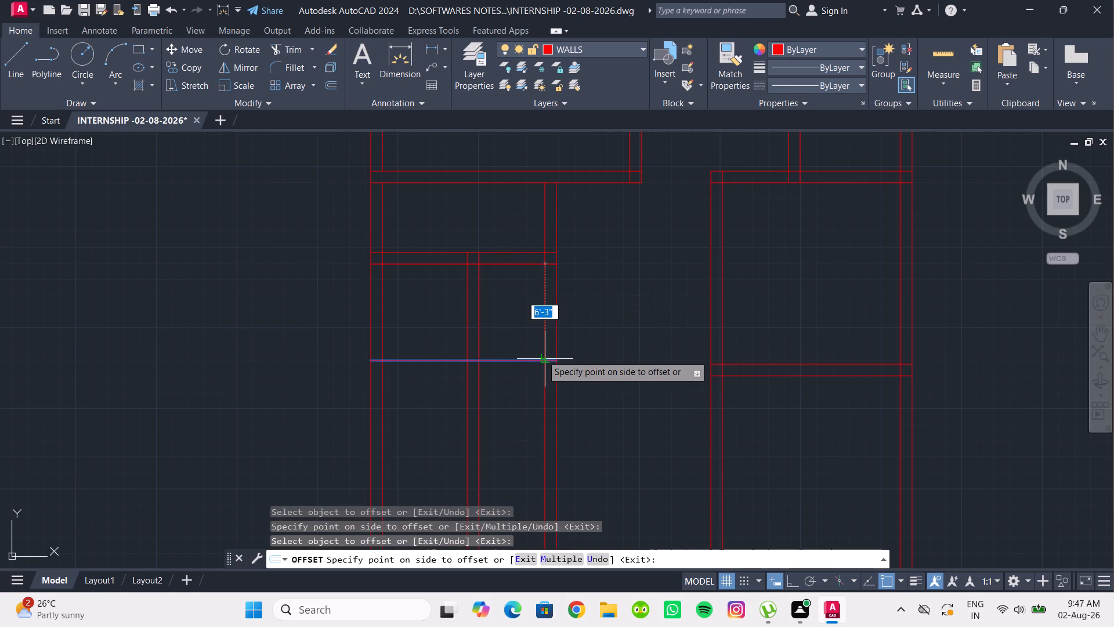
key("9")
key("Return")
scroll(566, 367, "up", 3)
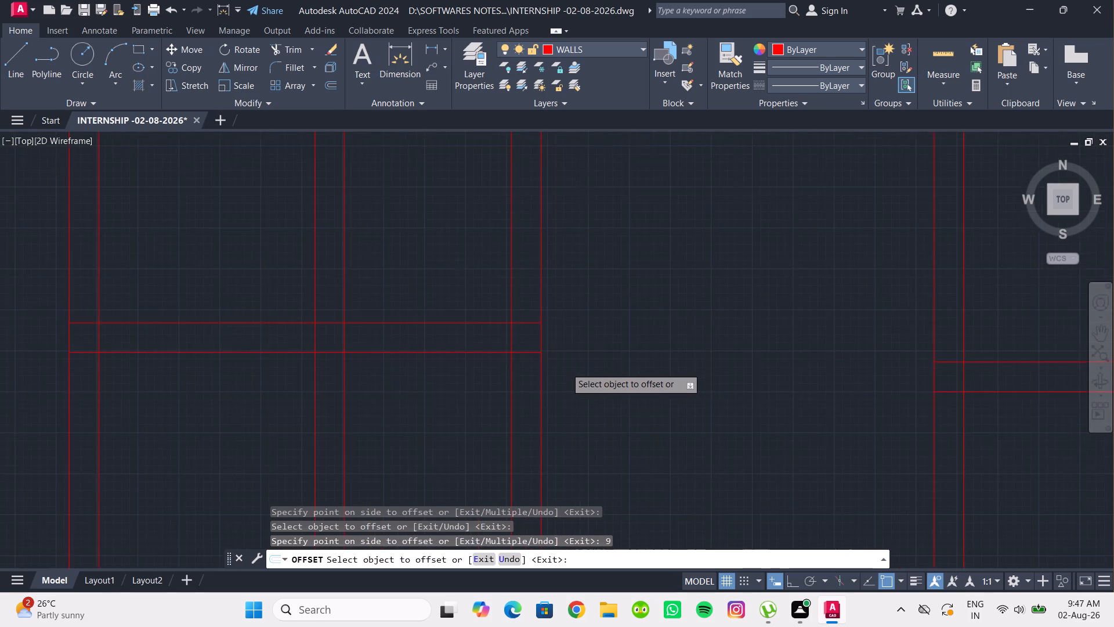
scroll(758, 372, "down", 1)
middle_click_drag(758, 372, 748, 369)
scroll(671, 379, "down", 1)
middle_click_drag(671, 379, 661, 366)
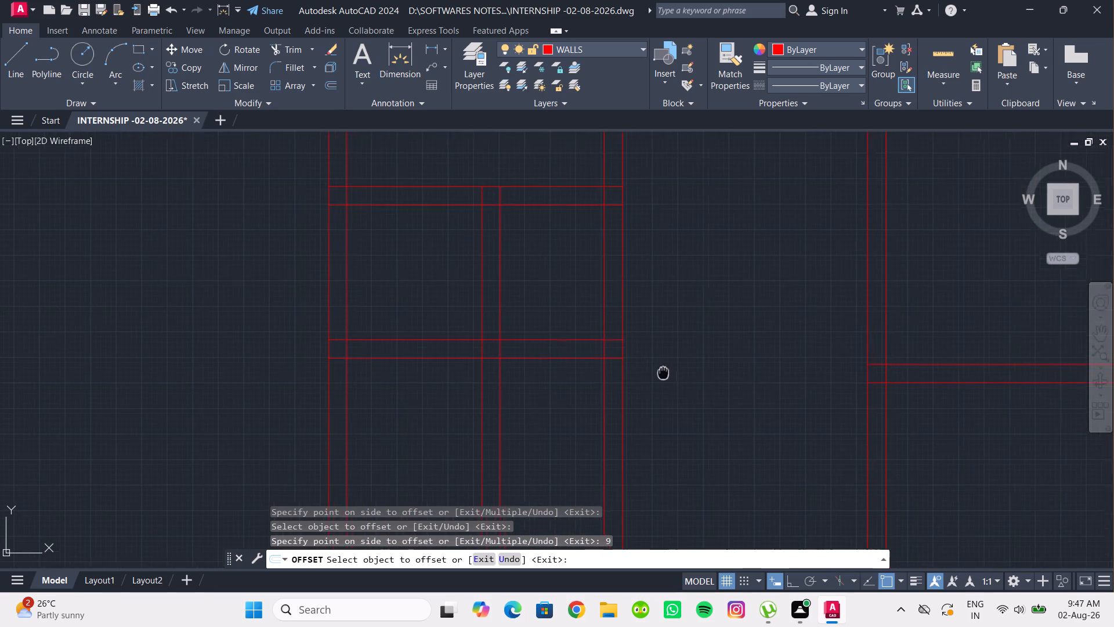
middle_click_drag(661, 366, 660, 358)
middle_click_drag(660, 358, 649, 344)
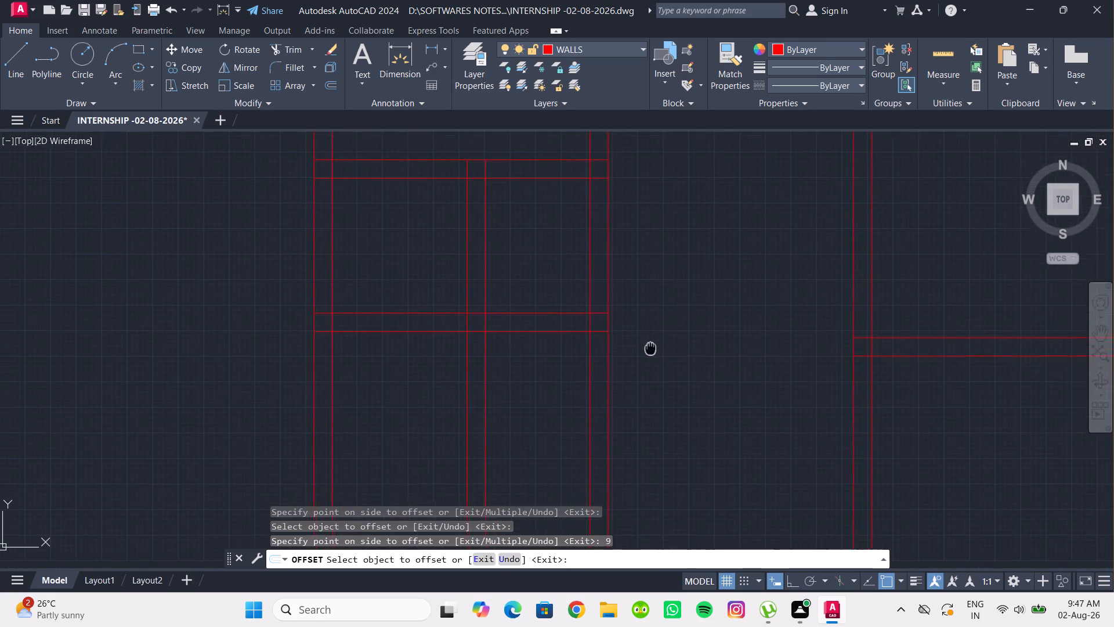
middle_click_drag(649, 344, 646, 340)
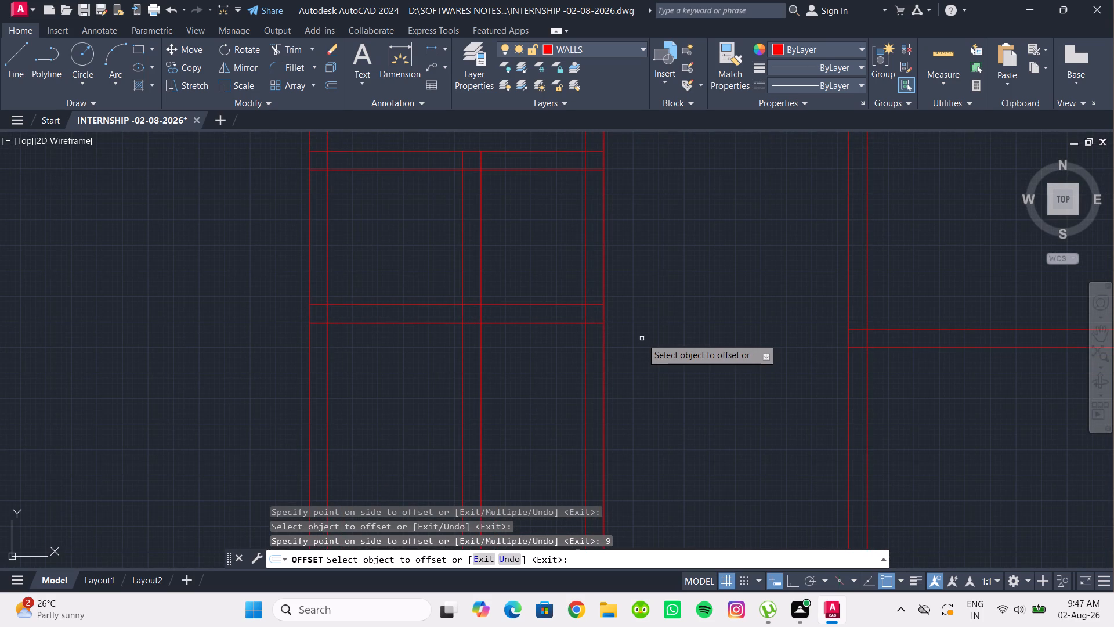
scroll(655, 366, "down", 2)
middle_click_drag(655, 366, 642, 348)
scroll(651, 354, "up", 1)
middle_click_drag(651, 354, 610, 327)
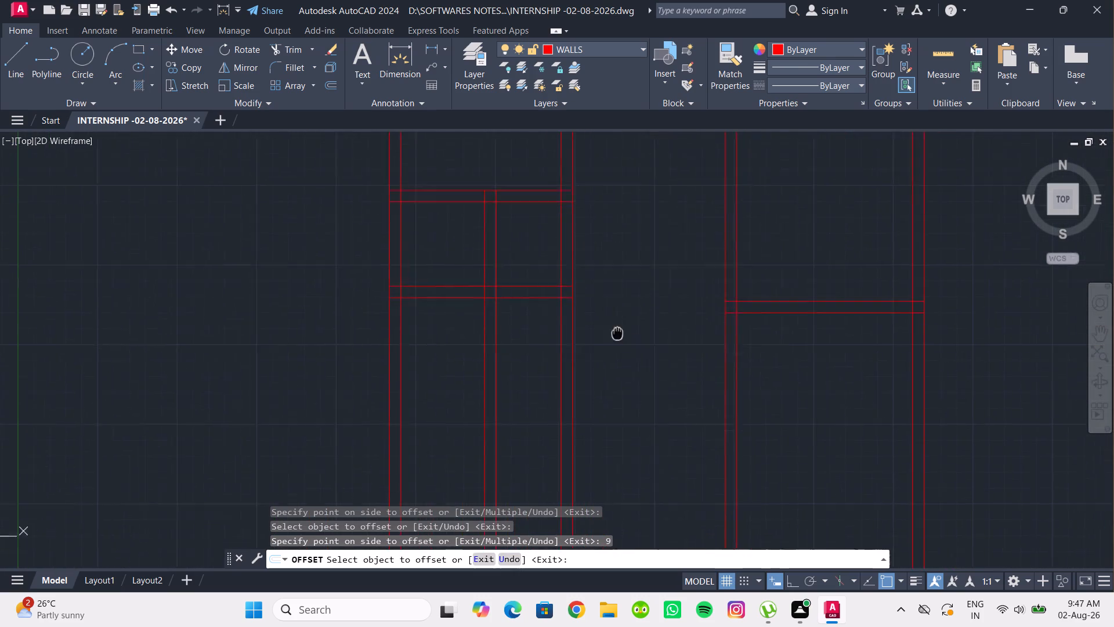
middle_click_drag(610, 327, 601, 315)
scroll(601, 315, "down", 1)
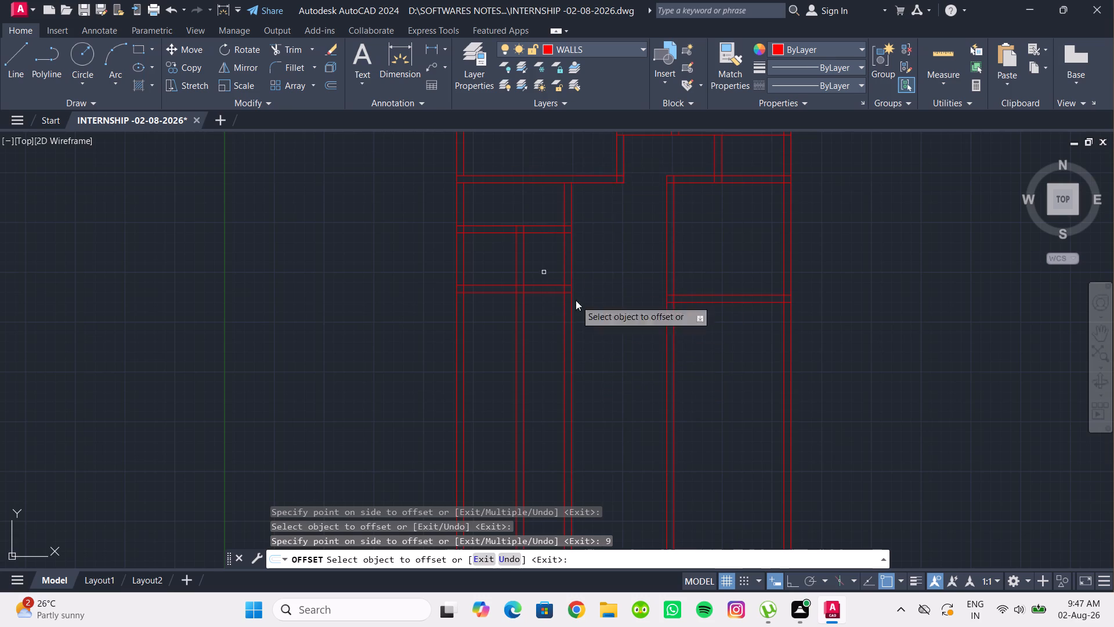
Trim away the interior vertical wall lines that run below the bottom walls of the left-side rooms and the large right-side room.
scroll(606, 330, "down", 1)
middle_click_drag(606, 330, 551, 417)
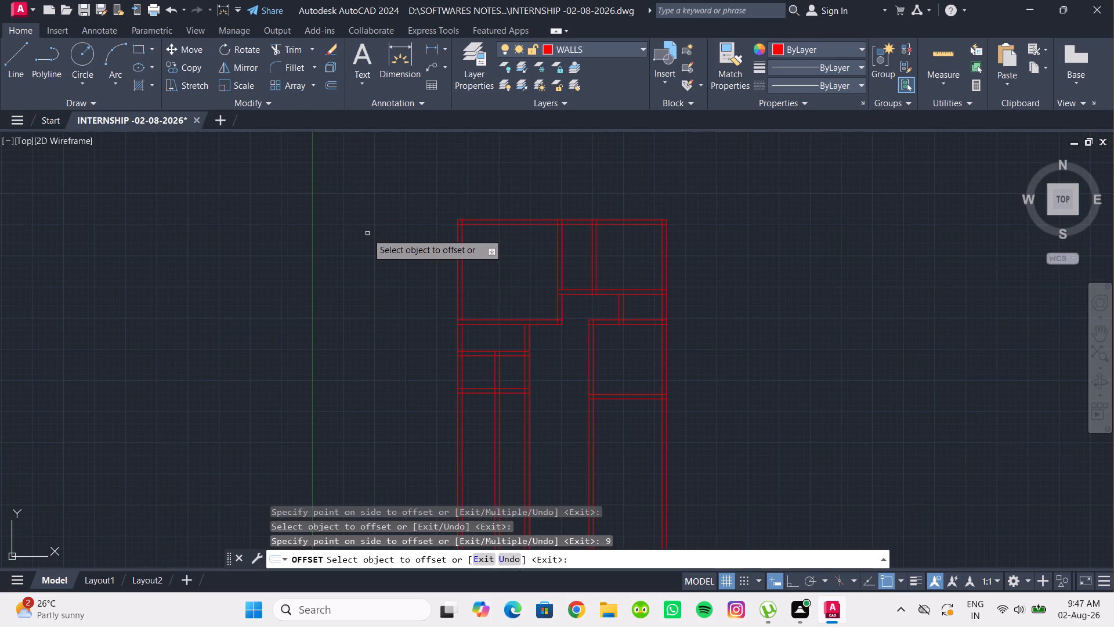
type("TR")
key("Return")
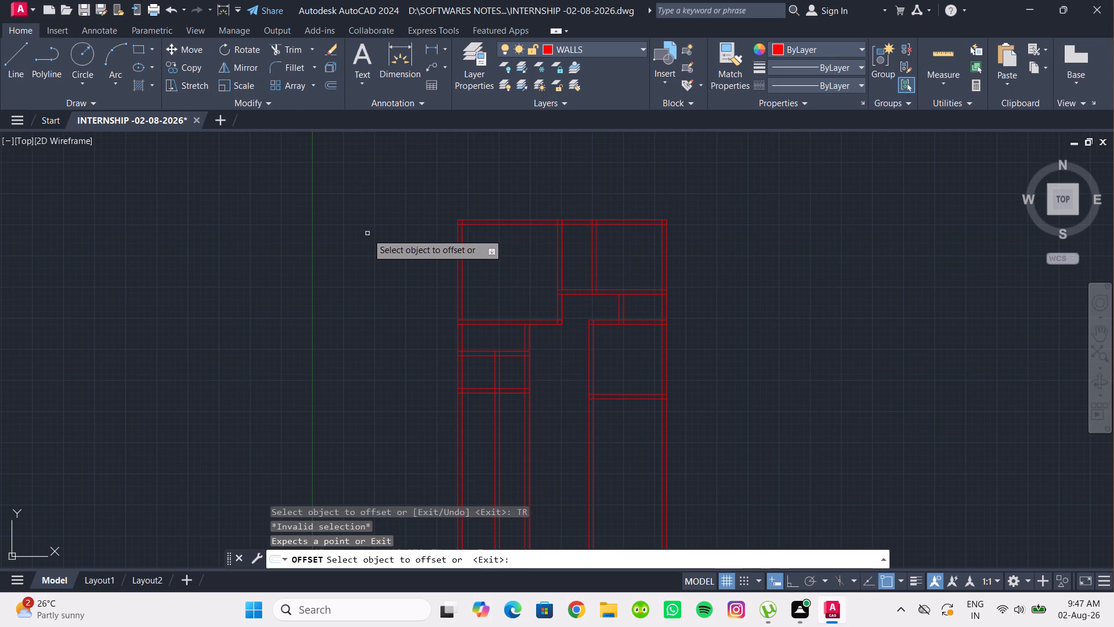
key("Escape")
type("TR")
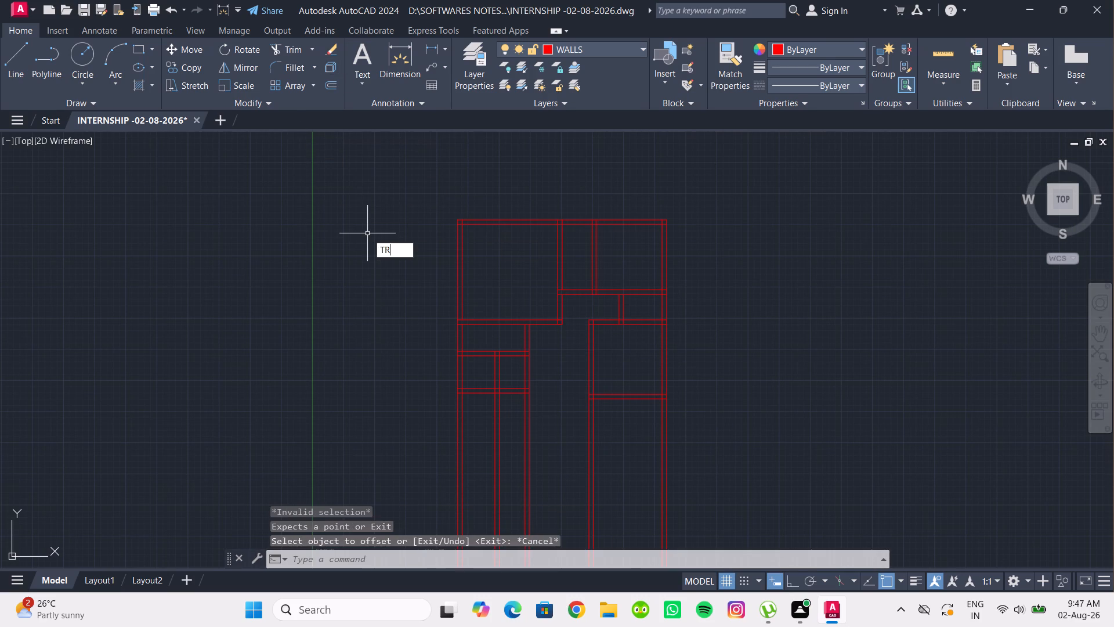
key("Return")
key("Return")
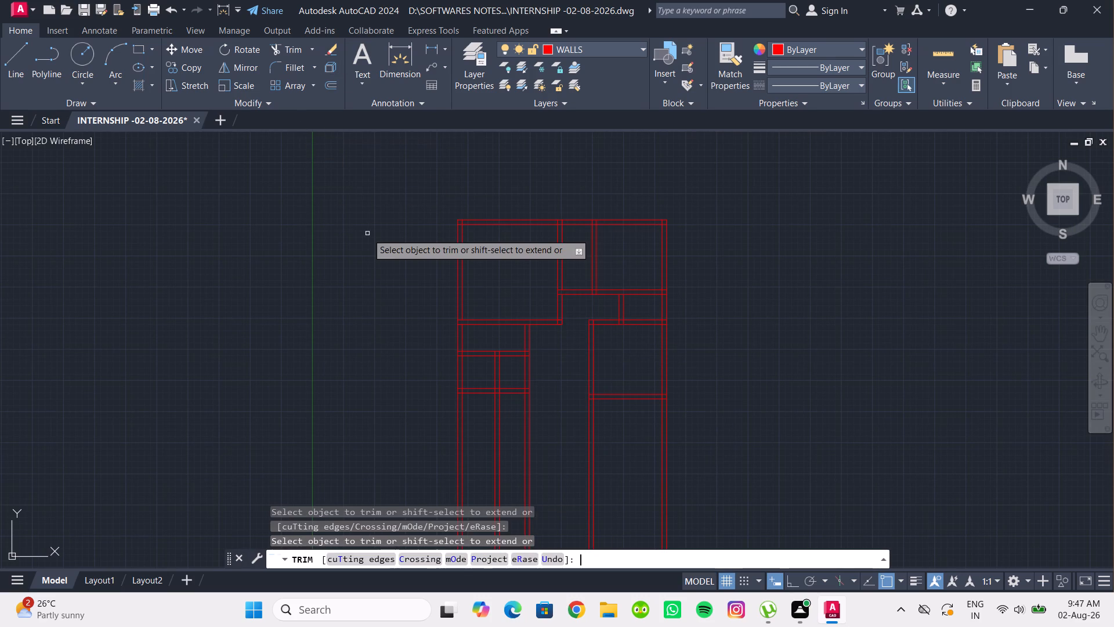
middle_click_drag(557, 349, 555, 235)
scroll(527, 282, "up", 1)
left_click_drag(537, 307, 454, 297)
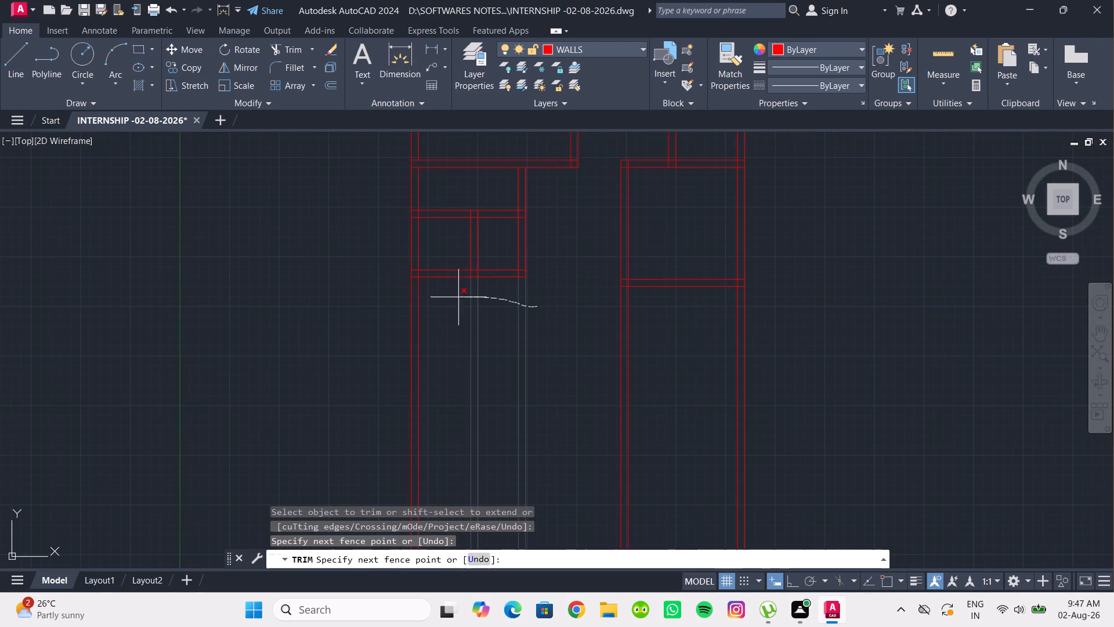
left_click_drag(454, 297, 445, 297)
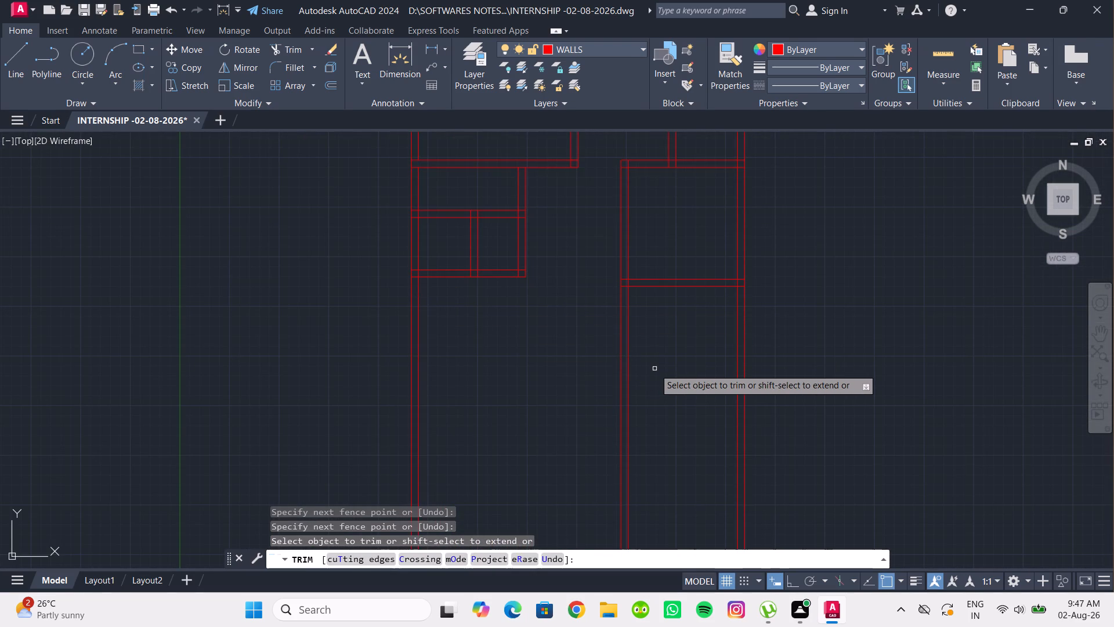
left_click_drag(654, 369, 572, 349)
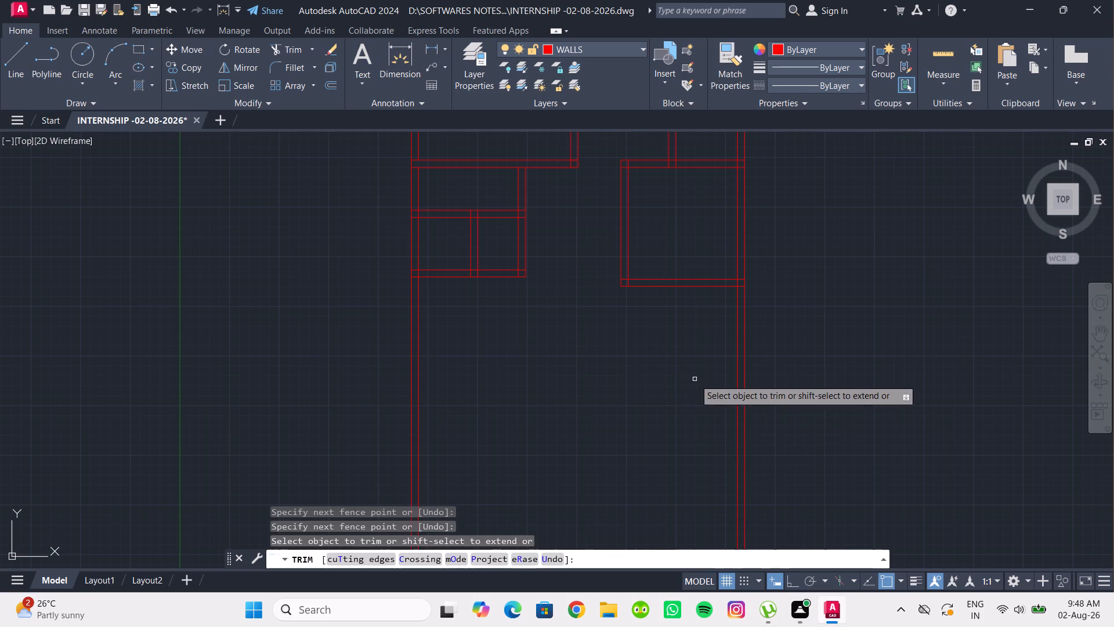
Offset the lower line of the small left-side rooms' bottom wall 9'9" downward.
scroll(695, 379, "down", 1)
middle_click_drag(695, 379, 696, 427)
scroll(691, 430, "up", 1)
middle_click_drag(691, 430, 685, 427)
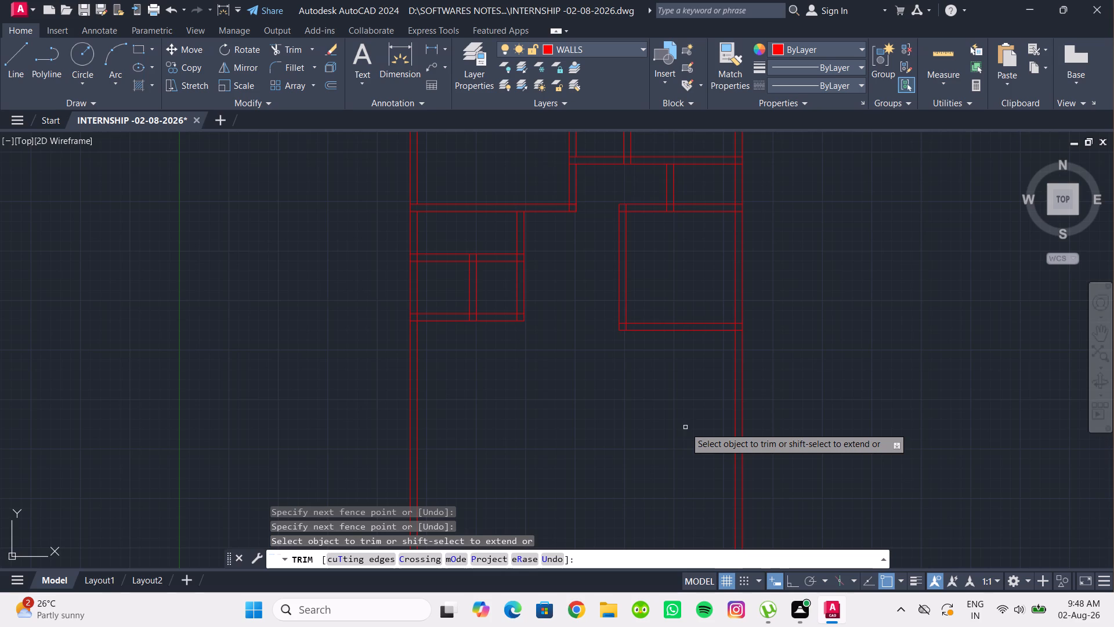
left_click(327, 83)
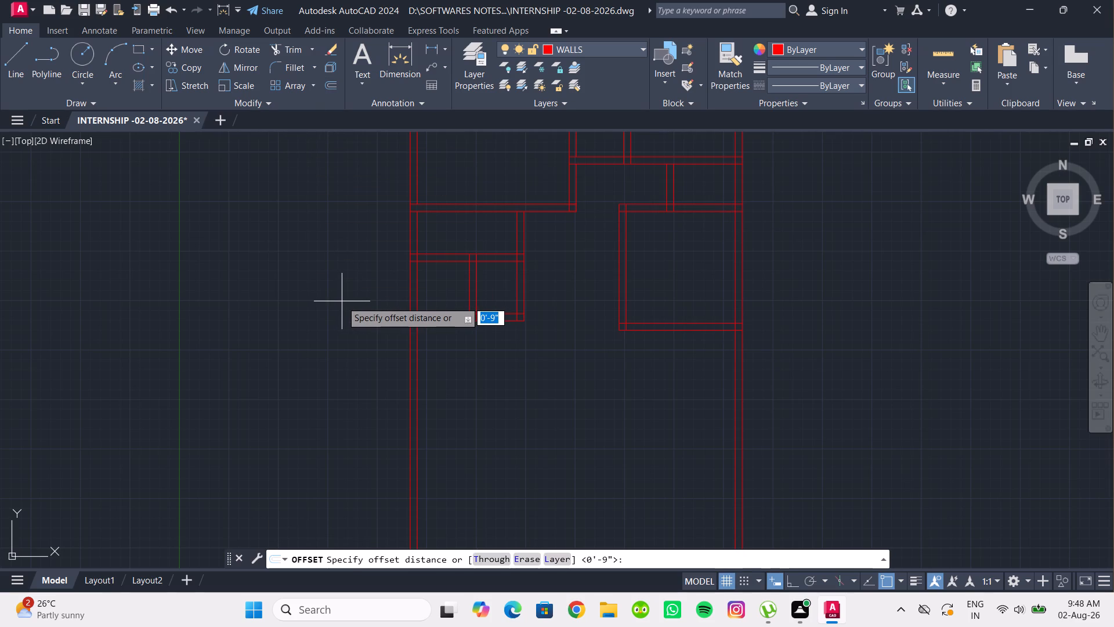
type("9'9")
key("Return")
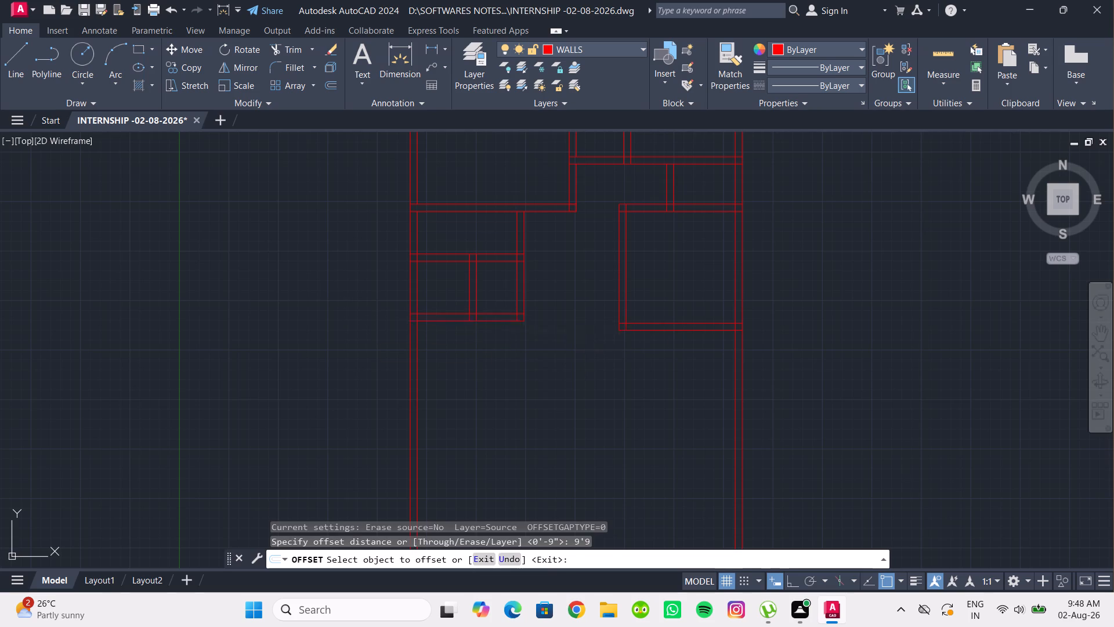
left_click(504, 319)
left_click(493, 349)
Offset the new horizontal line 9" downward to form the wall's second line.
middle_click_drag(484, 376, 482, 357)
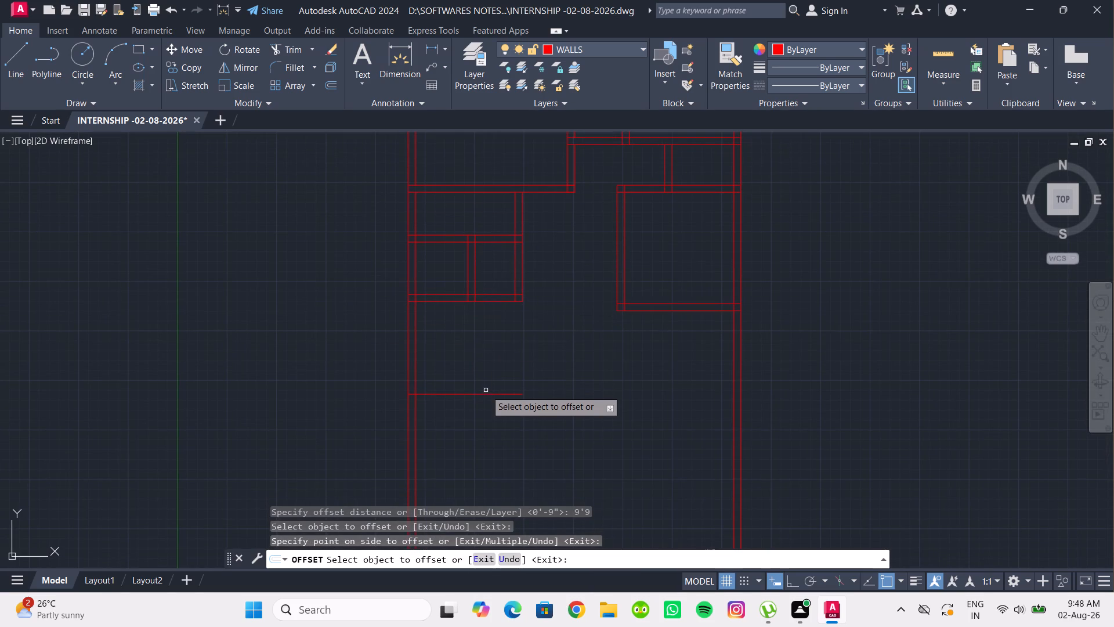
left_click(486, 398)
left_click(486, 393)
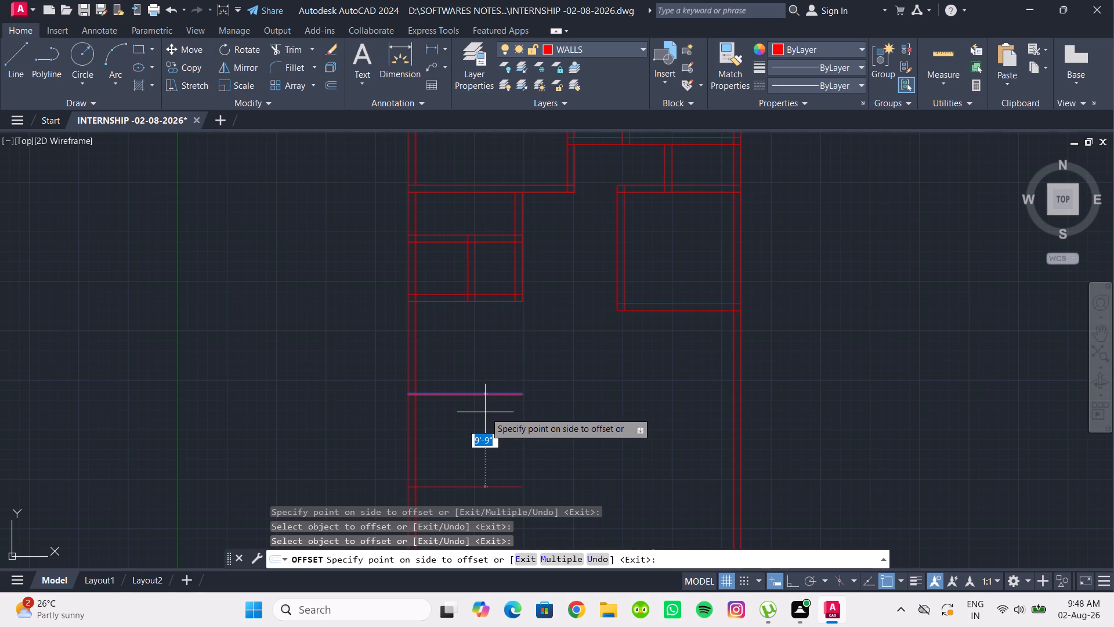
key("9")
key("Return")
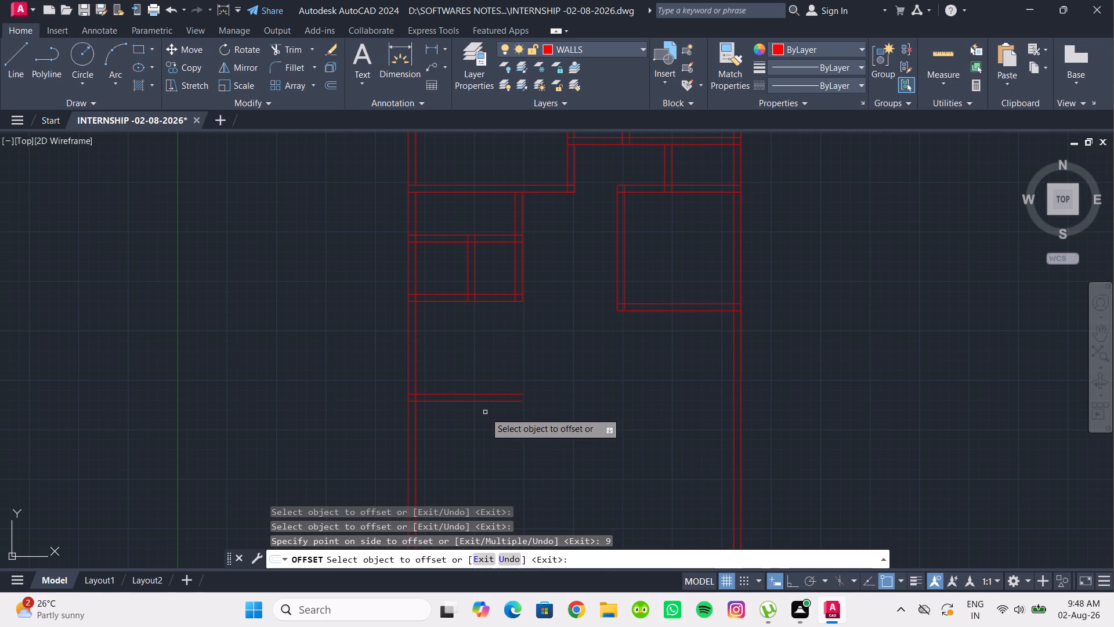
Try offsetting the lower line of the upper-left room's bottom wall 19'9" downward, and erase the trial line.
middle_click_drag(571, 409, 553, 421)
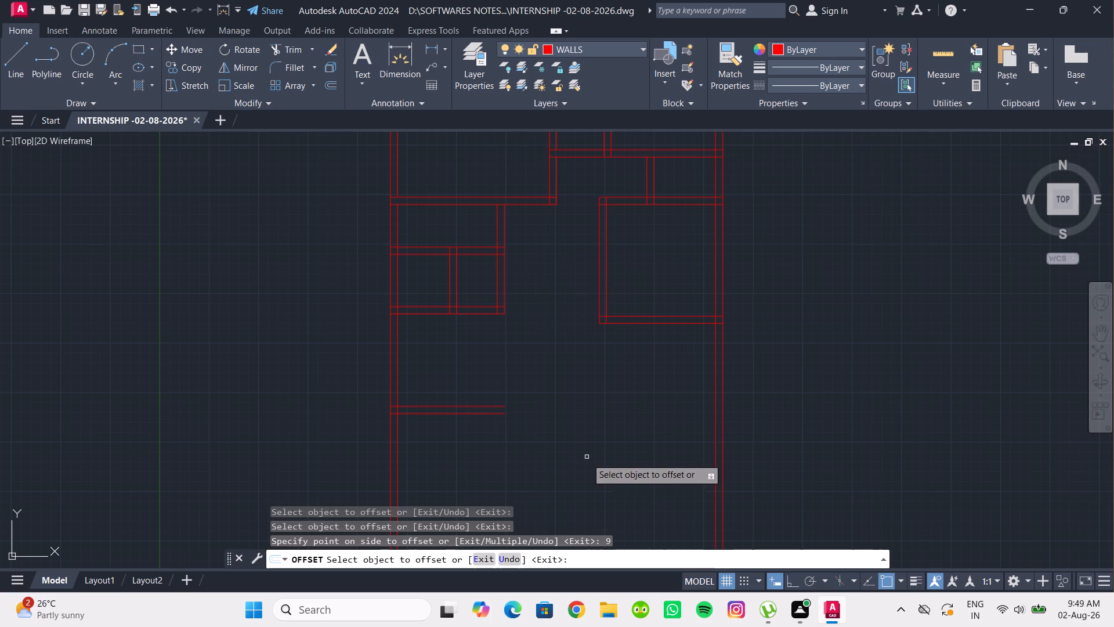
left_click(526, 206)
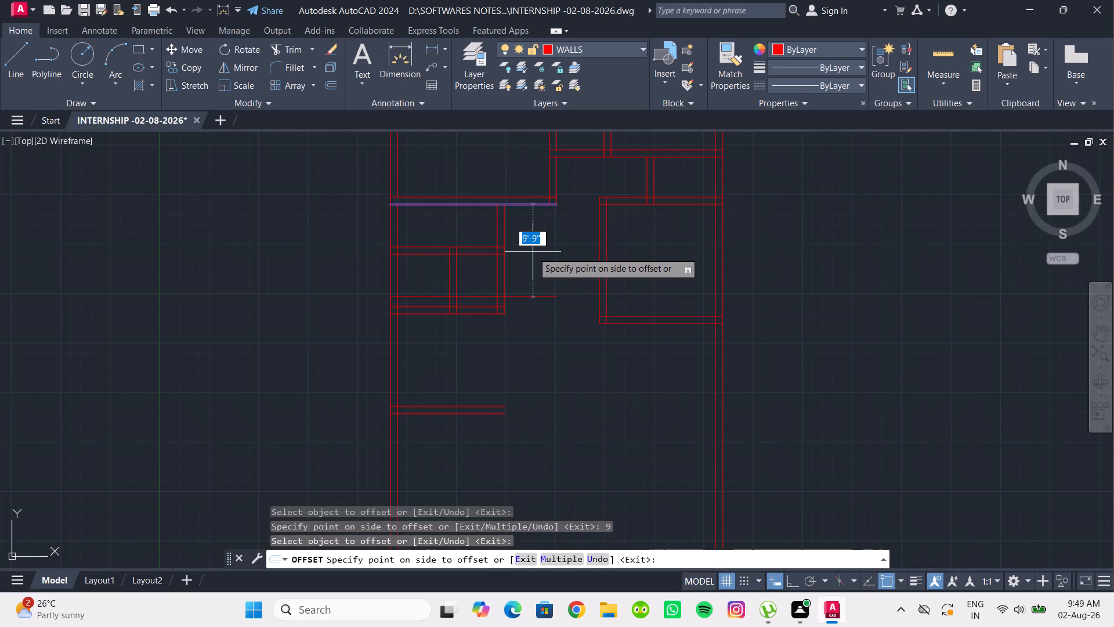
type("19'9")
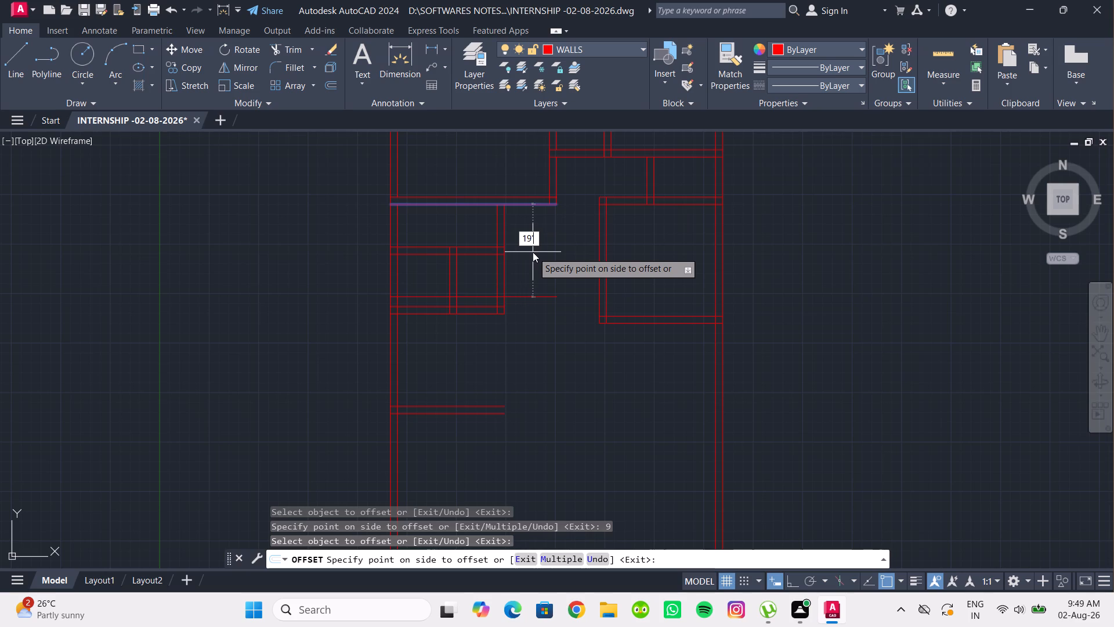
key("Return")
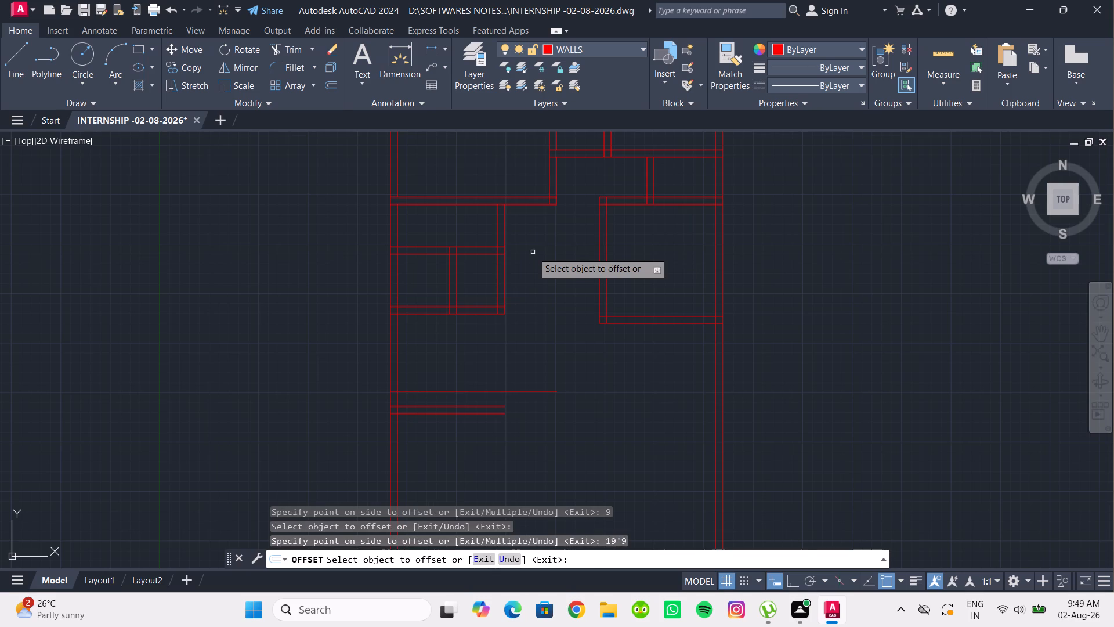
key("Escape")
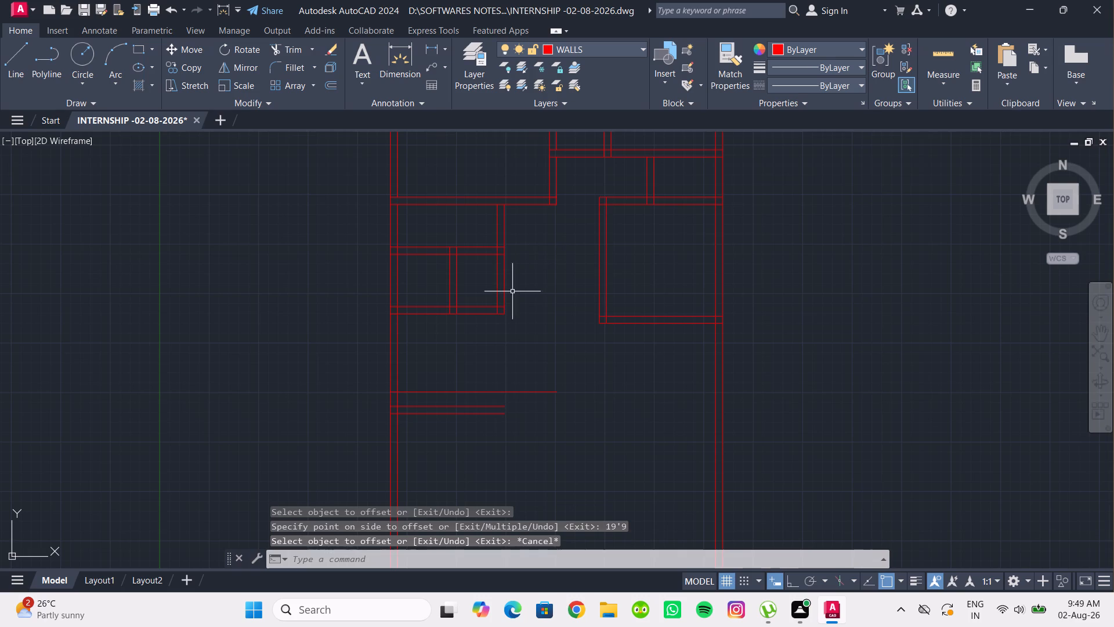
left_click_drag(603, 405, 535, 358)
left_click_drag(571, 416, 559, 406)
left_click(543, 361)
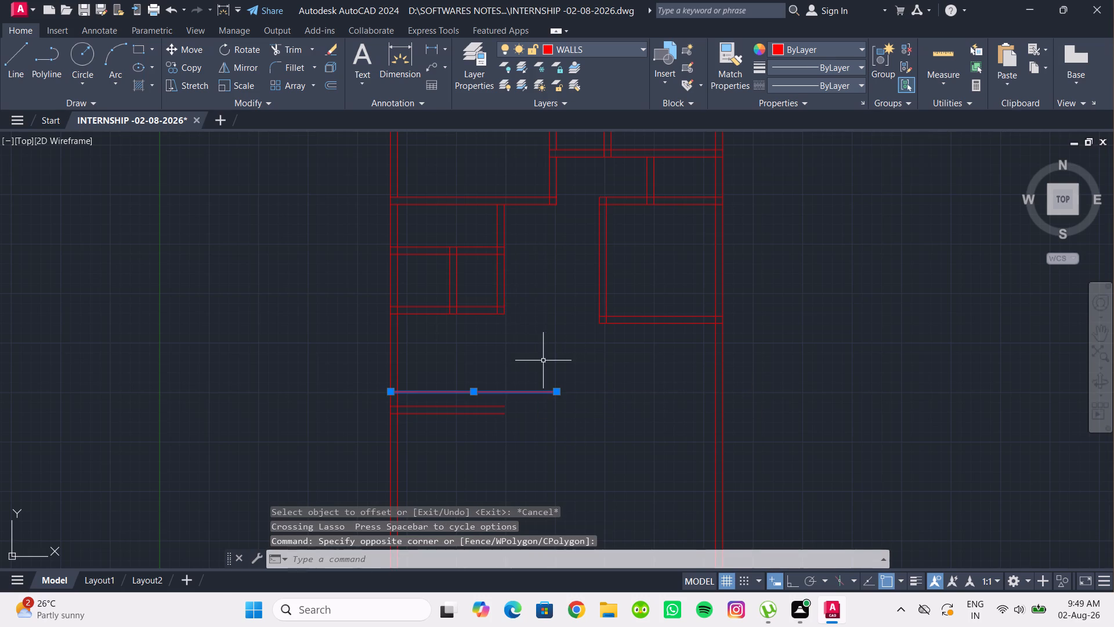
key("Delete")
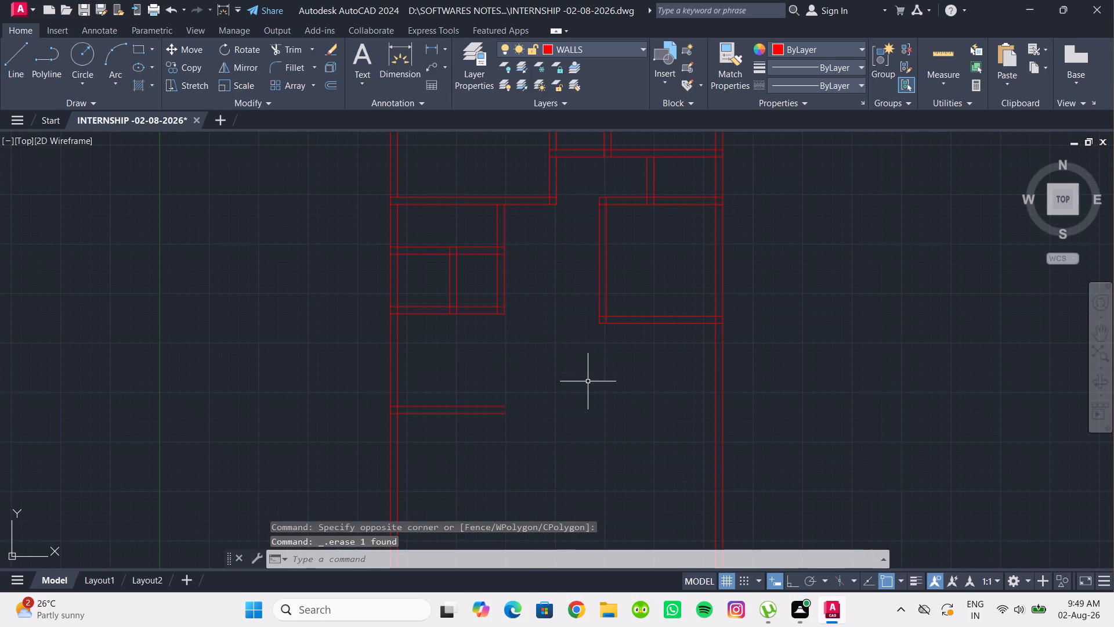
Extend both lines of the new horizontal wall across the plan to the outer line of the right exterior wall.
middle_click_drag(588, 385, 585, 362)
middle_click_drag(580, 379, 589, 385)
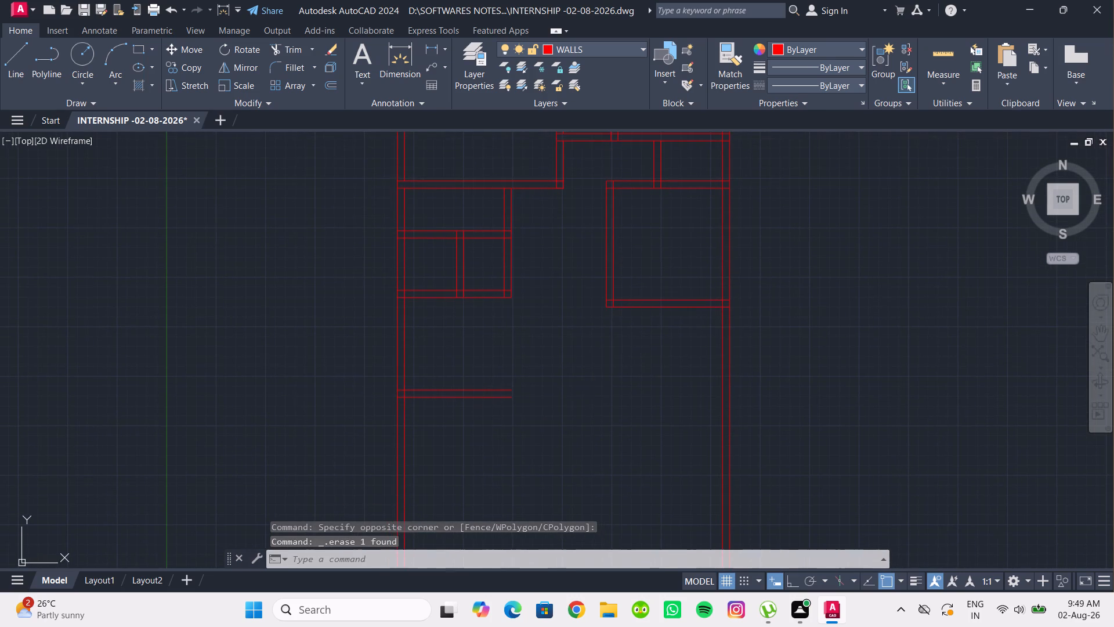
key("e")
key("x")
key("Return")
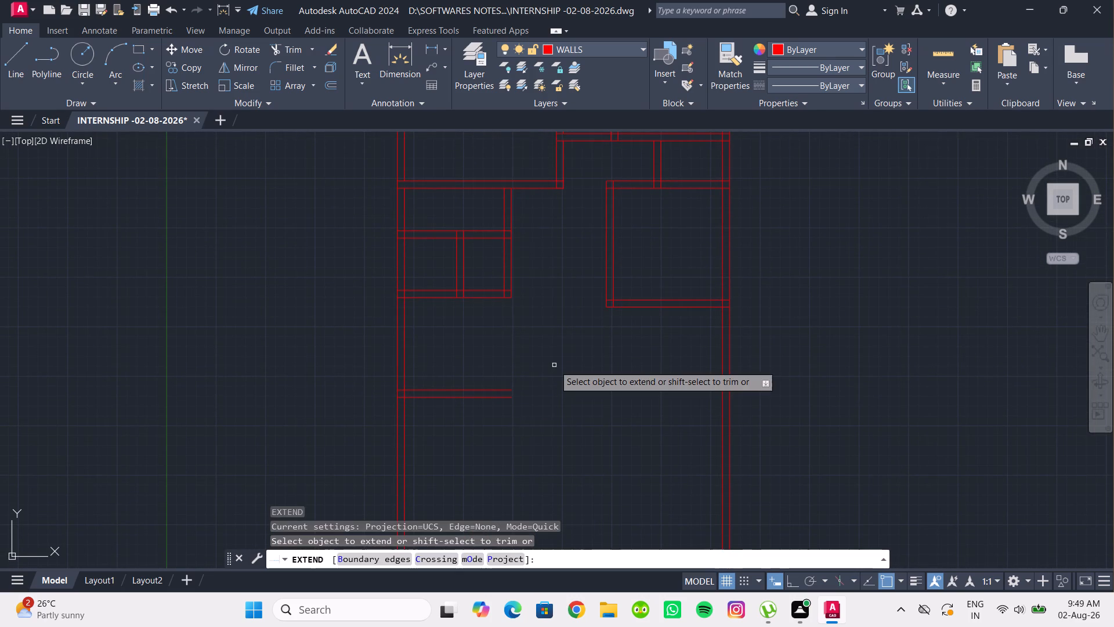
left_click_drag(511, 426, 508, 360)
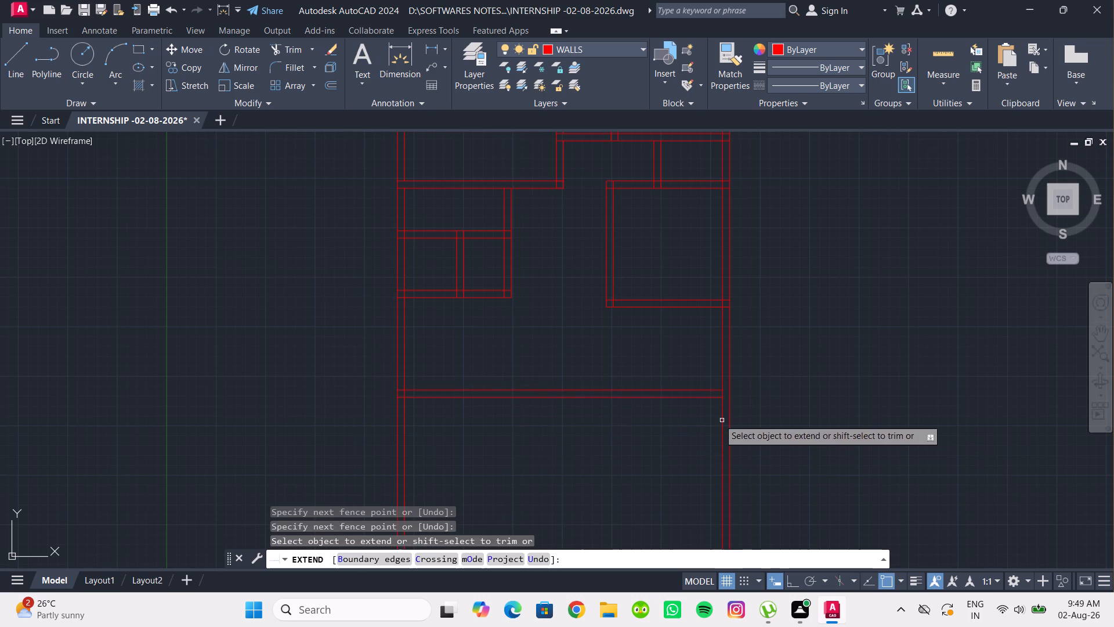
left_click_drag(710, 413, 710, 383)
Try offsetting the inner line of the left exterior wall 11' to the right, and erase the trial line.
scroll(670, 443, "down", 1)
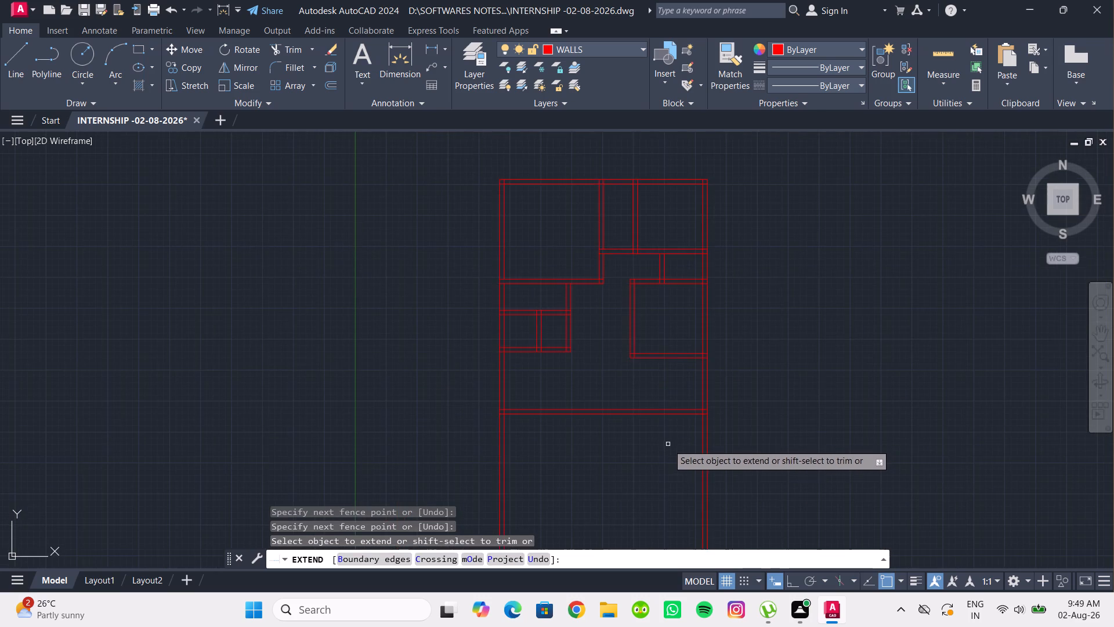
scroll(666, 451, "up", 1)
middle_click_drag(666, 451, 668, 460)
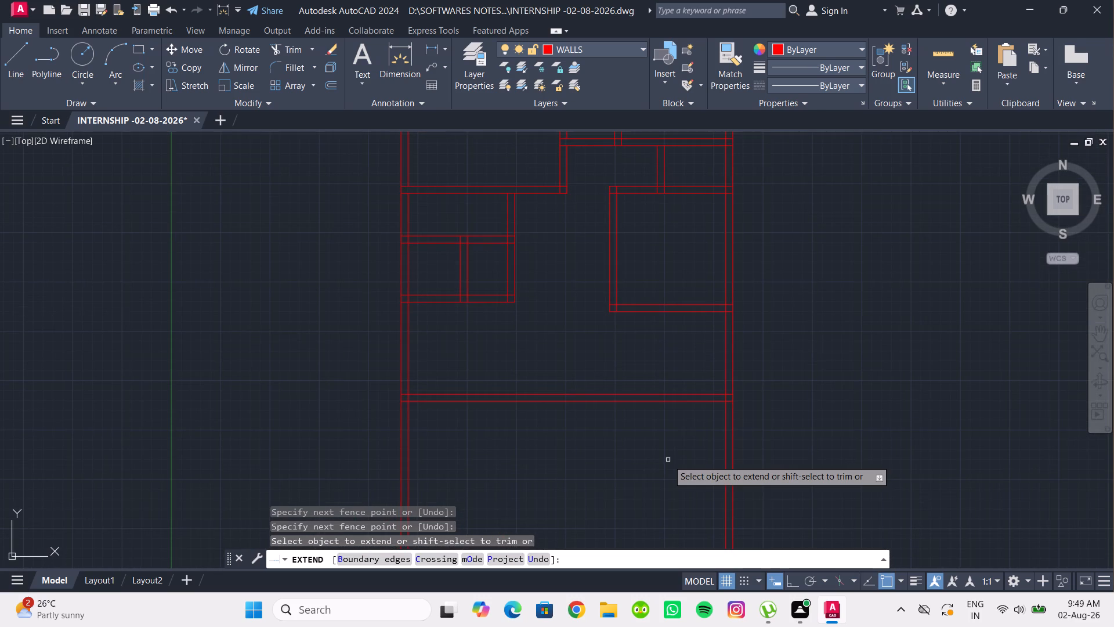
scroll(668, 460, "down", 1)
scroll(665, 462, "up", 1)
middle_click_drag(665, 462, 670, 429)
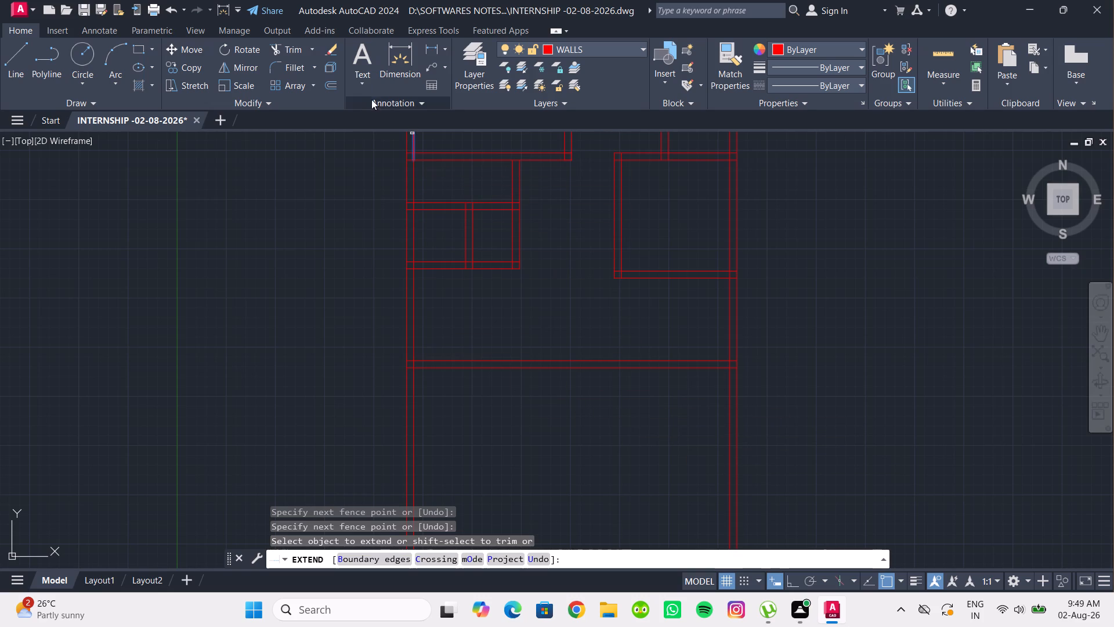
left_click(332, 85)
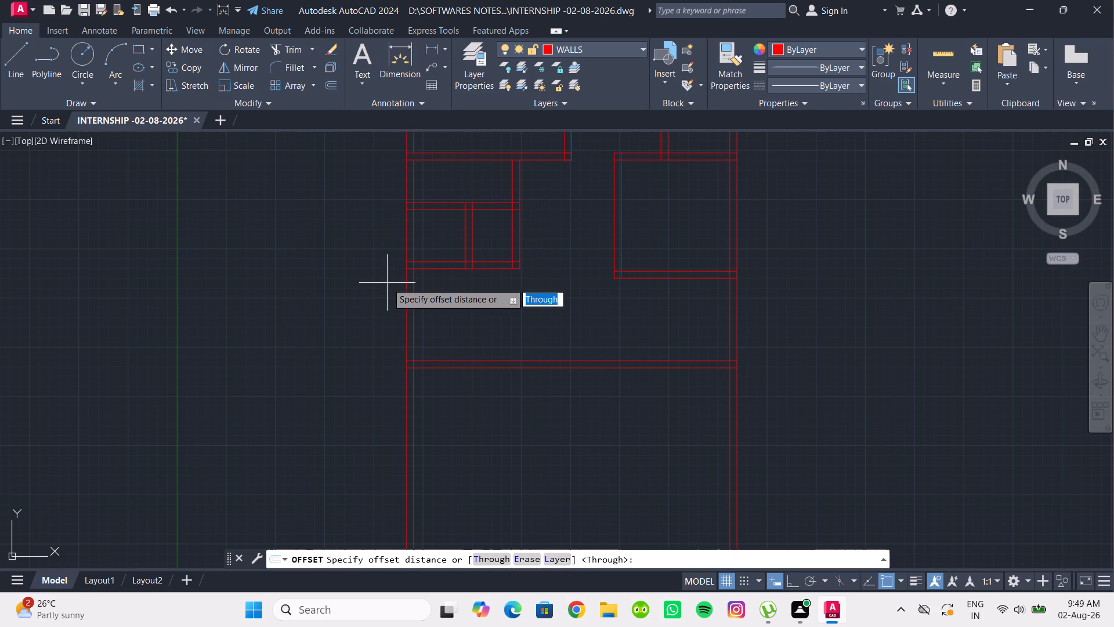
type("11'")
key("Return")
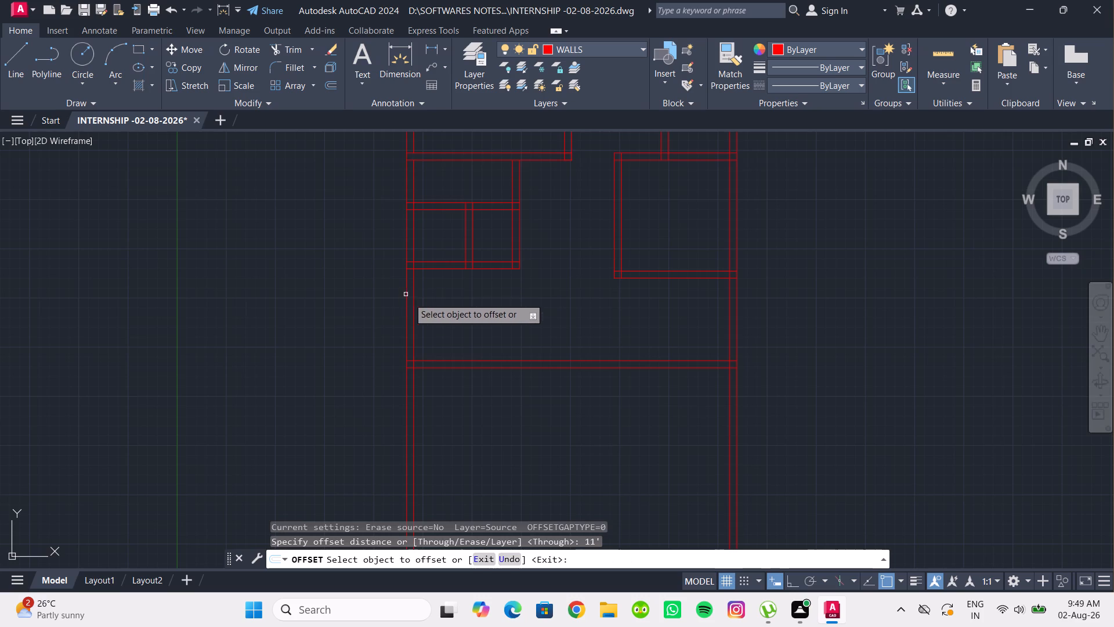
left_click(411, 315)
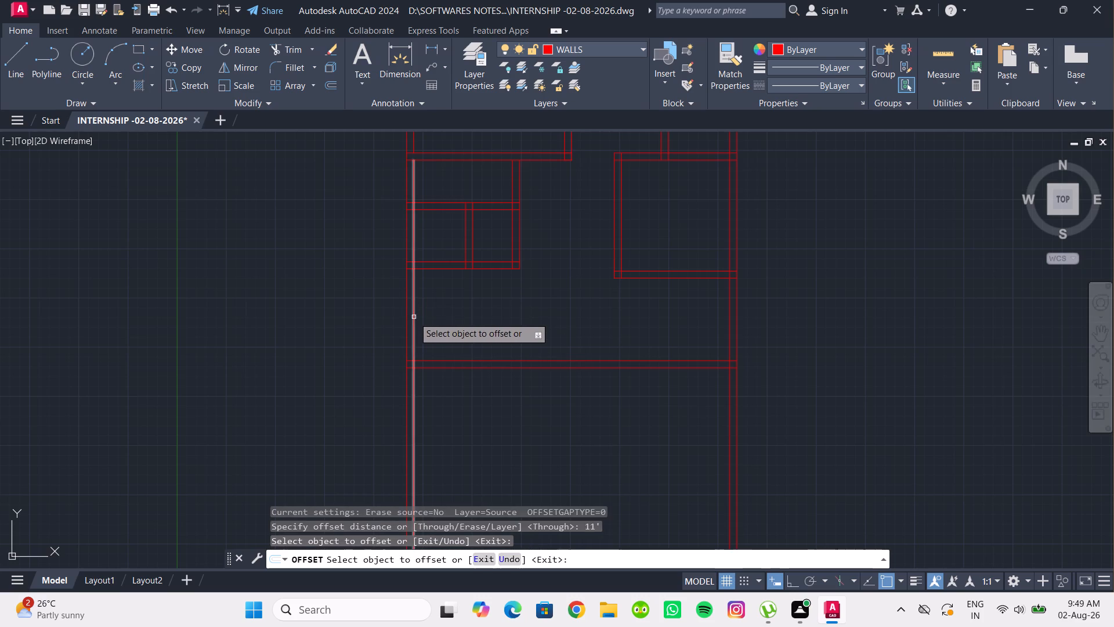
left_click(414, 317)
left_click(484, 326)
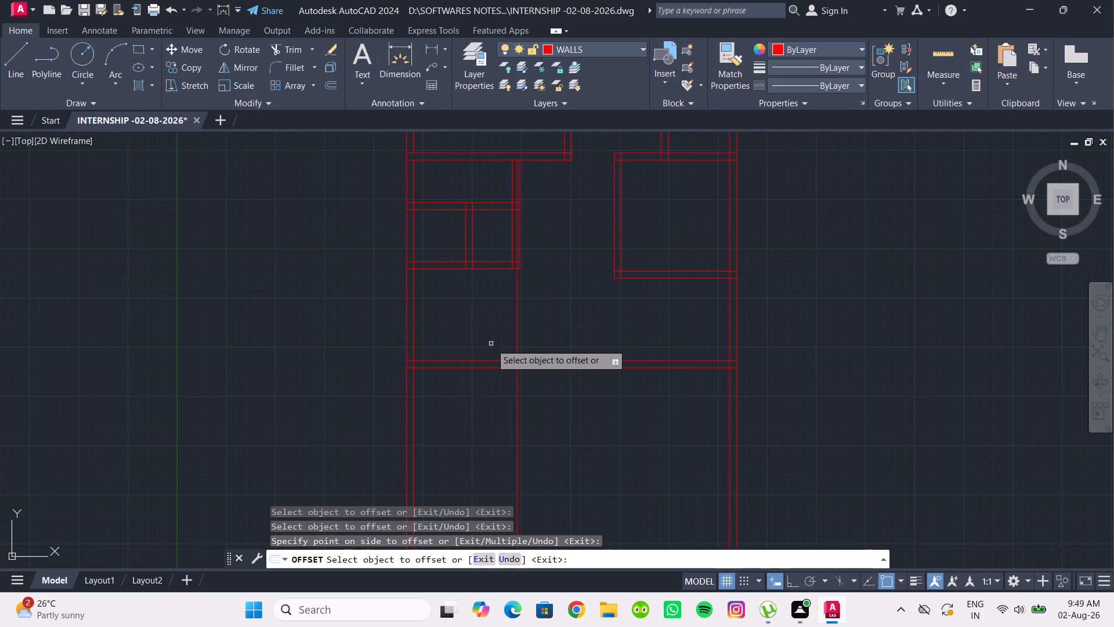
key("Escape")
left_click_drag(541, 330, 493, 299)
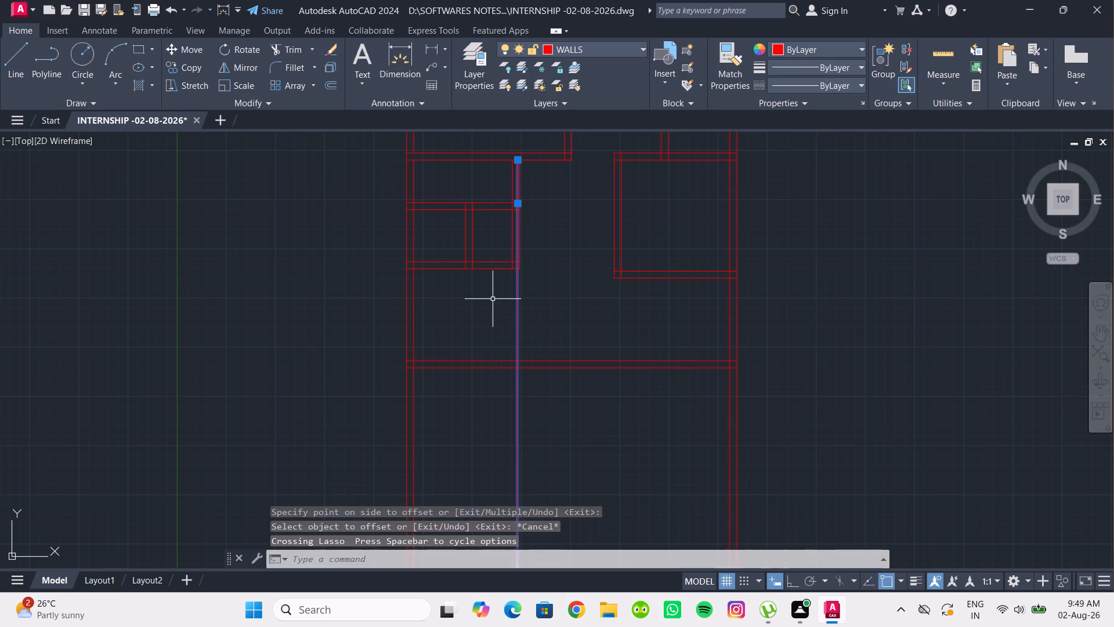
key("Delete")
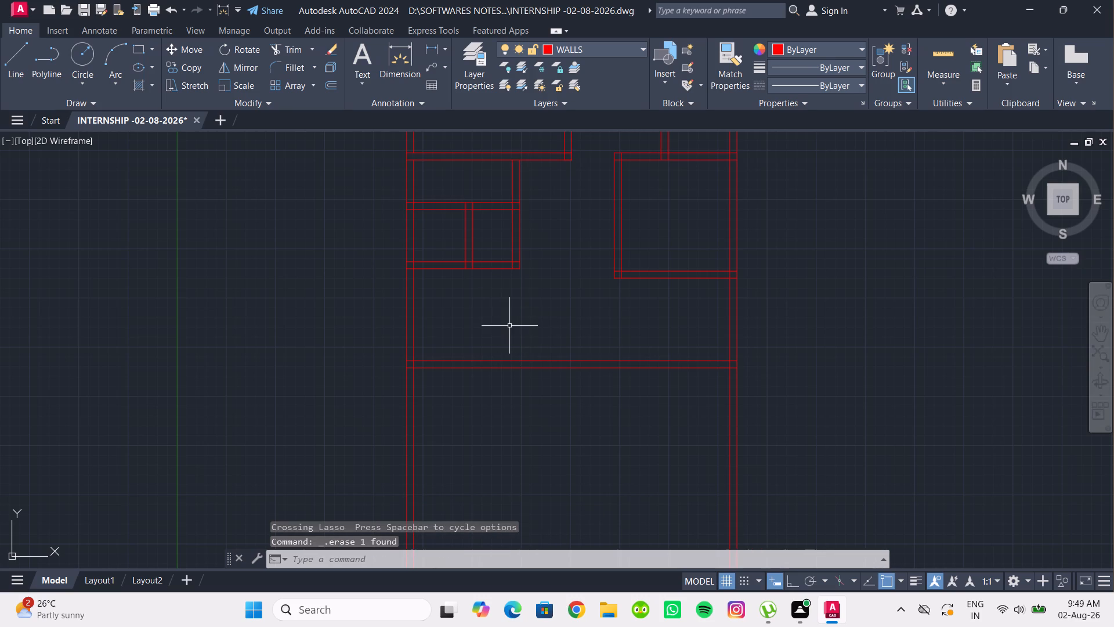
Extend both lines of the small left-side rooms' right wall down to the new full-width horizontal wall.
type("EX")
key("Return")
left_click(518, 264)
left_click(512, 269)
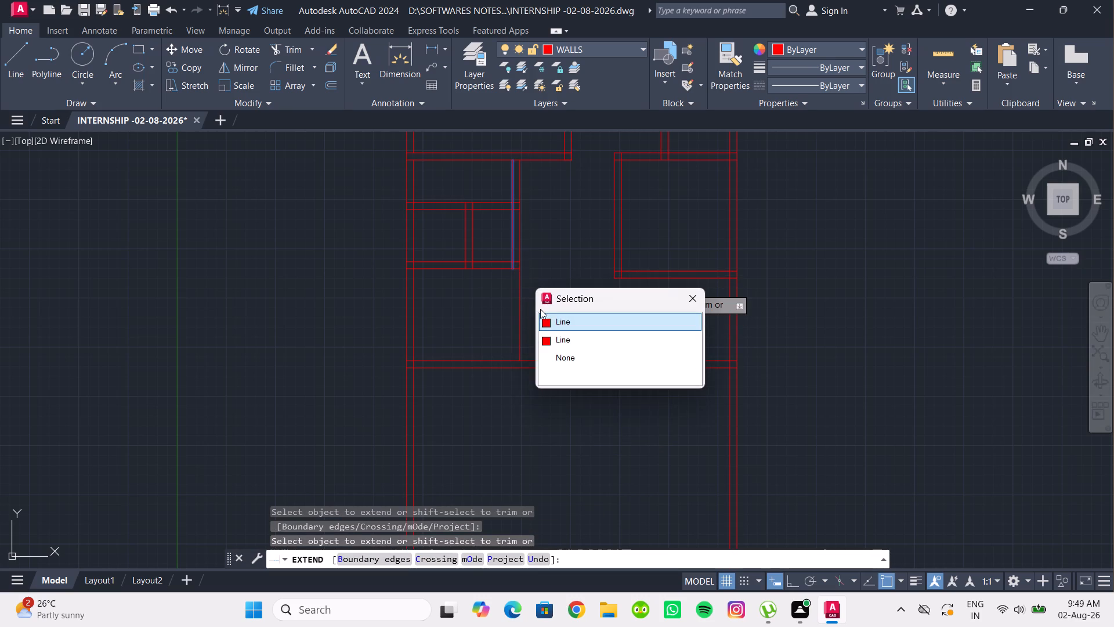
left_click(606, 325)
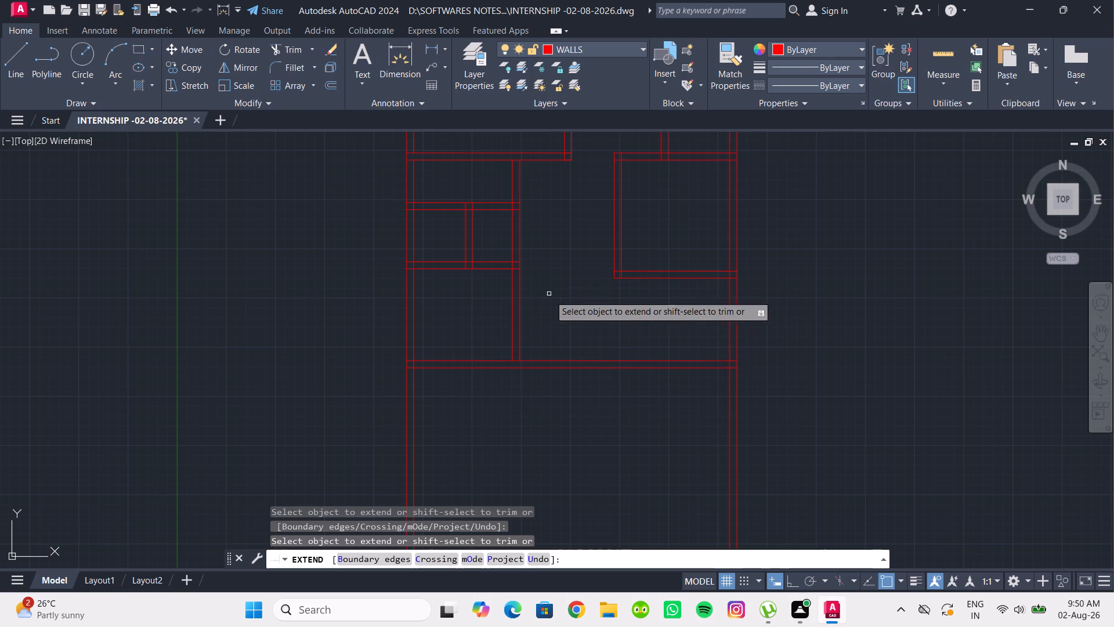
Extend both lines of the small left-side rooms' right wall to the lower line of the full-width horizontal wall.
left_click_drag(558, 326, 489, 315)
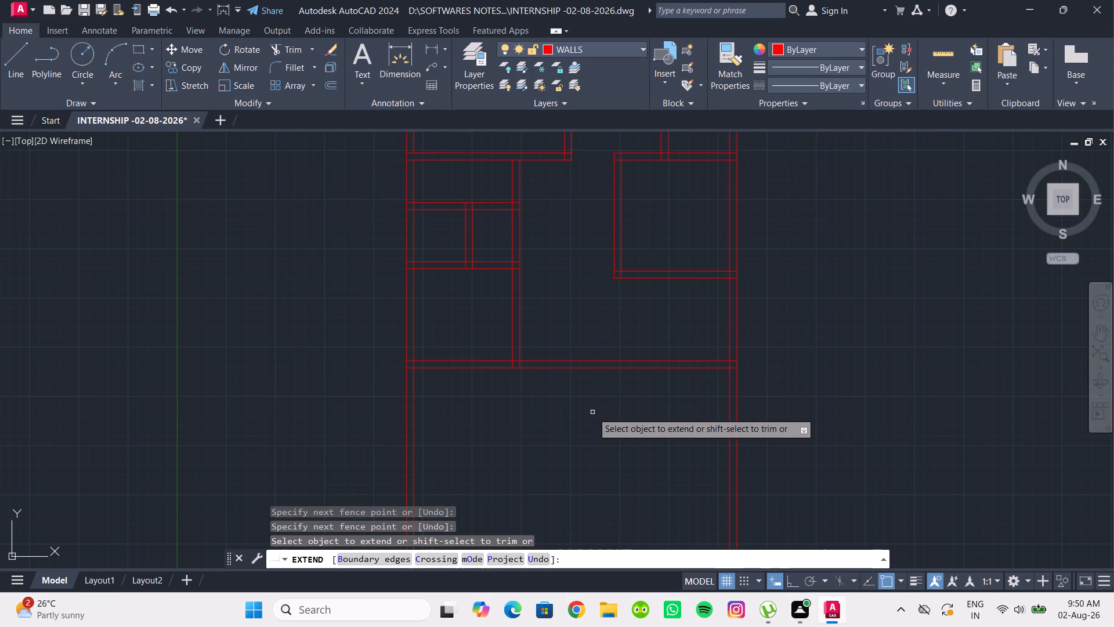
Offset the full-width horizontal wall's lower line 6'6" downward, and offset that new line another 9" downward to form the bottom wall.
middle_click_drag(592, 412, 580, 373)
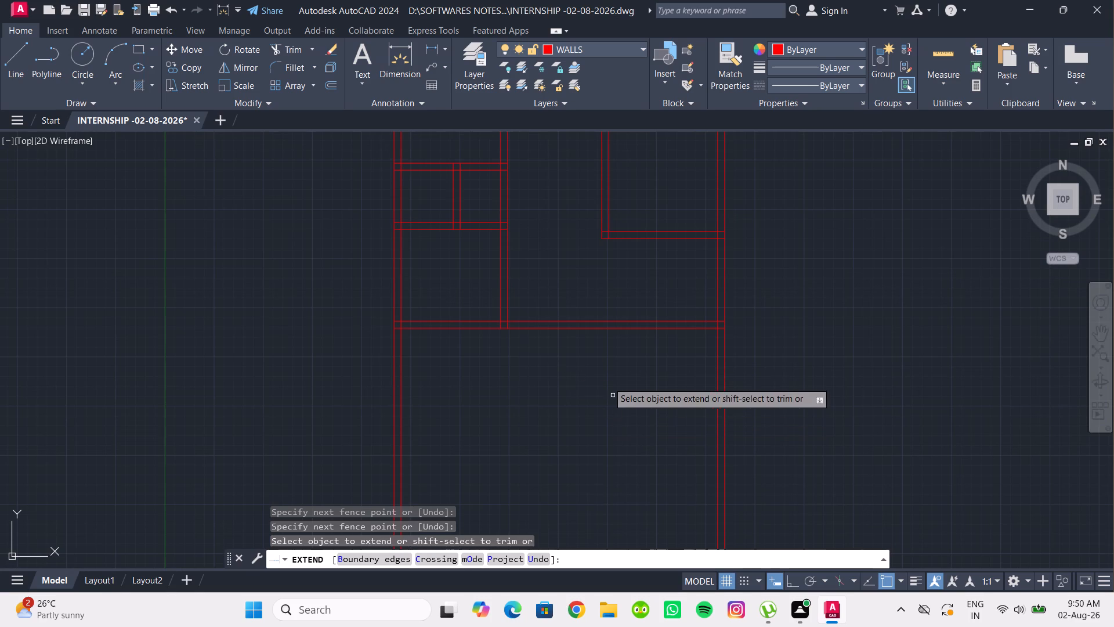
left_click(338, 85)
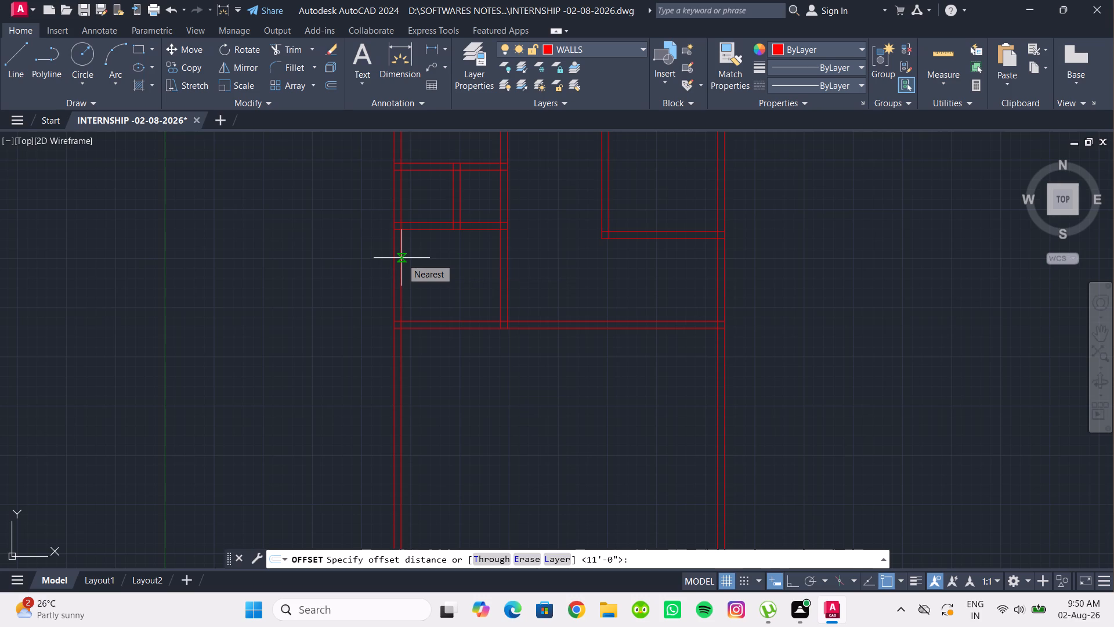
type("6'6\"")
key("Return")
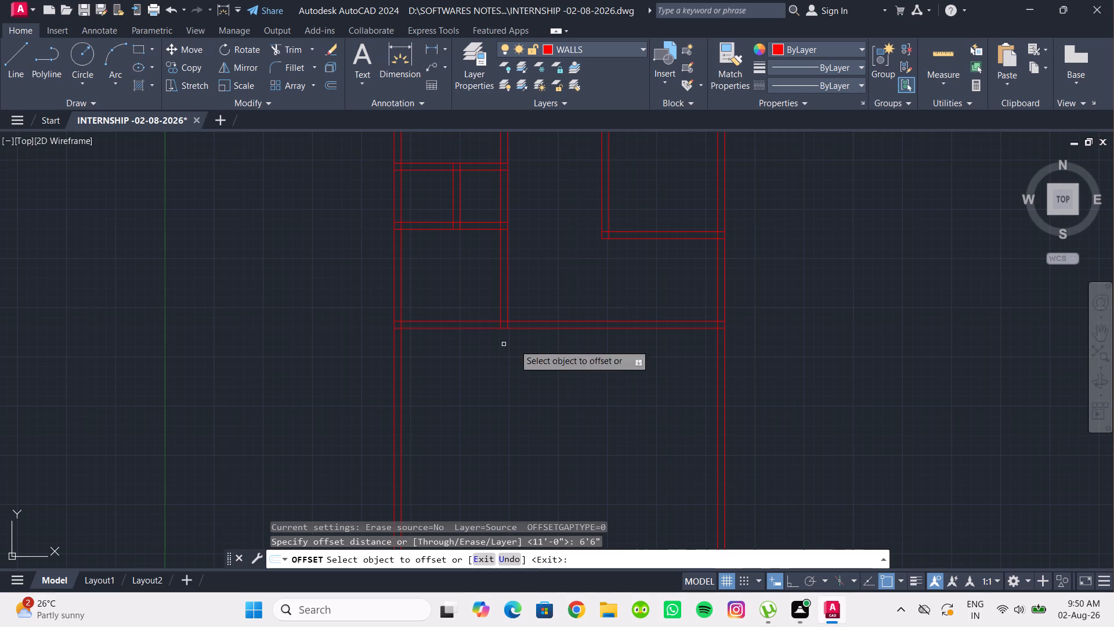
left_click(606, 327)
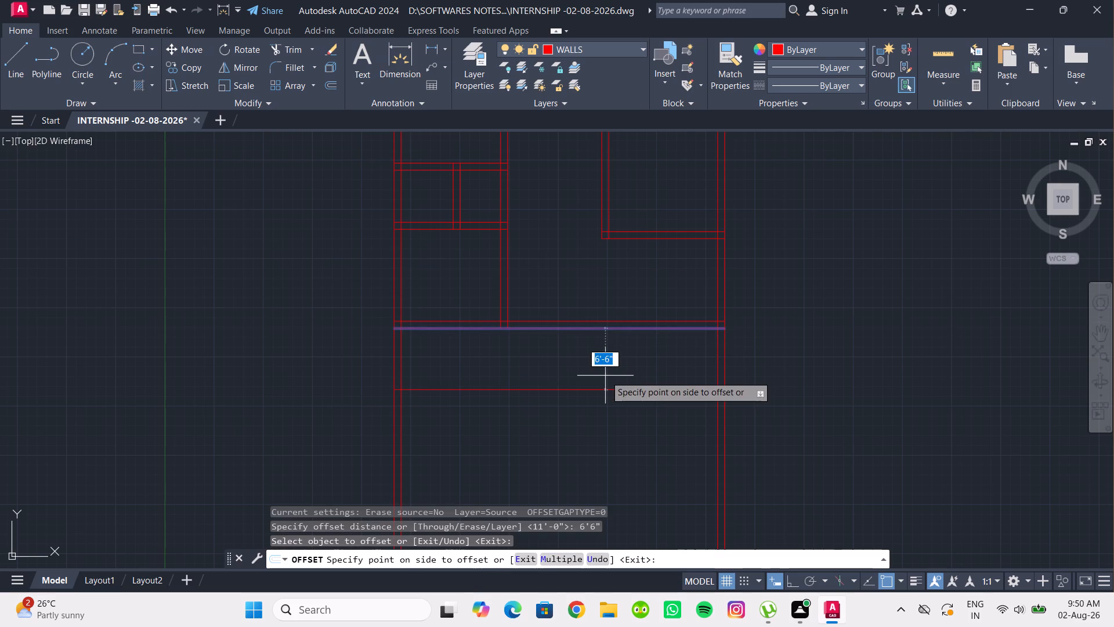
left_click(605, 376)
left_click(605, 389)
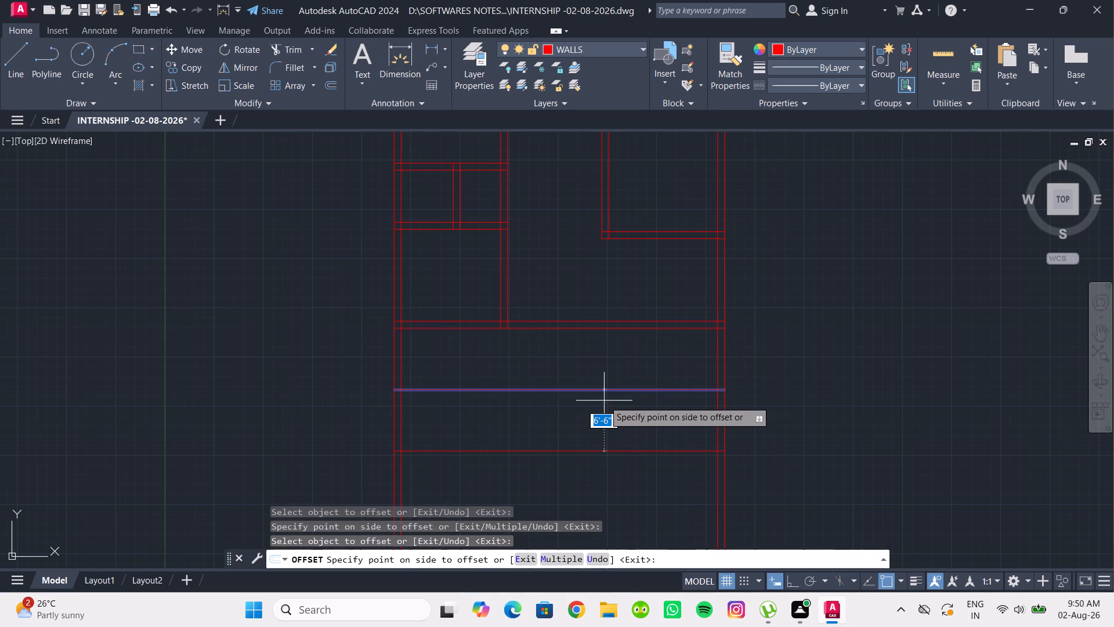
key("9")
key("Return")
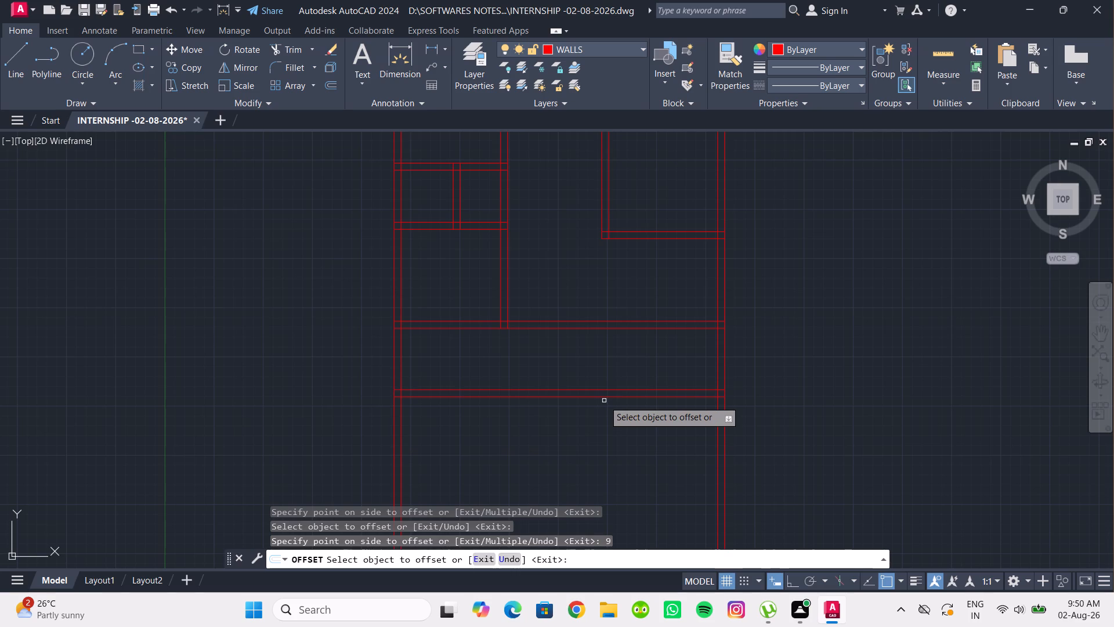
middle_click_drag(604, 401, 597, 349)
scroll(595, 348, "up", 1)
scroll(594, 369, "down", 2)
middle_click_drag(596, 375, 606, 385)
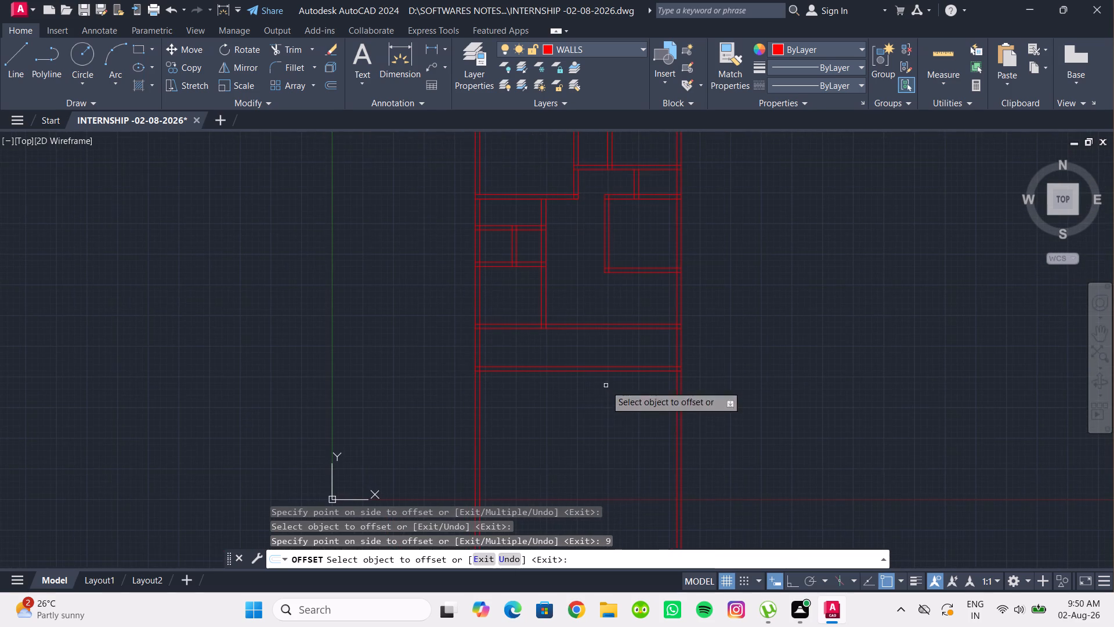
middle_click(605, 409)
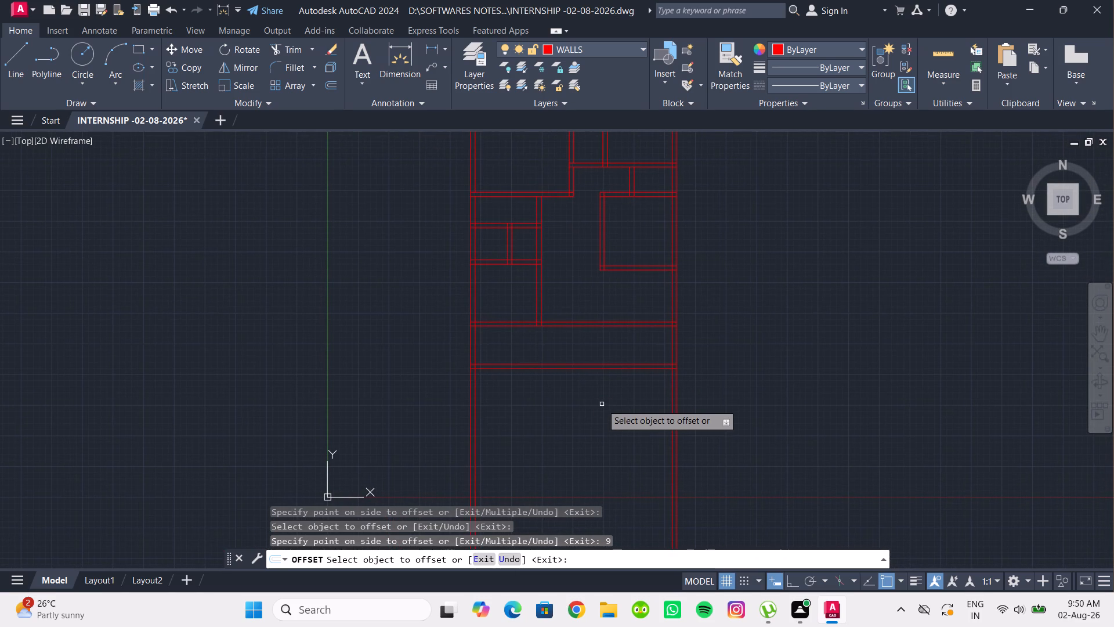
key("Escape")
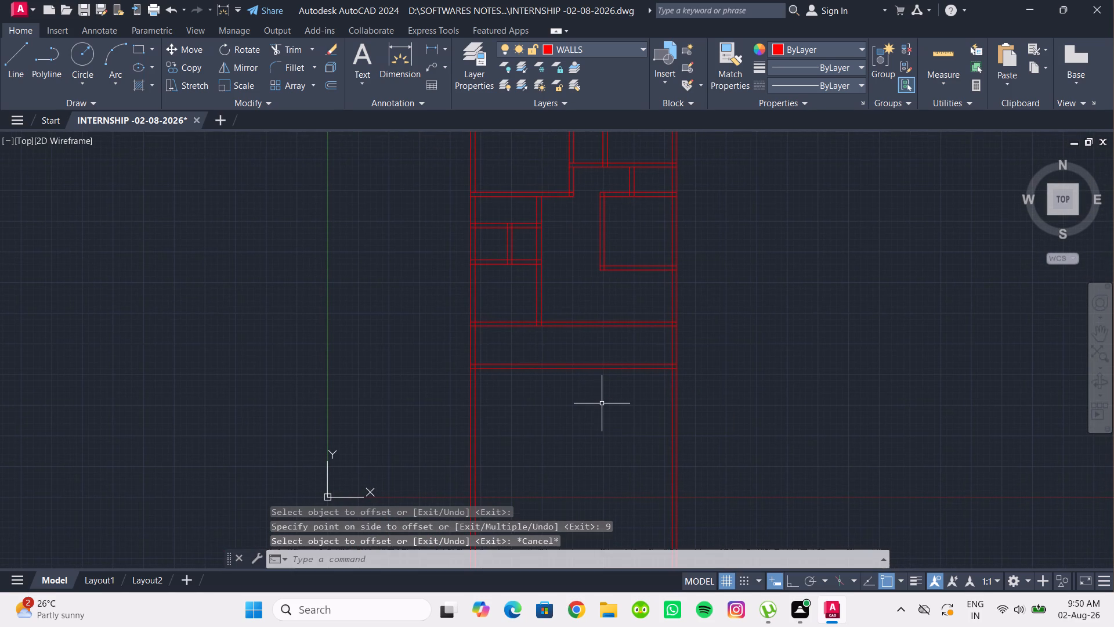
Trim the lines of both exterior side walls where they run below the new bottom wall.
type("TR")
key("Return")
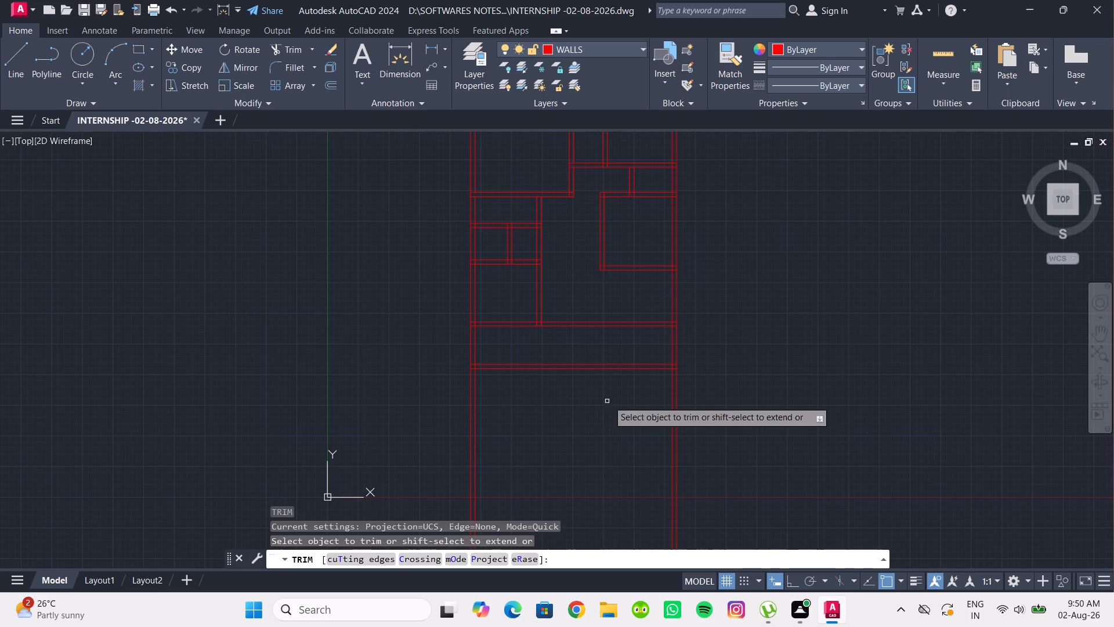
left_click_drag(753, 446, 389, 418)
Examine the overall floor plan and its wall junctions around the lower rooms and bottom wall.
scroll(568, 424, "down", 1)
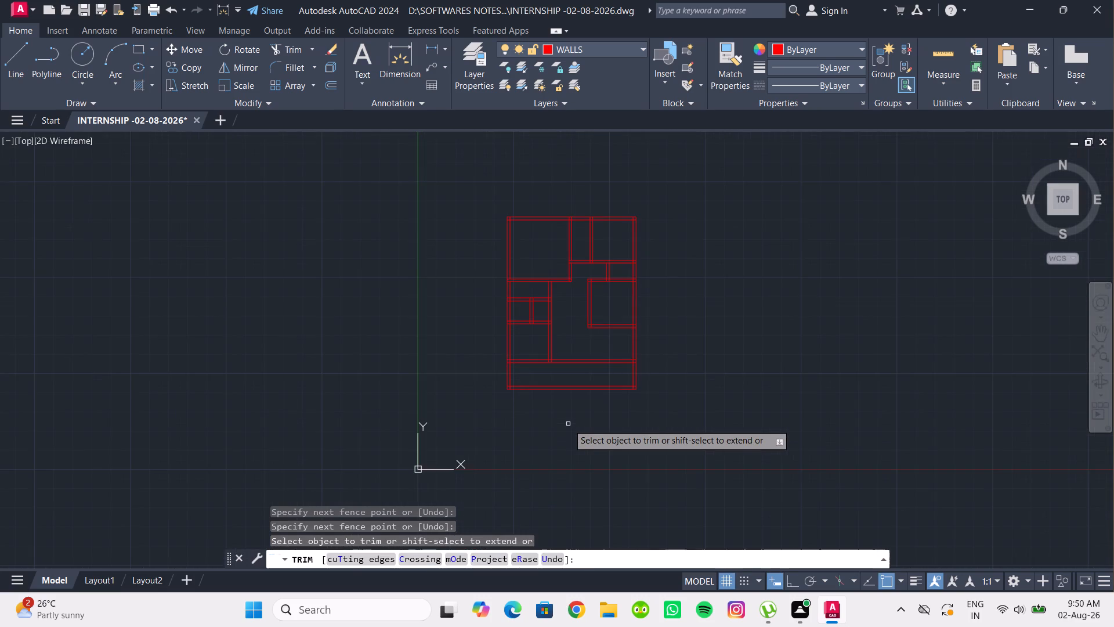
middle_click_drag(568, 436, 566, 457)
scroll(591, 433, "up", 1)
middle_click_drag(591, 433, 596, 467)
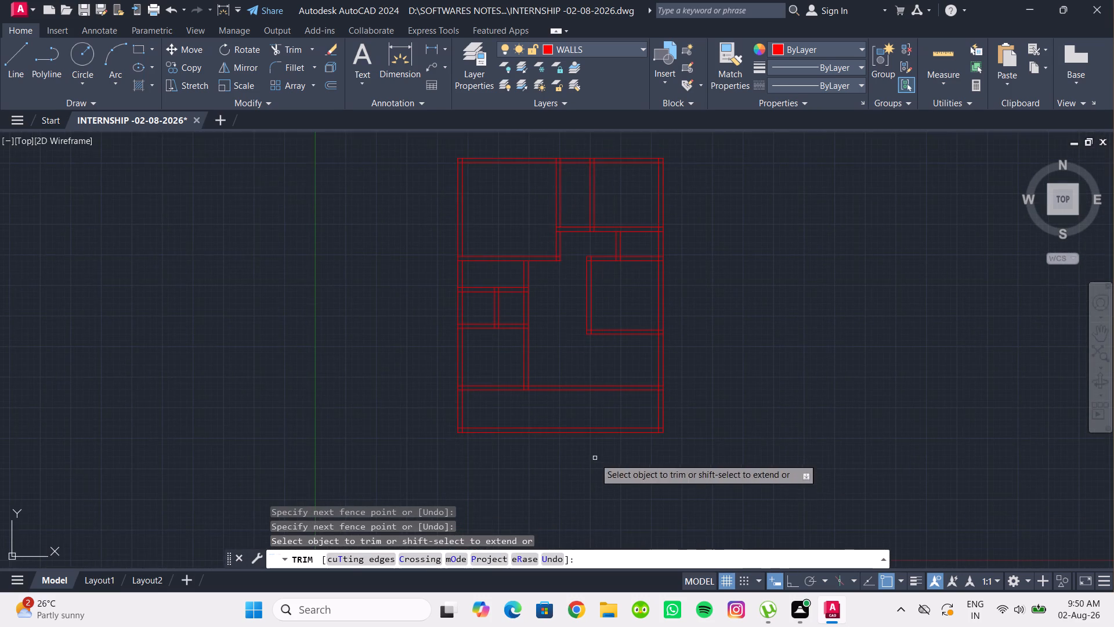
middle_click_drag(595, 458, 596, 476)
middle_click_drag(712, 427, 712, 446)
scroll(709, 449, "up", 1)
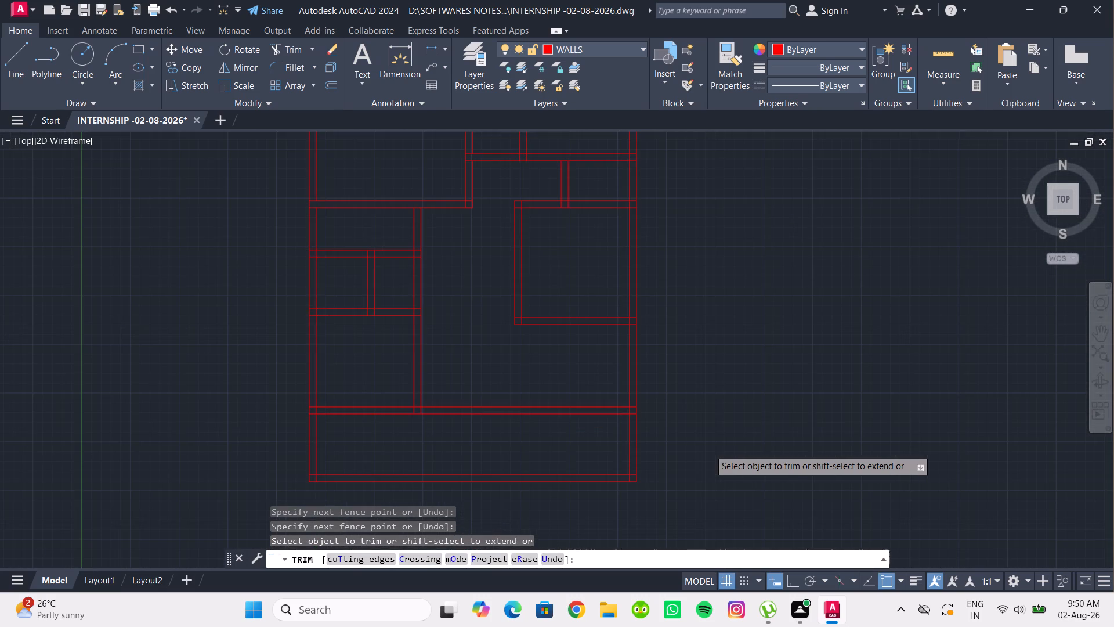
middle_click_drag(703, 448, 701, 423)
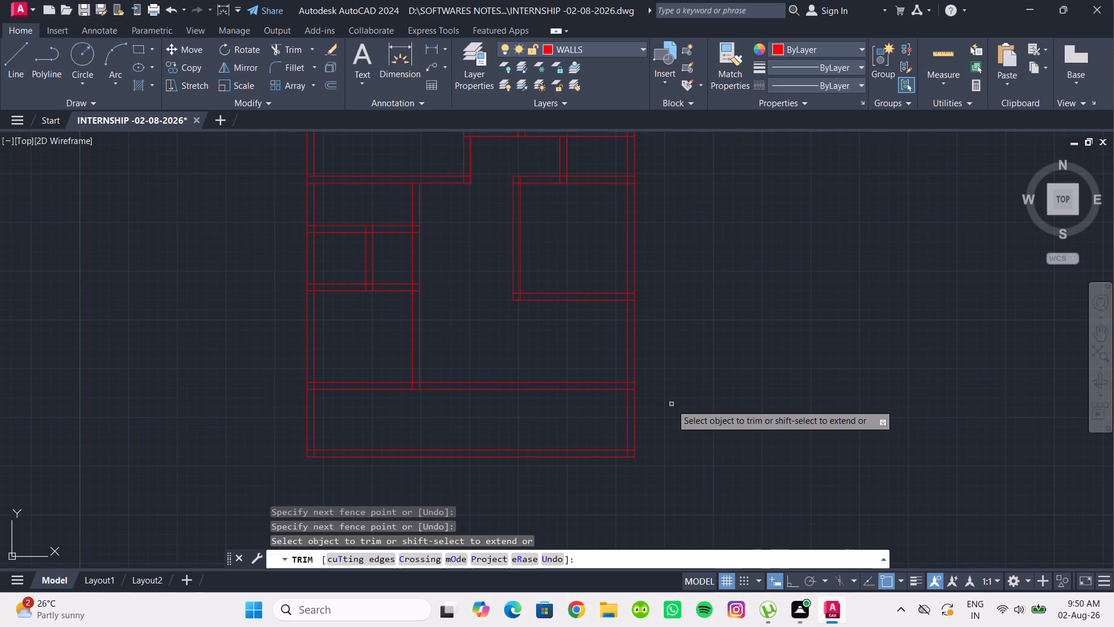
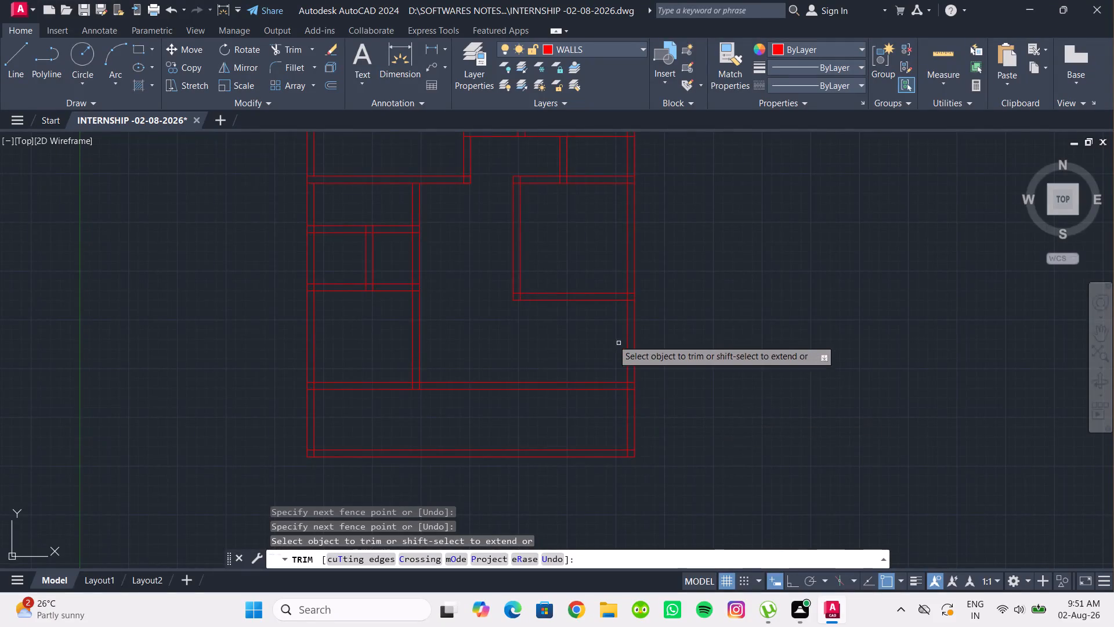
Trim the overlapping wall lines at the top-left exterior corner of the plan to leave a clean corner.
scroll(585, 336, "down", 1)
middle_click_drag(570, 332, 598, 473)
scroll(444, 273, "up", 3)
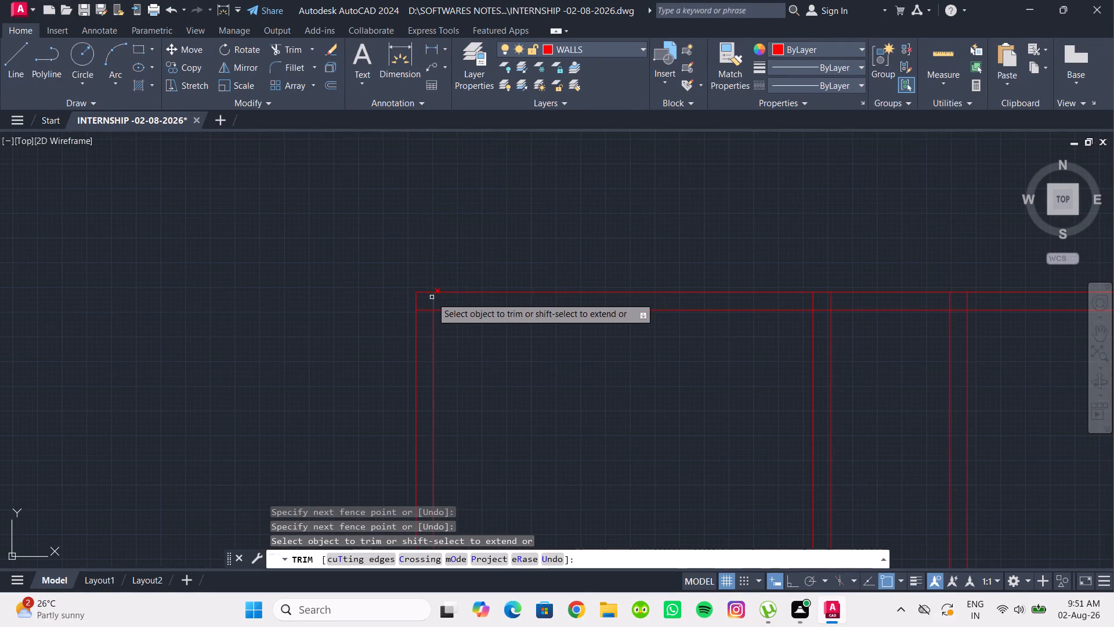
scroll(433, 300, "up", 4)
left_click_drag(390, 377, 384, 335)
left_click_drag(382, 326, 472, 320)
scroll(478, 317, "down", 3)
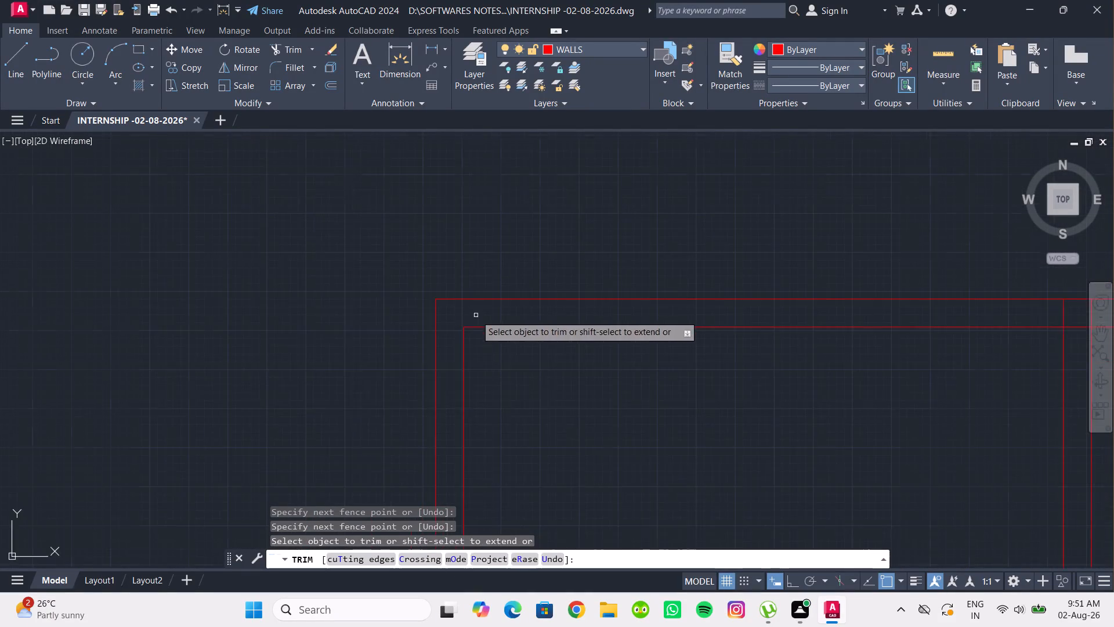
Trim the overlapping lines where the large top-left room's right wall meets the top exterior wall, opening the junction.
middle_click_drag(476, 315, 341, 295)
scroll(605, 320, "down", 2)
middle_click_drag(605, 320, 478, 301)
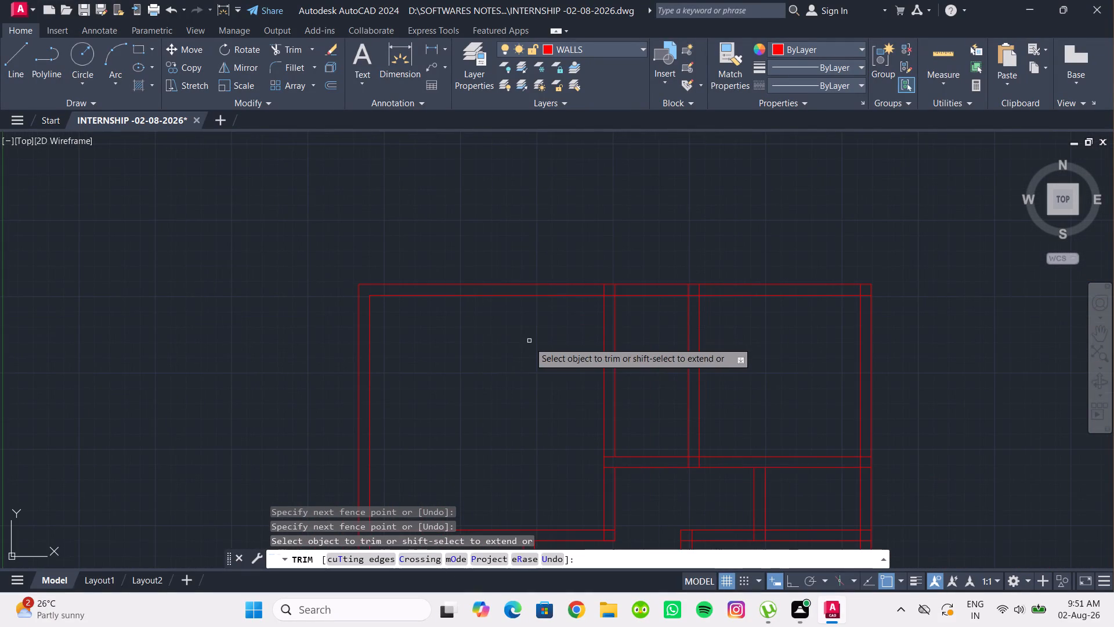
middle_click_drag(595, 367, 589, 369)
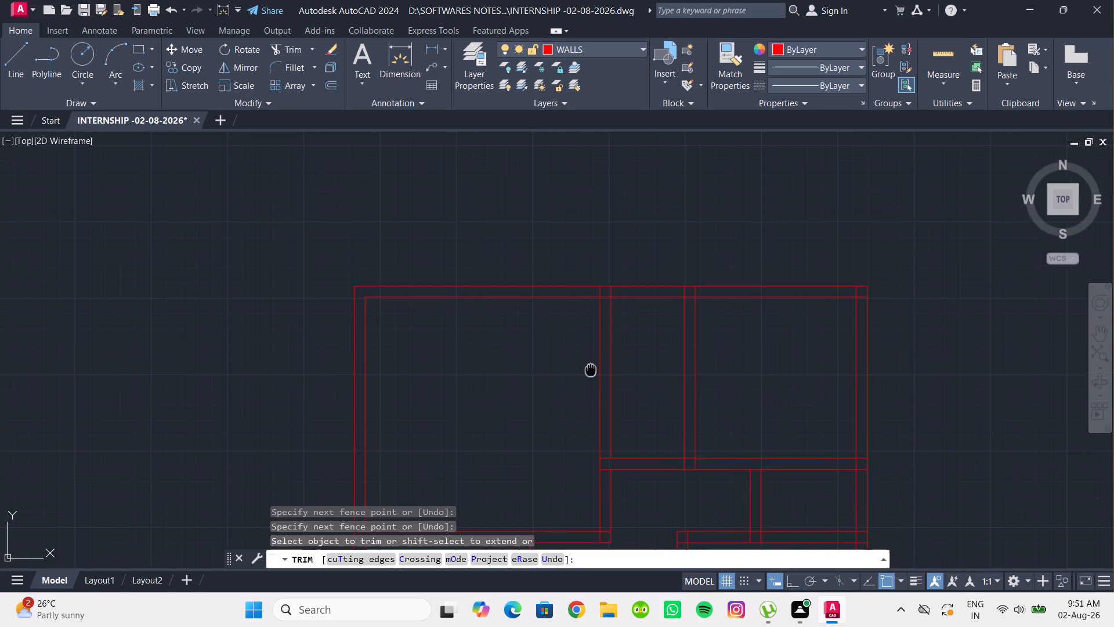
middle_click_drag(589, 369, 576, 416)
scroll(607, 366, "up", 1)
middle_click_drag(607, 366, 627, 438)
scroll(631, 425, "up", 2)
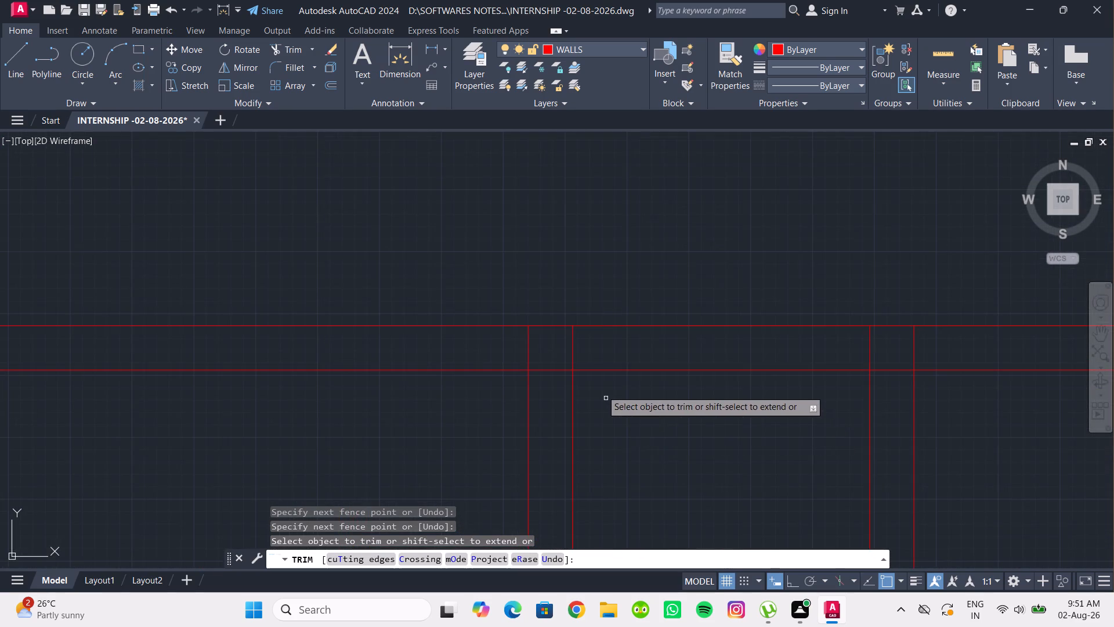
left_click_drag(511, 347, 594, 347)
left_click_drag(555, 391, 552, 351)
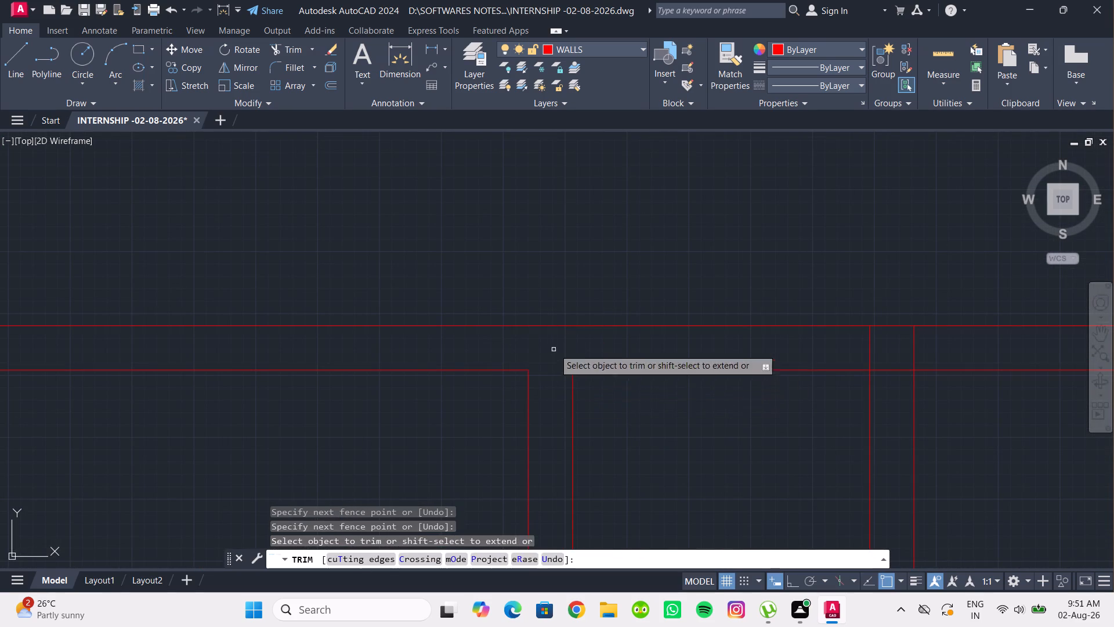
Trim the overlapping lines where the partition between the two upper-right rooms meets the top exterior wall.
scroll(613, 387, "down", 2)
middle_click_drag(580, 383, 464, 380)
middle_click_drag(597, 412, 538, 412)
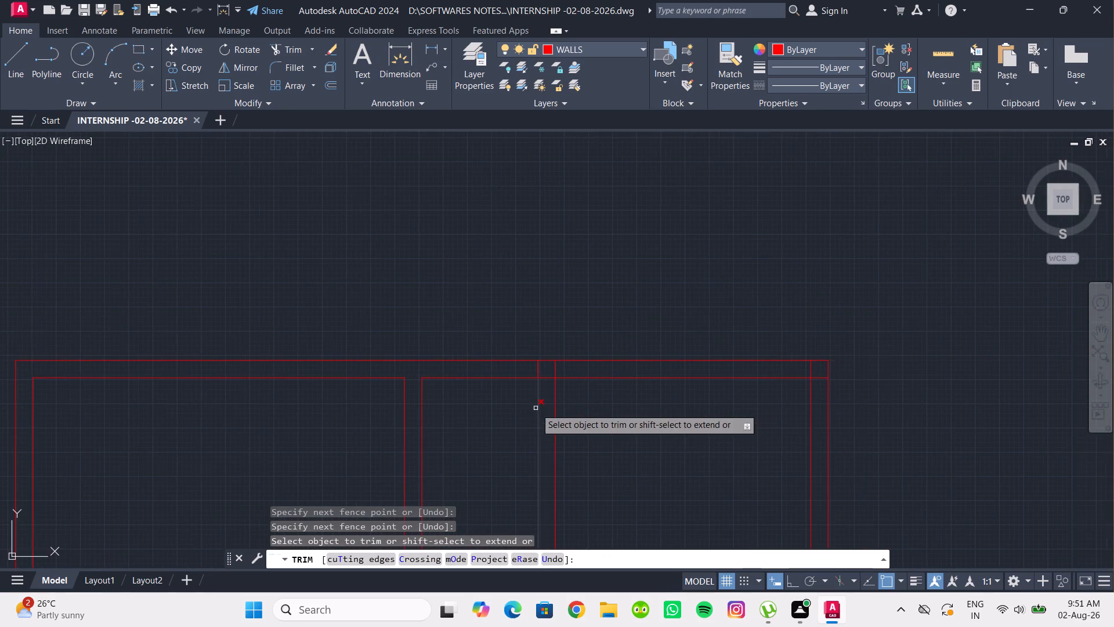
scroll(534, 404, "up", 2)
left_click_drag(526, 320, 626, 327)
left_click_drag(565, 356, 563, 347)
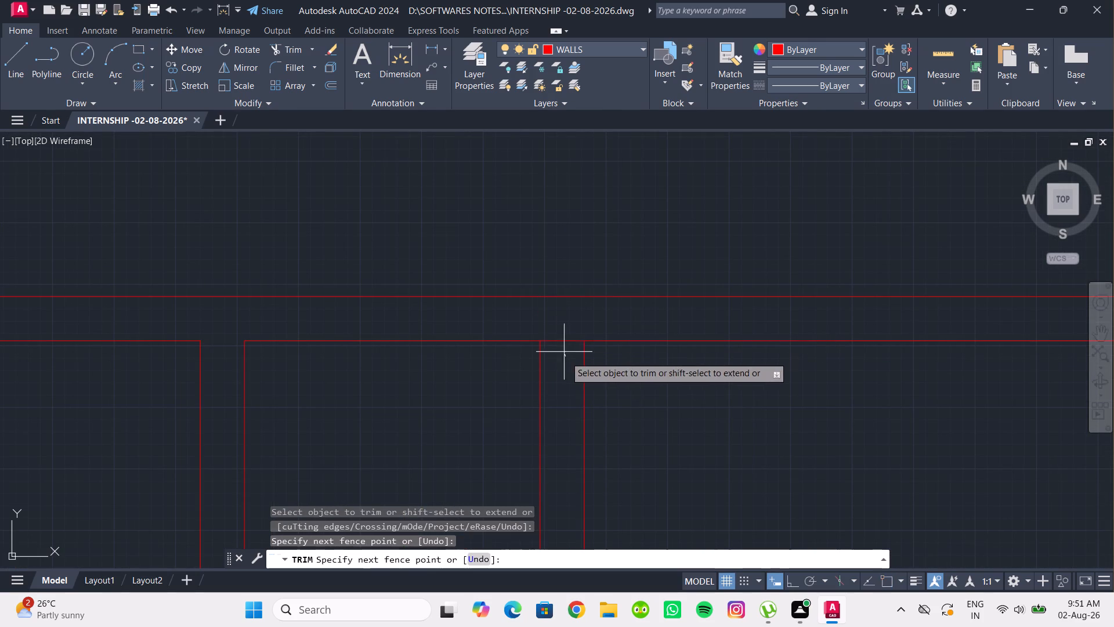
left_click_drag(563, 347, 561, 330)
Trim the overlapping wall lines at the top-right exterior corner of the plan.
scroll(561, 330, "down", 1)
middle_click_drag(561, 330, 523, 320)
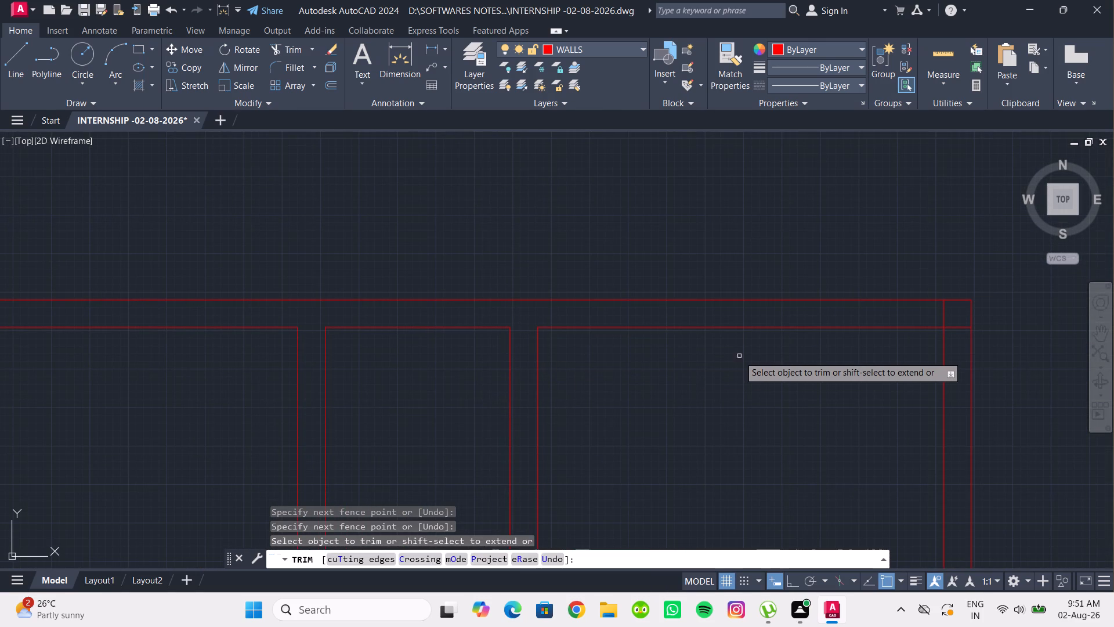
scroll(724, 371, "down", 1)
middle_click_drag(724, 371, 558, 347)
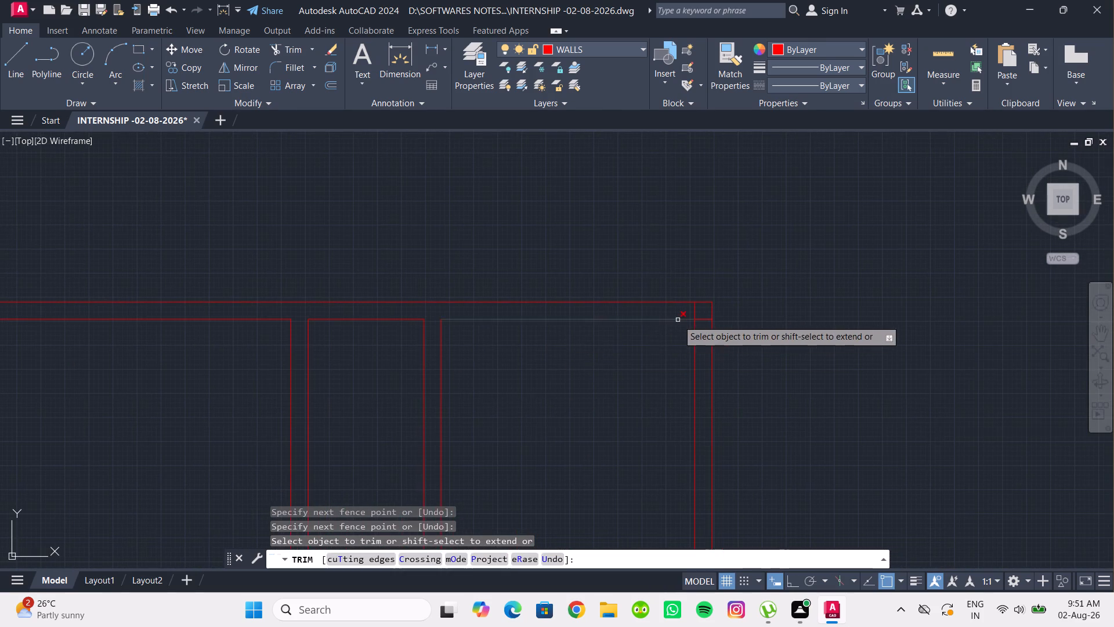
scroll(678, 320, "up", 2)
left_click_drag(728, 333, 721, 297)
left_click_drag(722, 291, 682, 289)
scroll(659, 296, "down", 3)
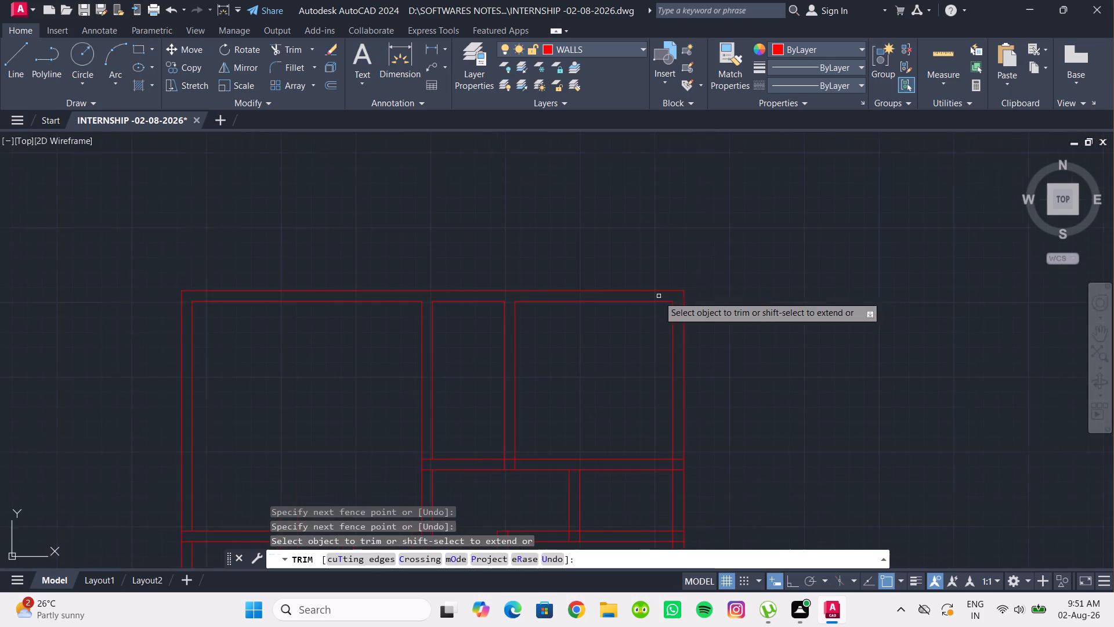
Trim the lines inside the junction of the left exterior wall and the large top-left room's bottom wall.
middle_click_drag(659, 296, 735, 243)
middle_click_drag(591, 345, 630, 295)
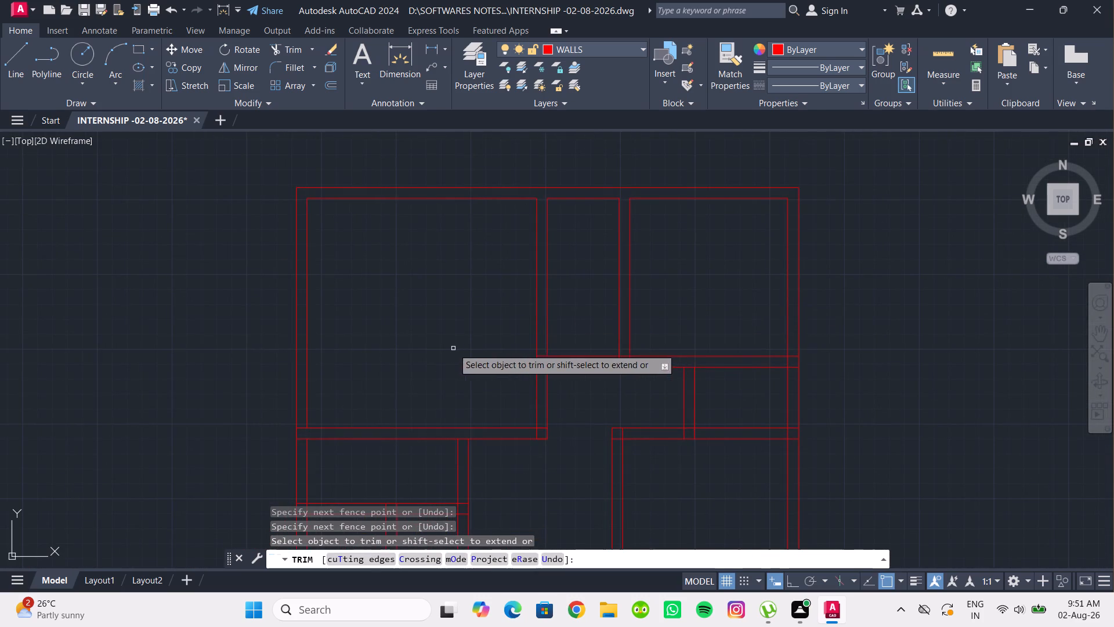
middle_click_drag(453, 348, 554, 294)
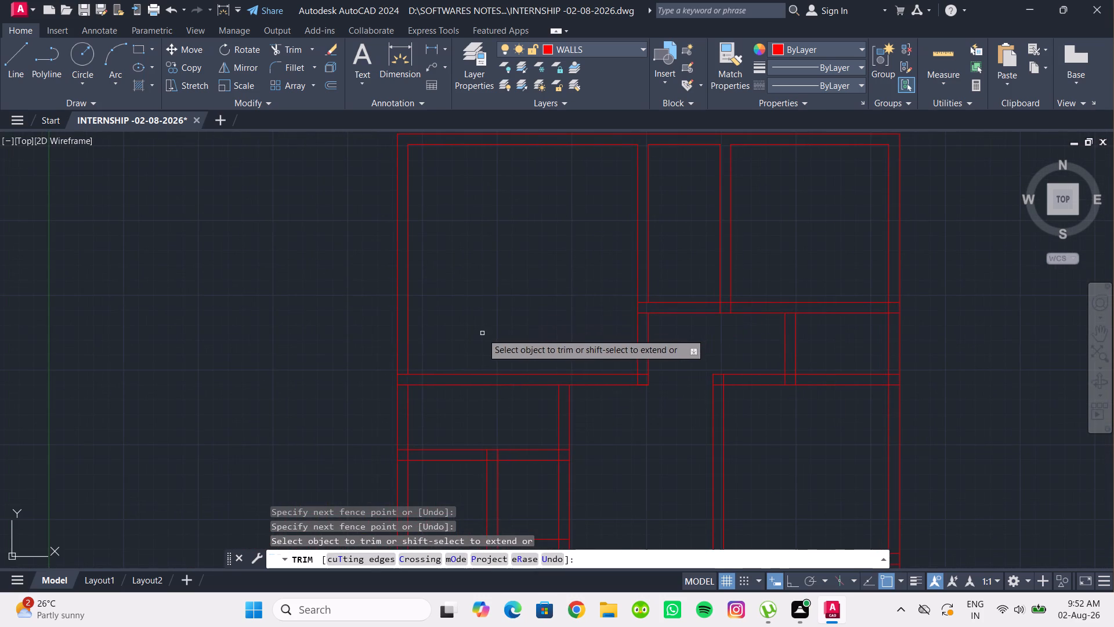
middle_click_drag(482, 333, 524, 308)
scroll(468, 350, "up", 1)
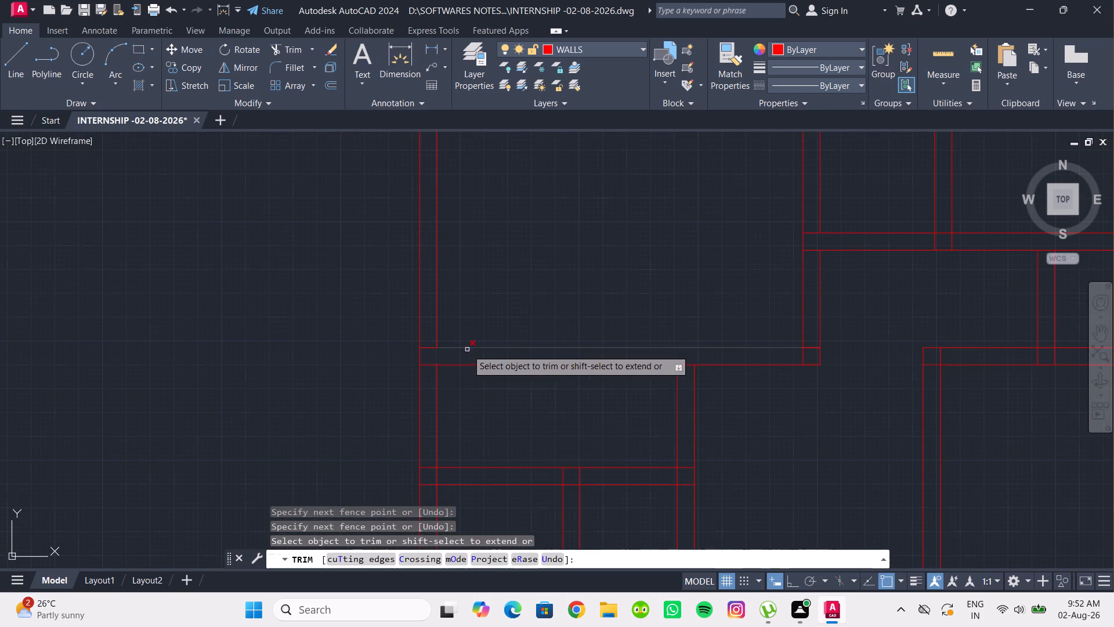
scroll(433, 365, "up", 4)
left_click_drag(410, 311, 406, 241)
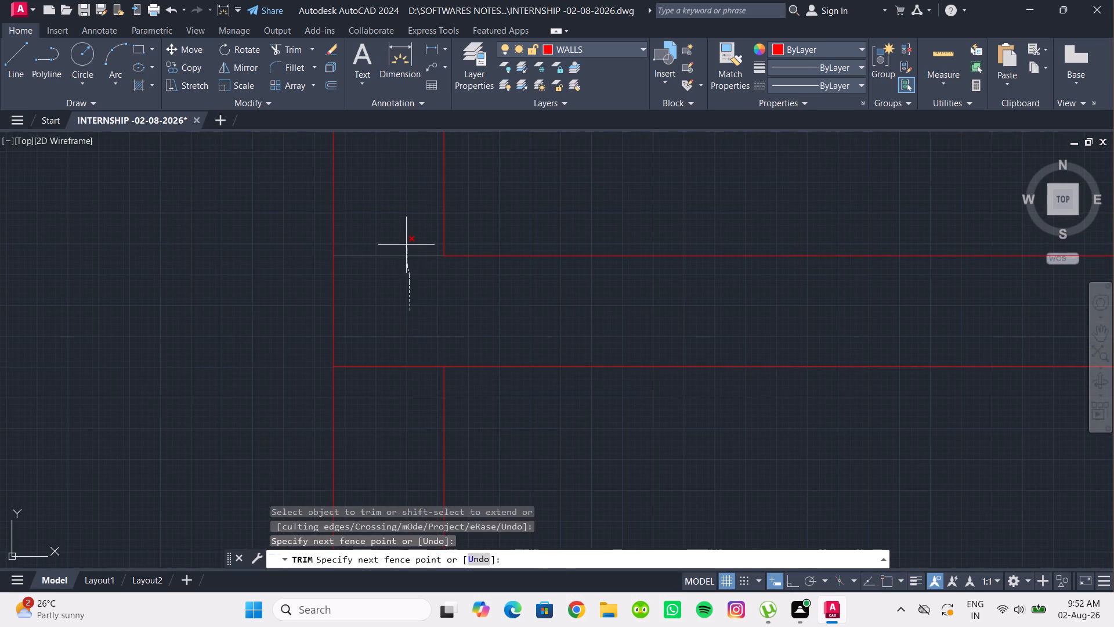
left_click_drag(406, 241, 406, 237)
left_click_drag(389, 279, 382, 409)
scroll(399, 402, "down", 4)
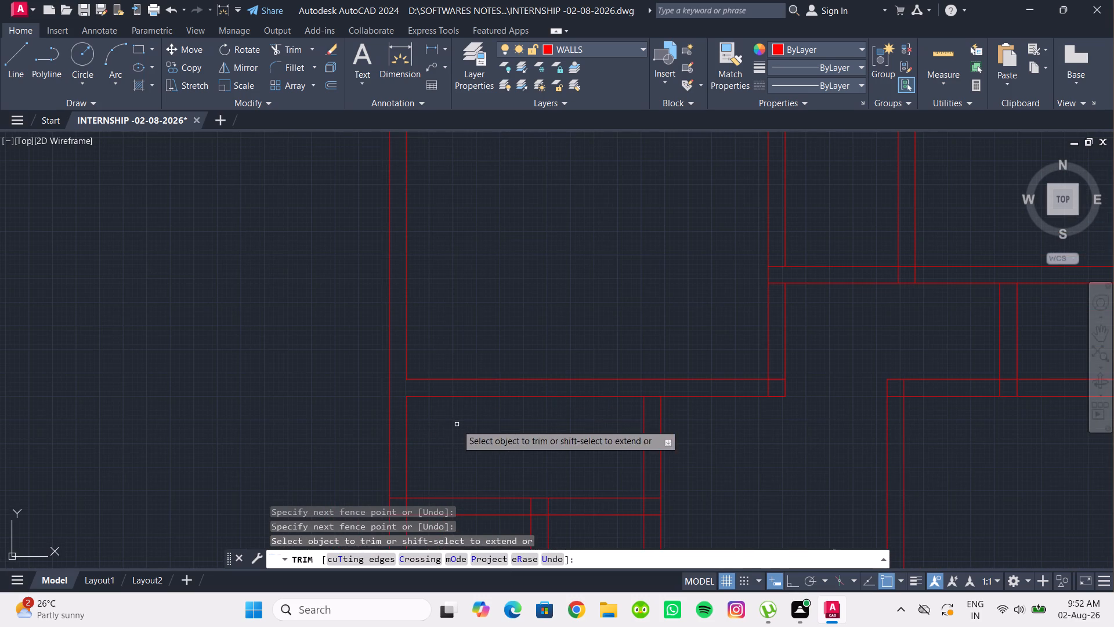
Trim the line closing the junction between the small left rooms' right wall and the large room's bottom wall.
middle_click_drag(457, 424, 433, 410)
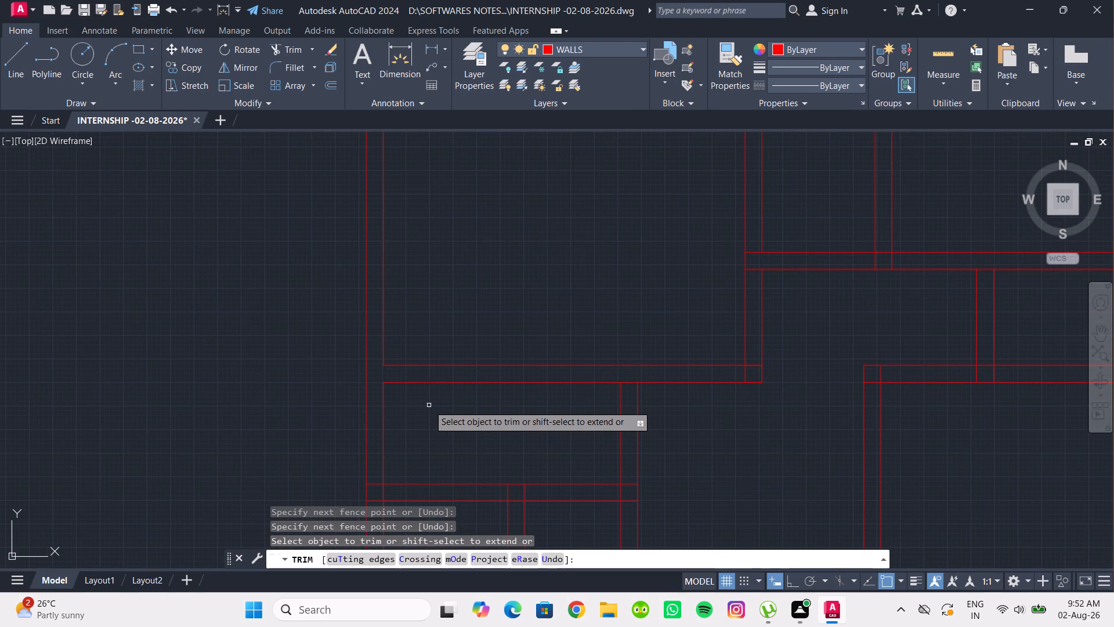
middle_click_drag(569, 443, 555, 434)
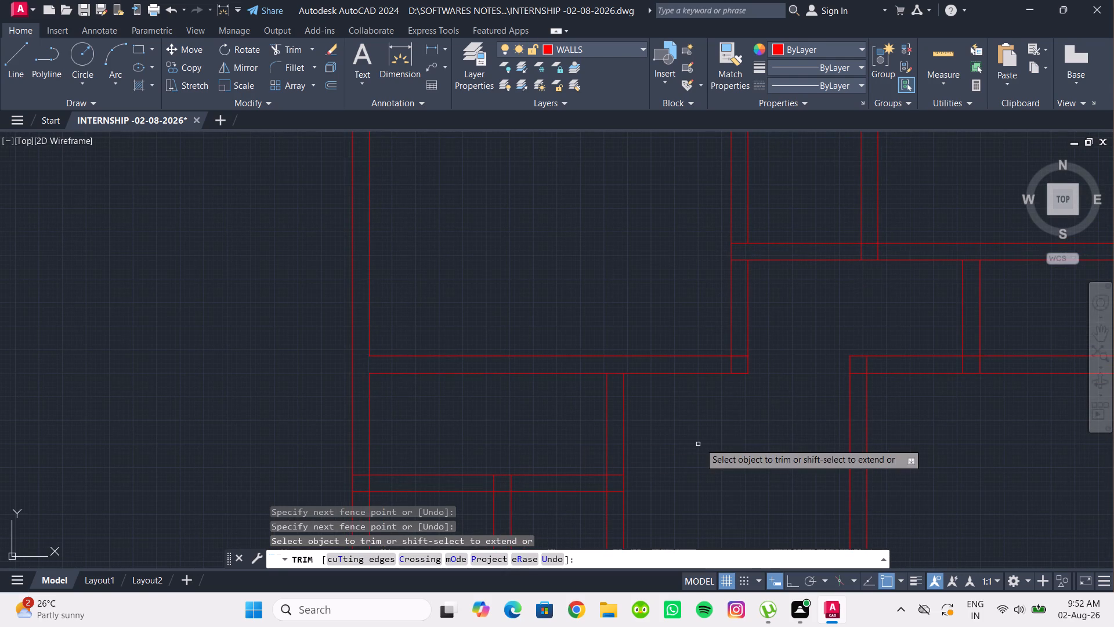
scroll(616, 374, "up", 3)
left_click(605, 374)
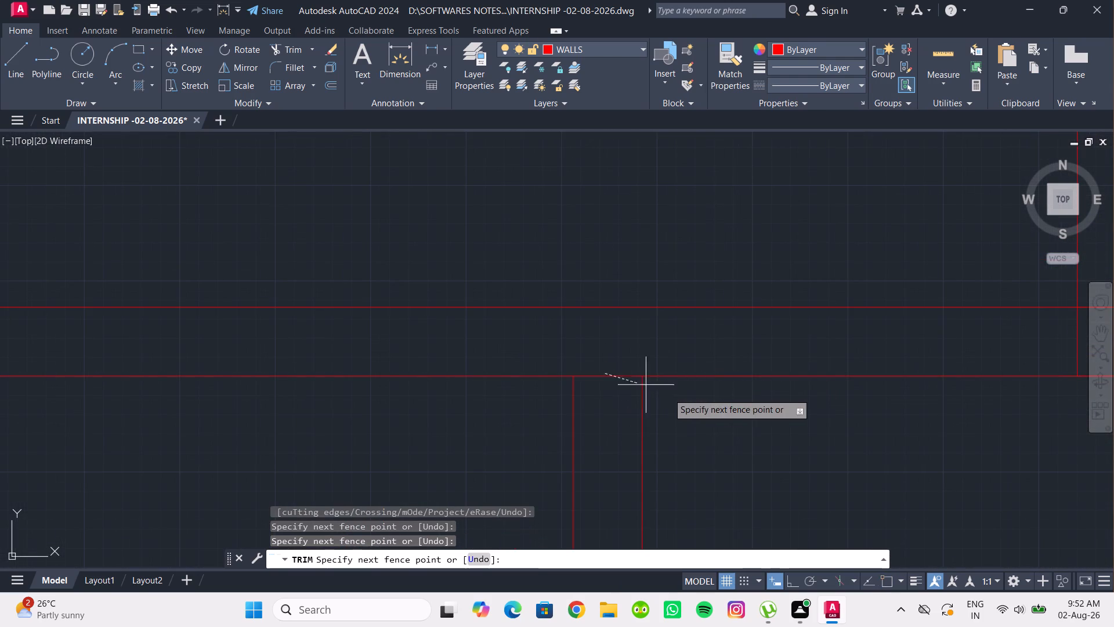
left_click(608, 392)
Trim the overlapping lines at the bottom-right corner of the large top-left room.
scroll(753, 421, "down", 3)
middle_click_drag(749, 421, 587, 402)
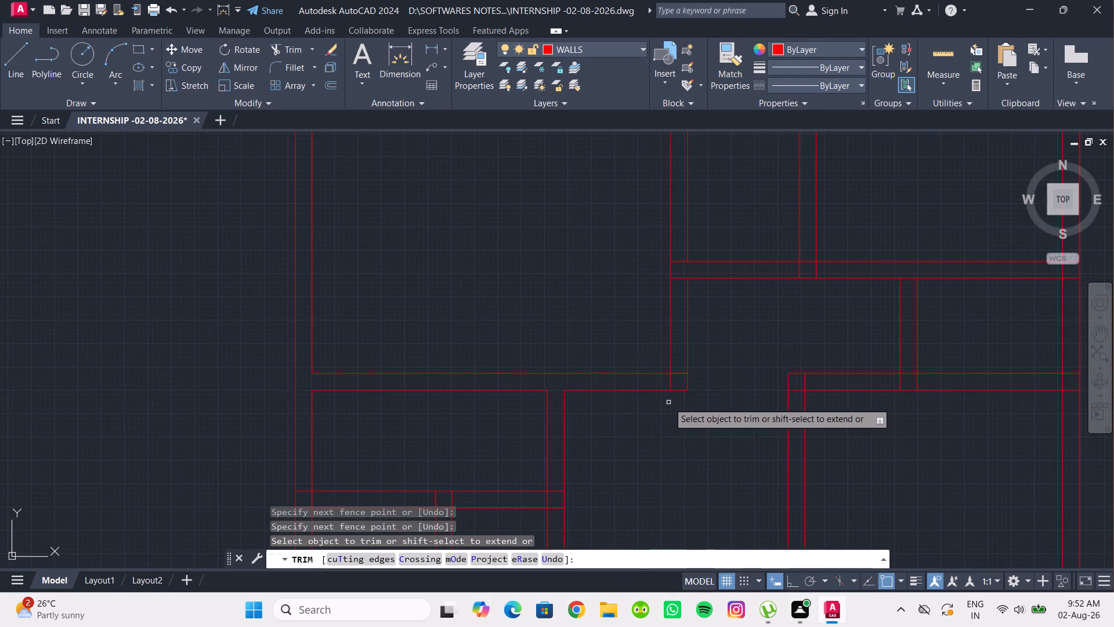
scroll(670, 402, "up", 3)
middle_click_drag(665, 402, 614, 437)
scroll(613, 433, "up", 1)
left_click_drag(602, 331, 656, 315)
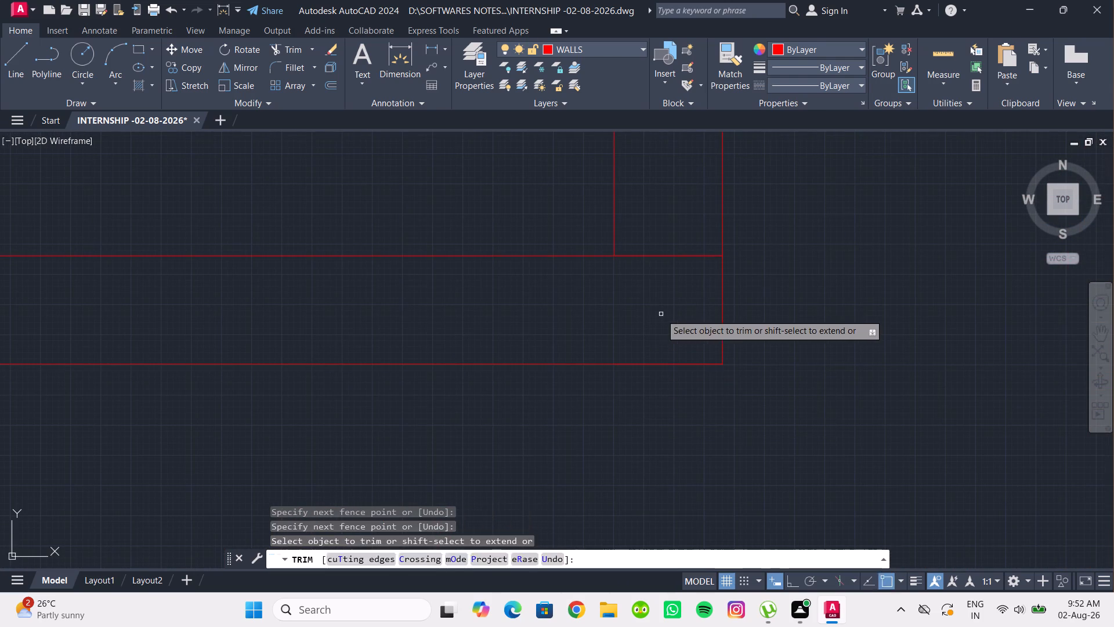
left_click_drag(661, 314, 668, 215)
Trim the horizontal wall lines below the upper-right rooms where they cross the large room's right wall.
scroll(665, 222, "down", 6)
middle_click_drag(662, 241, 643, 374)
scroll(656, 338, "up", 4)
left_click_drag(562, 330, 561, 248)
Trim the overlapping lines where the partition between the two upper-right rooms meets the horizontal wall below them.
scroll(639, 240, "down", 3)
middle_click_drag(639, 240, 590, 273)
scroll(665, 329, "up", 3)
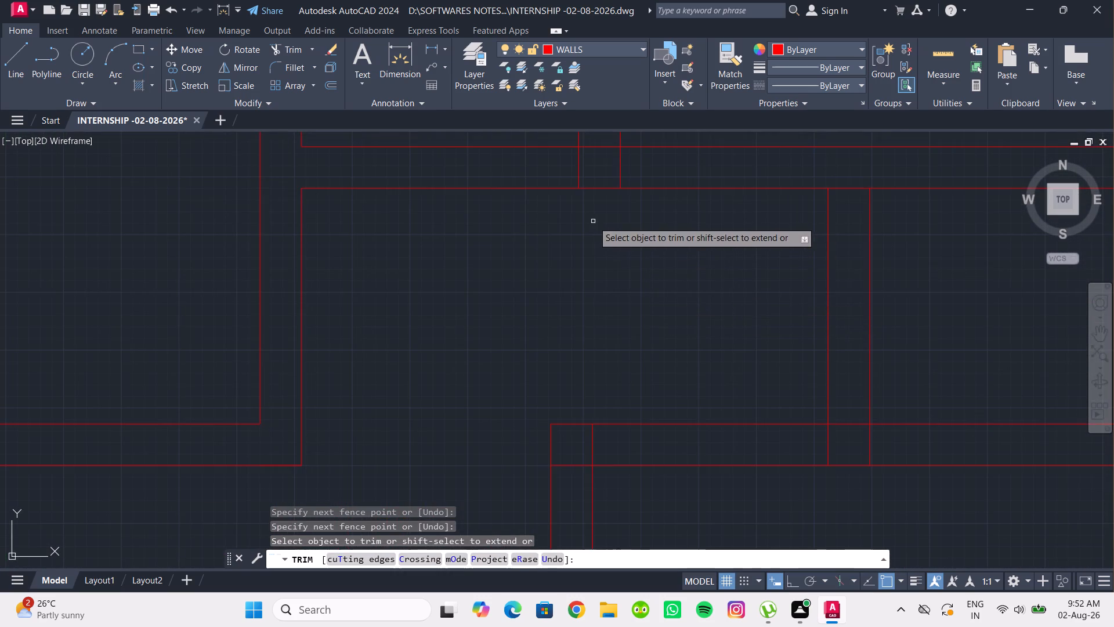
middle_click_drag(590, 225, 574, 370)
scroll(590, 225, "down", 1)
left_click_drag(555, 336, 606, 336)
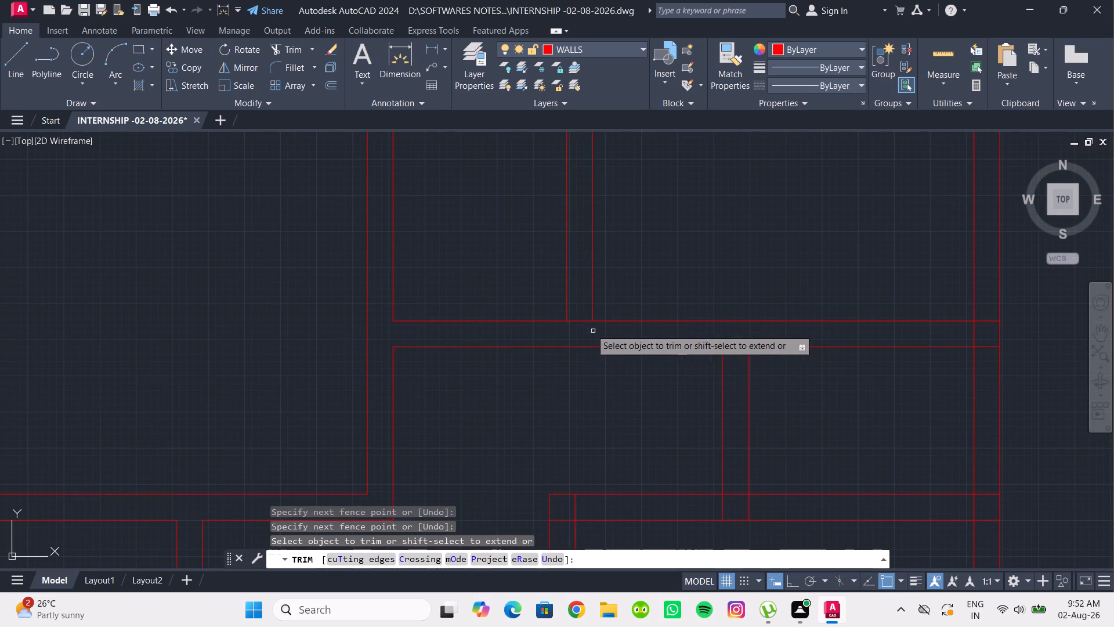
left_click_drag(580, 323, 580, 308)
Trim the overlapping lines where the horizontal wall below the upper-right rooms meets the right exterior wall.
scroll(626, 289, "down", 2)
middle_click_drag(626, 289, 560, 319)
scroll(687, 336, "up", 4)
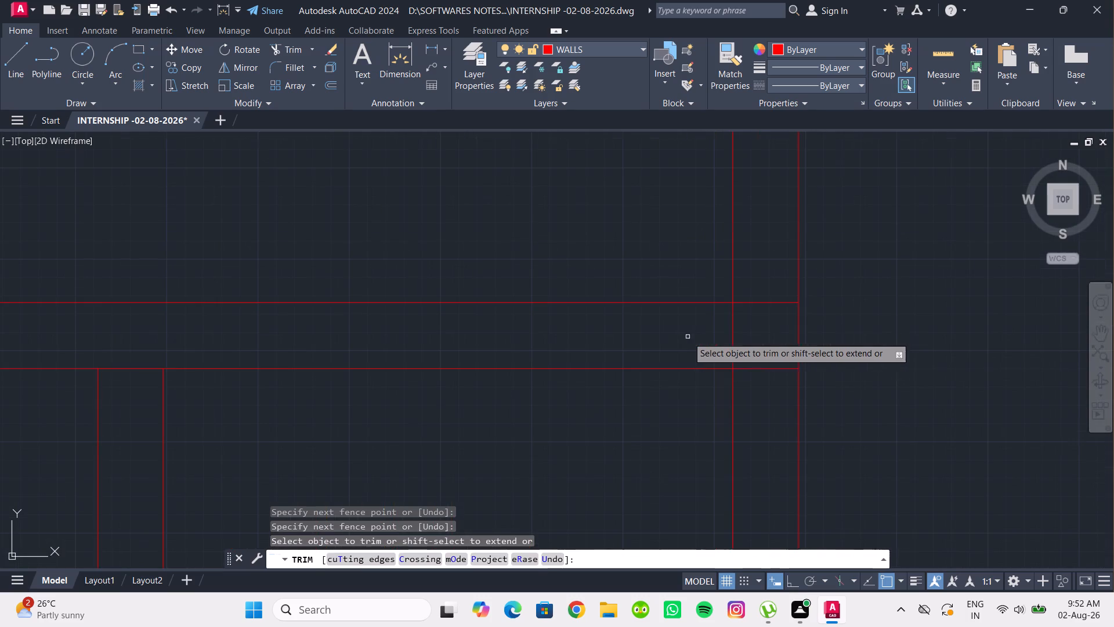
left_click_drag(710, 333, 754, 331)
left_click_drag(771, 401, 762, 246)
Trim the line closing the top of the short partition below the upper-right rooms' horizontal wall.
scroll(758, 283, "down", 3)
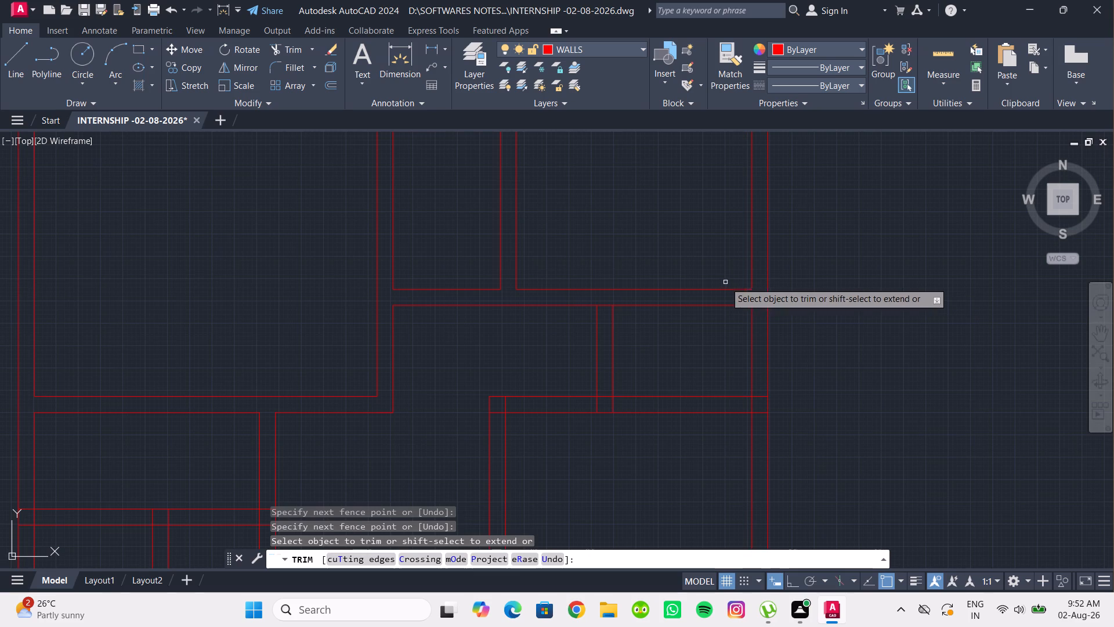
scroll(610, 319, "up", 1)
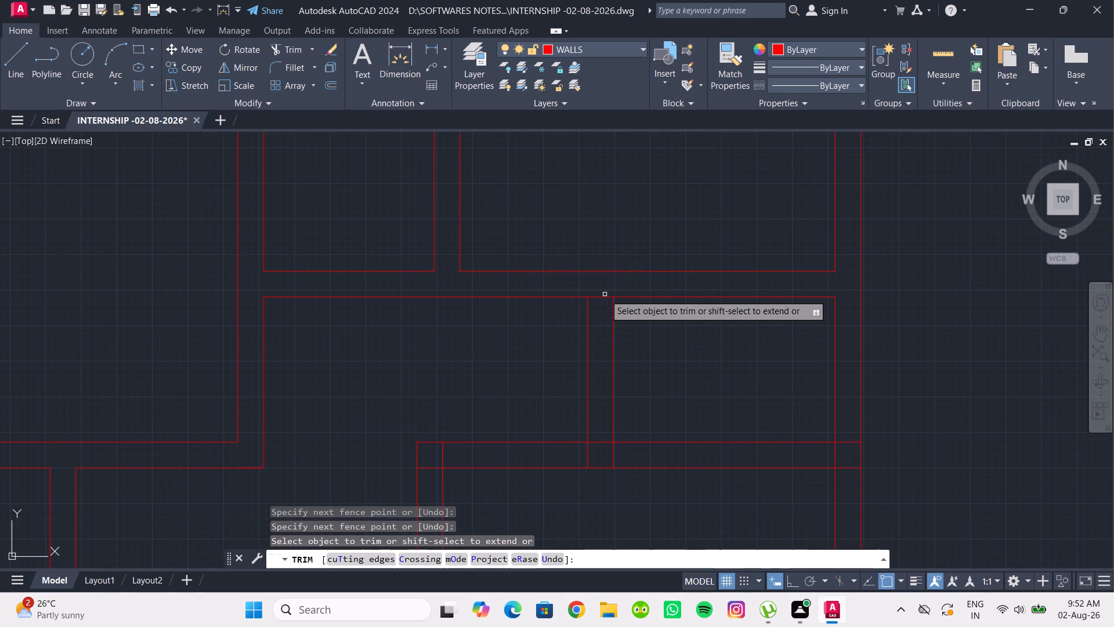
left_click(601, 297)
scroll(595, 299, "down", 1)
middle_click_drag(595, 299, 602, 267)
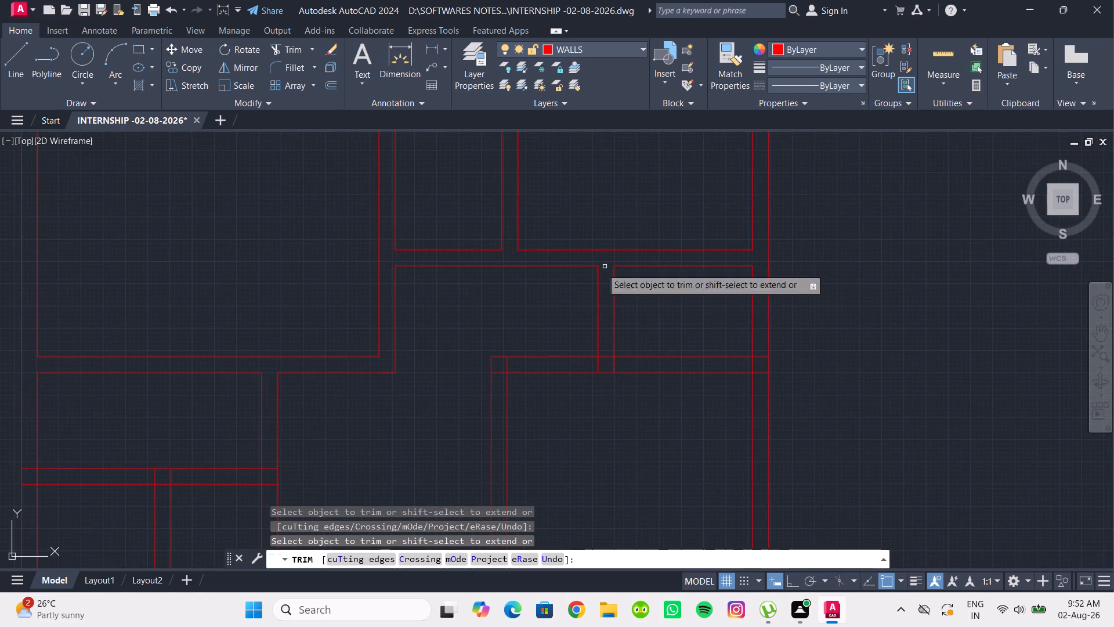
Trim the overlapping lines at the right-side room's top-left corner and where the short partition meets its top wall.
middle_click_drag(543, 349, 557, 326)
scroll(559, 324, "up", 2)
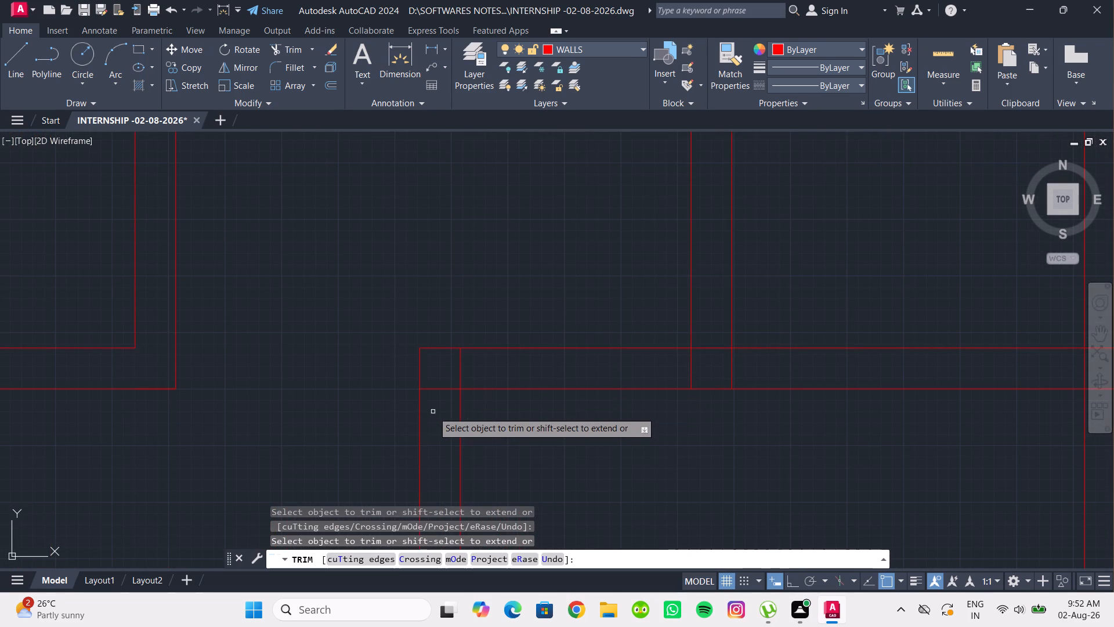
left_click_drag(429, 399, 428, 373)
left_click_drag(431, 372, 487, 363)
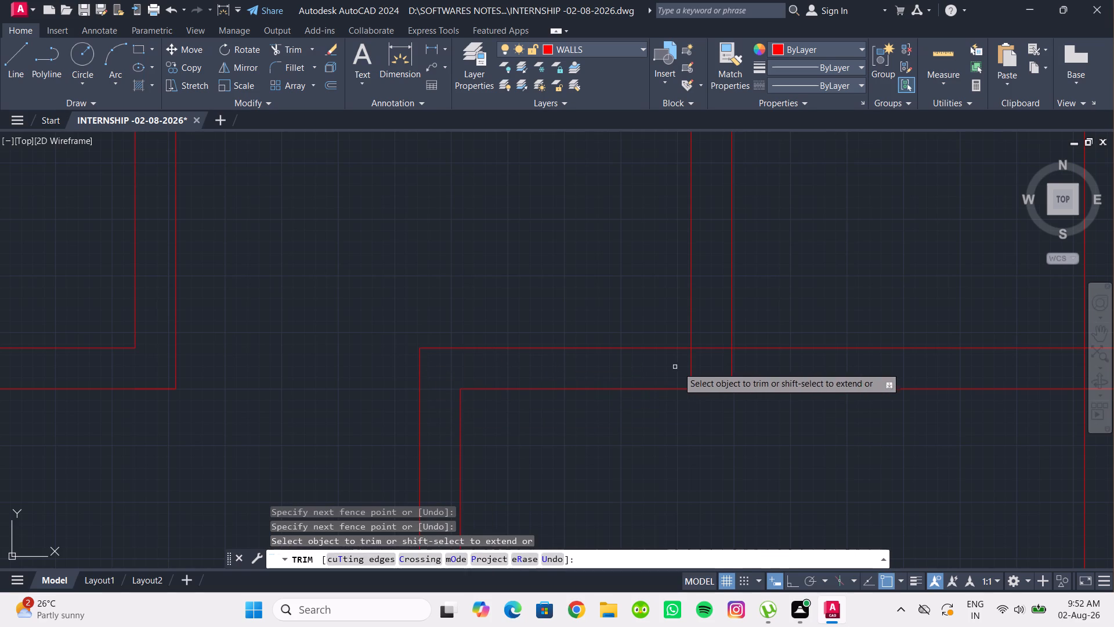
left_click_drag(680, 365, 759, 364)
left_click_drag(701, 356, 707, 318)
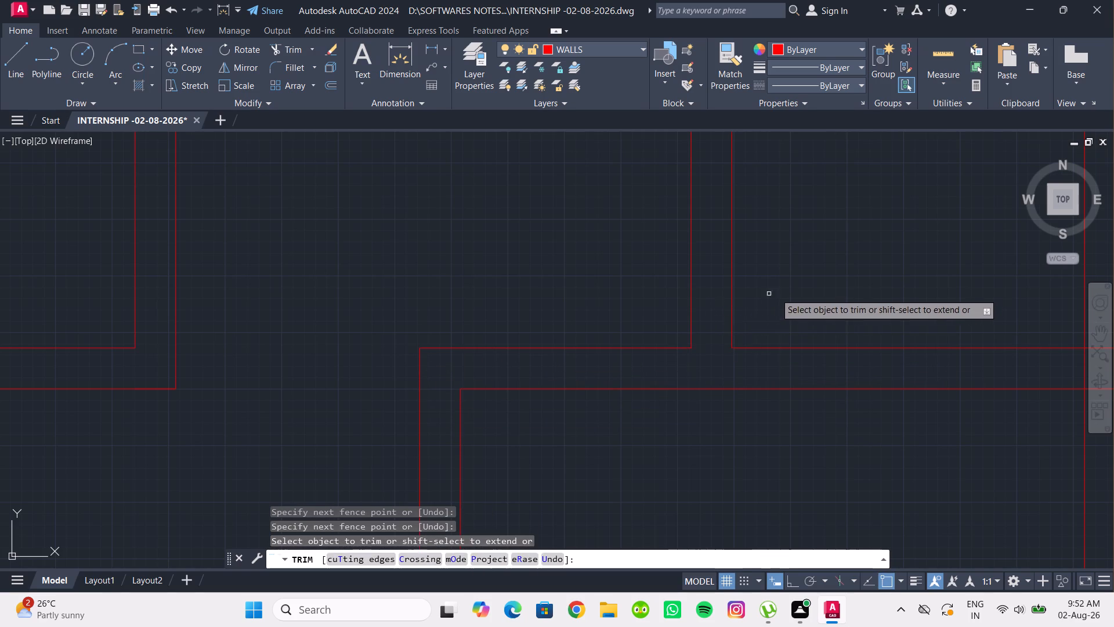
Trim the overlapping lines where the right-side room's top wall meets the right exterior wall.
scroll(775, 293, "down", 2)
middle_click_drag(775, 293, 570, 308)
scroll(701, 338, "up", 2)
left_click_drag(690, 375, 688, 324)
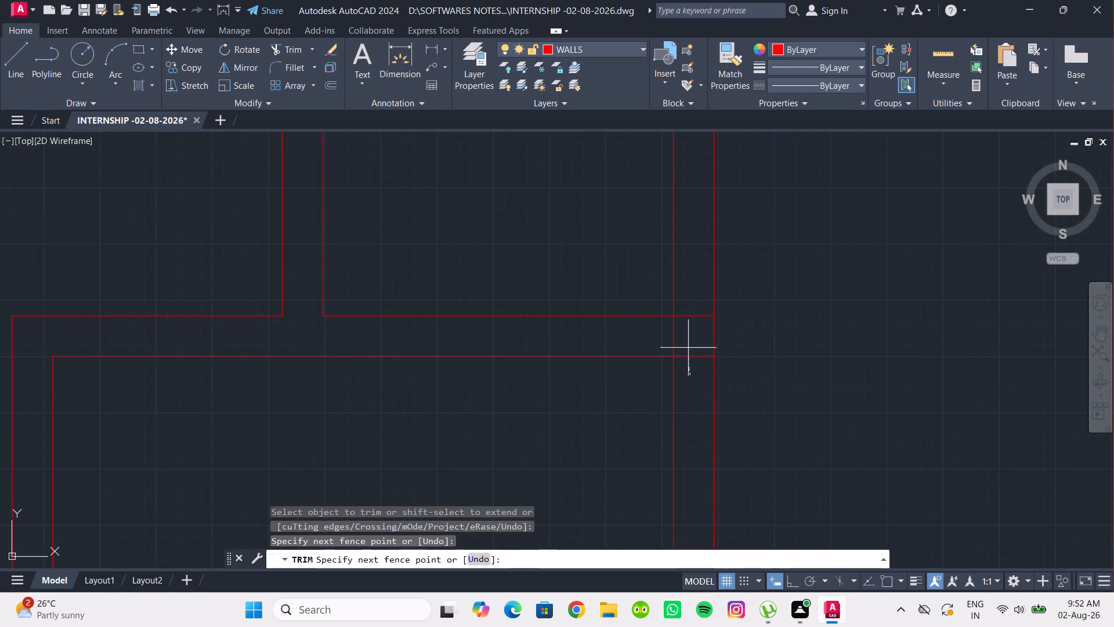
left_click_drag(688, 324, 686, 300)
left_click_drag(693, 342, 659, 337)
Trim the overlapping lines where the left exterior wall meets the horizontal wall above the two small left rooms.
scroll(641, 341, "down", 2)
middle_click_drag(641, 341, 750, 307)
scroll(619, 323, "down", 2)
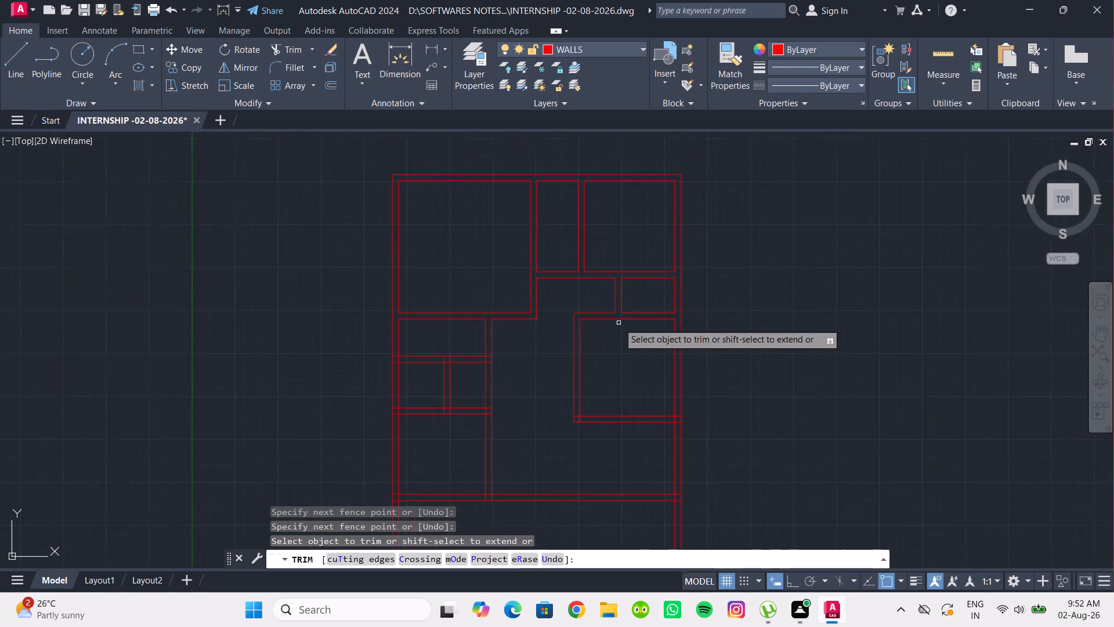
middle_click_drag(619, 323, 729, 307)
scroll(621, 298, "up", 1)
middle_click_drag(630, 334, 679, 323)
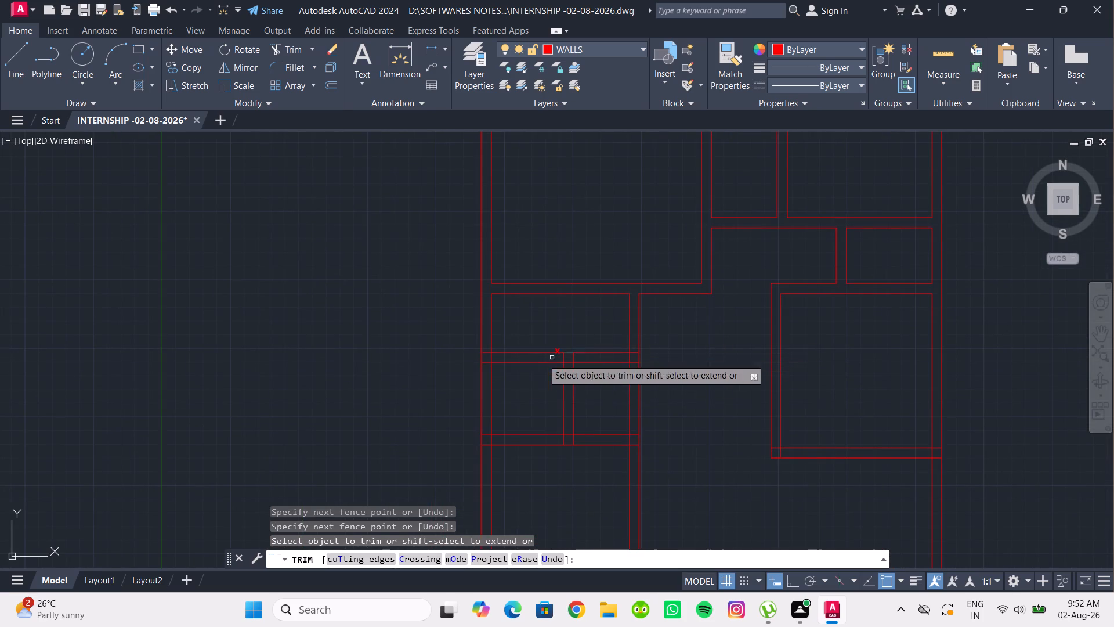
scroll(500, 375, "up", 2)
left_click_drag(464, 353, 457, 318)
left_click_drag(464, 333, 502, 333)
Trim the overlapping lines where the partition between the two small left rooms meets the horizontal wall above them.
scroll(511, 333, "down", 2)
middle_click_drag(511, 333, 462, 327)
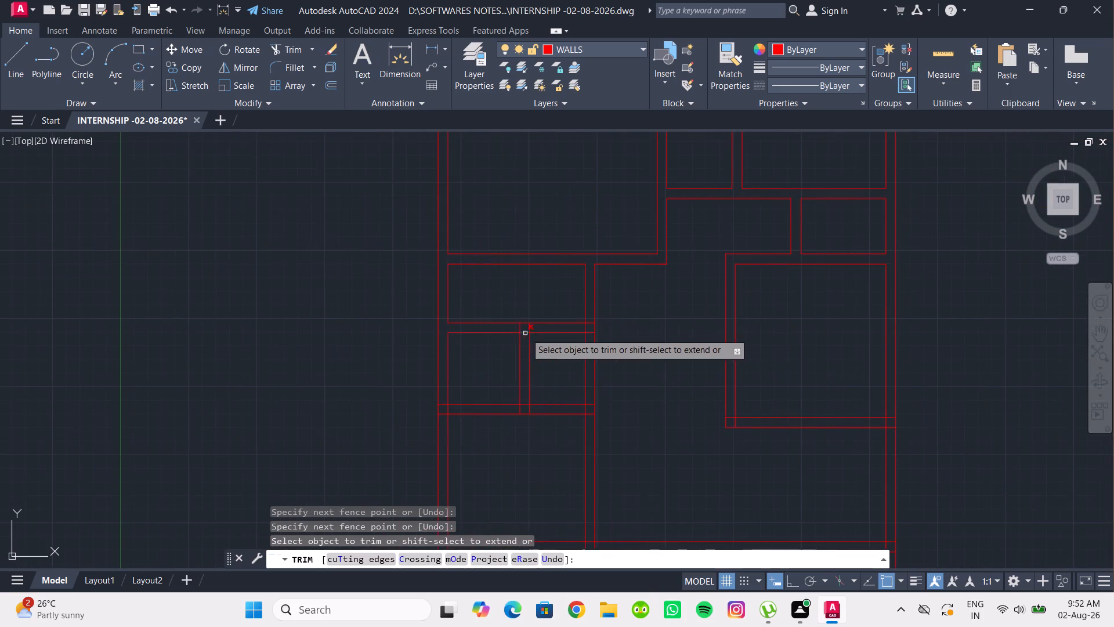
scroll(526, 333, "up", 3)
left_click_drag(479, 318, 552, 320)
scroll(552, 320, "down", 2)
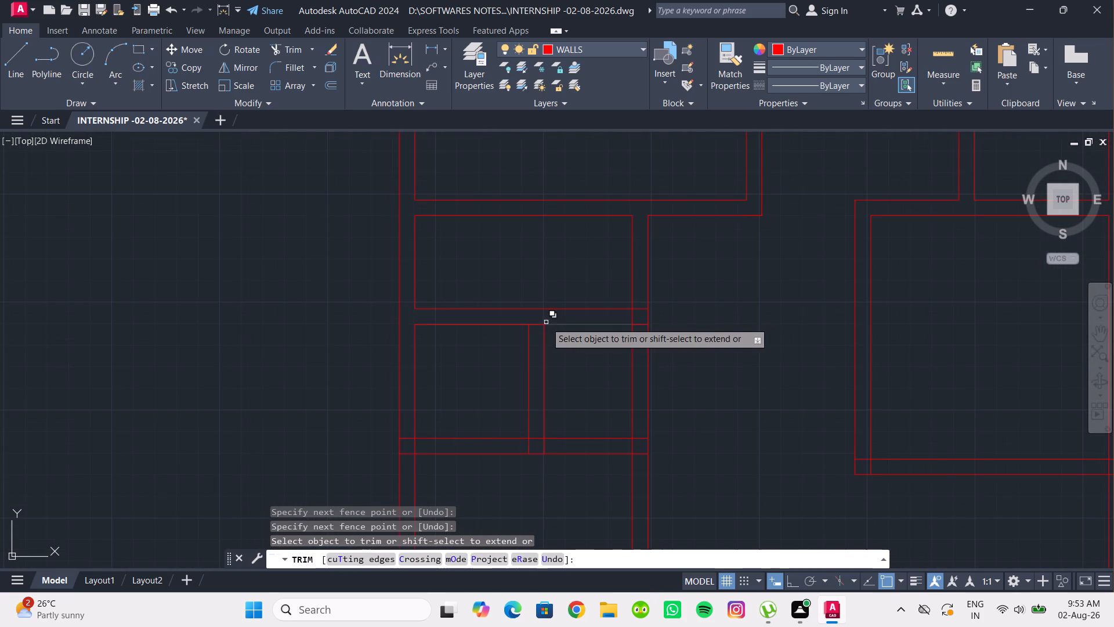
scroll(539, 319, "up", 1)
left_click(534, 329)
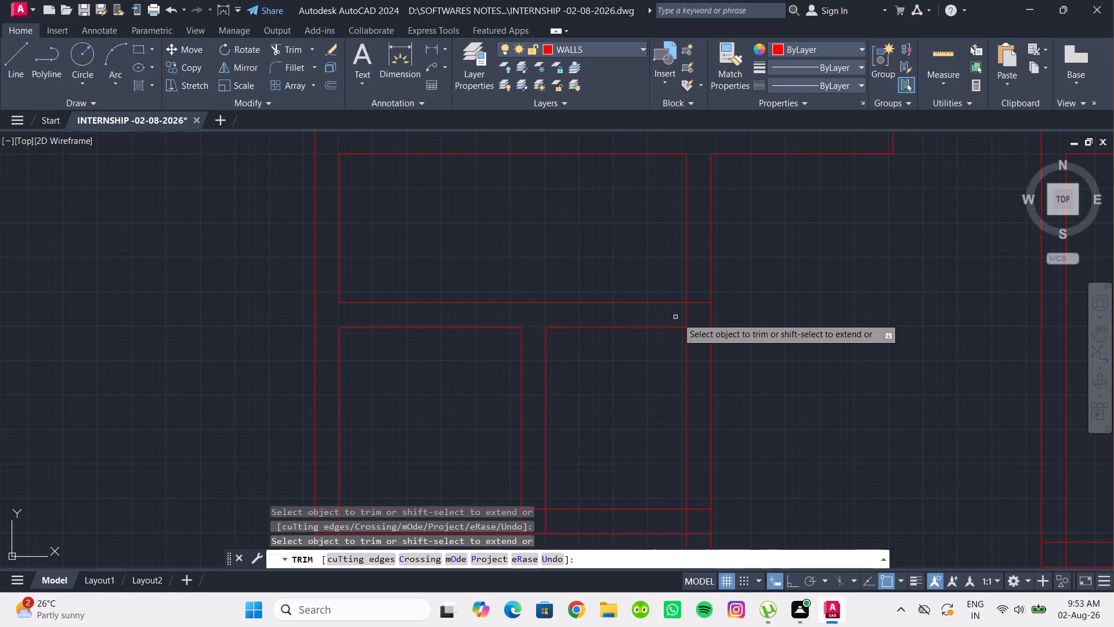
Trim the overlapping lines where the wall above the two small left rooms meets the vertical wall on their right side.
scroll(696, 326, "down", 1)
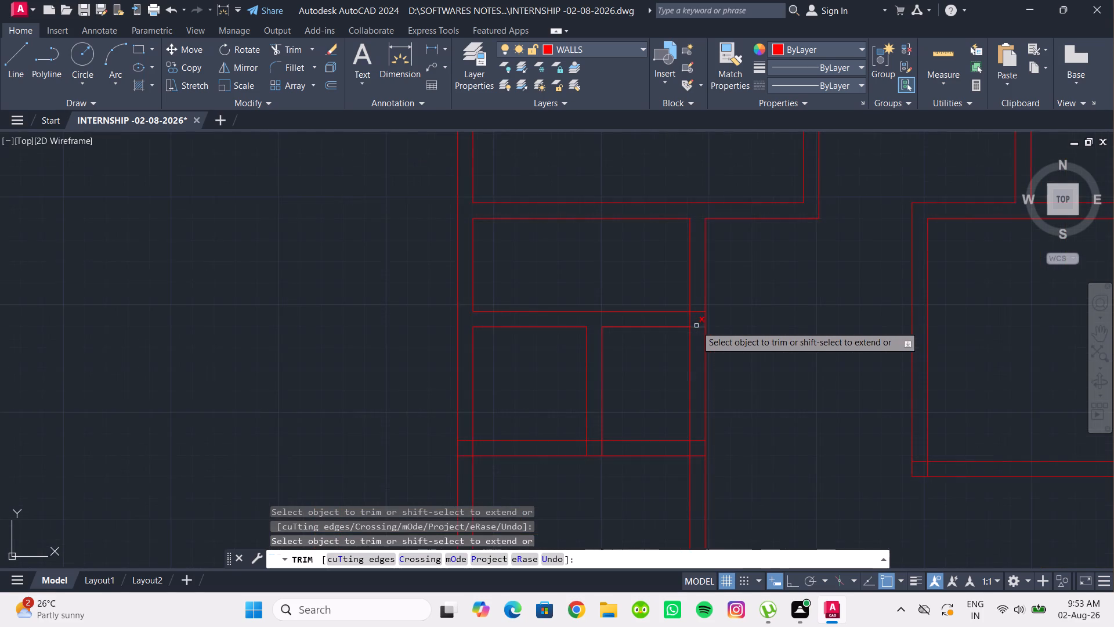
middle_click_drag(696, 326, 691, 354)
scroll(691, 354, "up", 2)
left_click_drag(686, 367, 687, 311)
left_click_drag(687, 339, 660, 329)
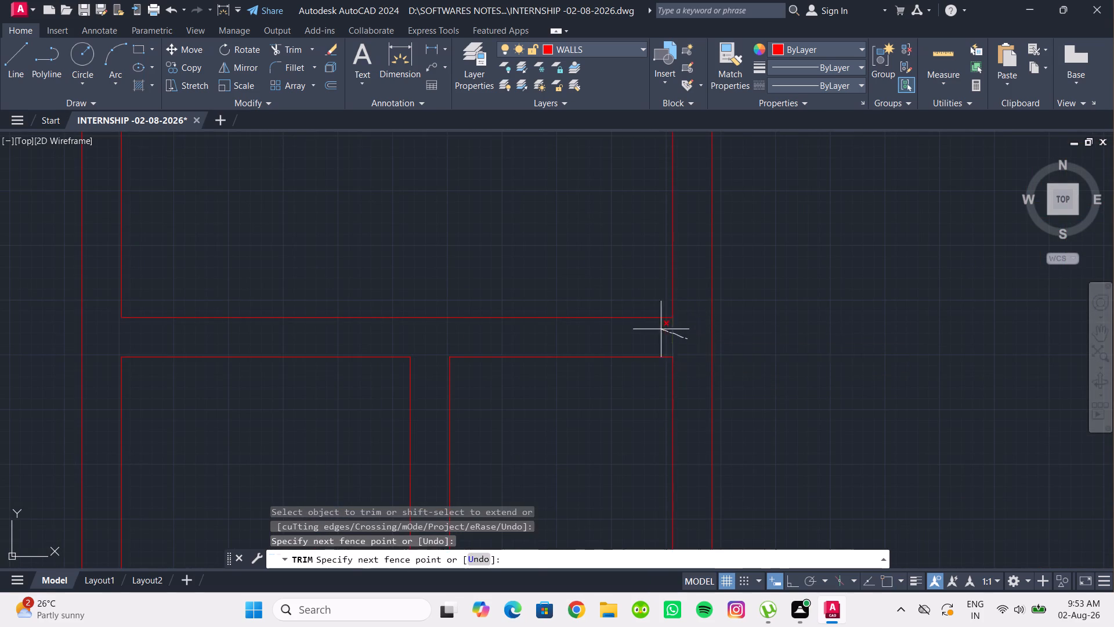
Trim the overlapping lines where the wall below the two small left rooms meets the vertical wall on their right side.
scroll(657, 330, "down", 2)
middle_click_drag(657, 330, 658, 282)
middle_click_drag(645, 381, 627, 307)
scroll(656, 331, "up", 2)
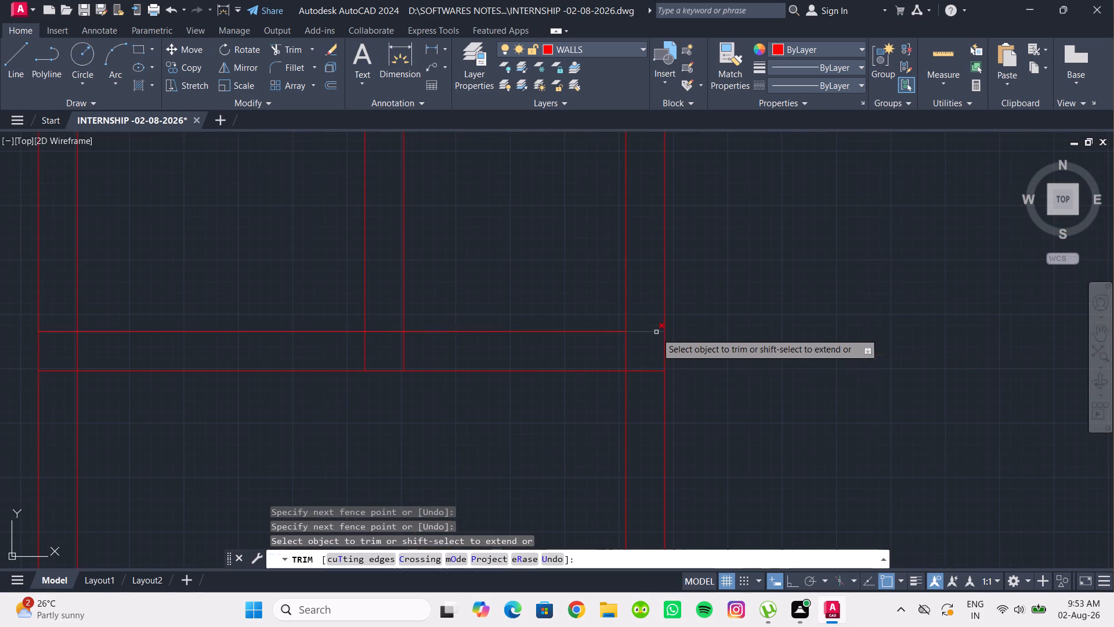
left_click_drag(649, 379, 645, 308)
left_click_drag(648, 348, 608, 344)
Trim the overlapping lines where the partition between the two small left rooms meets the horizontal wall below them.
scroll(596, 343, "down", 1)
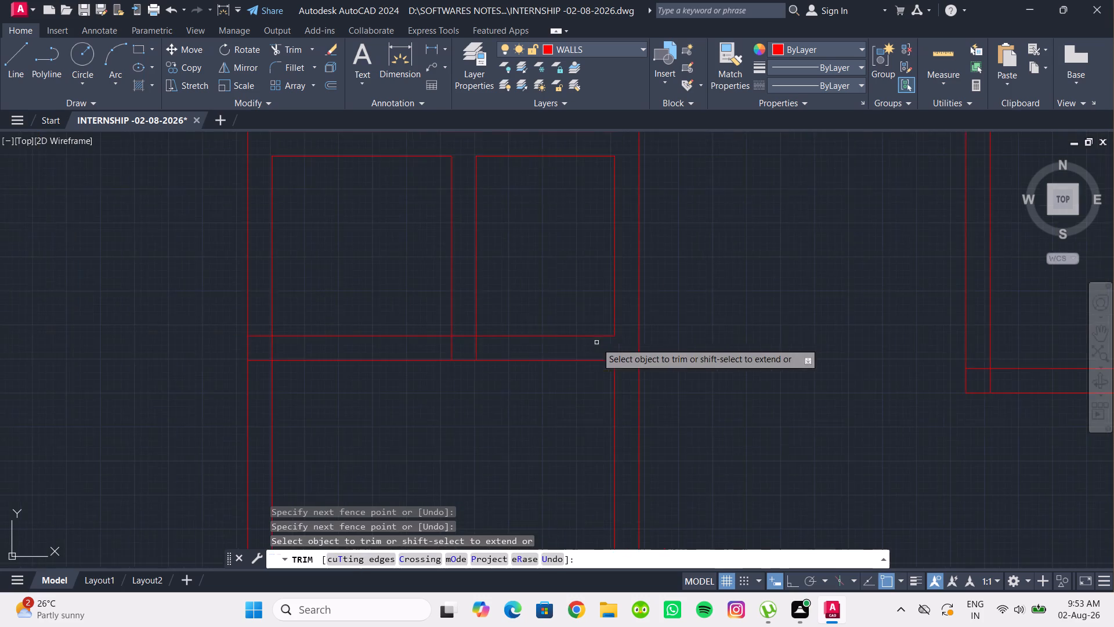
middle_click_drag(596, 343, 719, 342)
scroll(639, 348, "up", 2)
left_click_drag(603, 346, 472, 329)
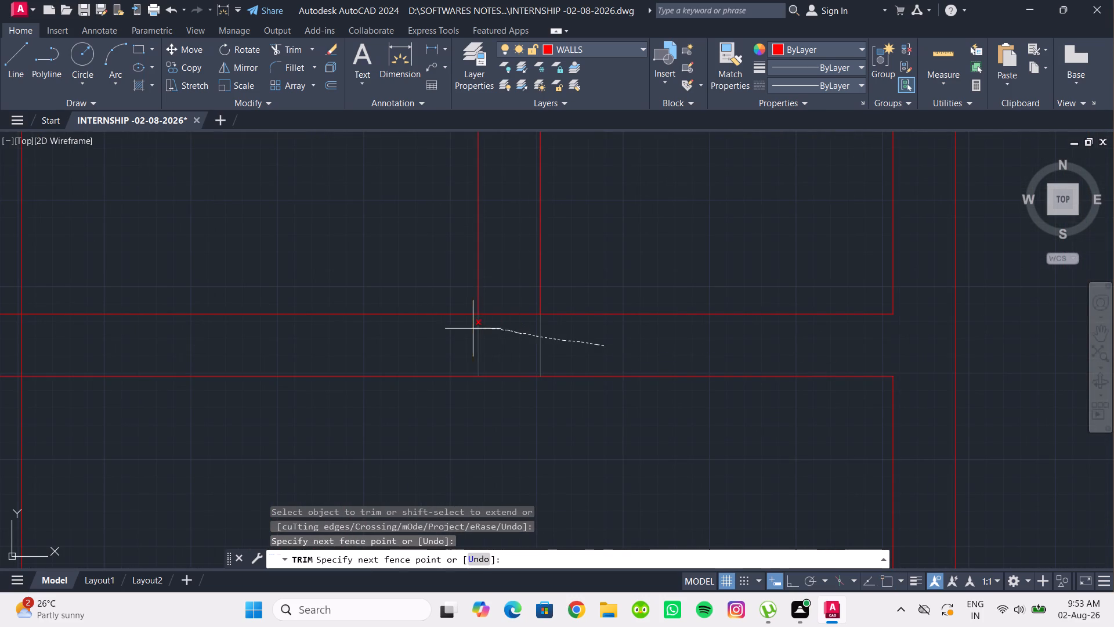
left_click_drag(472, 329, 469, 330)
left_click_drag(515, 337, 497, 304)
Trim the overlapping lines where the left exterior wall meets the horizontal wall below the two small left rooms.
scroll(496, 299, "down", 2)
middle_click_drag(496, 299, 630, 339)
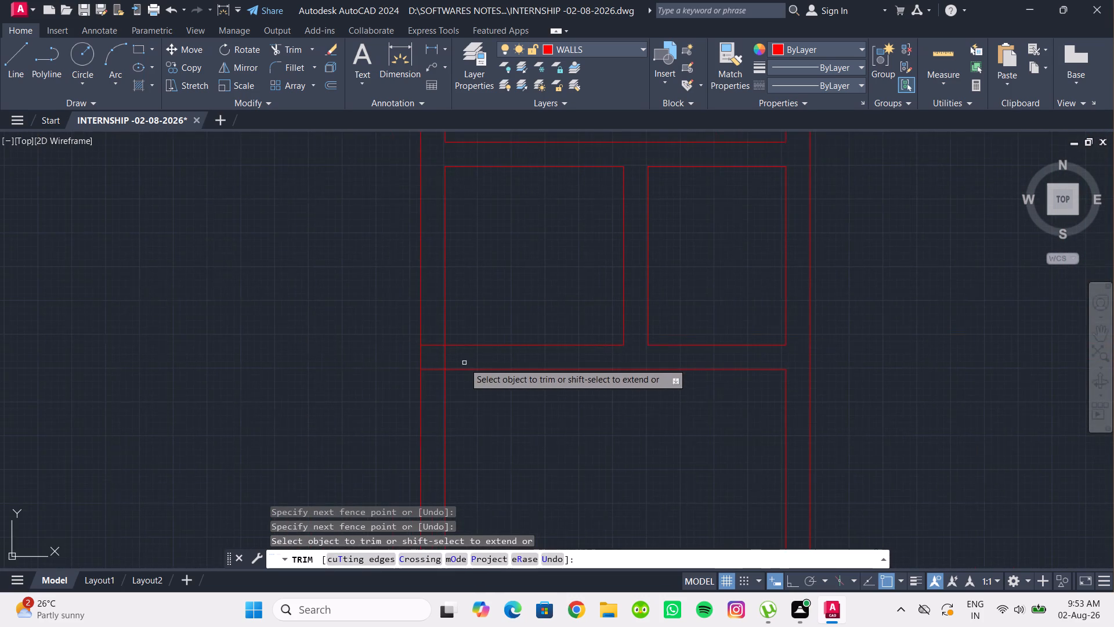
scroll(464, 363, "up", 2)
left_click_drag(436, 349, 385, 349)
left_click_drag(386, 396, 371, 308)
Trim the overlapping lines where the left exterior wall meets the horizontal wall above the full-width bottom room.
scroll(384, 301, "down", 4)
middle_click_drag(432, 348, 429, 278)
middle_click_drag(422, 331, 437, 274)
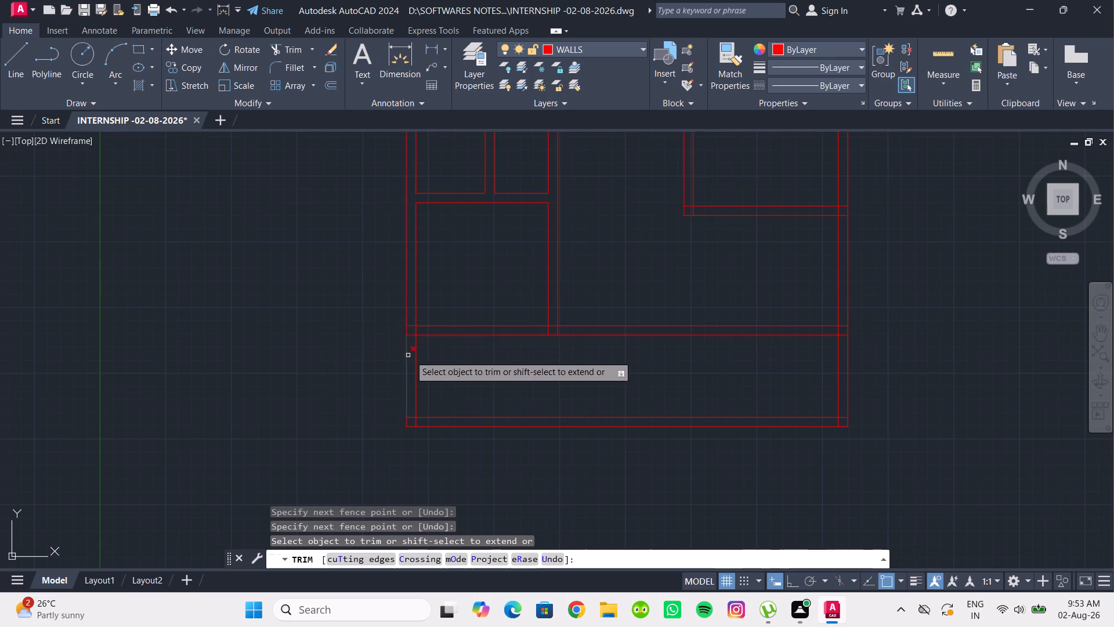
scroll(413, 355, "up", 4)
left_click_drag(405, 313, 406, 235)
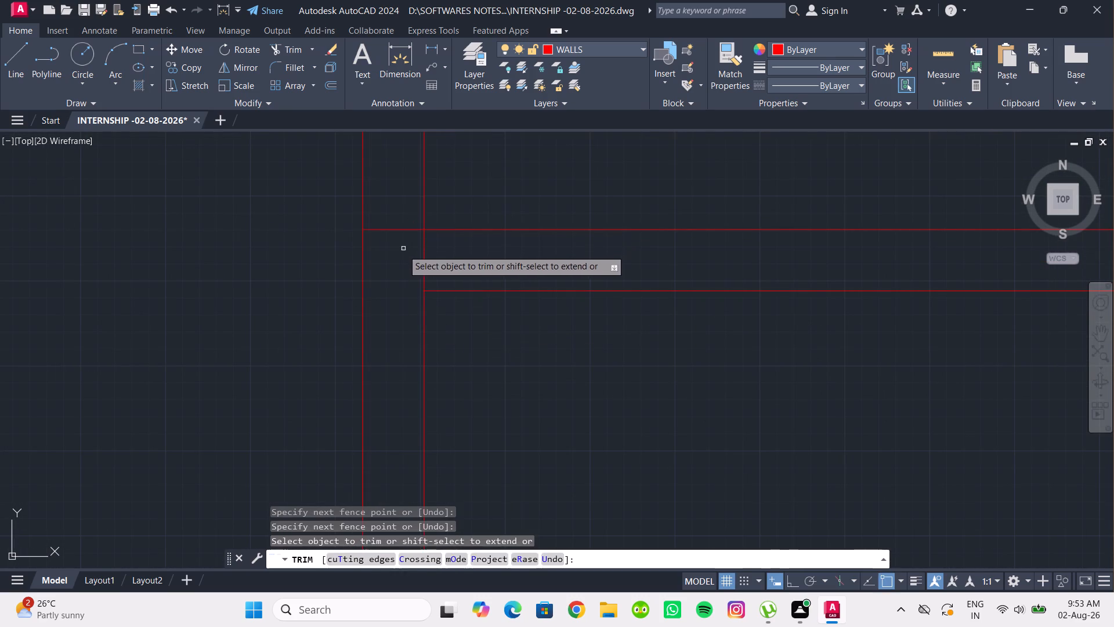
left_click_drag(402, 250, 399, 219)
left_click_drag(399, 251, 488, 262)
Trim the overlapping lines where the lower-left room's right wall meets the horizontal wall above the full-width bottom room.
scroll(494, 267, "down", 2)
middle_click_drag(494, 267, 402, 269)
middle_click_drag(656, 286, 616, 310)
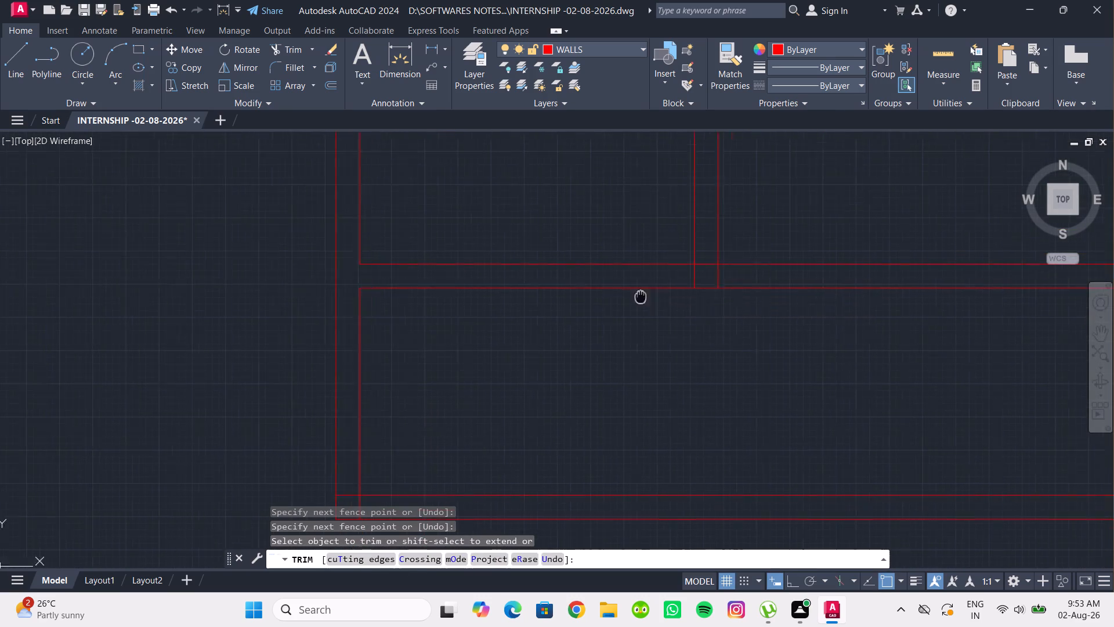
middle_click_drag(616, 310, 586, 328)
scroll(591, 325, "up", 1)
middle_click_drag(605, 316, 433, 394)
scroll(484, 386, "up", 1)
left_click_drag(481, 383, 569, 379)
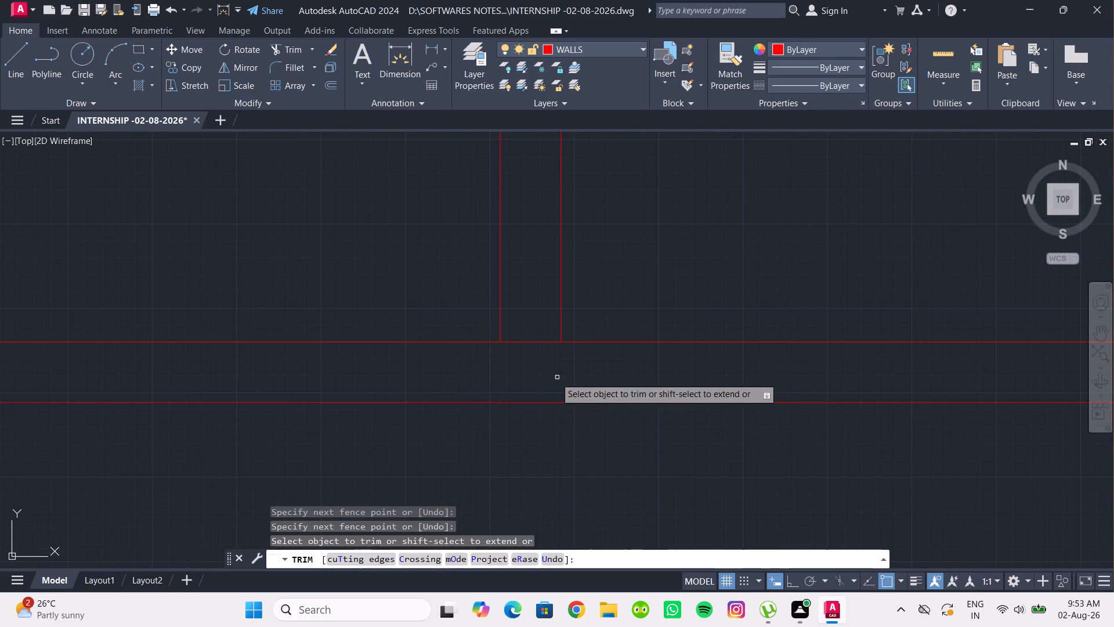
left_click_drag(538, 378, 529, 316)
Trim the overlapping lines at the right-side room's bottom-left wall corner.
scroll(544, 341, "down", 2)
middle_click_drag(548, 349, 365, 341)
scroll(793, 372, "down", 3)
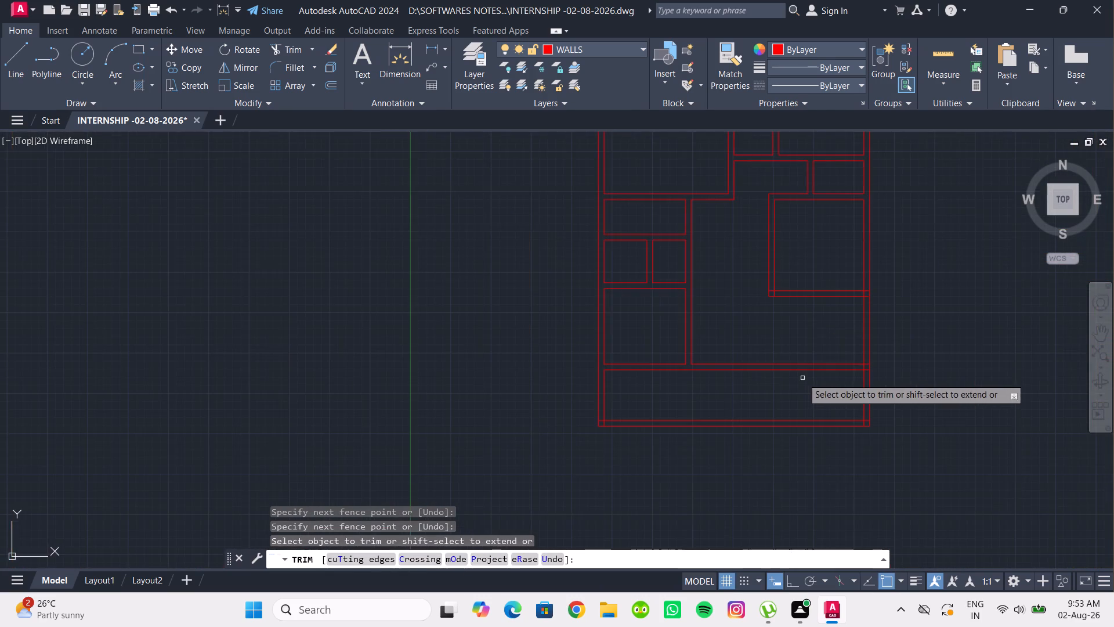
middle_click_drag(802, 378, 578, 372)
middle_click_drag(574, 301, 580, 356)
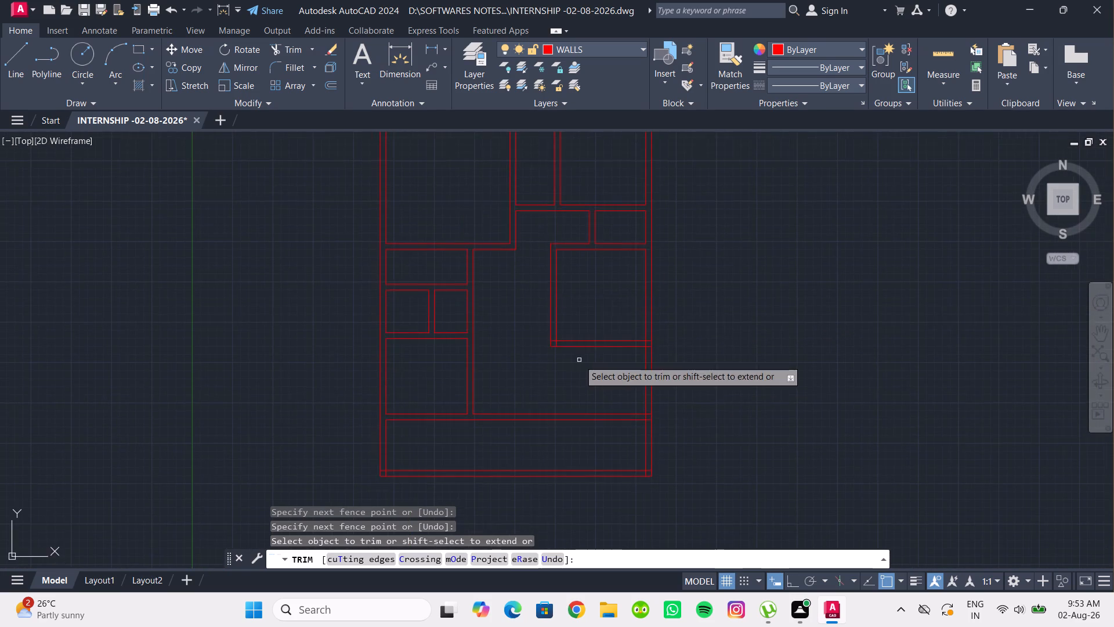
scroll(575, 358, "up", 3)
scroll(513, 307, "up", 2)
left_click_drag(511, 305, 465, 300)
left_click_drag(458, 302, 454, 281)
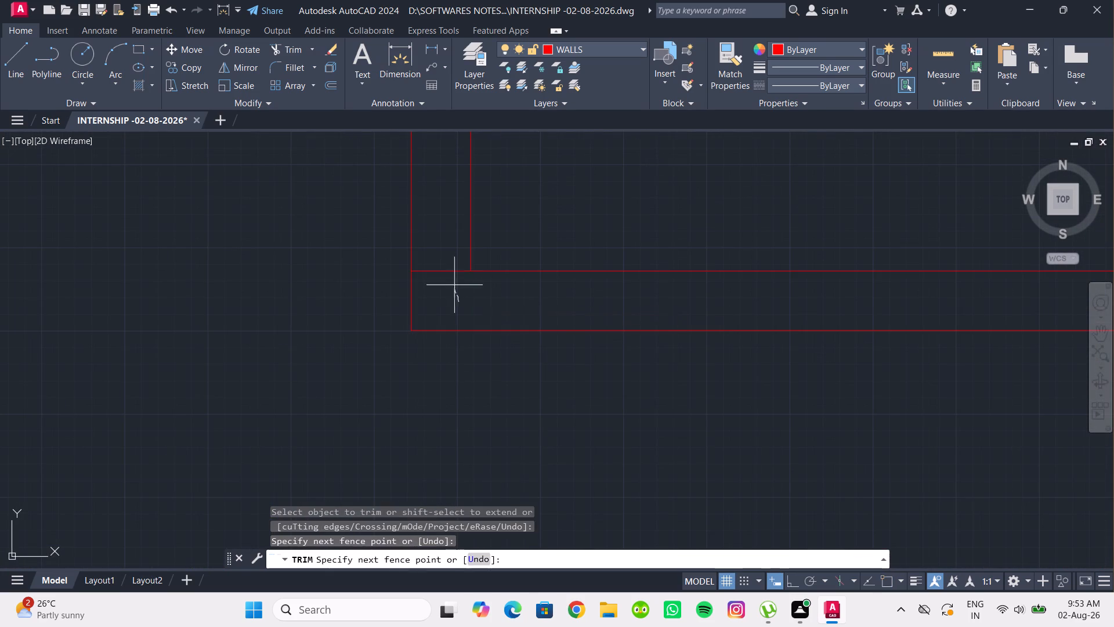
left_click_drag(454, 281, 453, 270)
Trim the overlapping lines where the right-side room's bottom wall meets the right exterior wall.
scroll(647, 377, "down", 3)
middle_click_drag(481, 375, 410, 372)
middle_click_drag(700, 376, 503, 380)
scroll(571, 367, "up", 3)
left_click_drag(562, 378, 555, 276)
left_click_drag(542, 327, 489, 322)
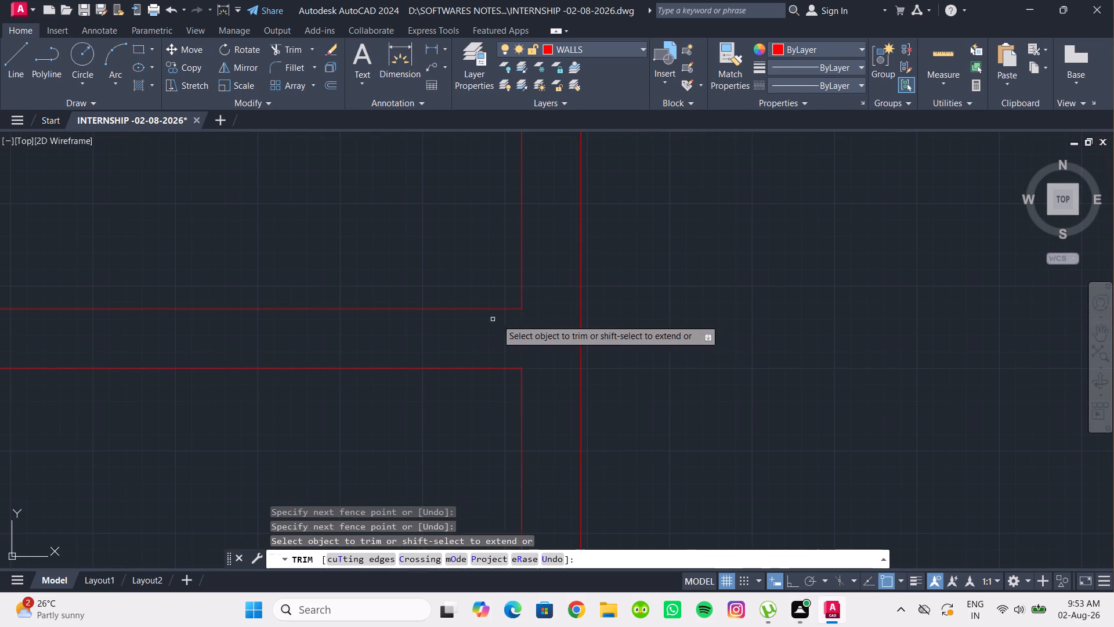
Trim the overlapping lines where the horizontal wall above the full-width bottom room meets the right exterior wall.
scroll(519, 329, "down", 3)
middle_click_drag(519, 329, 542, 230)
middle_click_drag(526, 419, 508, 344)
scroll(526, 356, "up", 3)
left_click_drag(531, 339, 529, 255)
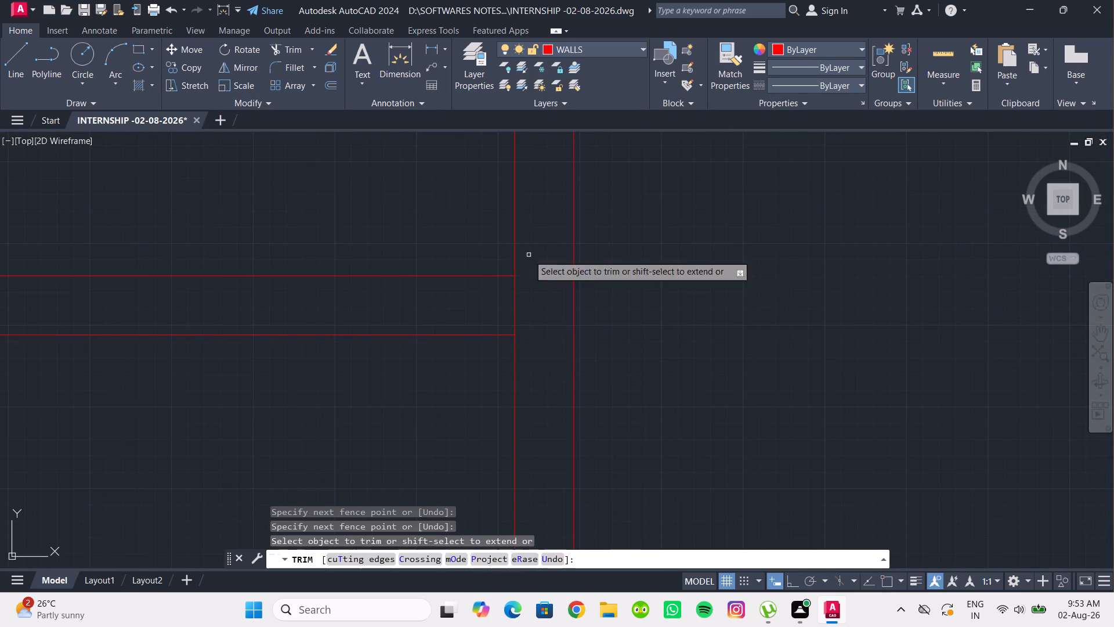
left_click_drag(541, 306, 496, 303)
Trim the overlapping lines at the bottom-right corner of the exterior walls.
scroll(495, 302, "down", 3)
middle_click_drag(495, 302, 551, 235)
scroll(585, 359, "up", 2)
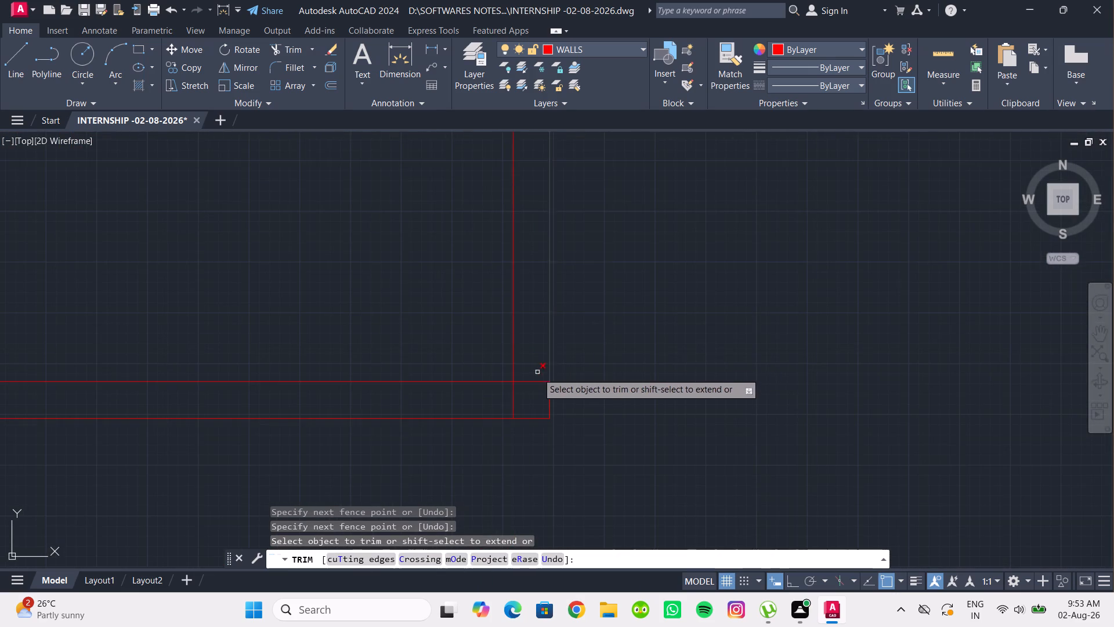
scroll(530, 386, "up", 2)
left_click_drag(474, 417, 505, 417)
left_click_drag(525, 411, 512, 333)
Trim the overlapping lines at the bottom-left corner of the exterior walls.
scroll(511, 326, "down", 3)
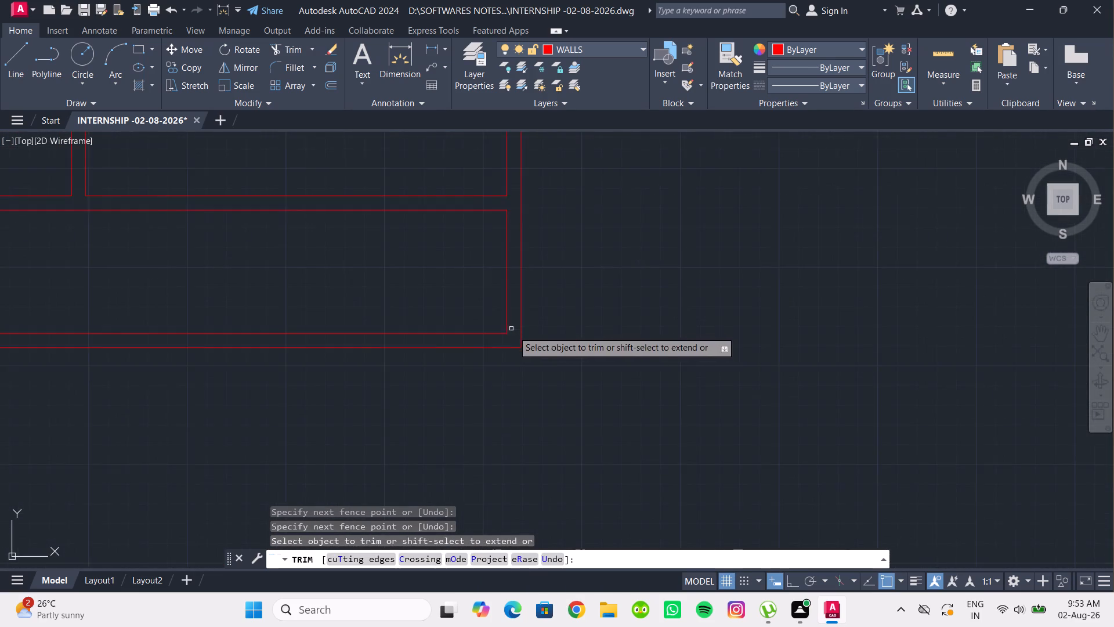
scroll(513, 331, "down", 3)
middle_click_drag(504, 367, 693, 362)
scroll(449, 339, "up", 1)
middle_click_drag(449, 339, 479, 379)
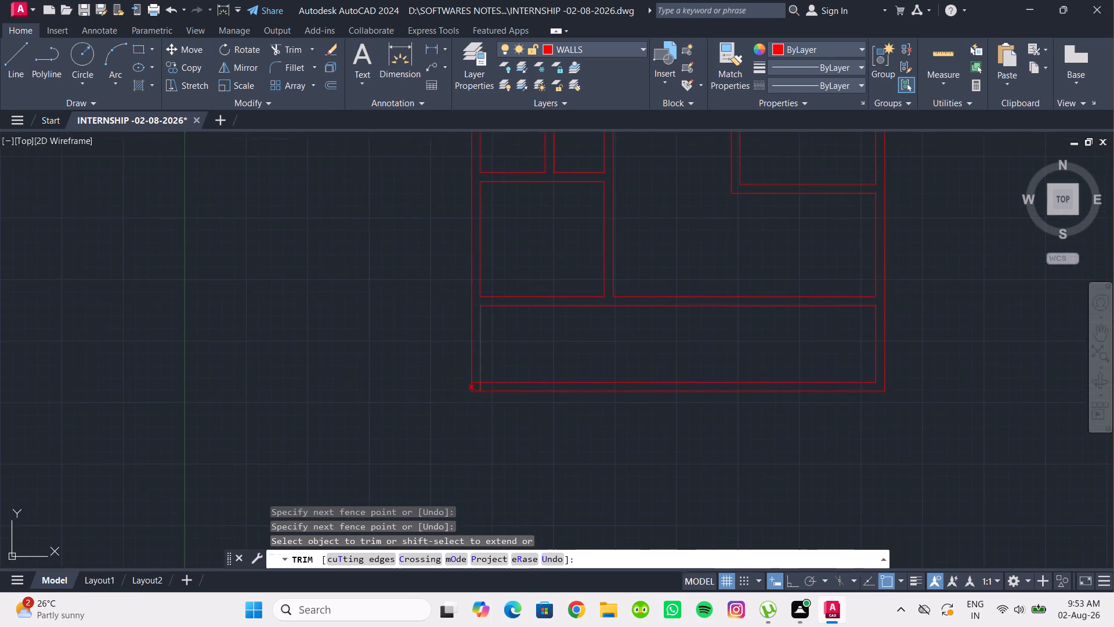
scroll(486, 404, "up", 5)
left_click_drag(367, 173, 368, 205)
left_click_drag(364, 229, 384, 231)
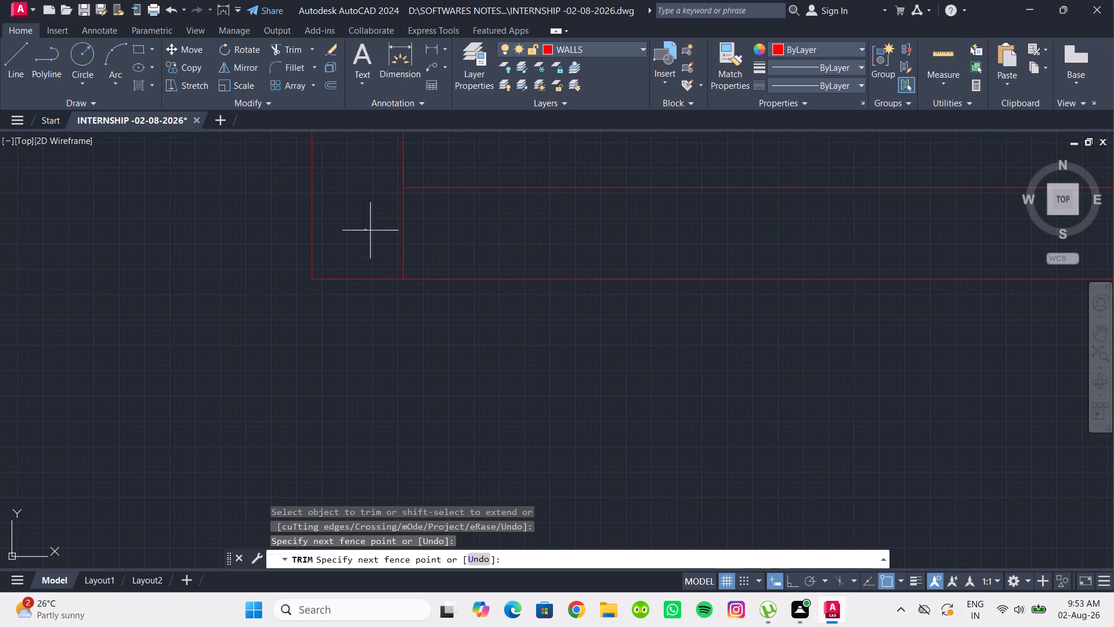
left_click_drag(384, 231, 451, 233)
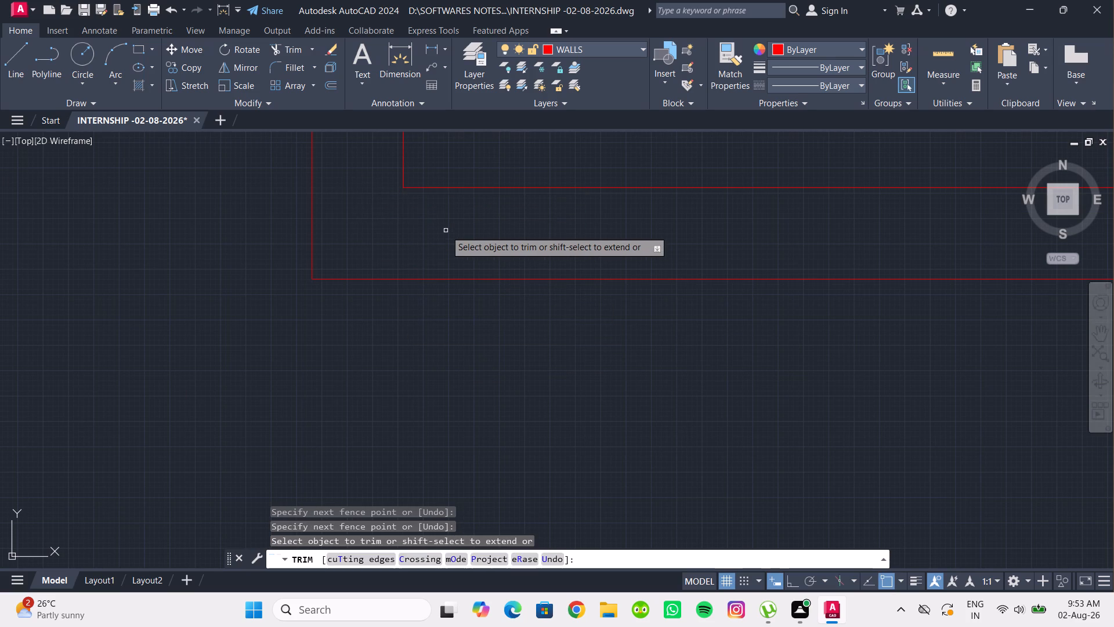
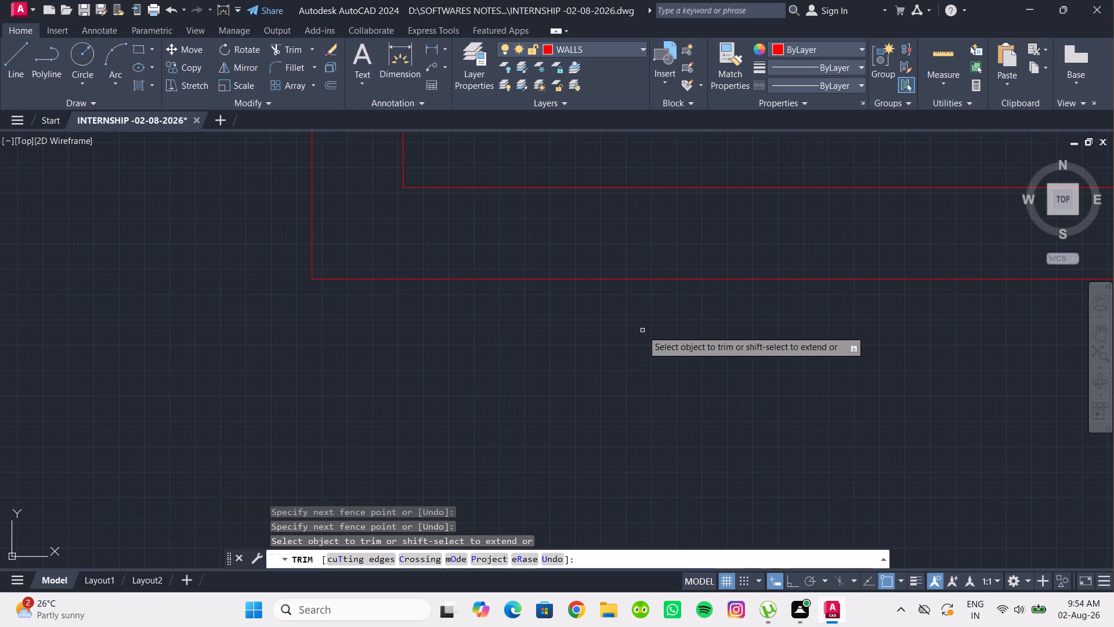
Check the wall junctions across the whole floor plan for leftover overlapping lines and end the Trim command.
scroll(650, 330, "down", 3)
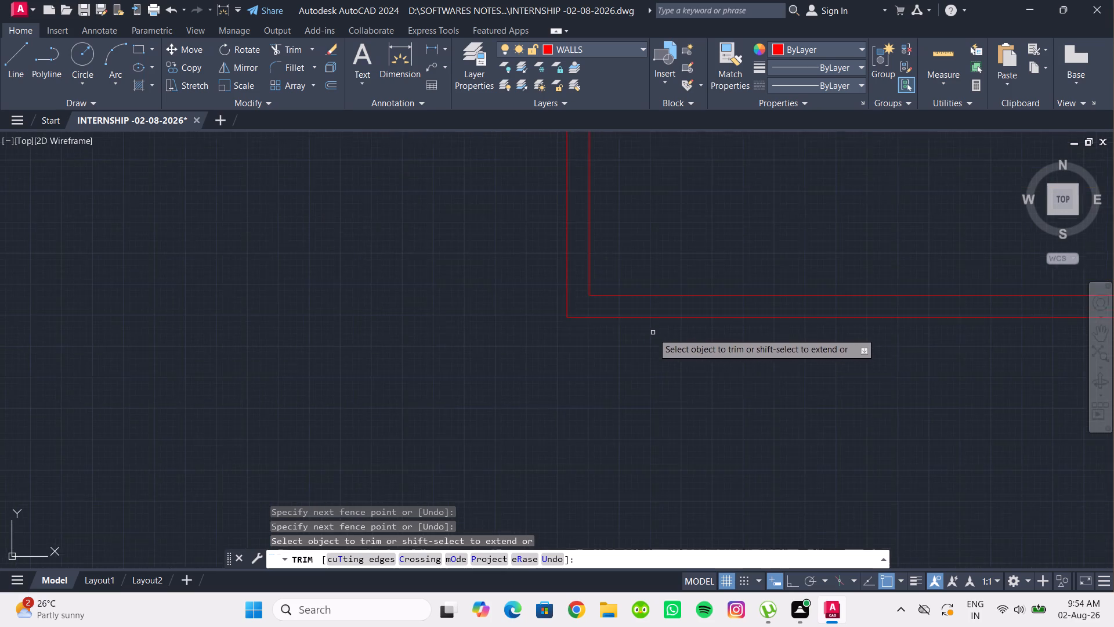
scroll(663, 332, "down", 6)
middle_click_drag(730, 363, 692, 370)
scroll(692, 370, "up", 2)
middle_click_drag(696, 367, 654, 412)
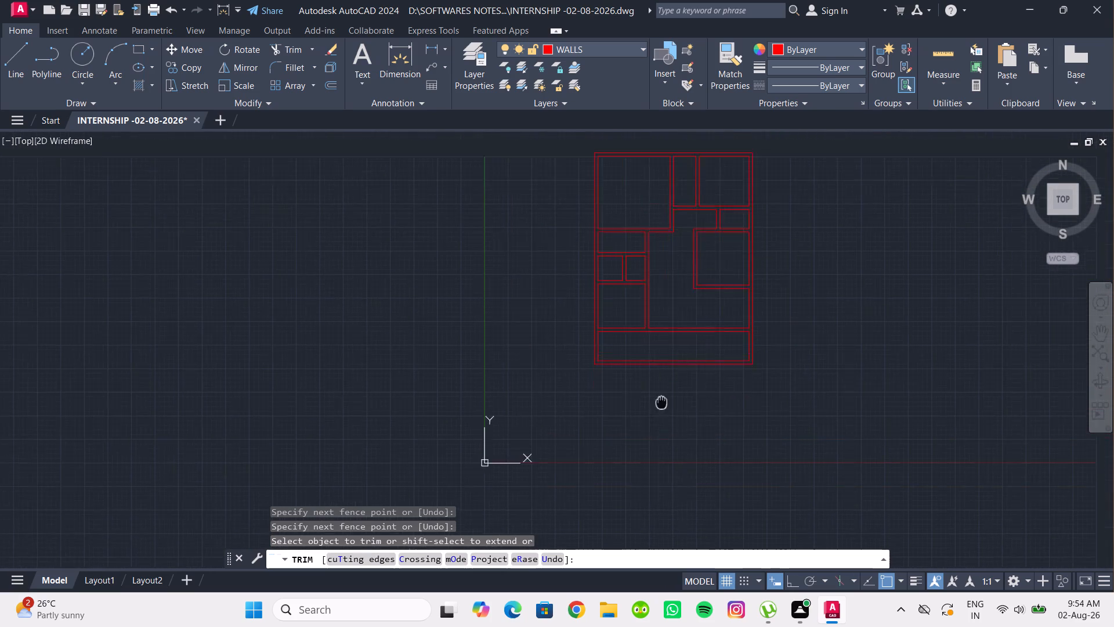
middle_click_drag(654, 412, 652, 415)
scroll(656, 416, "up", 1)
middle_click_drag(656, 416, 617, 460)
middle_click_drag(641, 453, 610, 481)
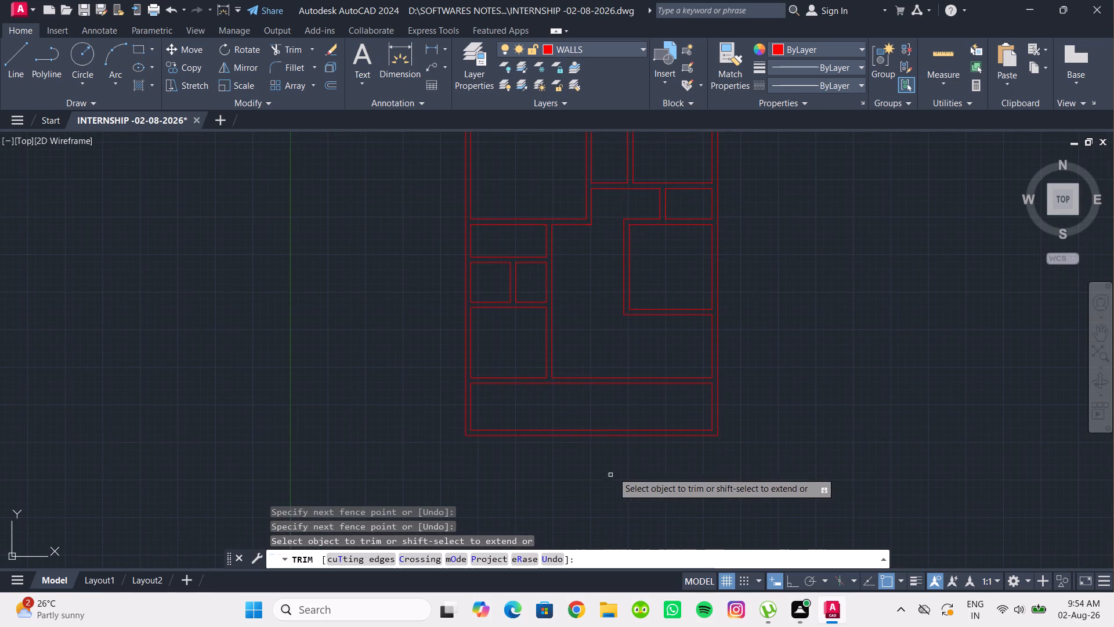
middle_click_drag(623, 460, 598, 473)
scroll(528, 289, "up", 1)
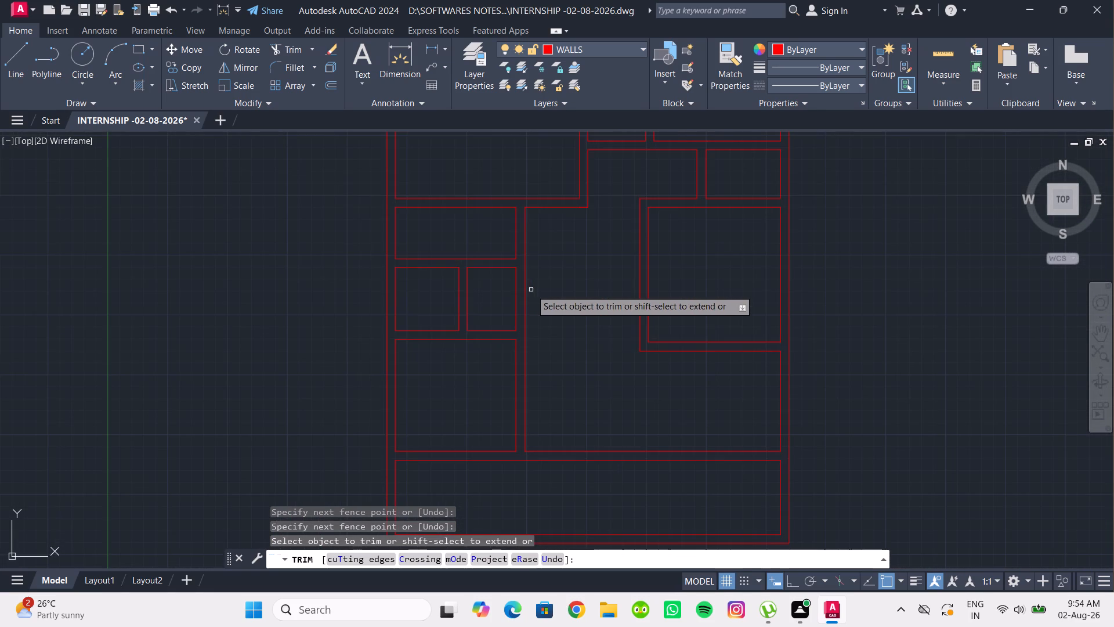
scroll(688, 403, "down", 1)
middle_click_drag(681, 403, 642, 394)
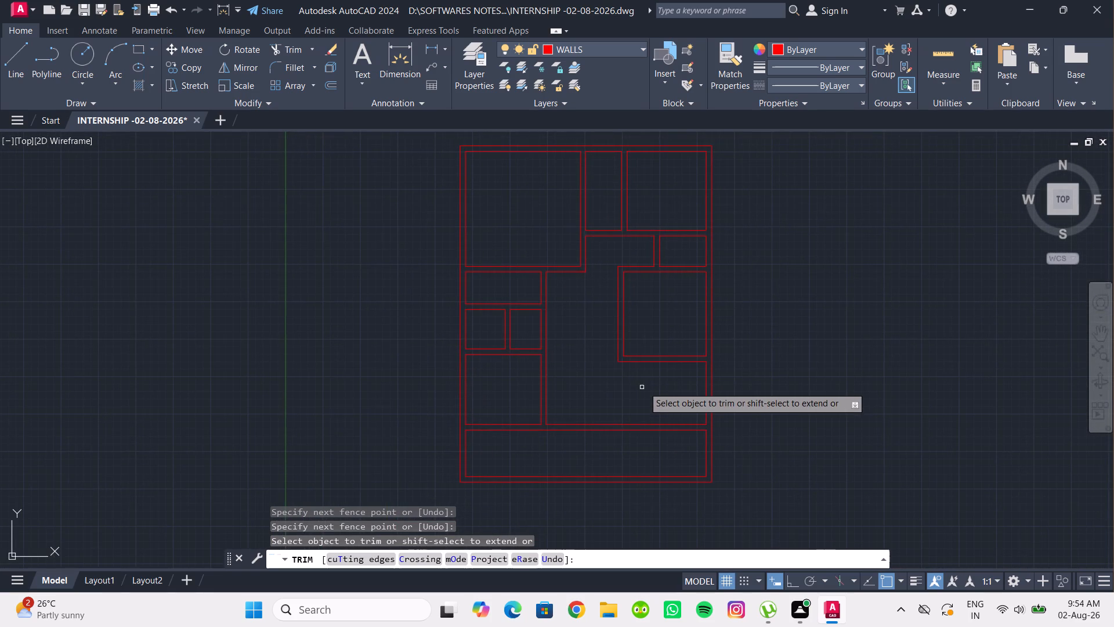
middle_click_drag(653, 383, 621, 393)
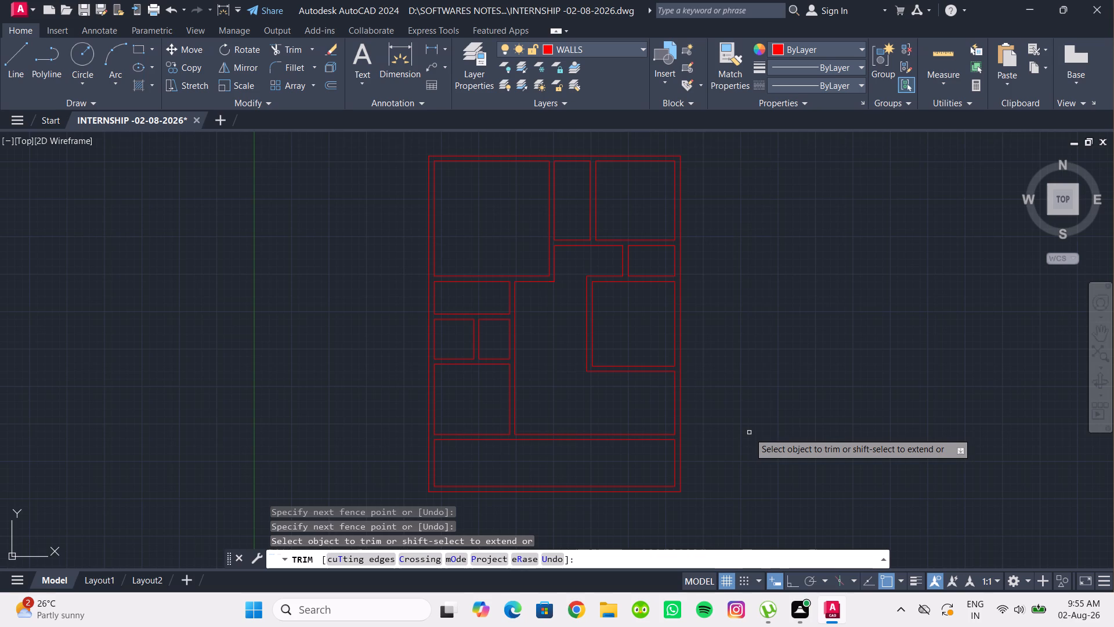
scroll(749, 433, "down", 1)
middle_click_drag(749, 433, 751, 422)
scroll(757, 416, "up", 1)
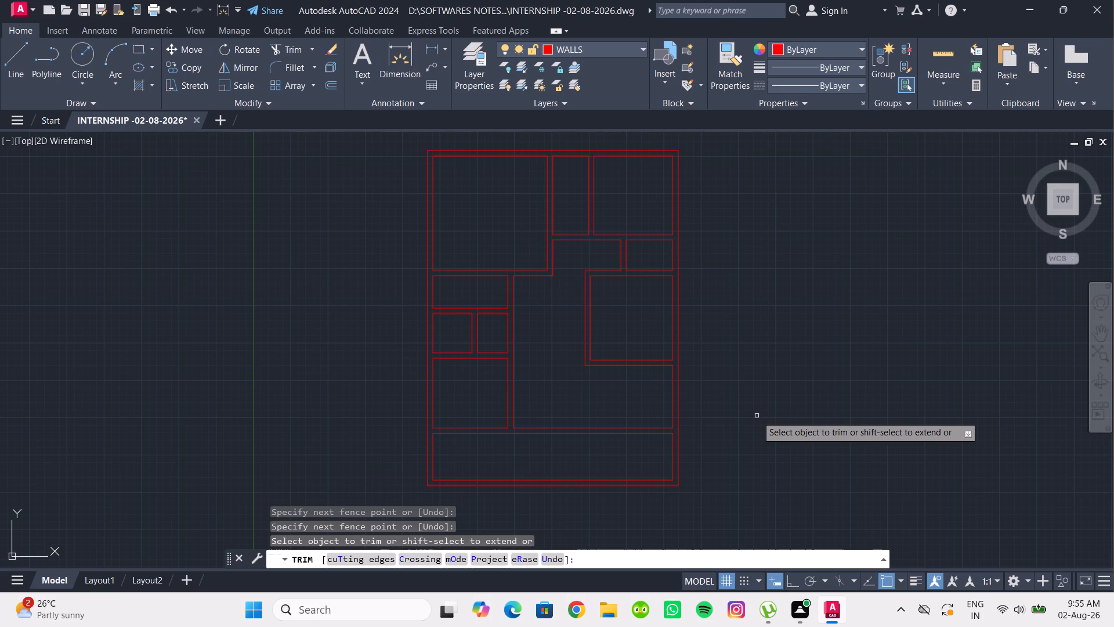
key("Escape")
key("Escape")
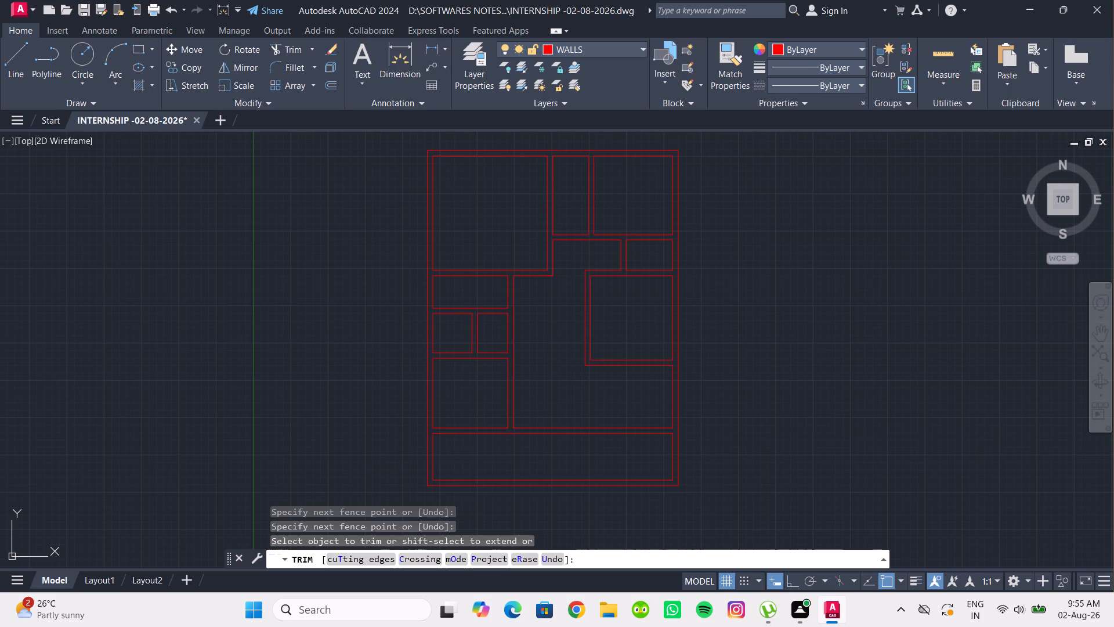
key("Escape")
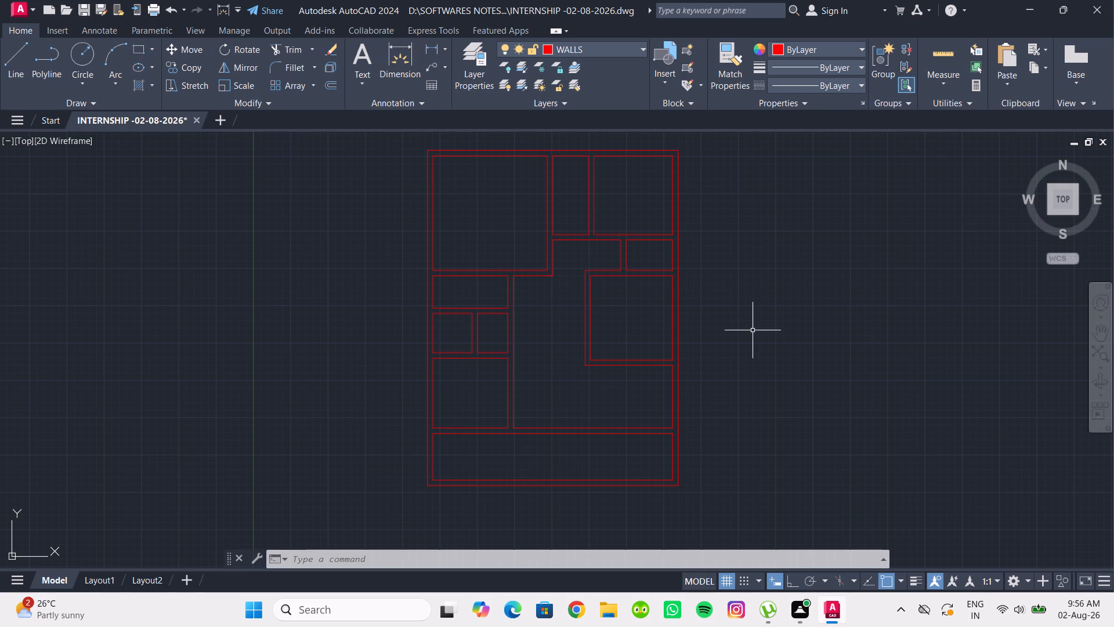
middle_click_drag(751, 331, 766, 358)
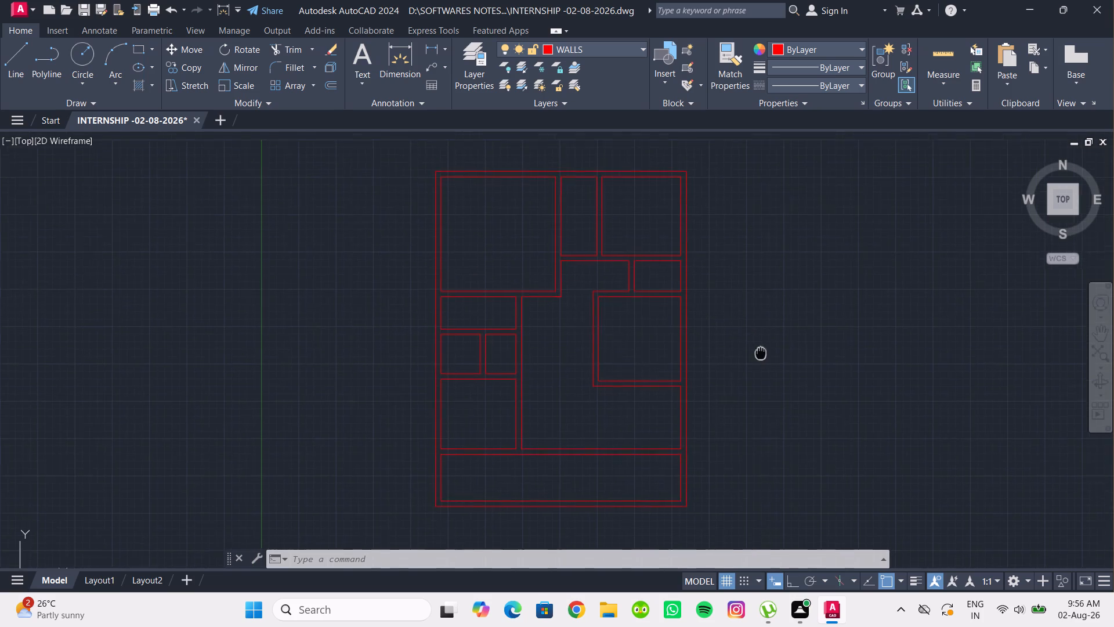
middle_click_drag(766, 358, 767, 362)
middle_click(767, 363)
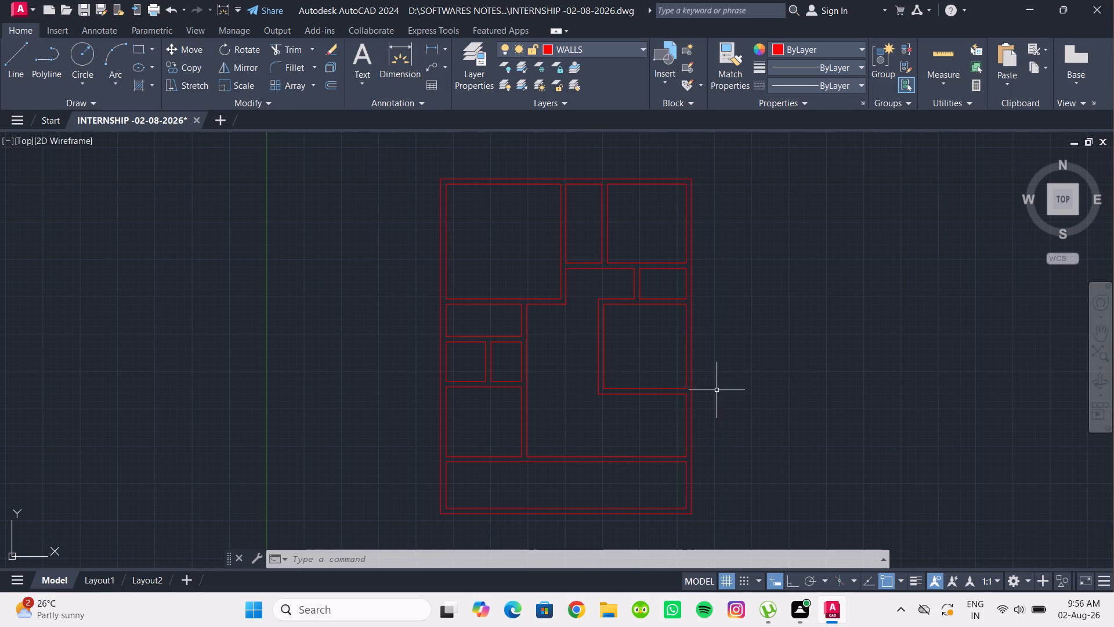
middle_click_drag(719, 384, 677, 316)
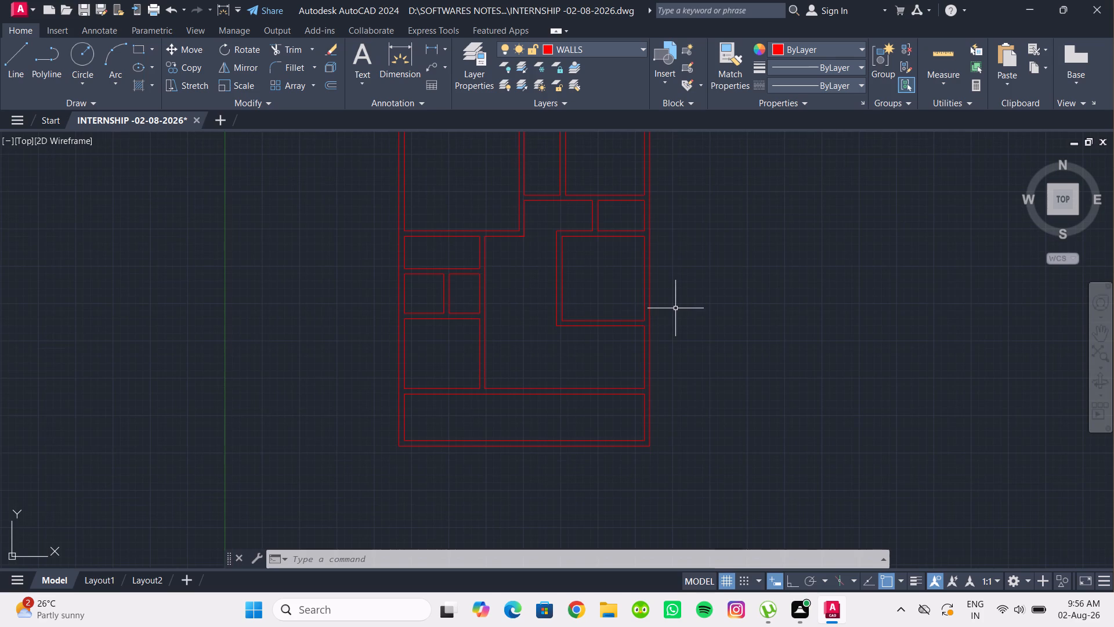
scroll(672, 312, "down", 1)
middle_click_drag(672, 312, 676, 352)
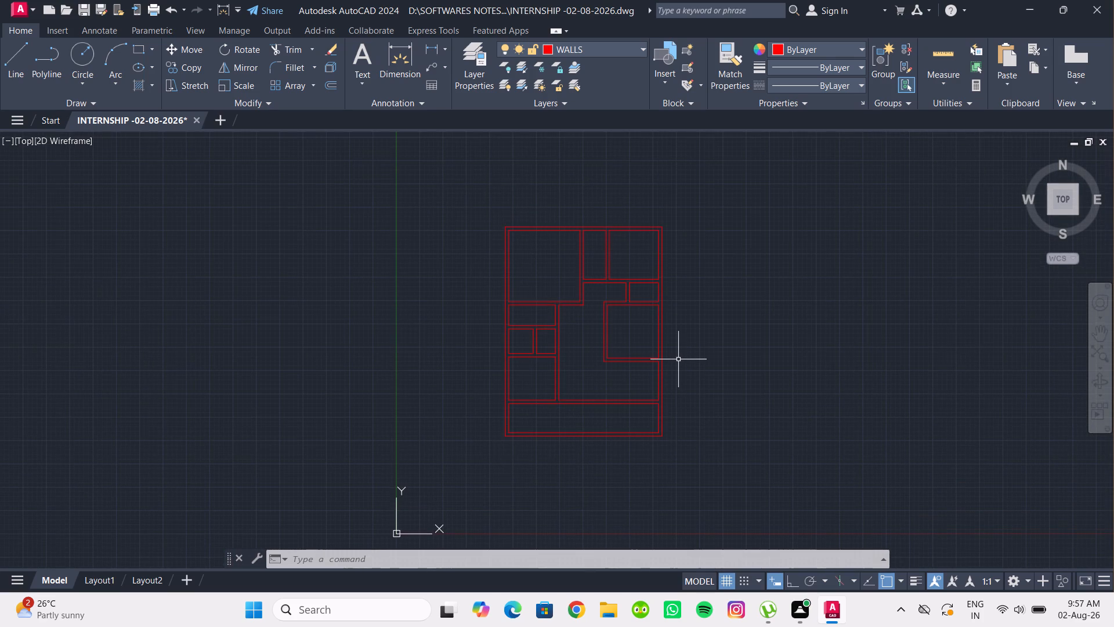
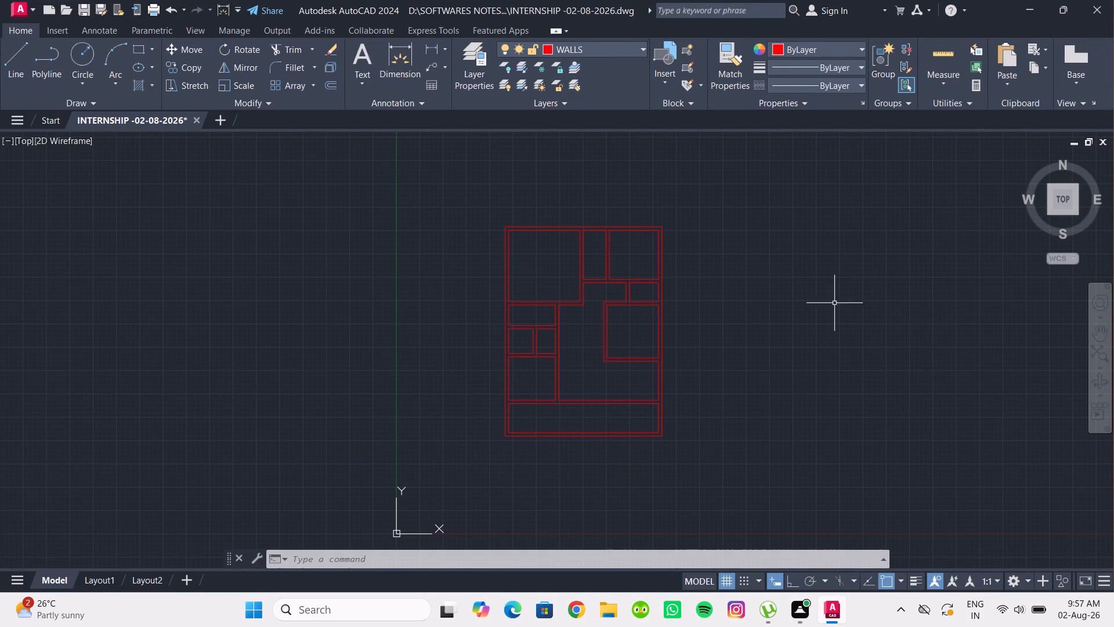
Place the imperial Door and Toilet blocks from the architectural tool palette in the empty space beside the floor plan.
scroll(602, 297, "up", 1)
middle_click_drag(602, 297, 580, 284)
scroll(567, 288, "up", 1)
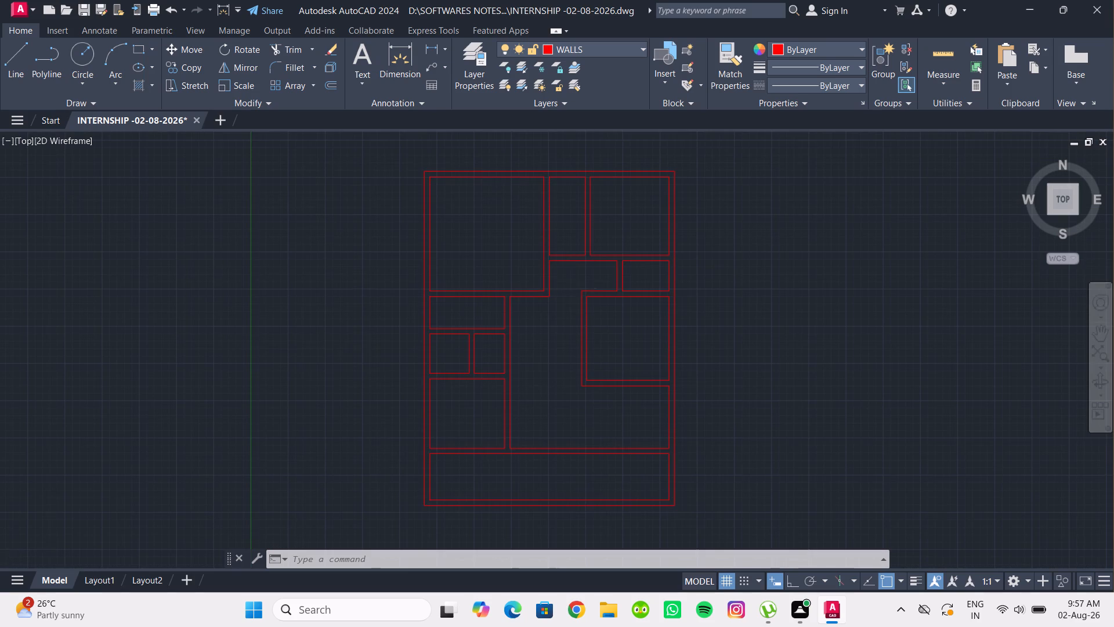
middle_click_drag(567, 288, 592, 334)
scroll(595, 335, "down", 1)
middle_click_drag(595, 335, 582, 330)
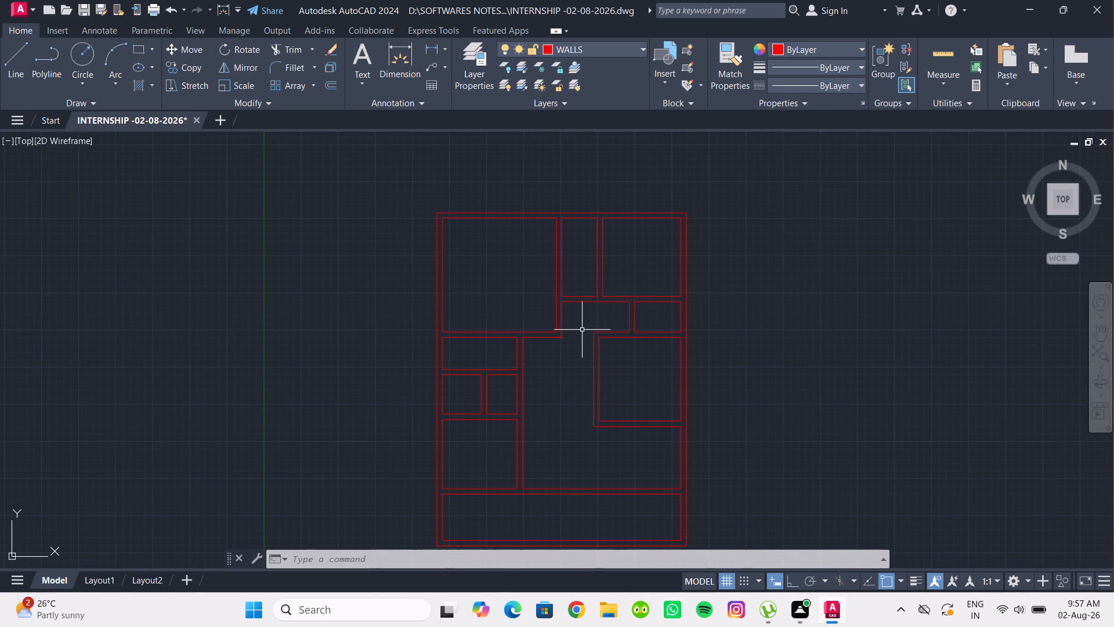
key("ctrl+3")
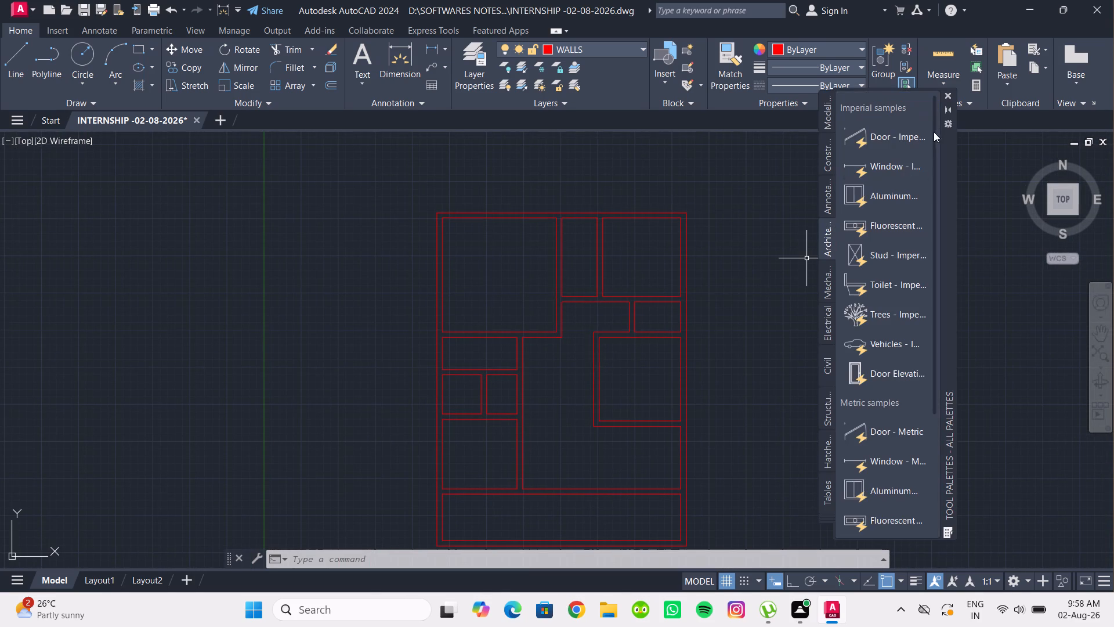
left_click(898, 138)
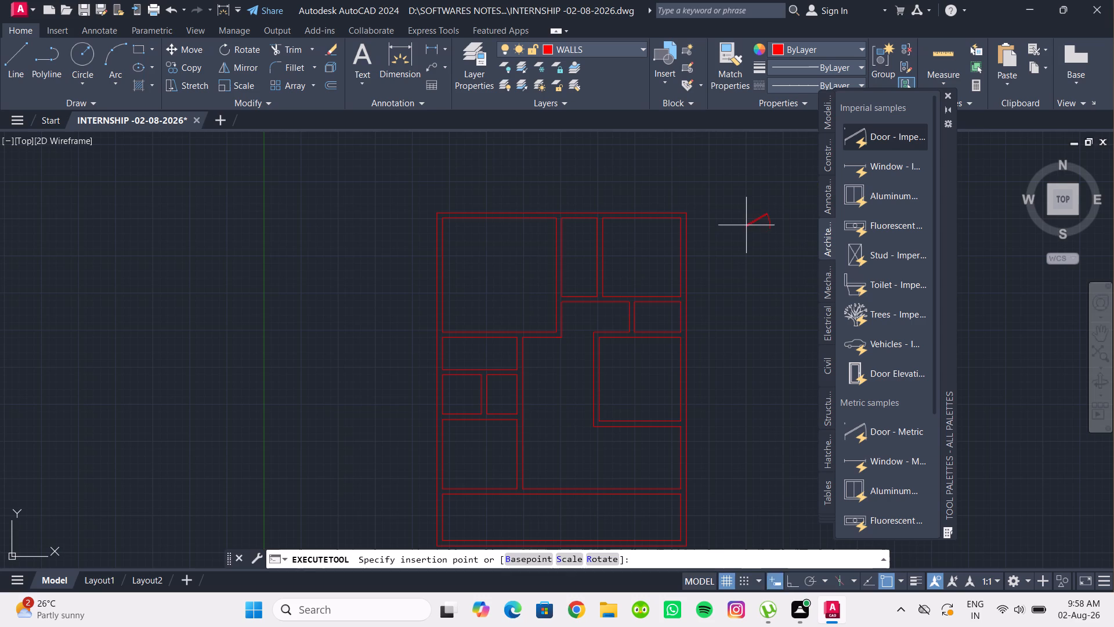
left_click(746, 232)
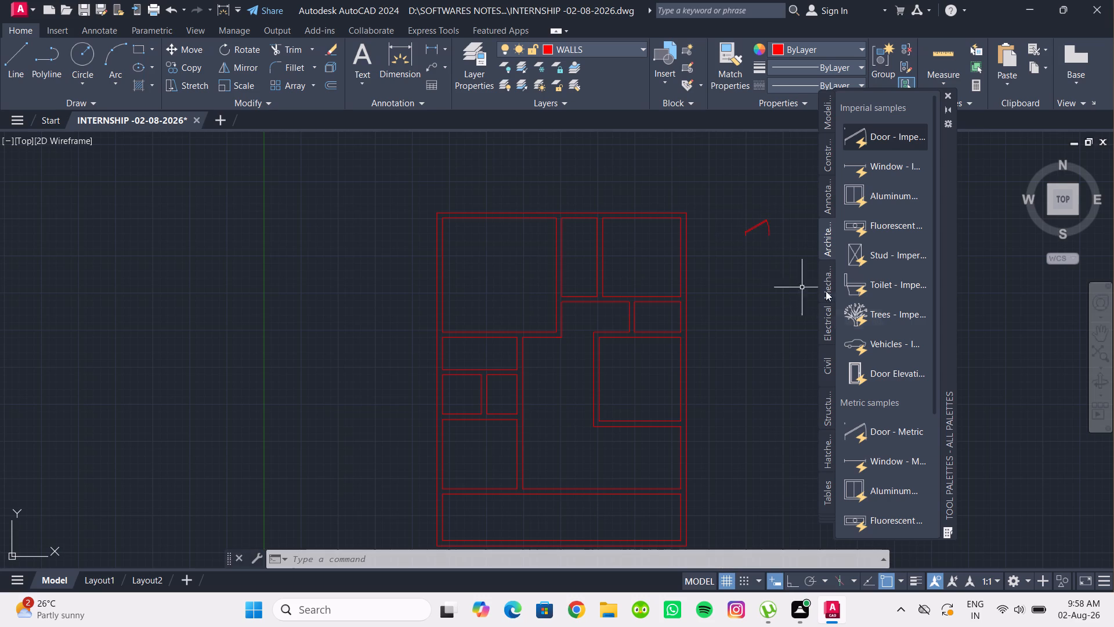
left_click(877, 289)
left_click(764, 279)
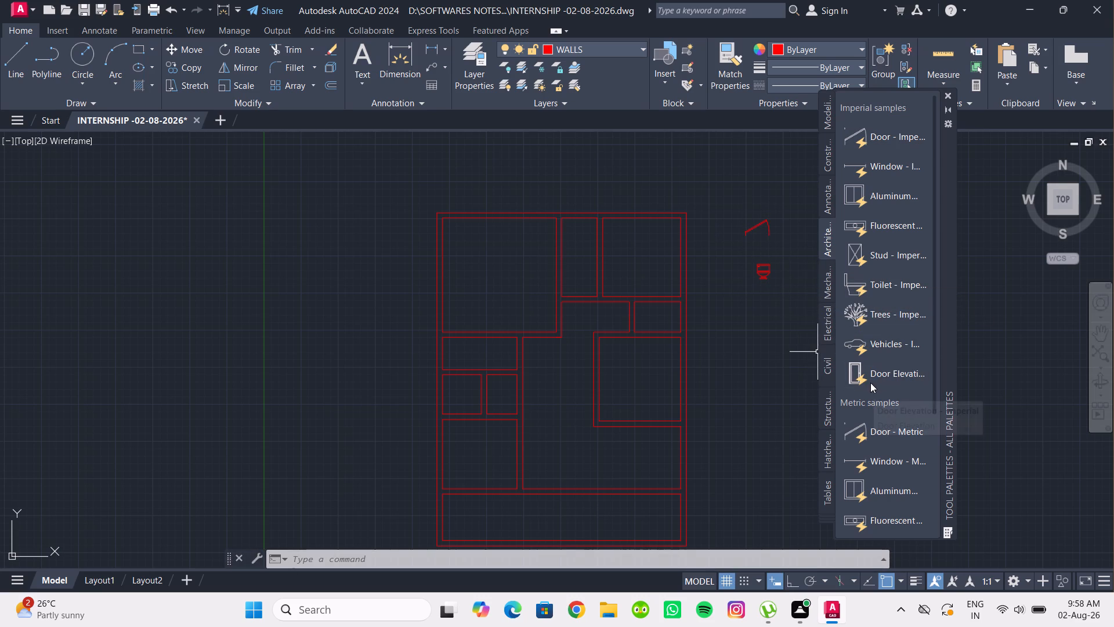
Look through the imperial and metric architectural samples for further blocks and close the tool palettes.
scroll(870, 383, "down", 4)
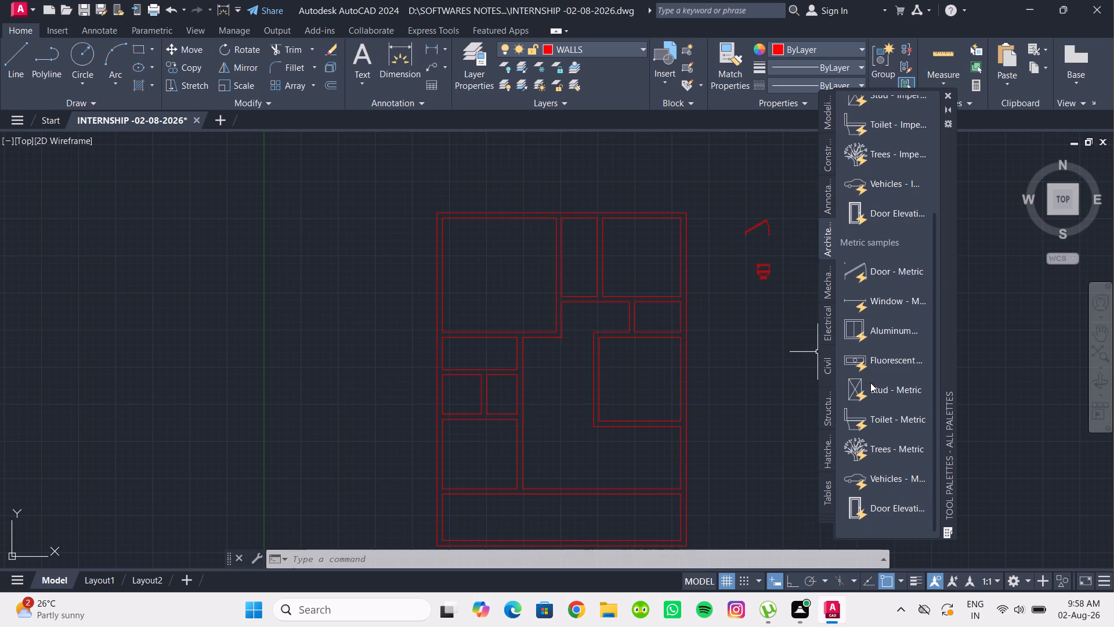
scroll(870, 383, "up", 4)
scroll(852, 283, "up", 1)
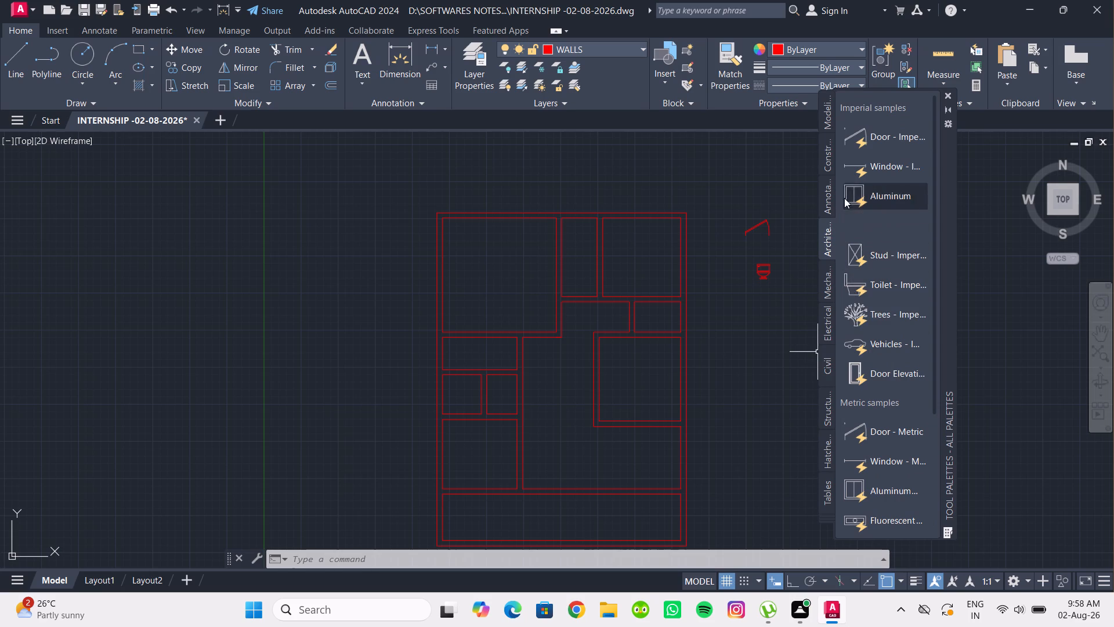
scroll(865, 291, "down", 5)
scroll(866, 294, "up", 3)
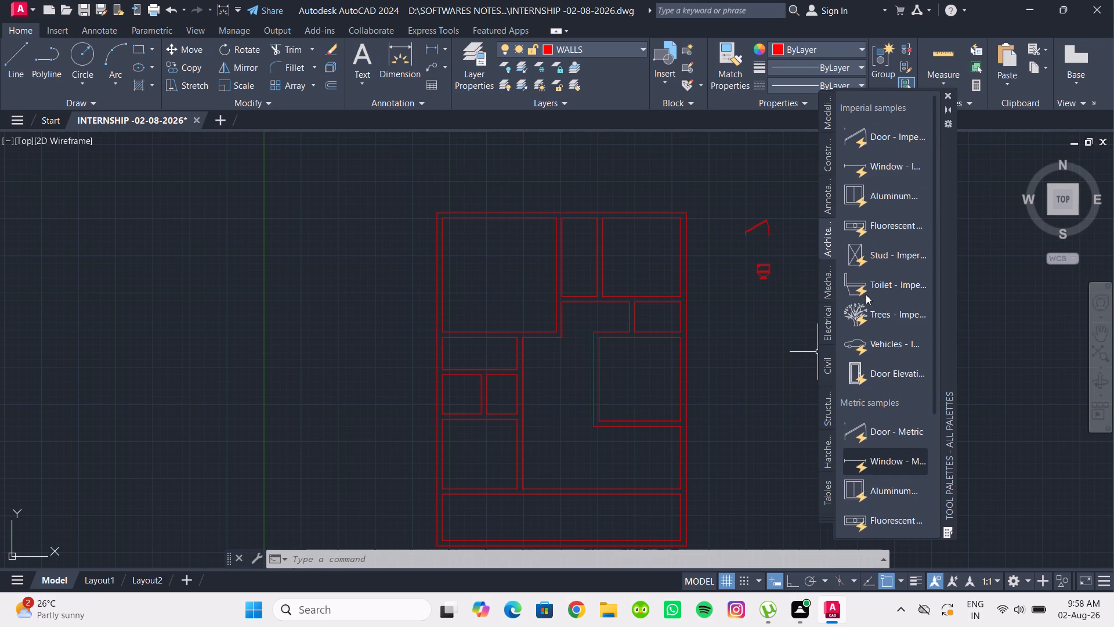
scroll(866, 294, "up", 1)
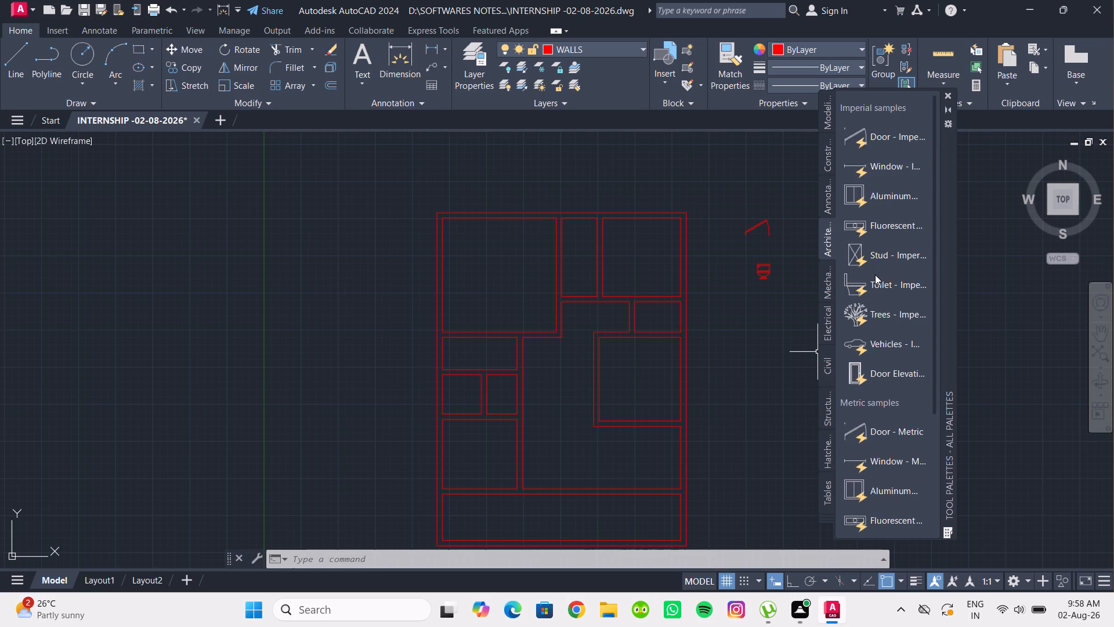
left_click(947, 95)
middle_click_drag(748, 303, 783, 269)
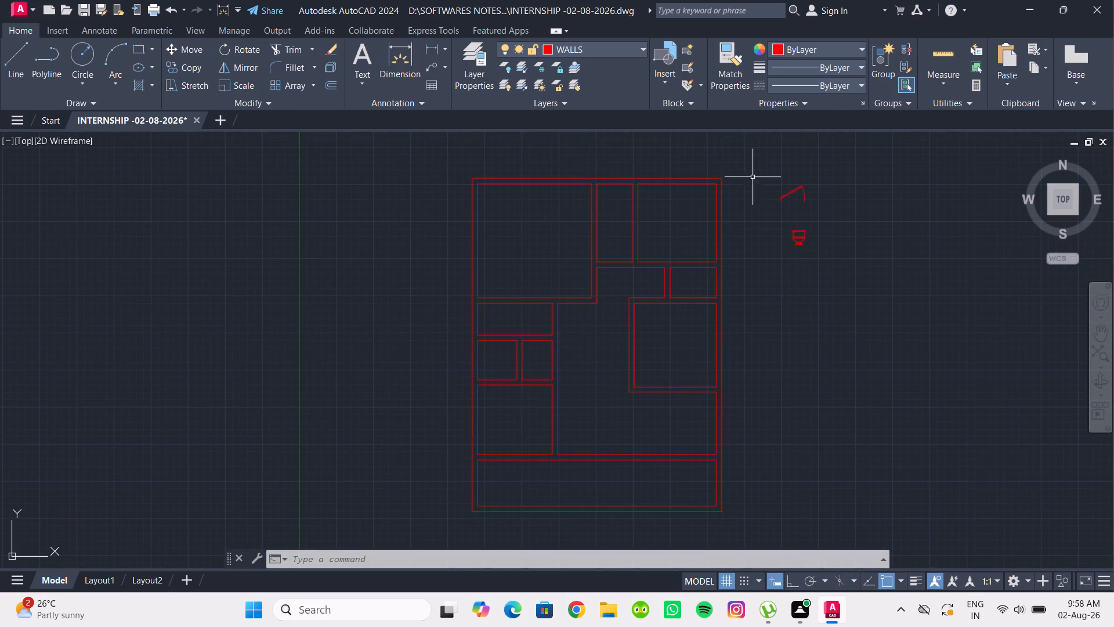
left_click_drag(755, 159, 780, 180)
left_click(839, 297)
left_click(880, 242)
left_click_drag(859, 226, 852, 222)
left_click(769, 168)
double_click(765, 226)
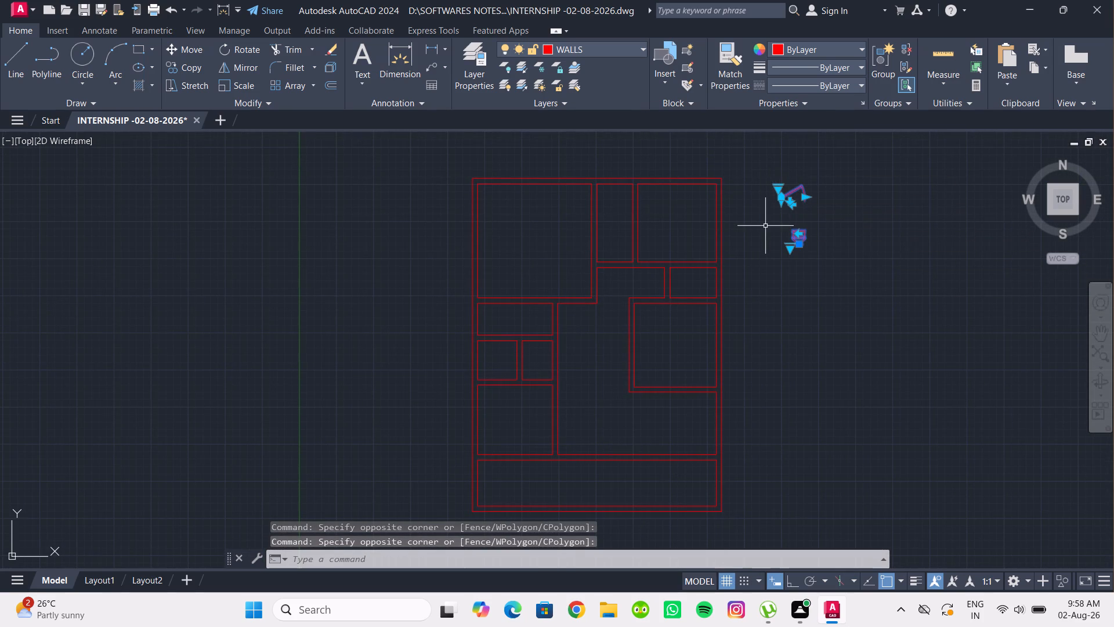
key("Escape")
Assign the inserted door block to the DOORS layer.
left_click(769, 186)
left_click(848, 217)
left_click_drag(820, 208, 808, 203)
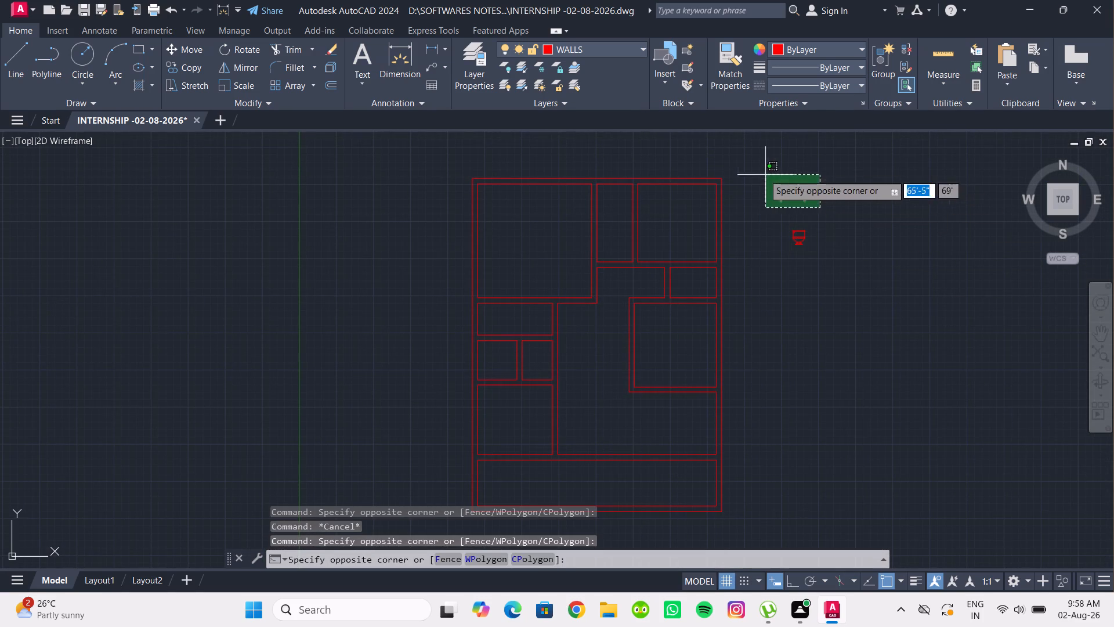
left_click(759, 172)
left_click(606, 50)
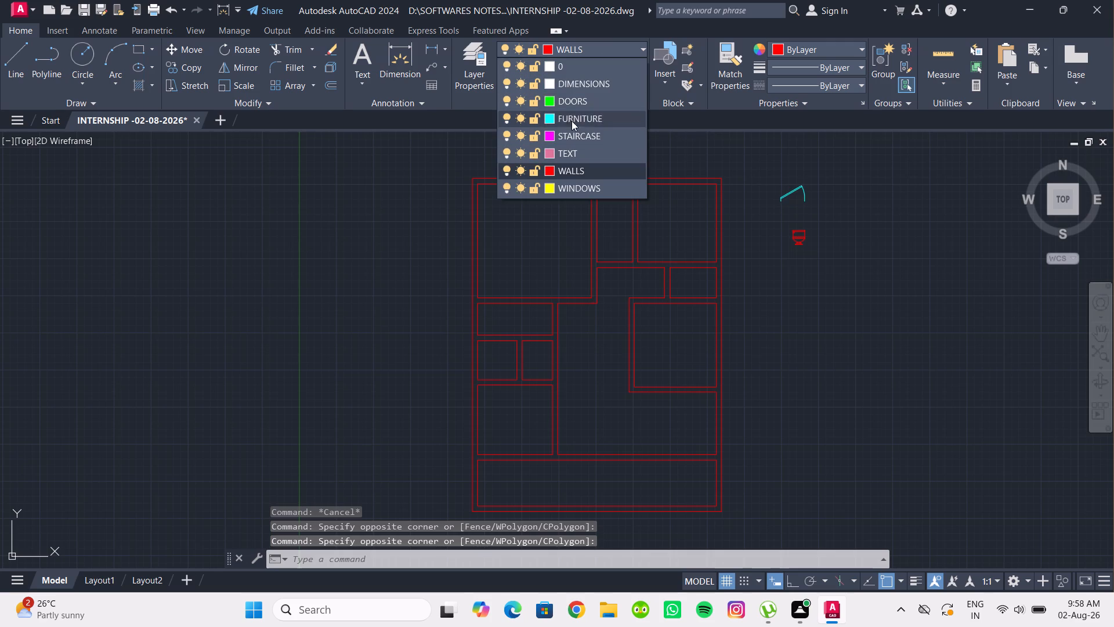
left_click(574, 103)
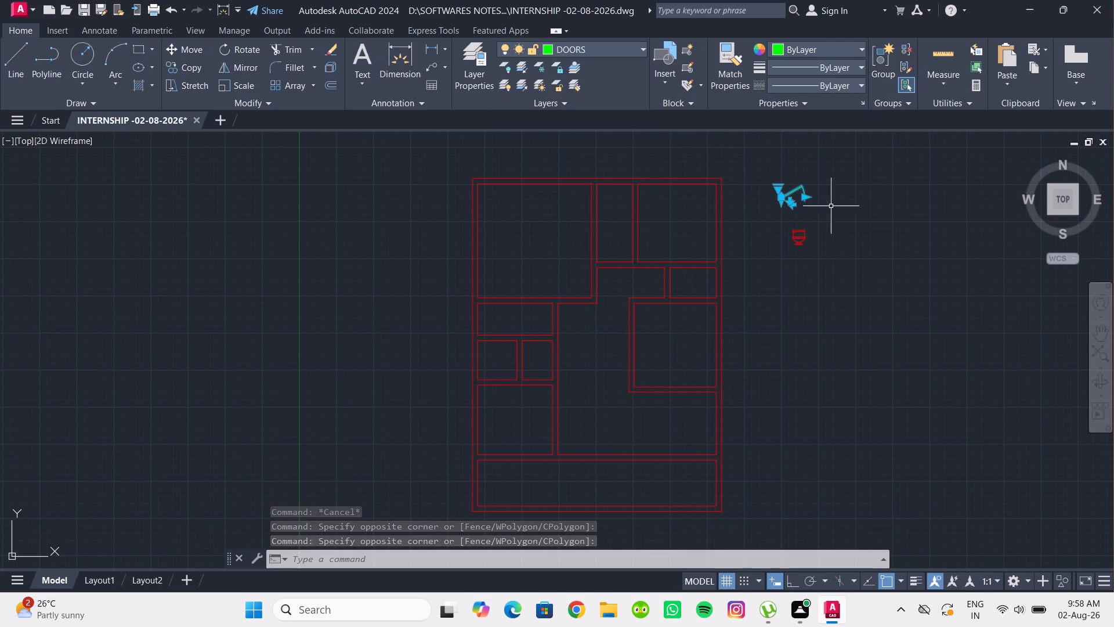
Set the door block's opening state to fully open, with the leaf perpendicular to the doorway.
scroll(845, 206, "up", 2)
left_click(845, 206)
middle_click_drag(845, 206, 870, 268)
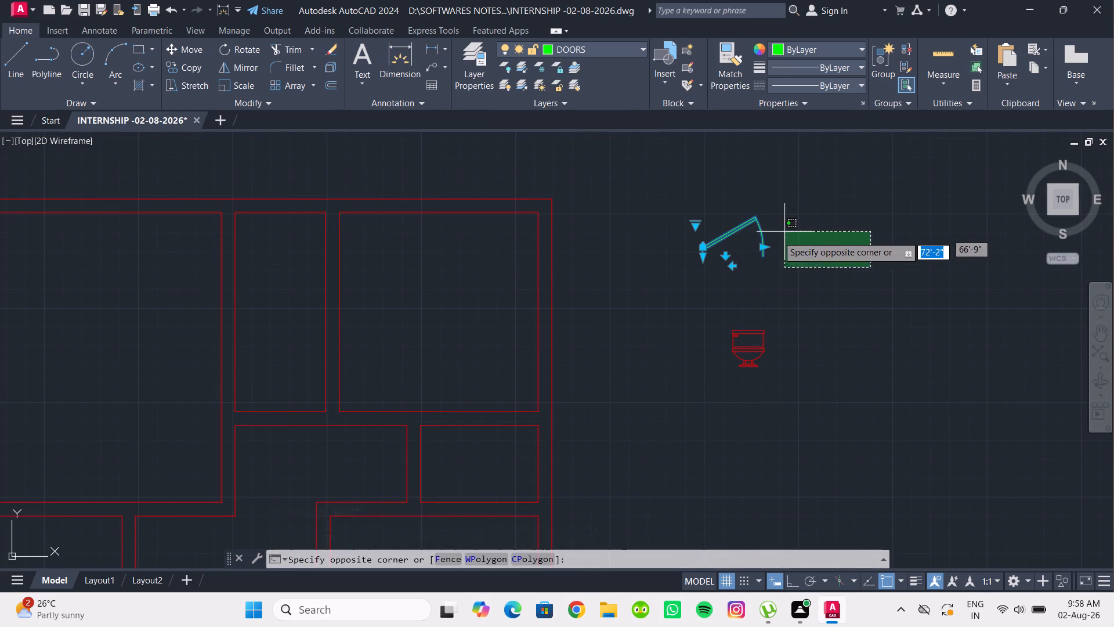
left_click(857, 301)
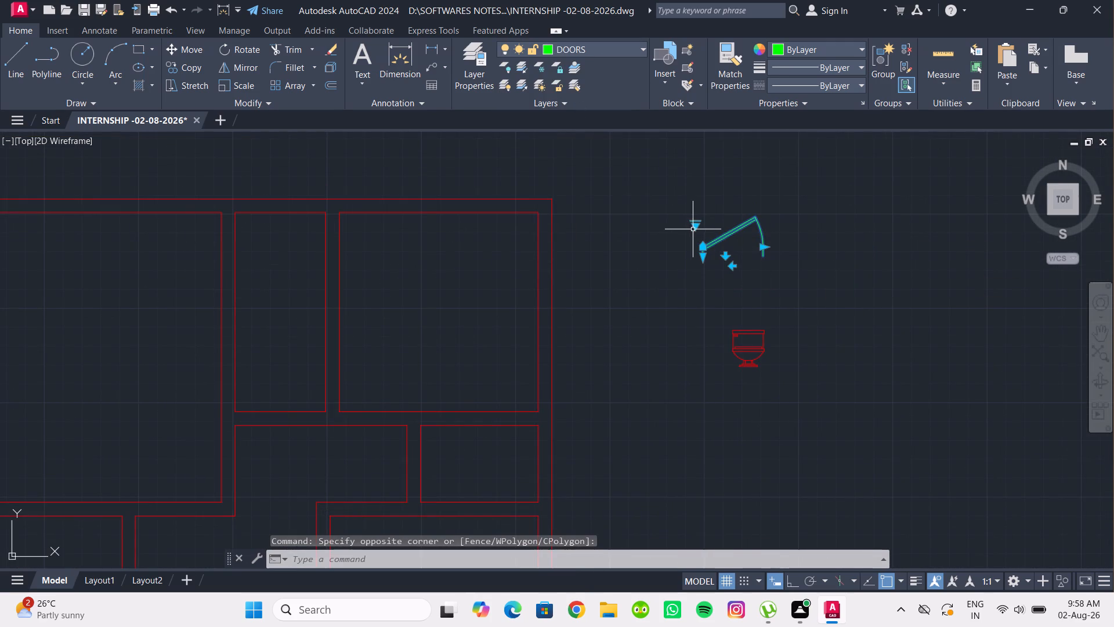
left_click(696, 228)
left_click(751, 280)
left_click(804, 287)
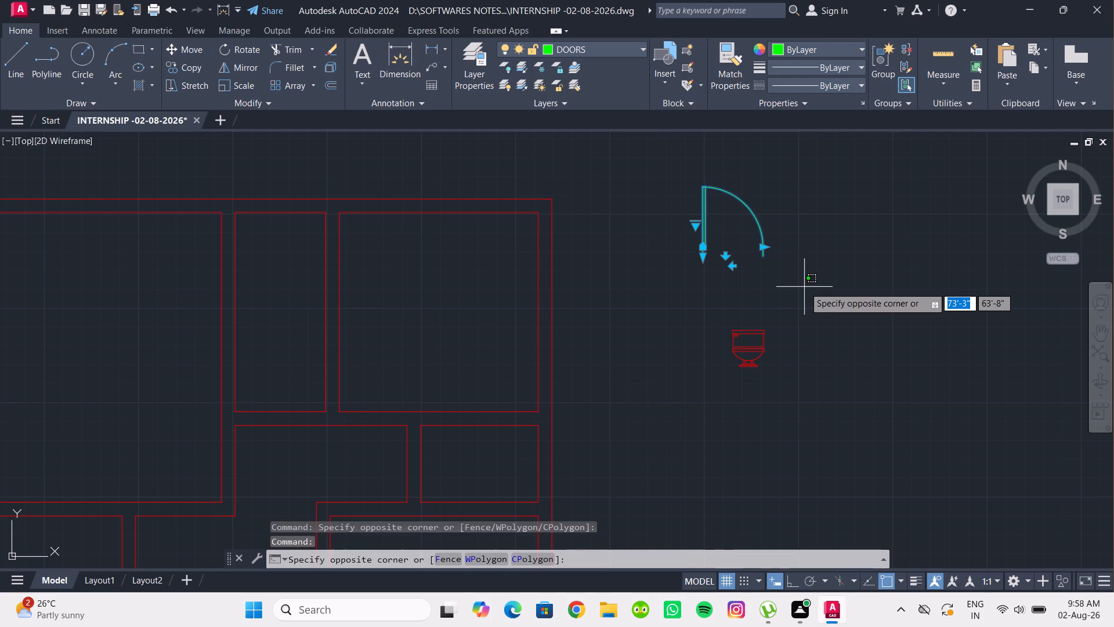
key("Escape")
key("Escape")
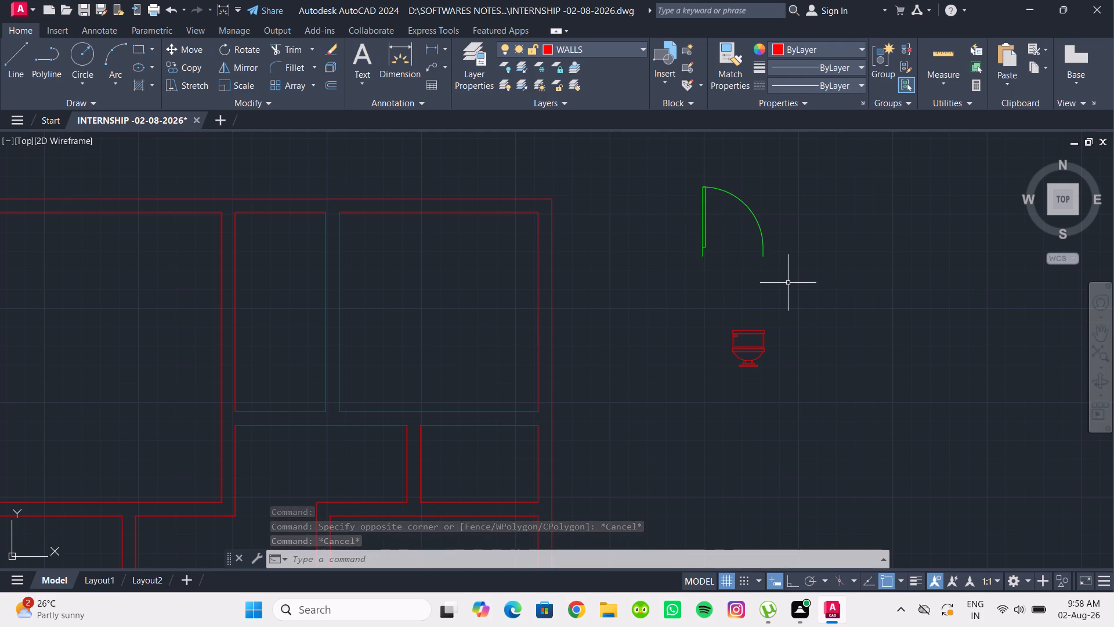
Scale the door block by reference from its hinge-side base point, making the overall opening width 3'.
middle_click_drag(782, 268, 780, 280)
left_click_drag(674, 174, 693, 188)
left_click(815, 291)
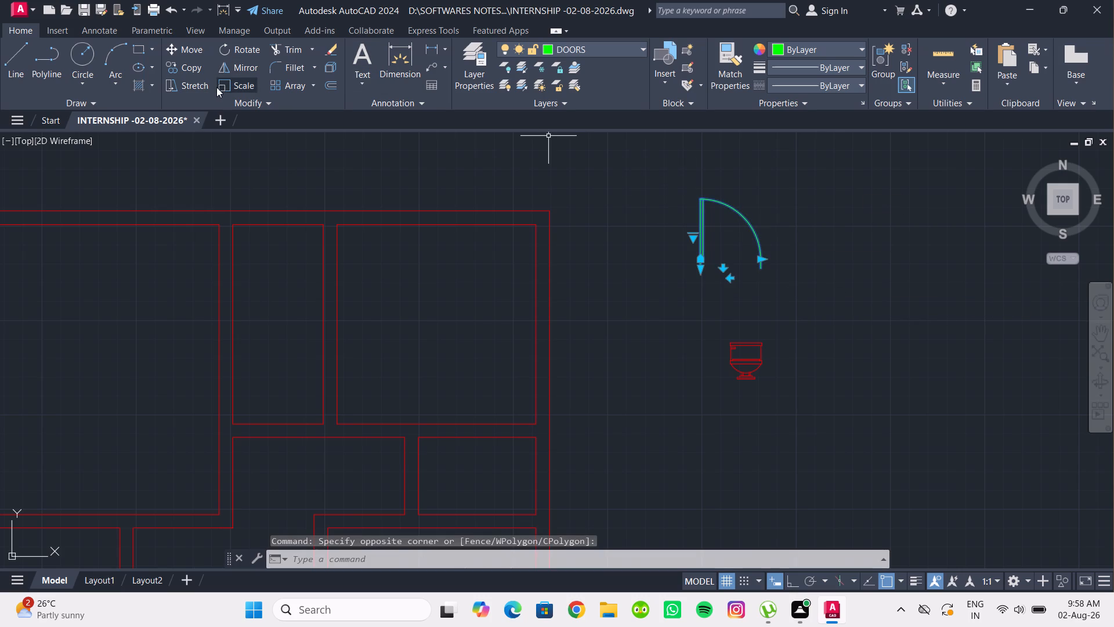
left_click(222, 85)
left_click(703, 272)
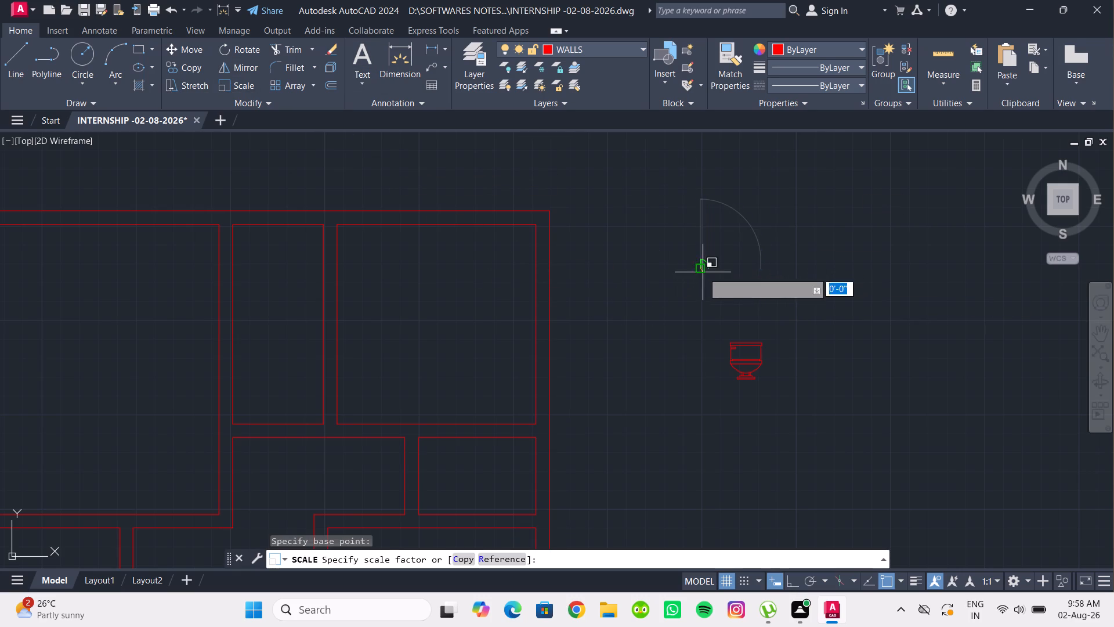
key("r")
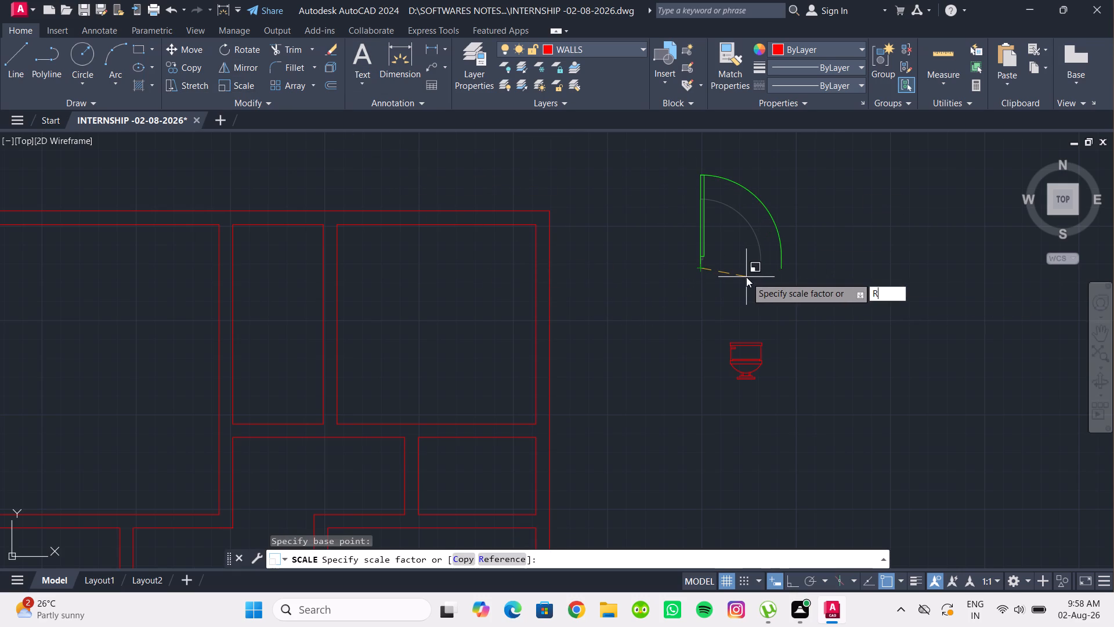
key("Return")
scroll(661, 252, "up", 2)
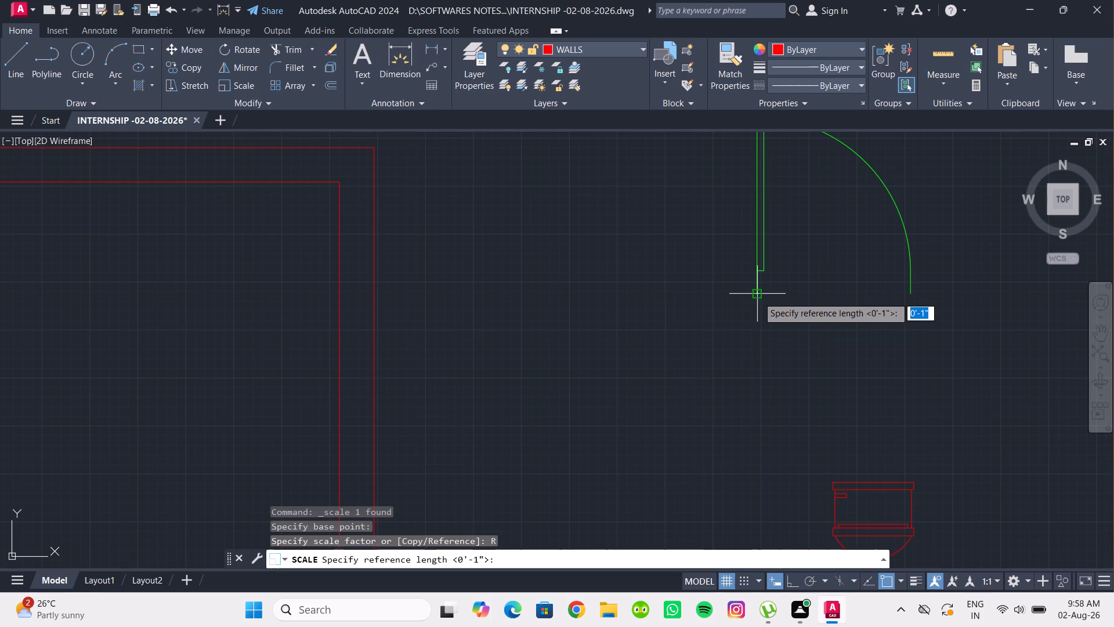
left_click(758, 296)
left_click(909, 293)
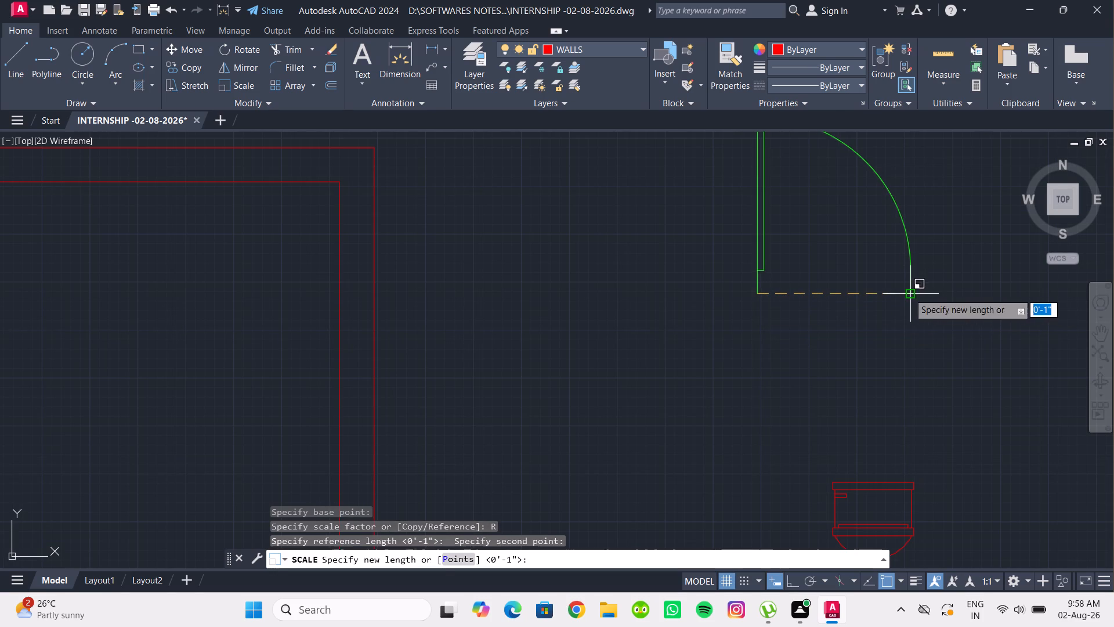
type("3'")
key("Return")
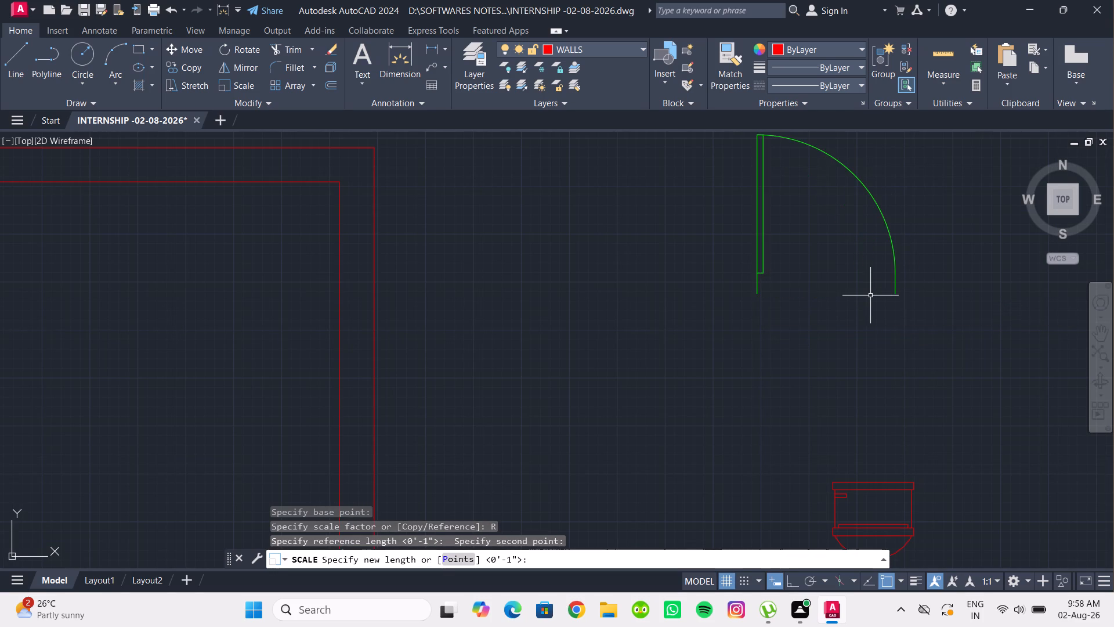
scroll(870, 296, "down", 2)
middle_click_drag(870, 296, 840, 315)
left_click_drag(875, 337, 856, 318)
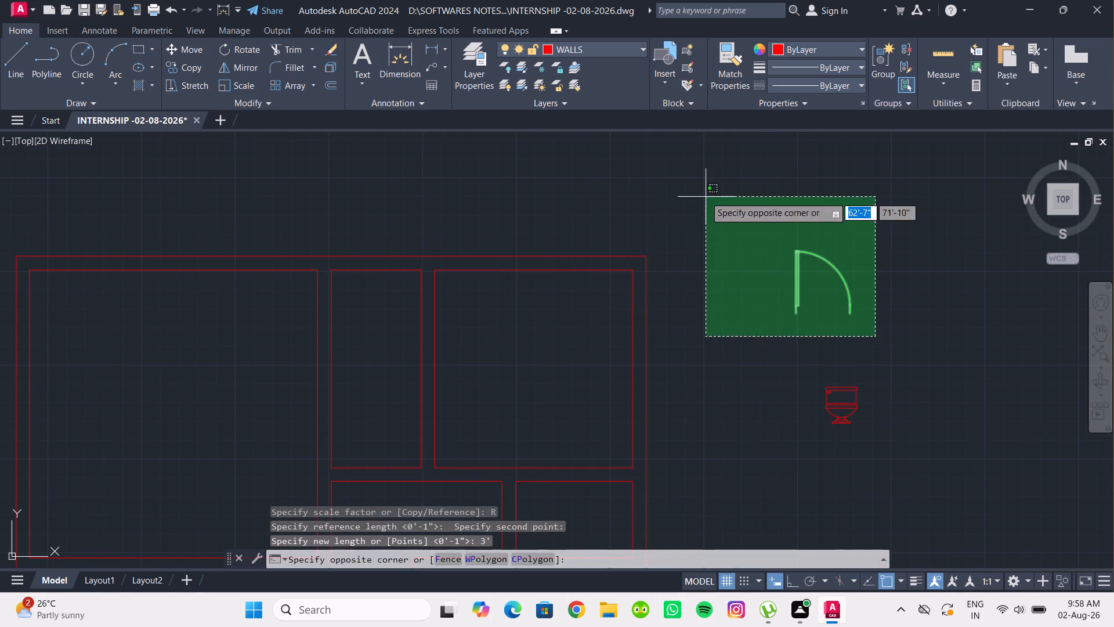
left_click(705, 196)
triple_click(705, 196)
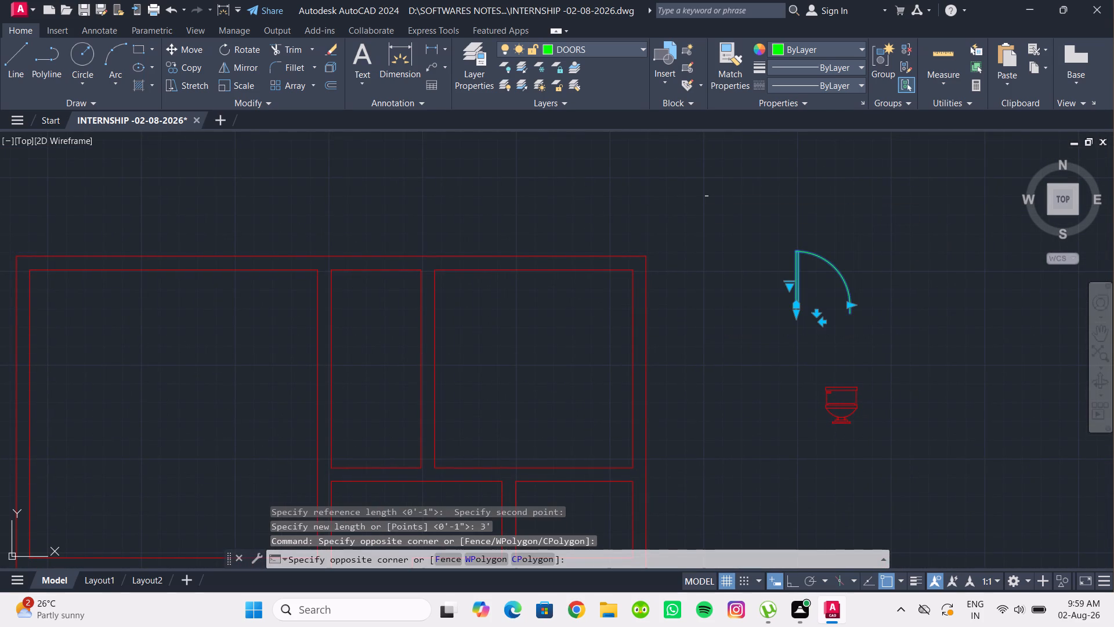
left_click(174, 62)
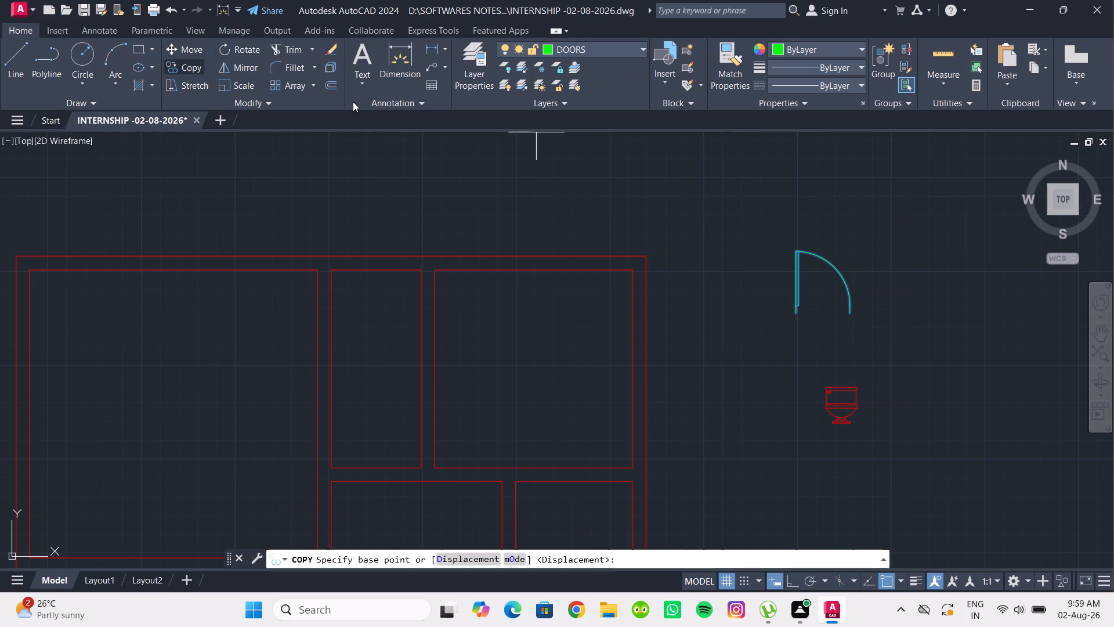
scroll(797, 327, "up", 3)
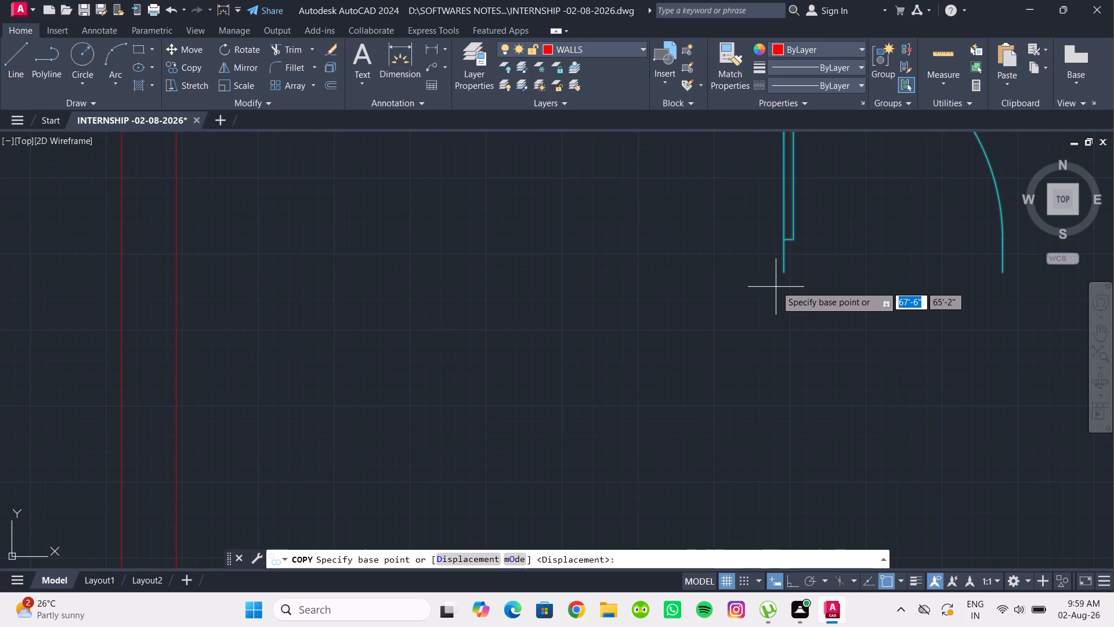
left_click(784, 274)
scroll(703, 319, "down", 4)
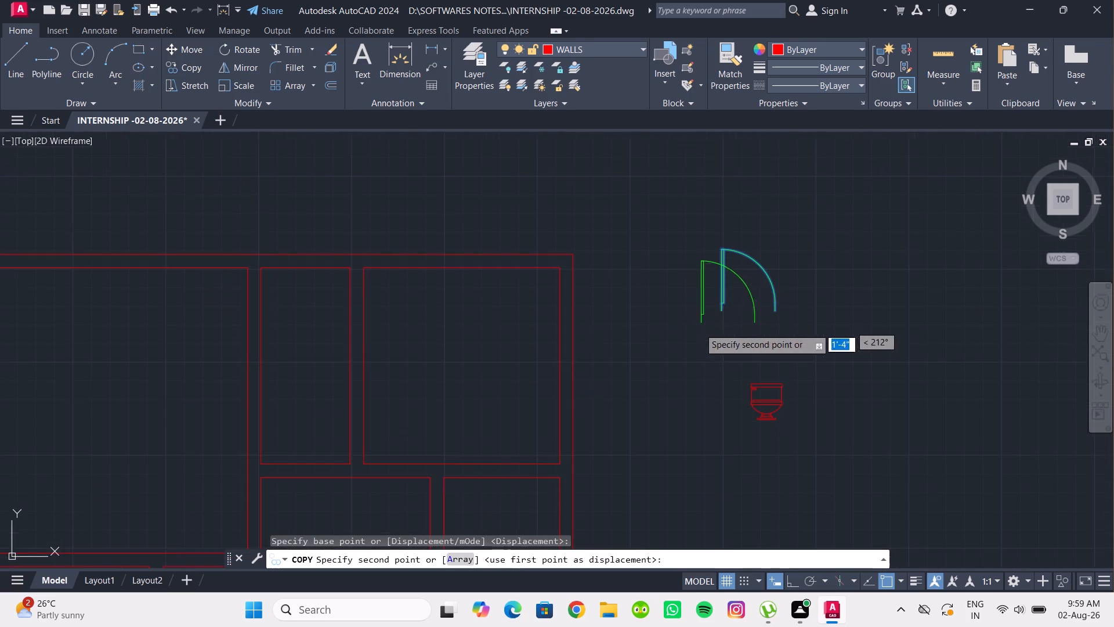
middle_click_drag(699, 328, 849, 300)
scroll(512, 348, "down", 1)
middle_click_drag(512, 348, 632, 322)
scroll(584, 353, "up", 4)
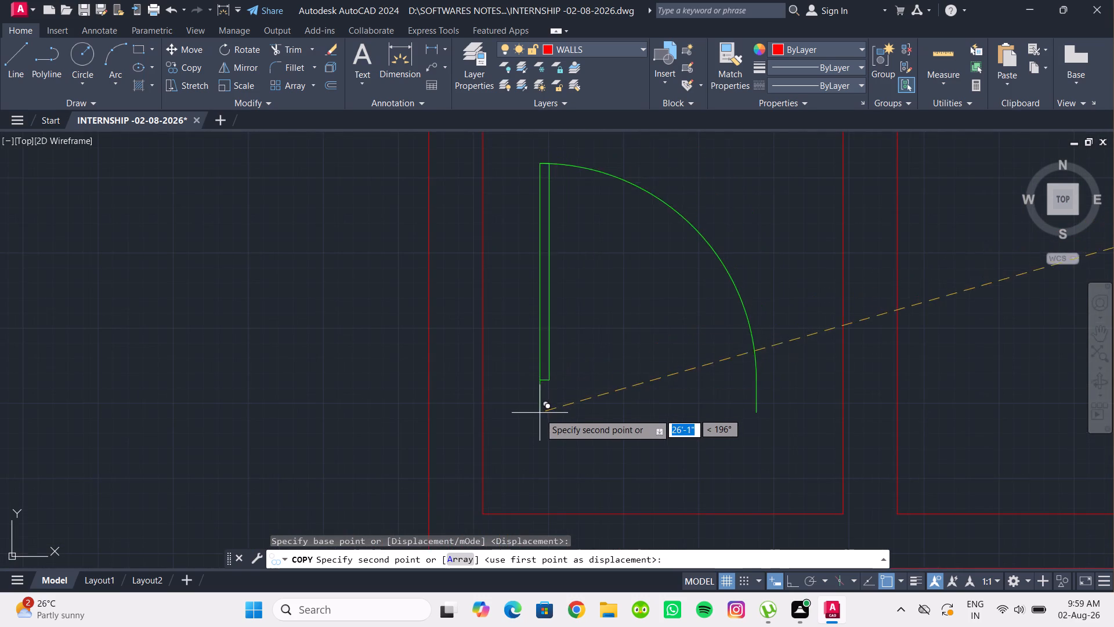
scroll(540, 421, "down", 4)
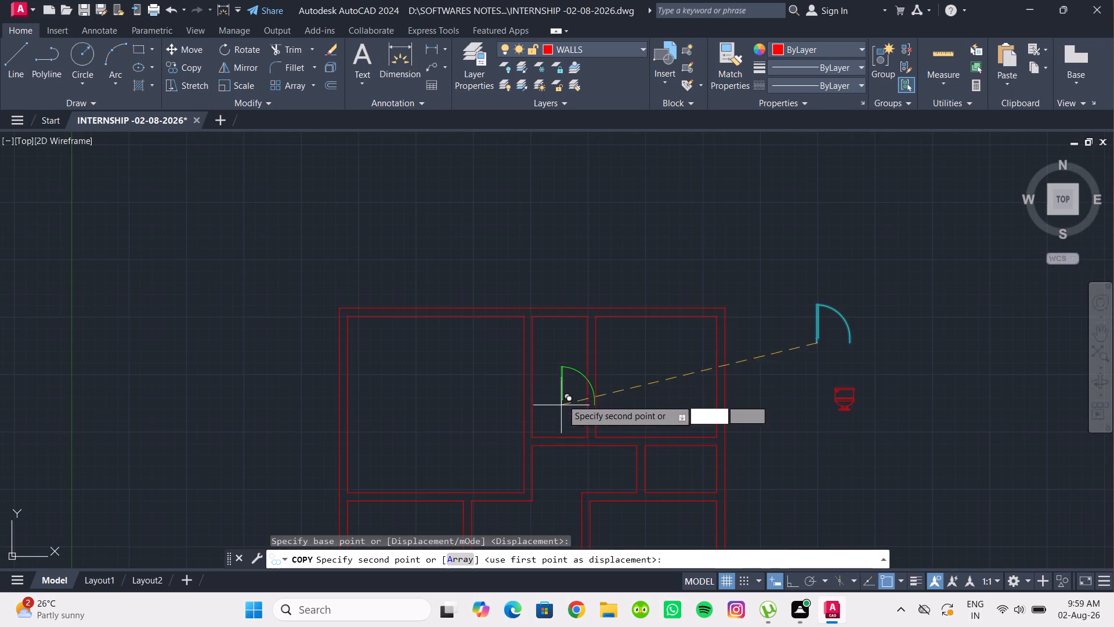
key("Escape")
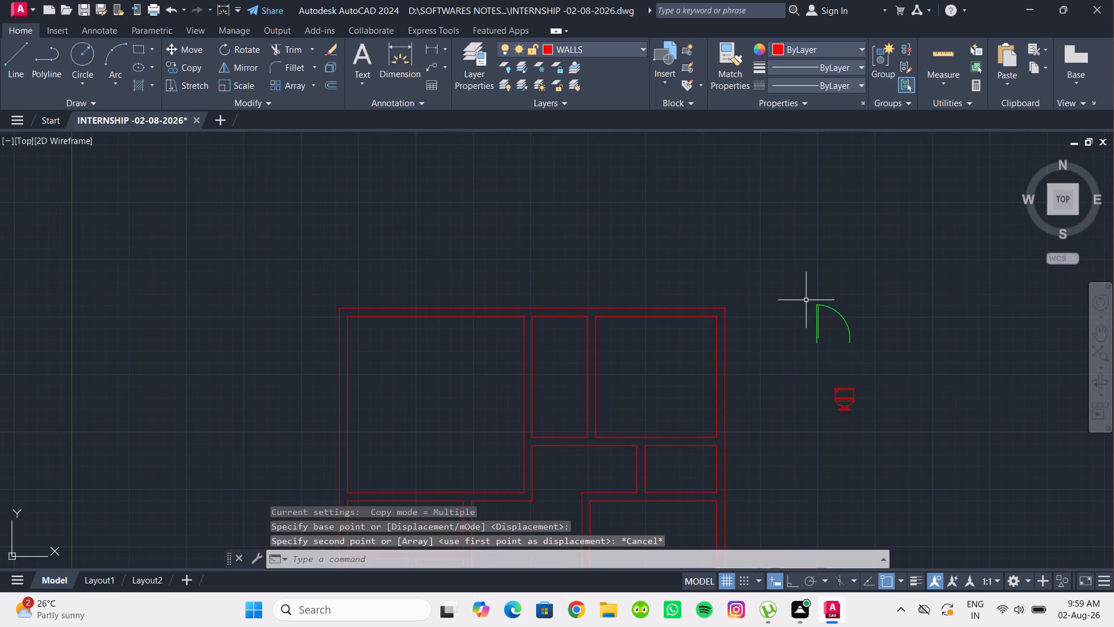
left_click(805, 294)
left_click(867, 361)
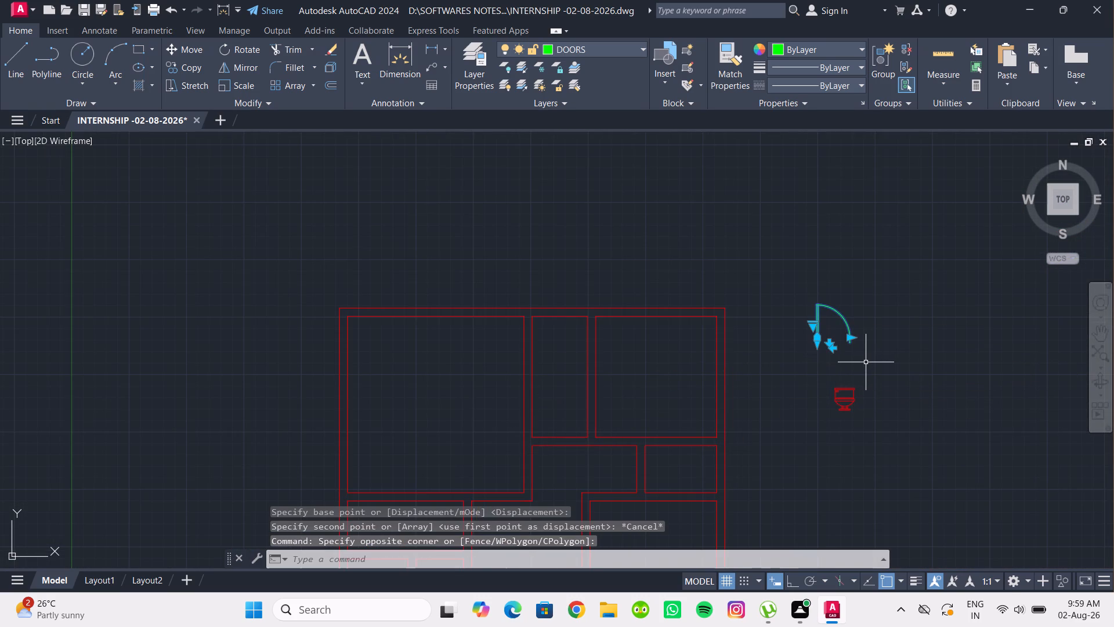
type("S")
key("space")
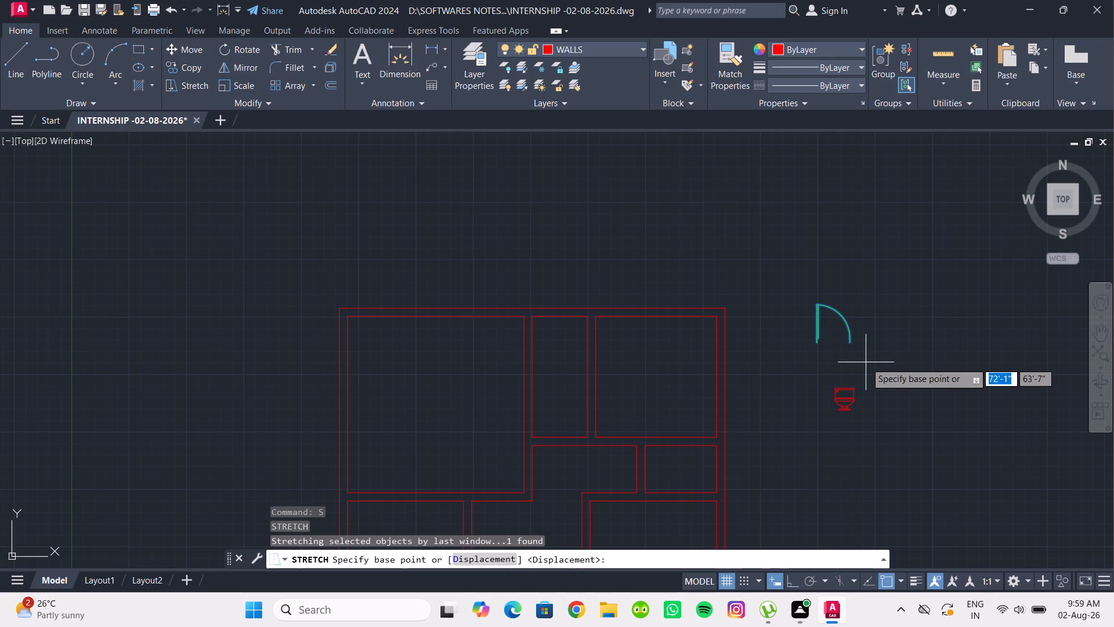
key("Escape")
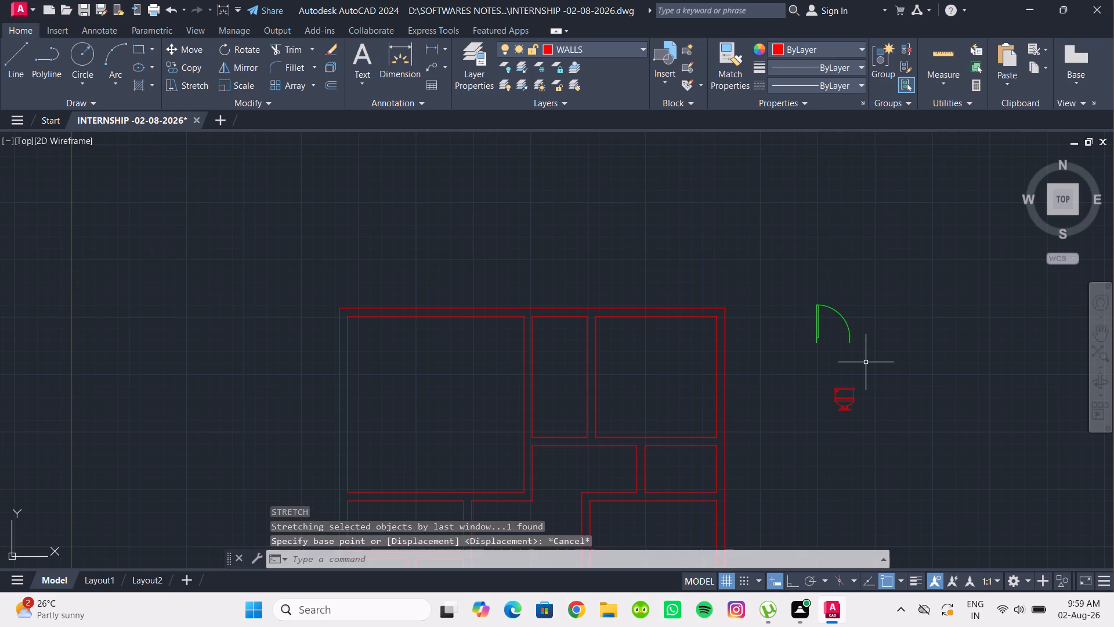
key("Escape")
Scale the door block by reference from its hinge-side base point, making the overall opening width 2'6".
left_click(807, 286)
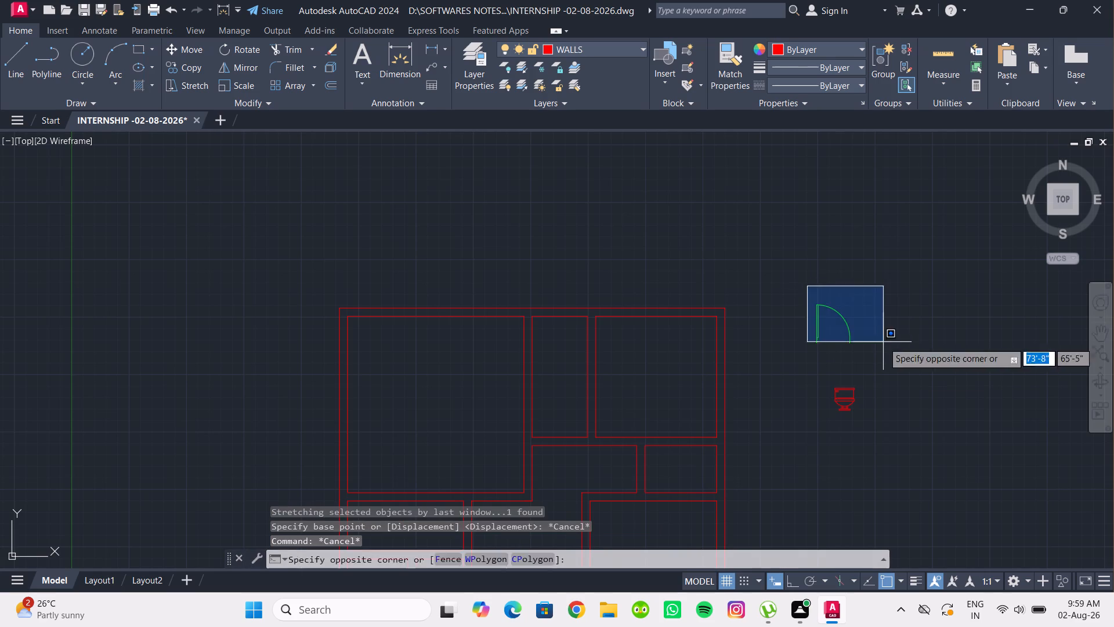
left_click(883, 342)
left_click_drag(763, 278, 771, 281)
left_click(881, 354)
type("SC")
key("Return")
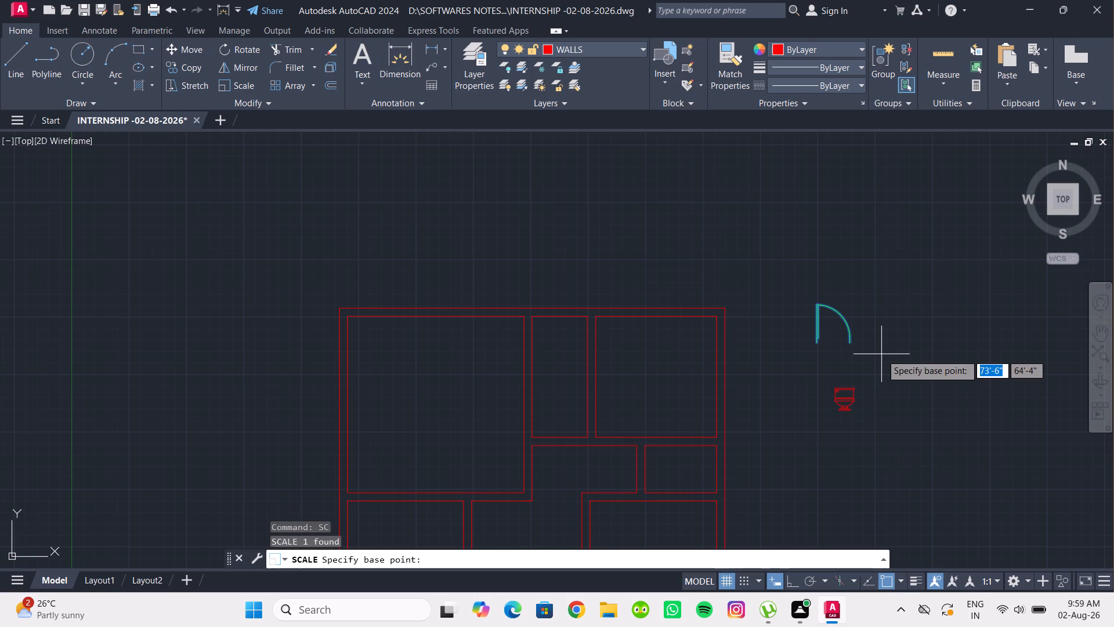
scroll(877, 369, "up", 2)
scroll(750, 319, "up", 1)
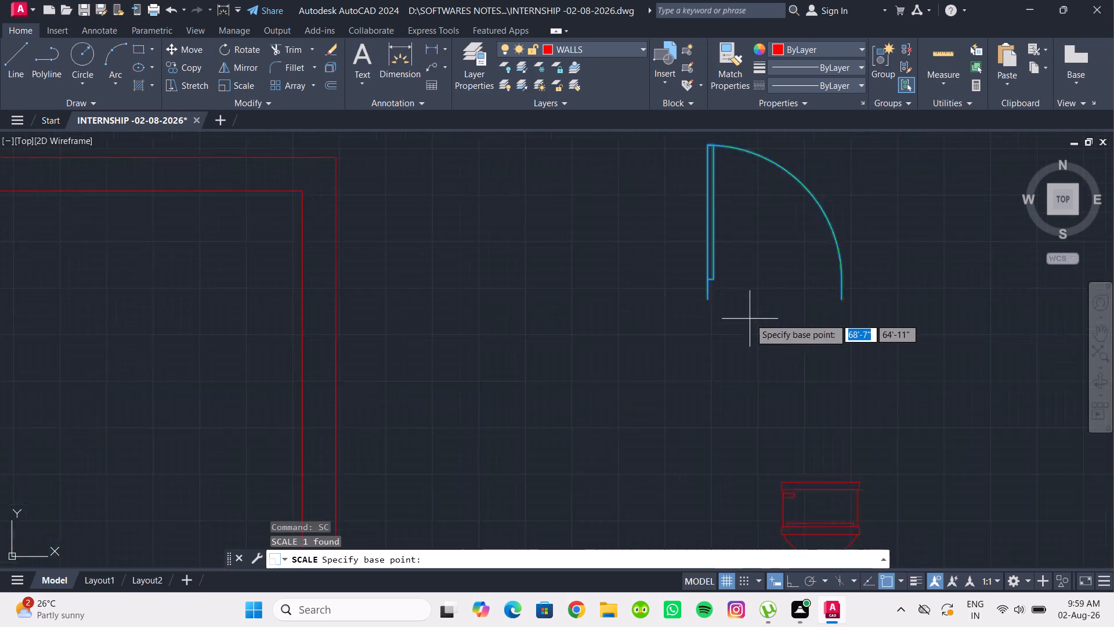
scroll(749, 317, "up", 2)
left_click(641, 279)
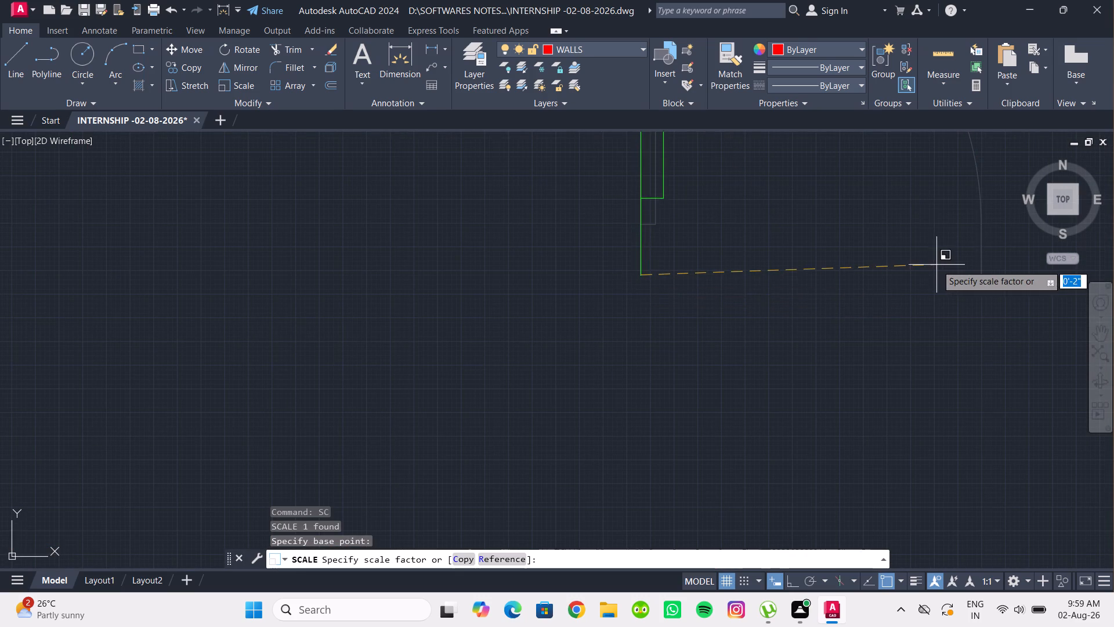
scroll(936, 265, "down", 1)
middle_click_drag(936, 265, 732, 315)
key("r")
key("Return")
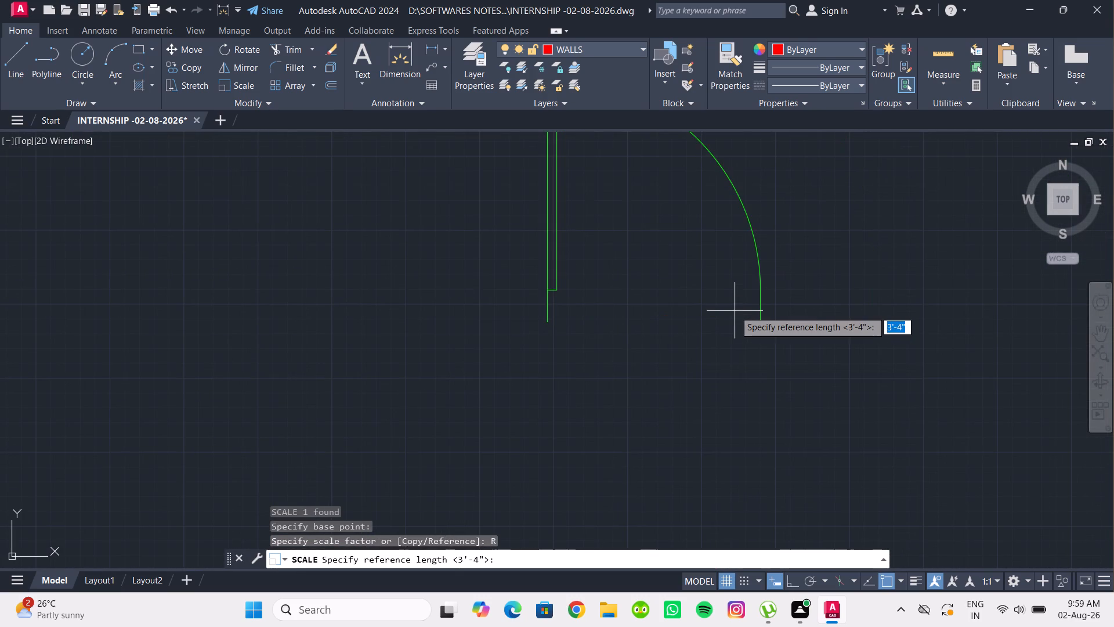
left_click(551, 323)
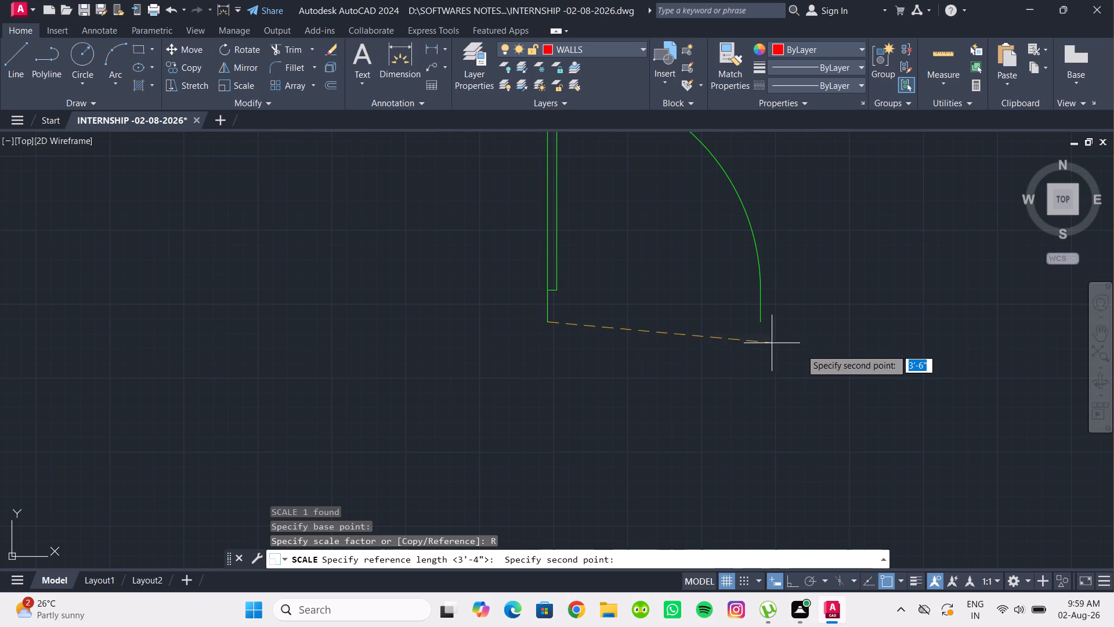
left_click(759, 325)
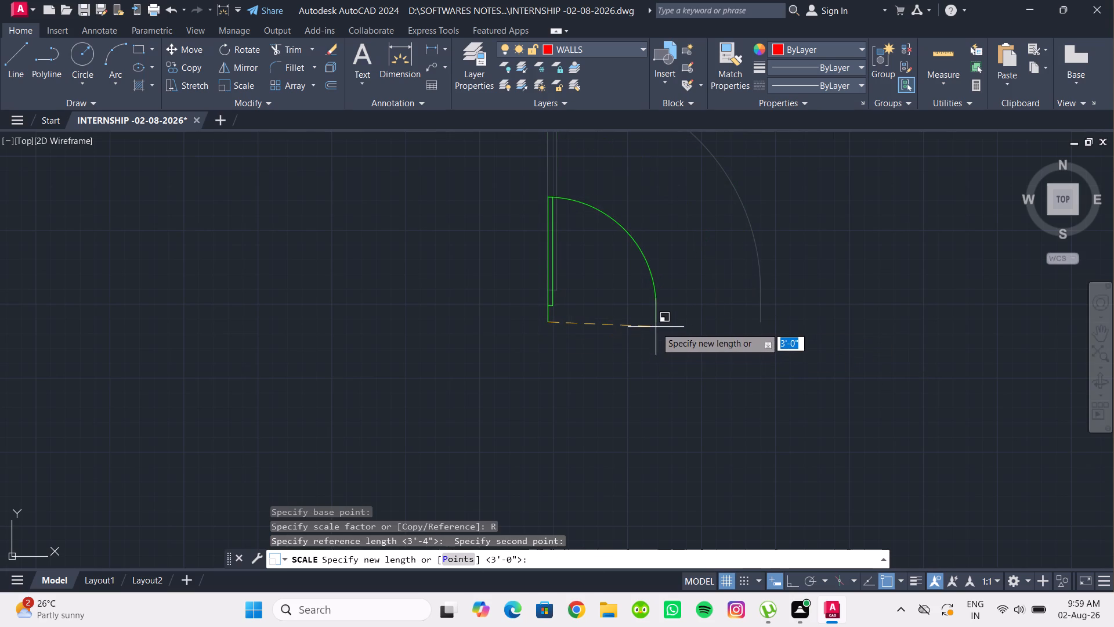
type("2'6\"")
key("Return")
Copy the door from its hinge-side endpoint into the narrow upper-middle room, the upper-right room, and the two rooms stacked below it.
scroll(659, 322, "down", 4)
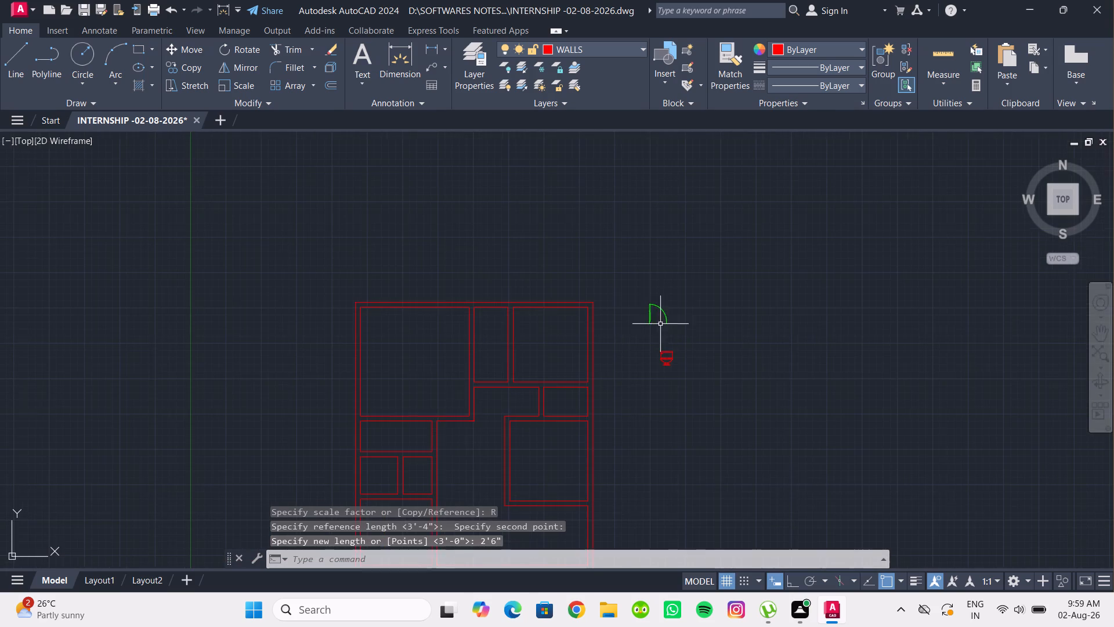
scroll(660, 324, "down", 1)
left_click_drag(641, 287, 649, 292)
left_click(712, 343)
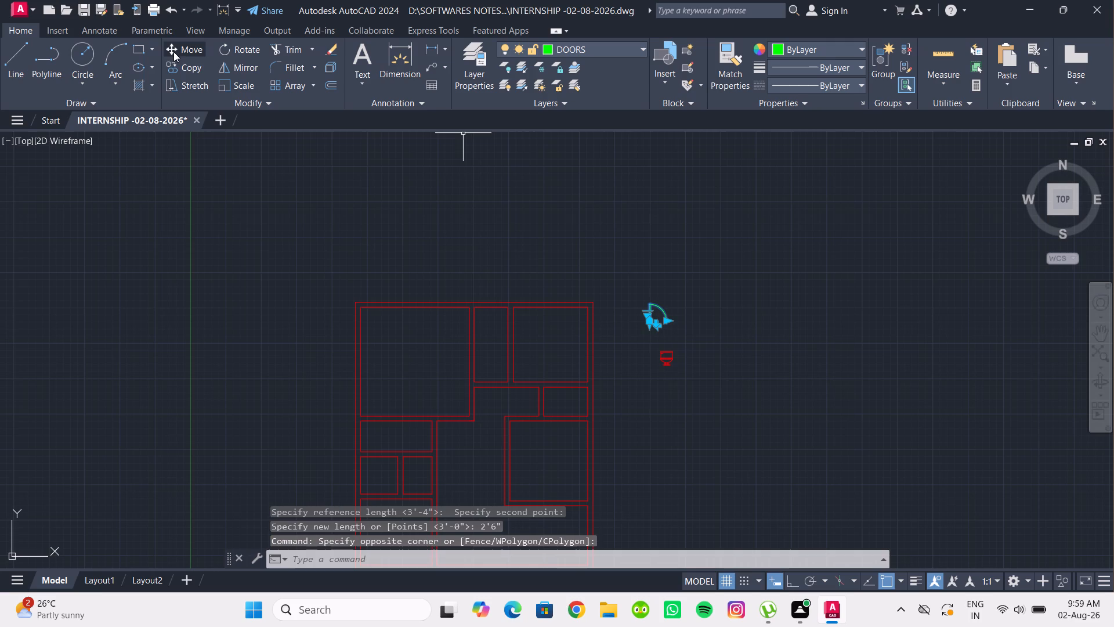
left_click(179, 64)
scroll(648, 333, "up", 3)
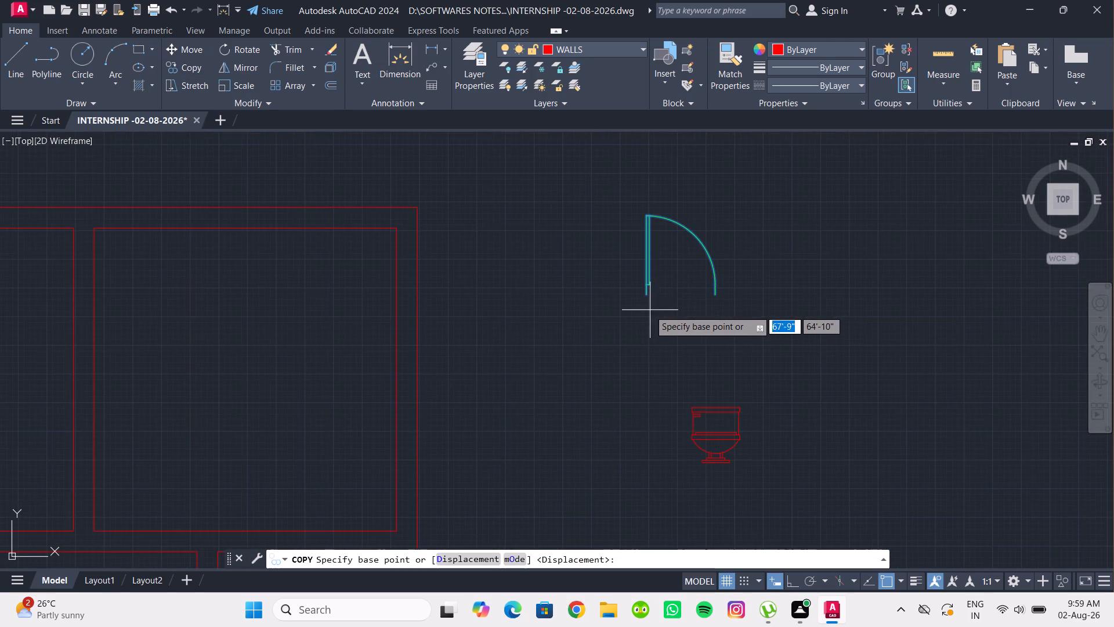
scroll(649, 310, "up", 3)
left_click(638, 255)
scroll(567, 334, "down", 4)
middle_click_drag(559, 347, 581, 348)
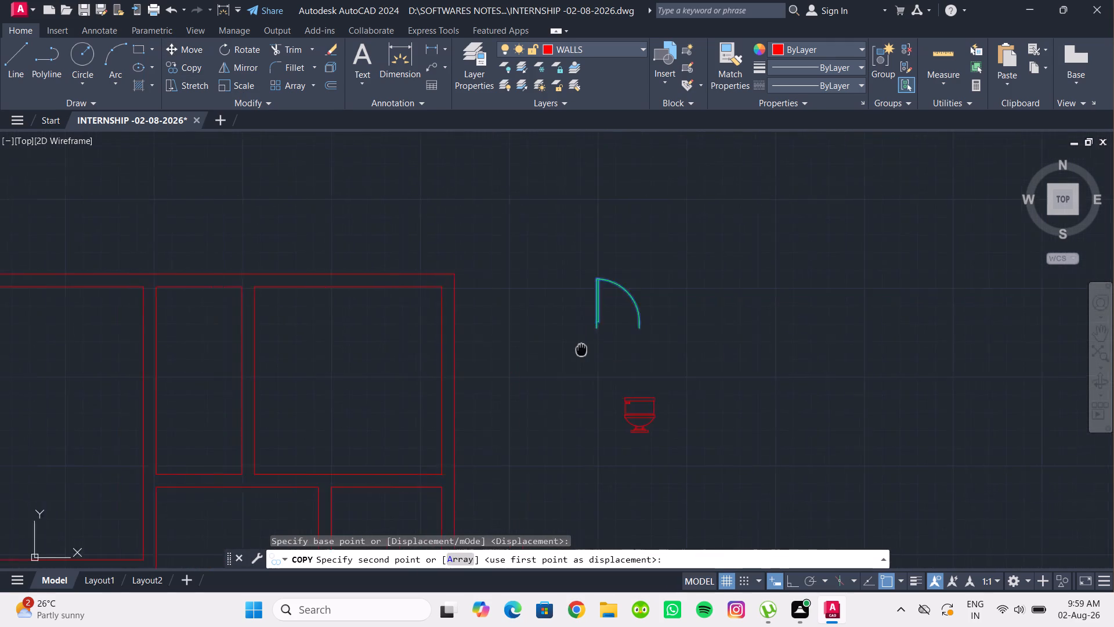
middle_click_drag(581, 348, 708, 331)
middle_click_drag(531, 354, 641, 340)
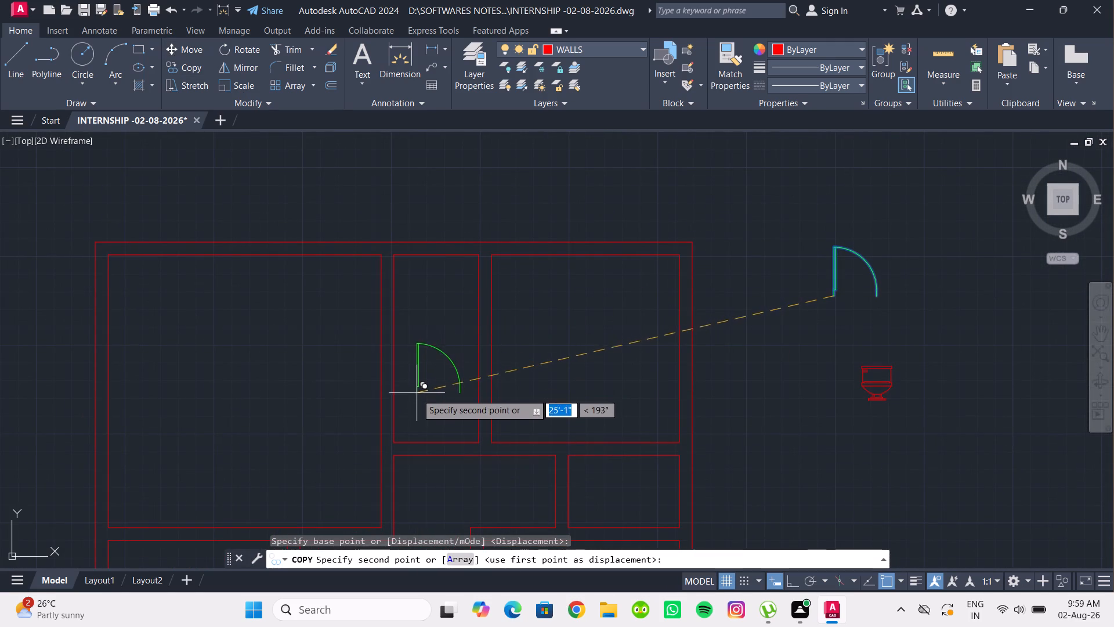
left_click(410, 411)
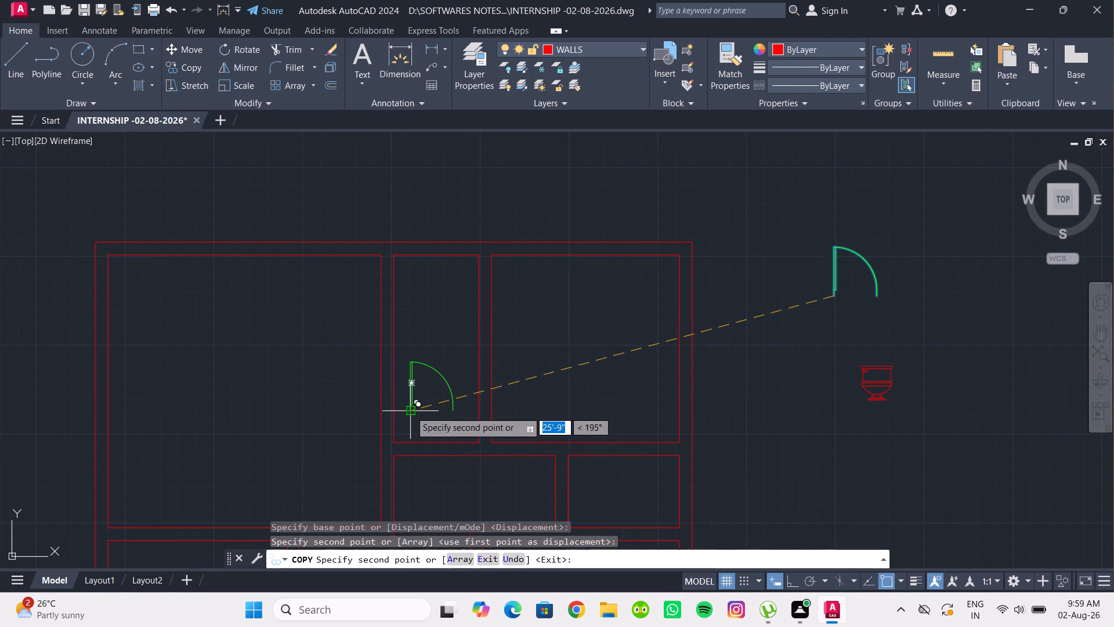
left_click(515, 426)
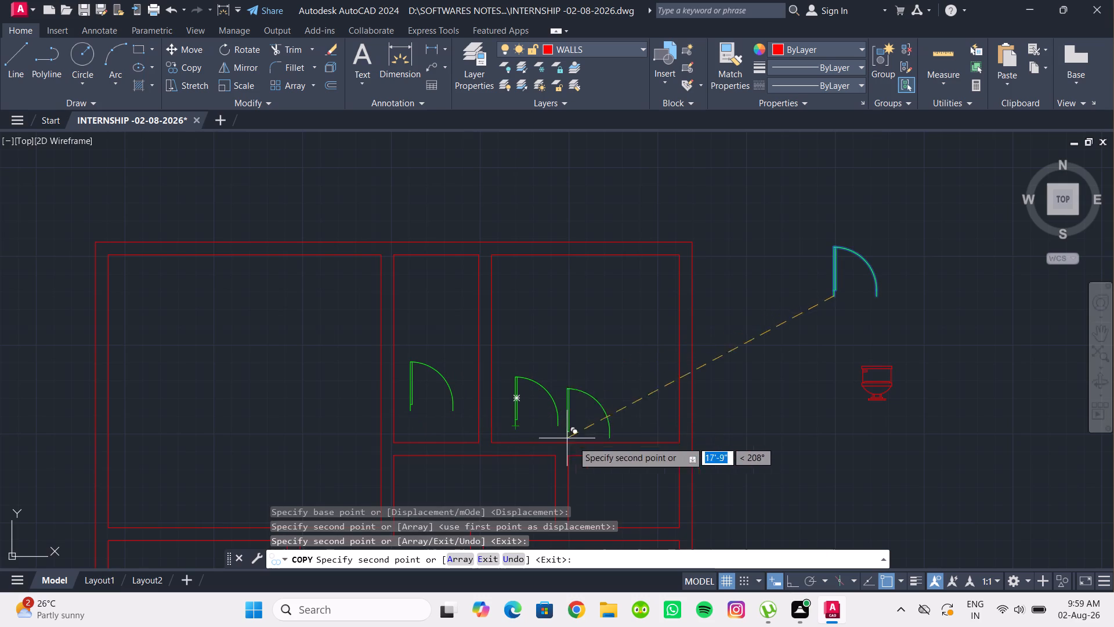
middle_click_drag(601, 495, 597, 419)
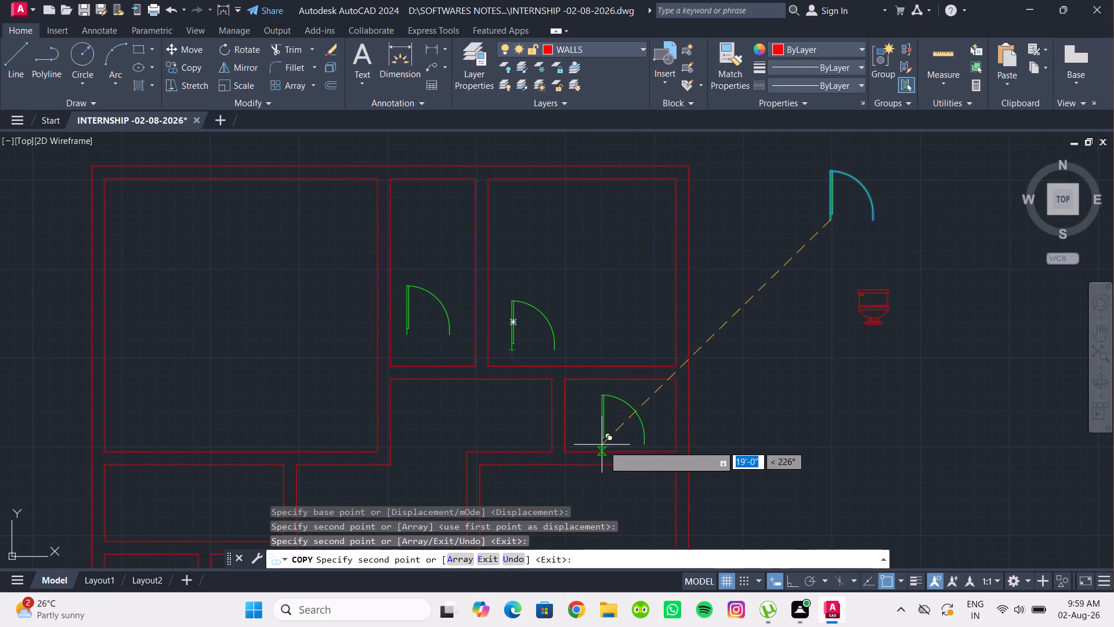
left_click(594, 437)
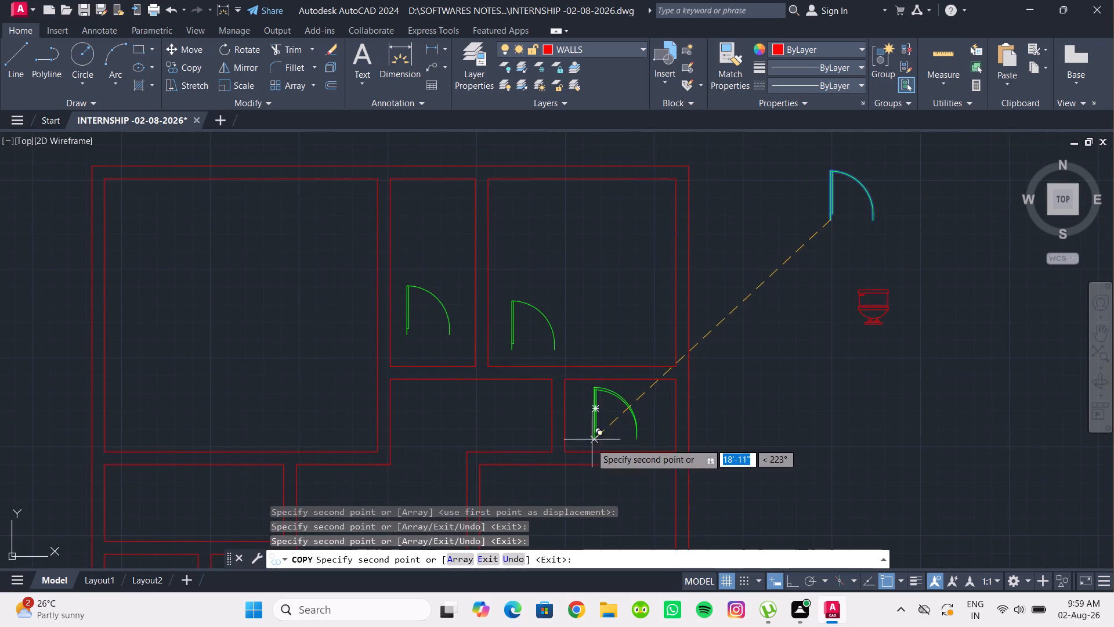
middle_click_drag(589, 452, 611, 366)
left_click(527, 436)
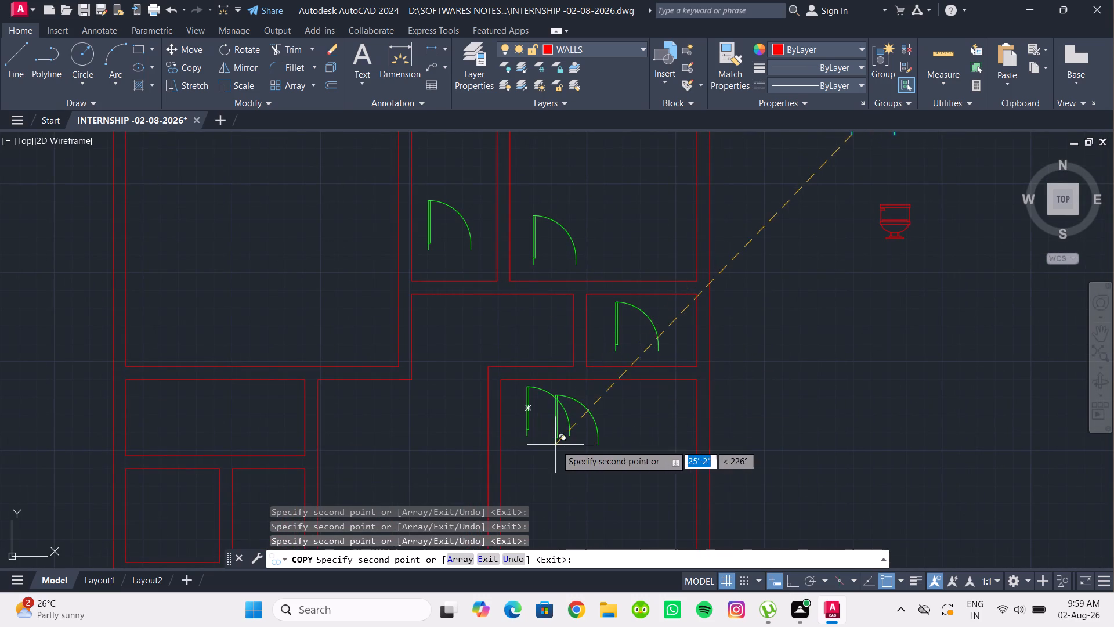
Place further door copies in the large upper-left room, the room below it, and the two small adjoining rooms beneath.
middle_click_drag(557, 444, 633, 408)
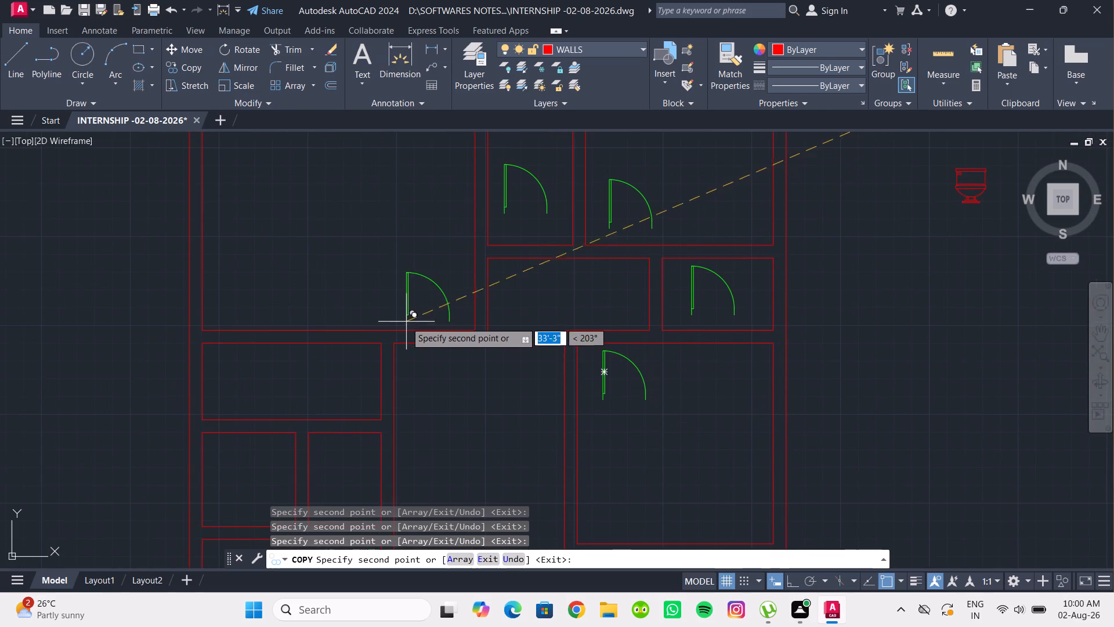
left_click(421, 306)
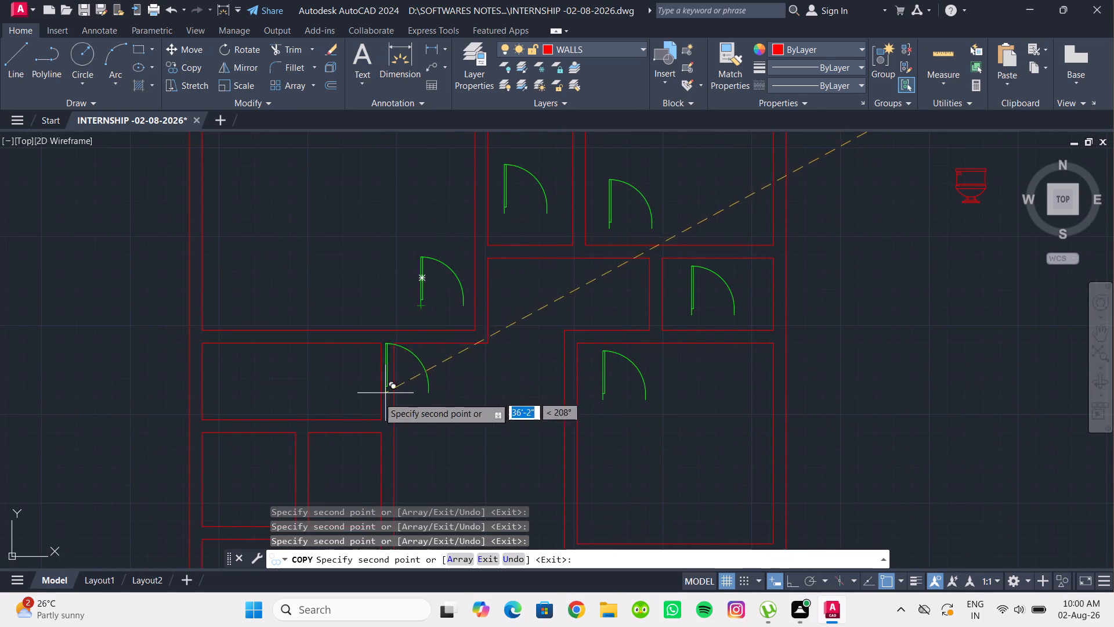
left_click(330, 405)
middle_click_drag(408, 409, 436, 397)
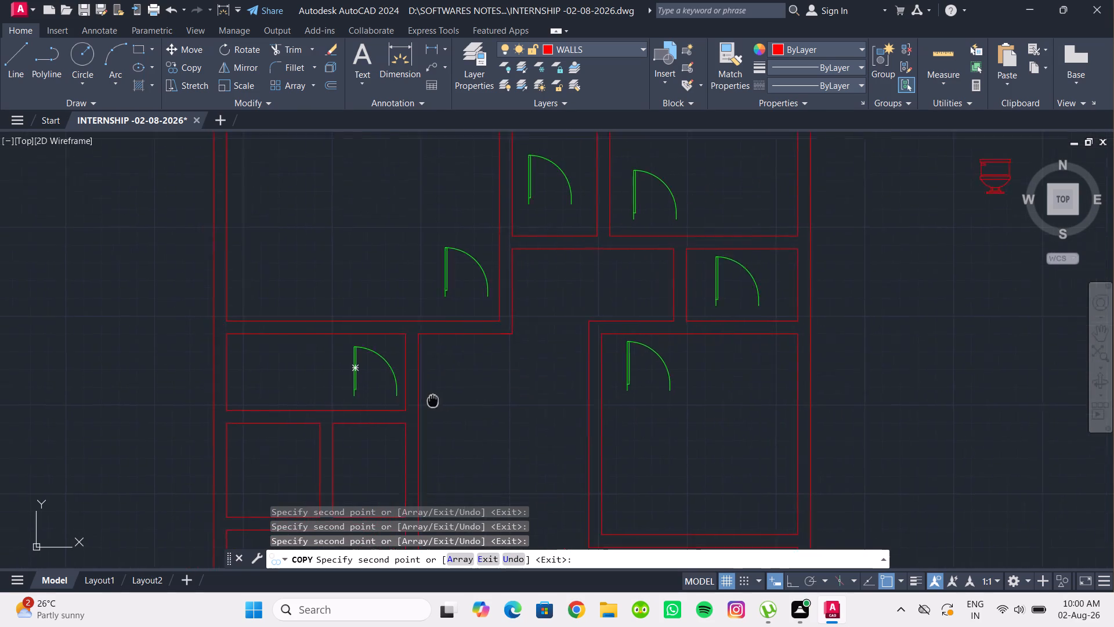
middle_click_drag(436, 397, 519, 317)
left_click(353, 421)
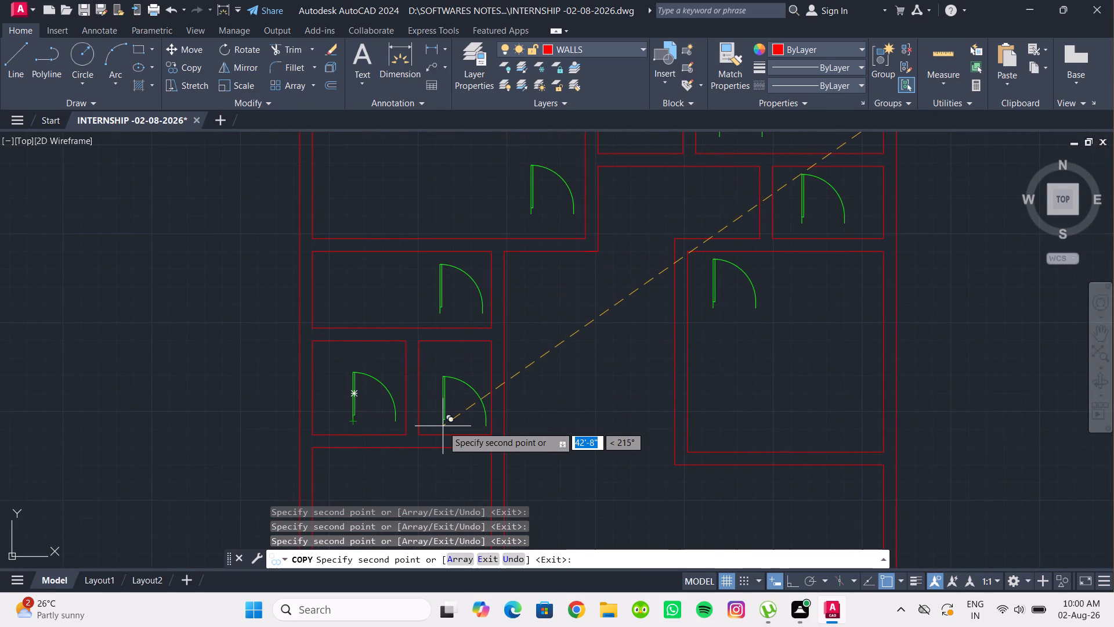
left_click(443, 426)
Place two door copies side by side in the lower-right part of the central hall and finish copying.
middle_click_drag(506, 441, 530, 250)
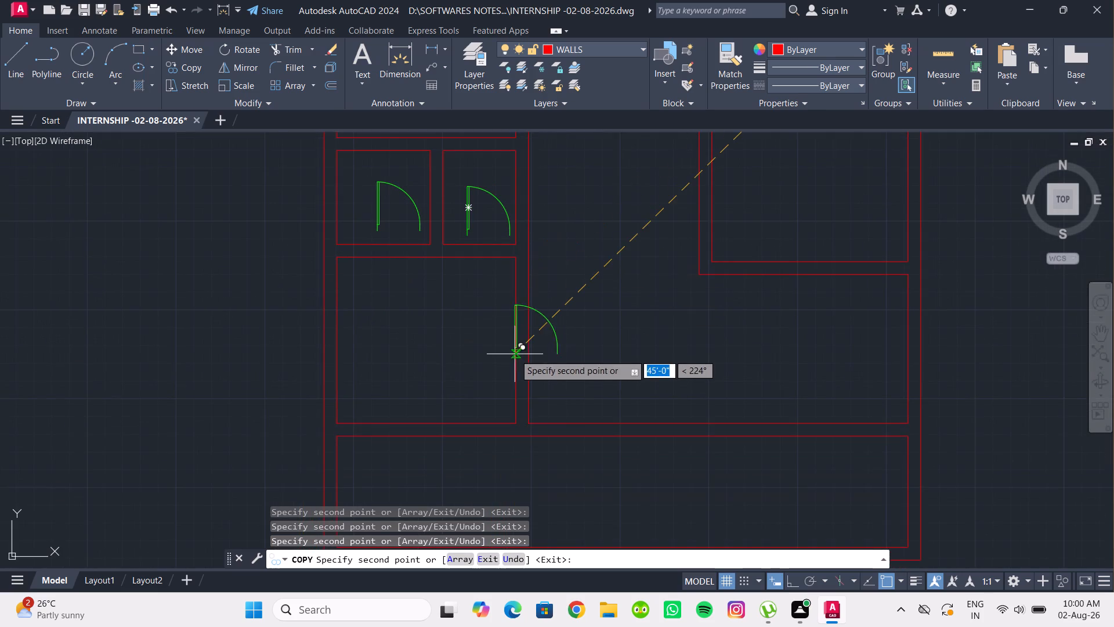
scroll(513, 356, "down", 1)
middle_click_drag(513, 356, 451, 315)
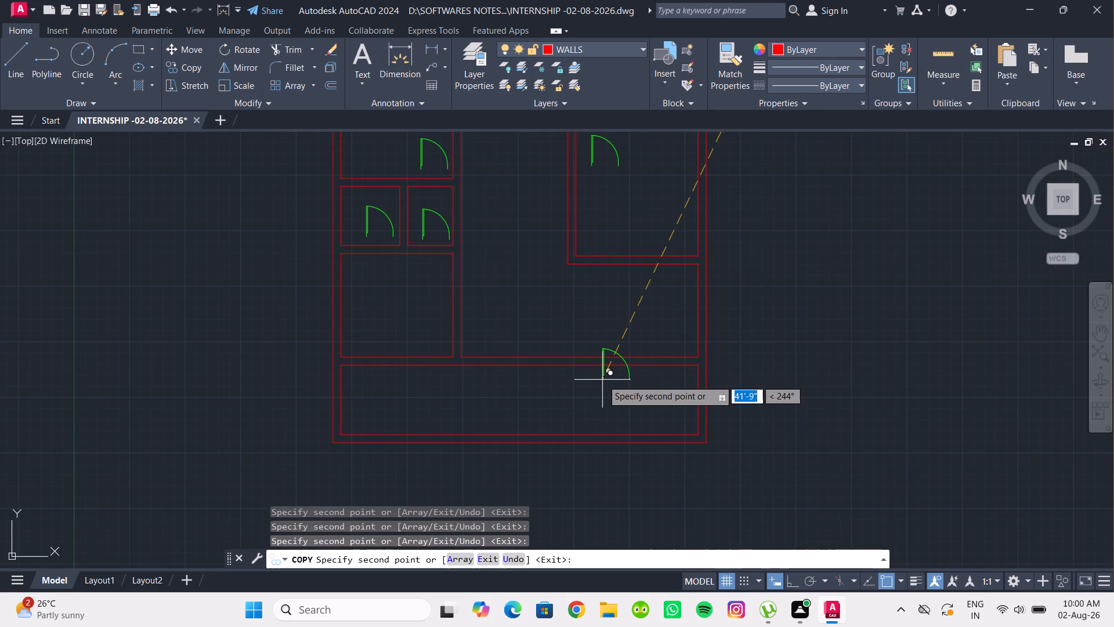
middle_click_drag(600, 380, 539, 405)
scroll(567, 404, "up", 1)
middle_click_drag(567, 404, 568, 368)
scroll(579, 377, "down", 1)
middle_click_drag(579, 377, 564, 418)
left_click(575, 376)
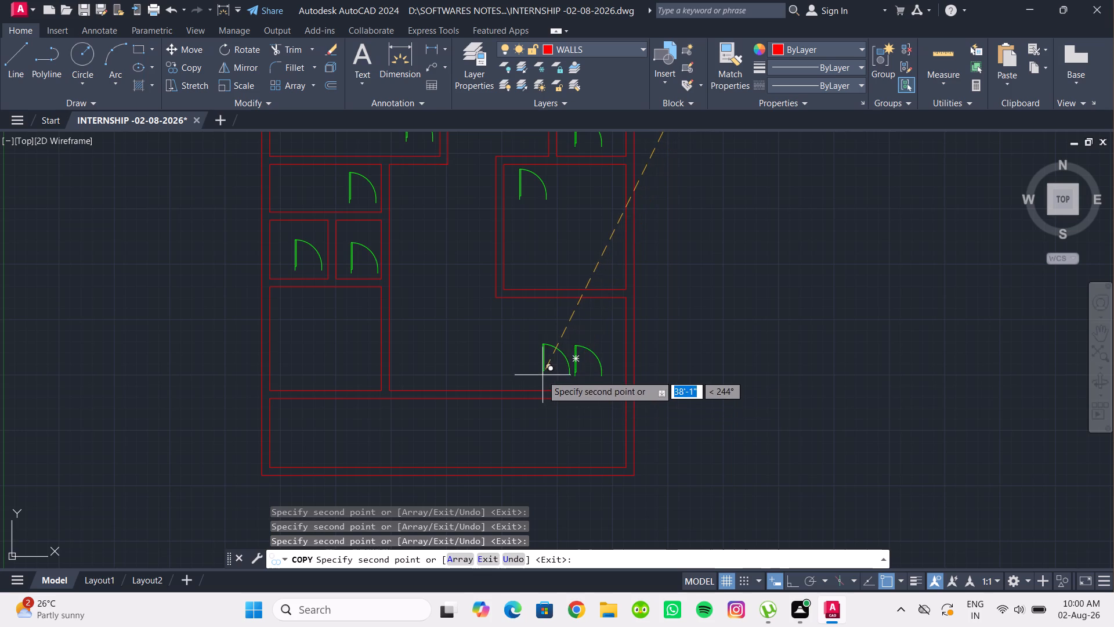
left_click(541, 375)
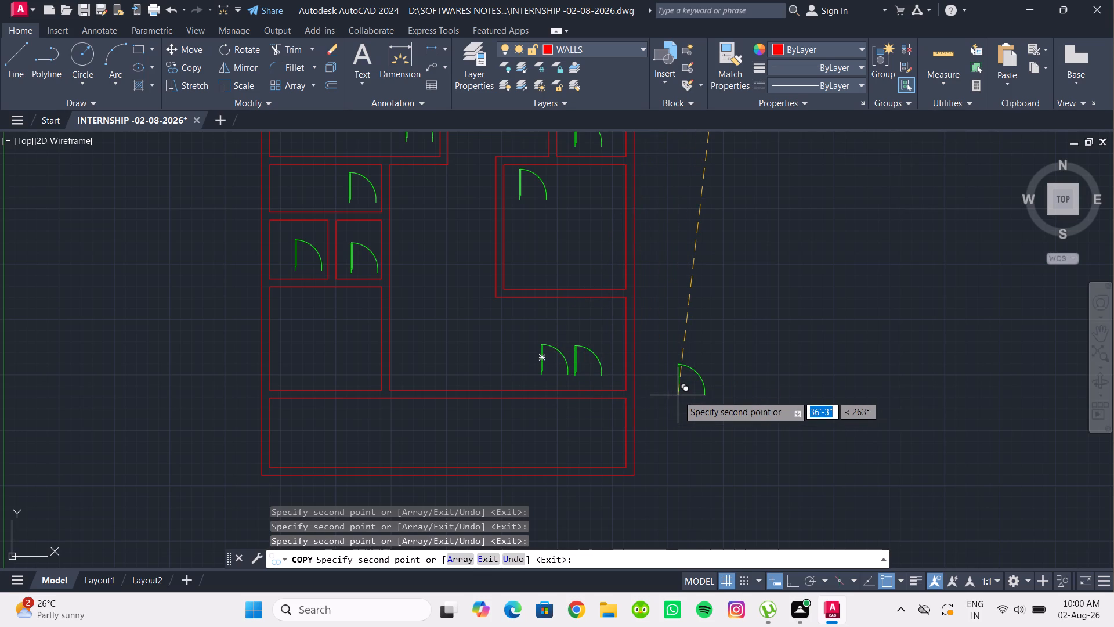
scroll(677, 383, "down", 1)
middle_click_drag(677, 383, 693, 429)
scroll(693, 429, "up", 1)
key("Escape")
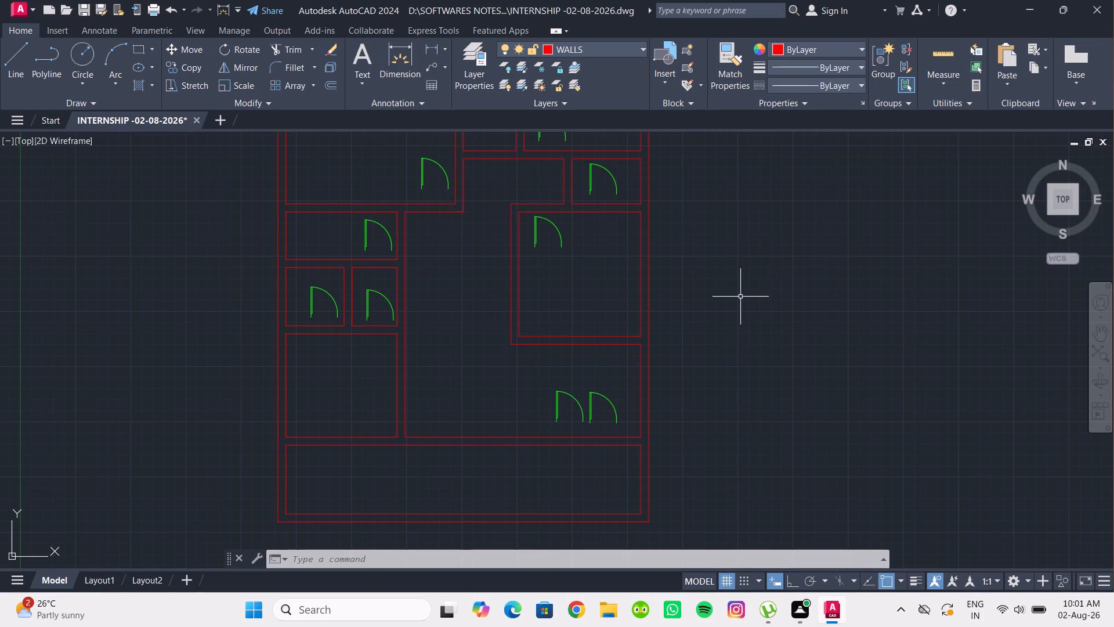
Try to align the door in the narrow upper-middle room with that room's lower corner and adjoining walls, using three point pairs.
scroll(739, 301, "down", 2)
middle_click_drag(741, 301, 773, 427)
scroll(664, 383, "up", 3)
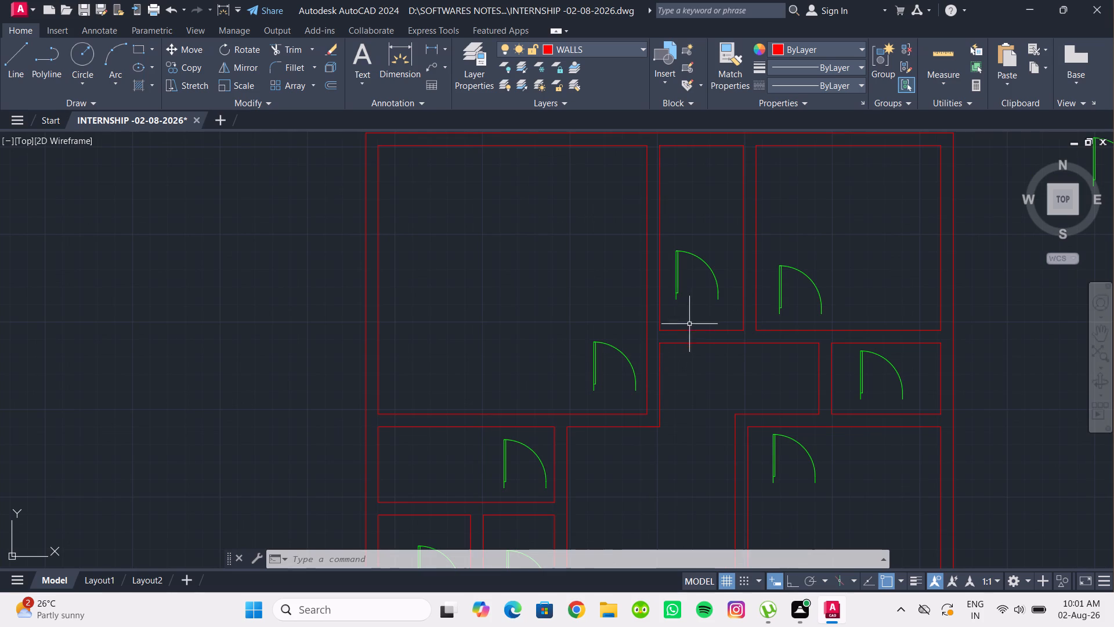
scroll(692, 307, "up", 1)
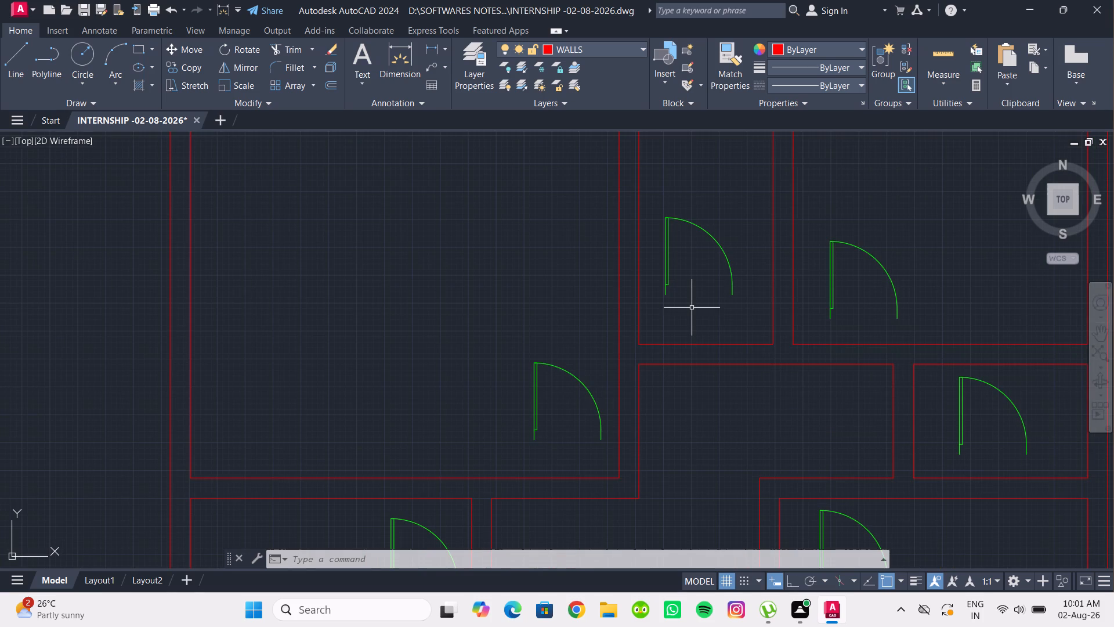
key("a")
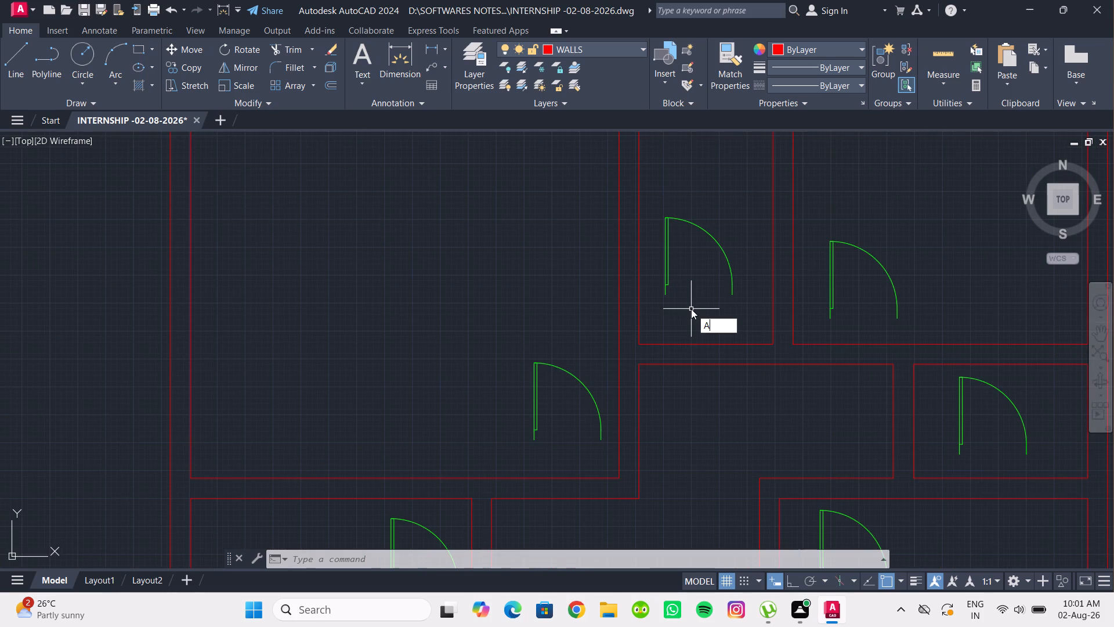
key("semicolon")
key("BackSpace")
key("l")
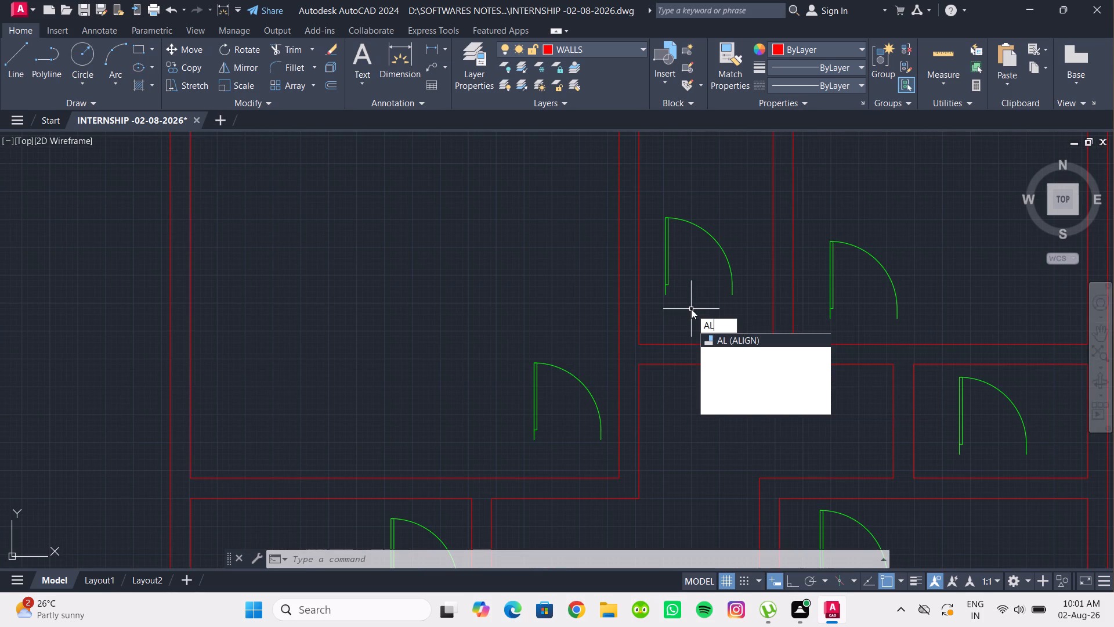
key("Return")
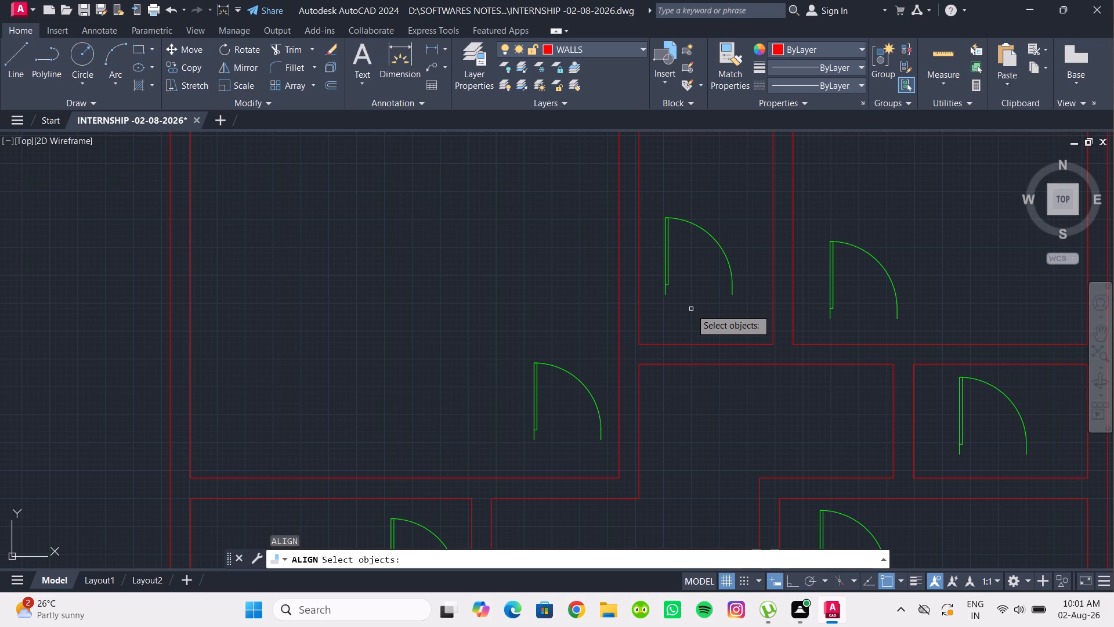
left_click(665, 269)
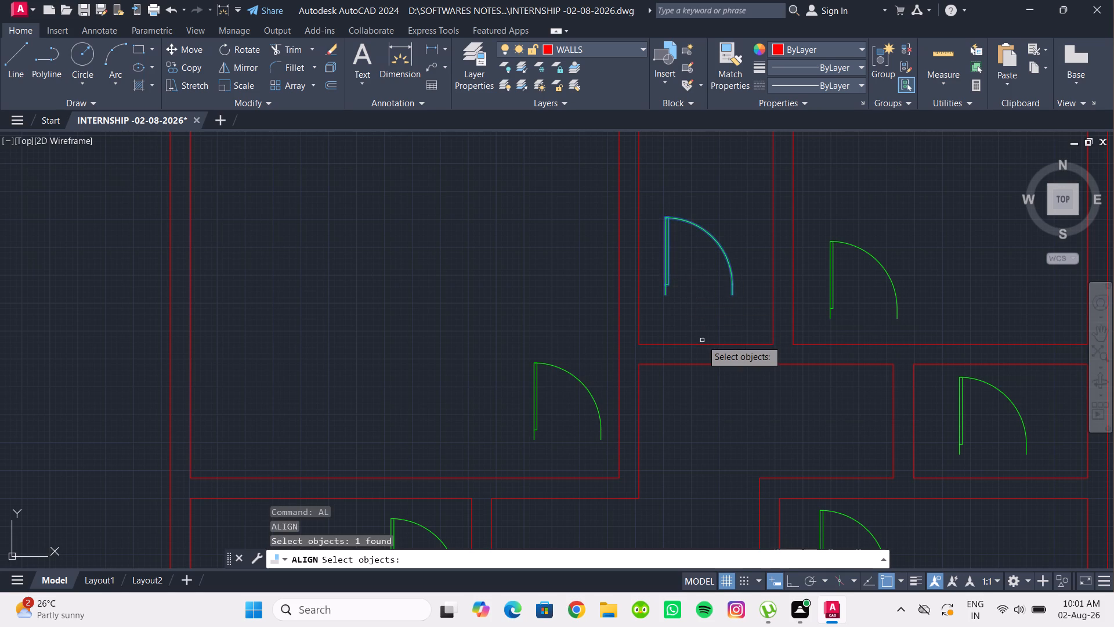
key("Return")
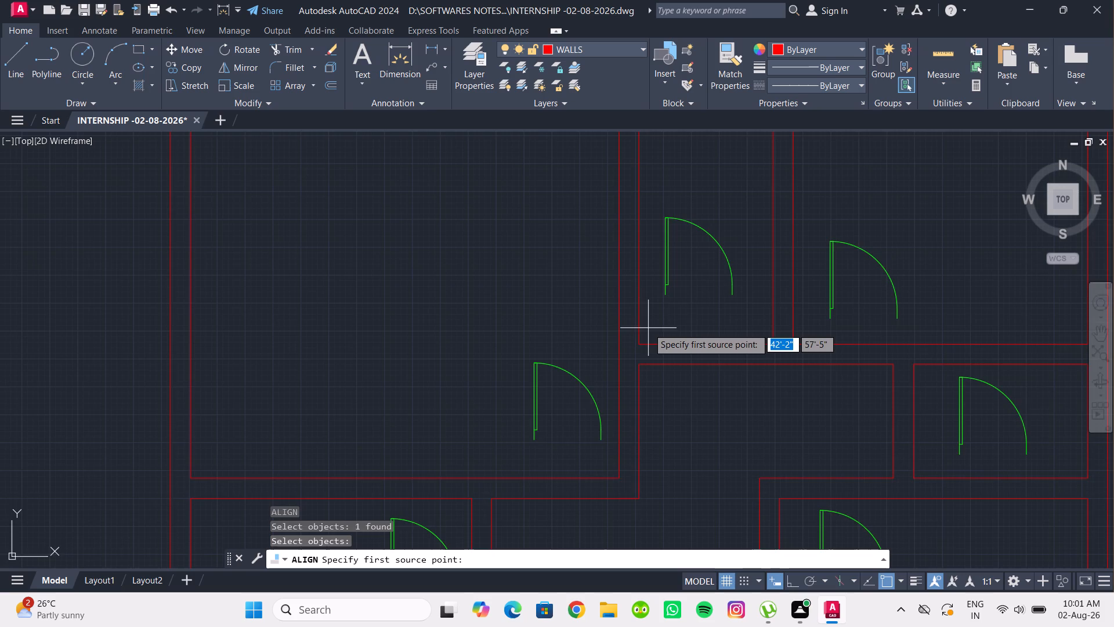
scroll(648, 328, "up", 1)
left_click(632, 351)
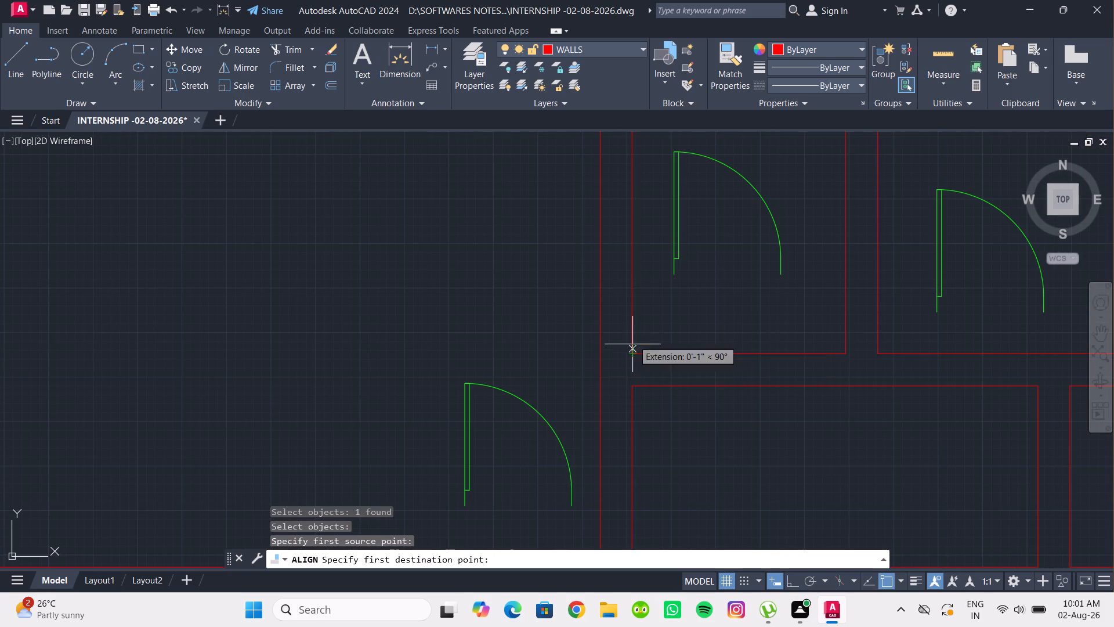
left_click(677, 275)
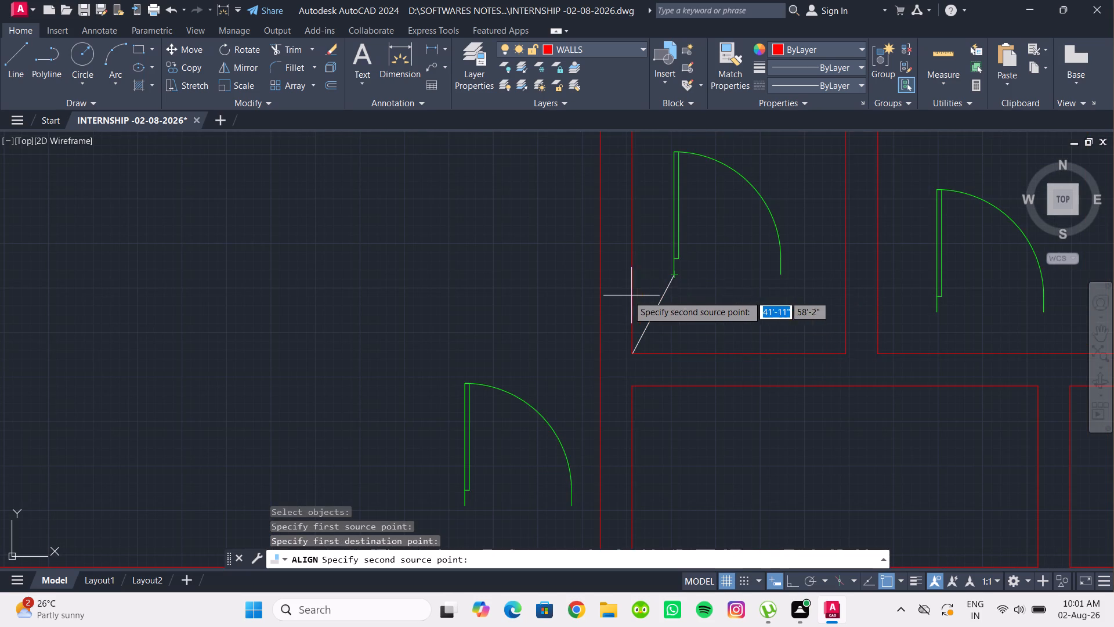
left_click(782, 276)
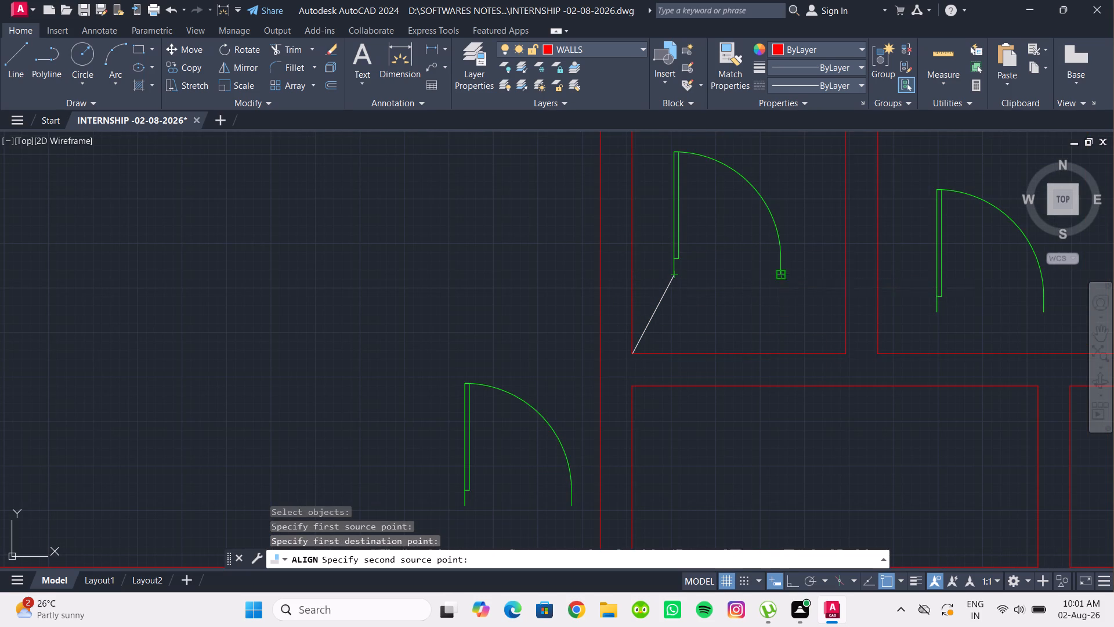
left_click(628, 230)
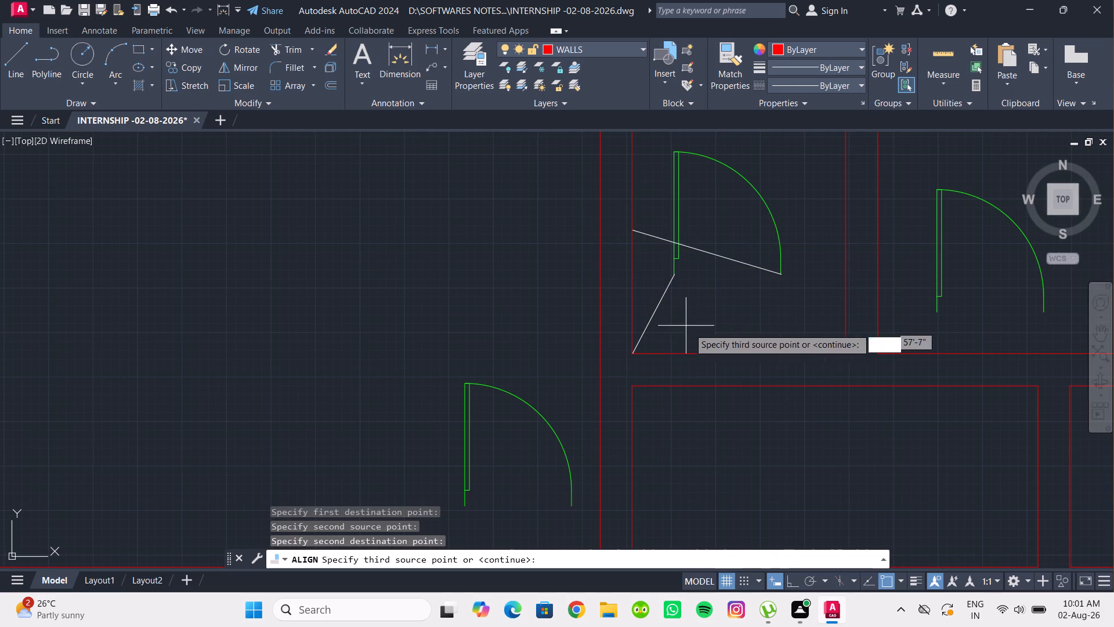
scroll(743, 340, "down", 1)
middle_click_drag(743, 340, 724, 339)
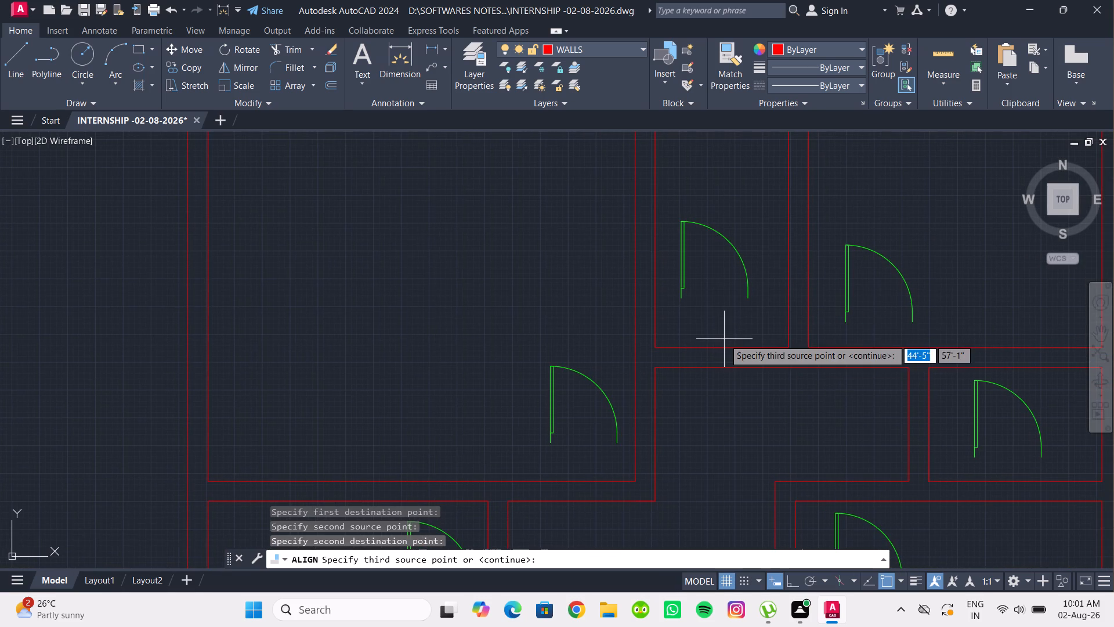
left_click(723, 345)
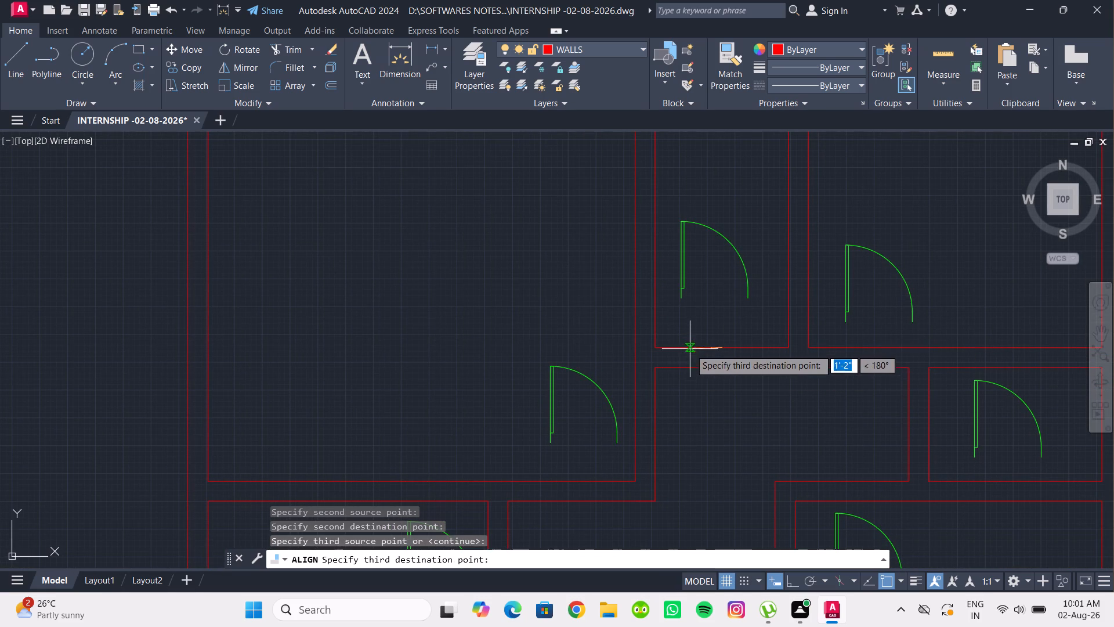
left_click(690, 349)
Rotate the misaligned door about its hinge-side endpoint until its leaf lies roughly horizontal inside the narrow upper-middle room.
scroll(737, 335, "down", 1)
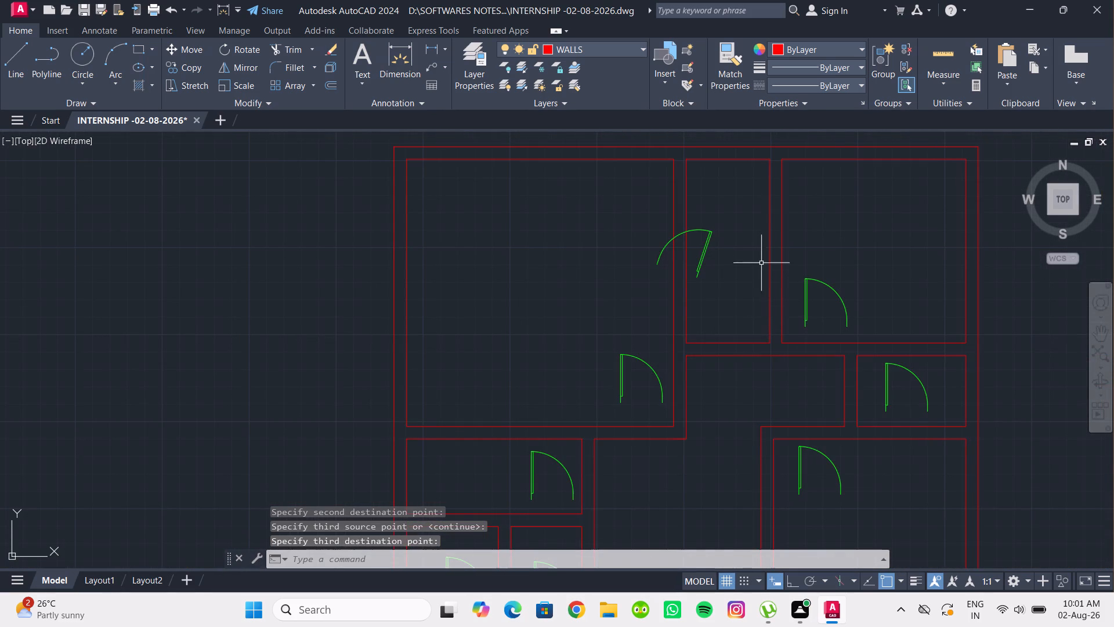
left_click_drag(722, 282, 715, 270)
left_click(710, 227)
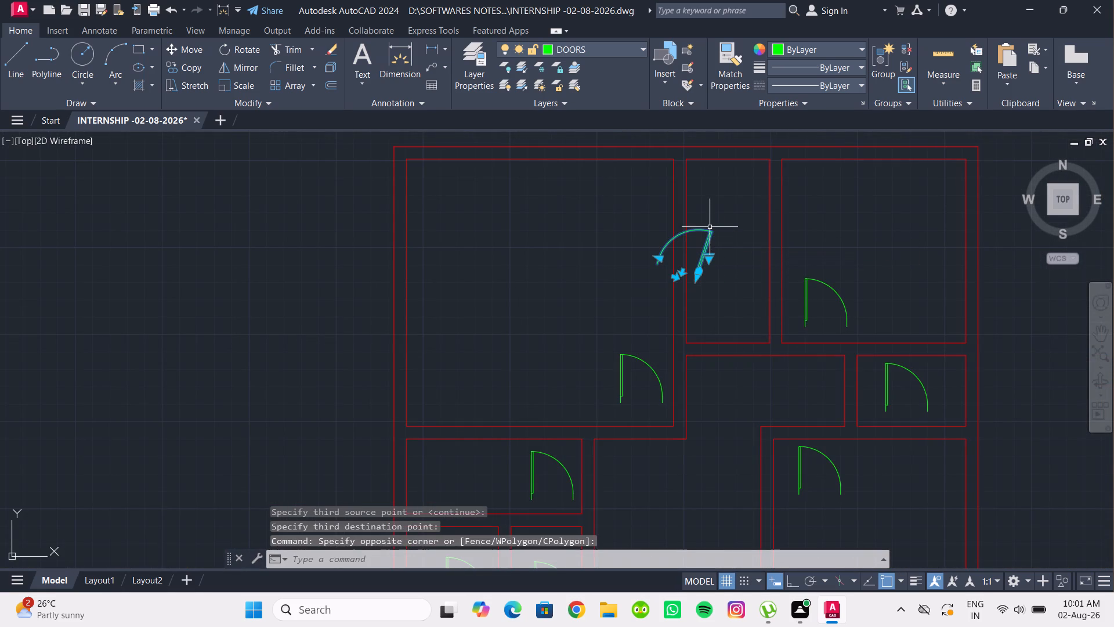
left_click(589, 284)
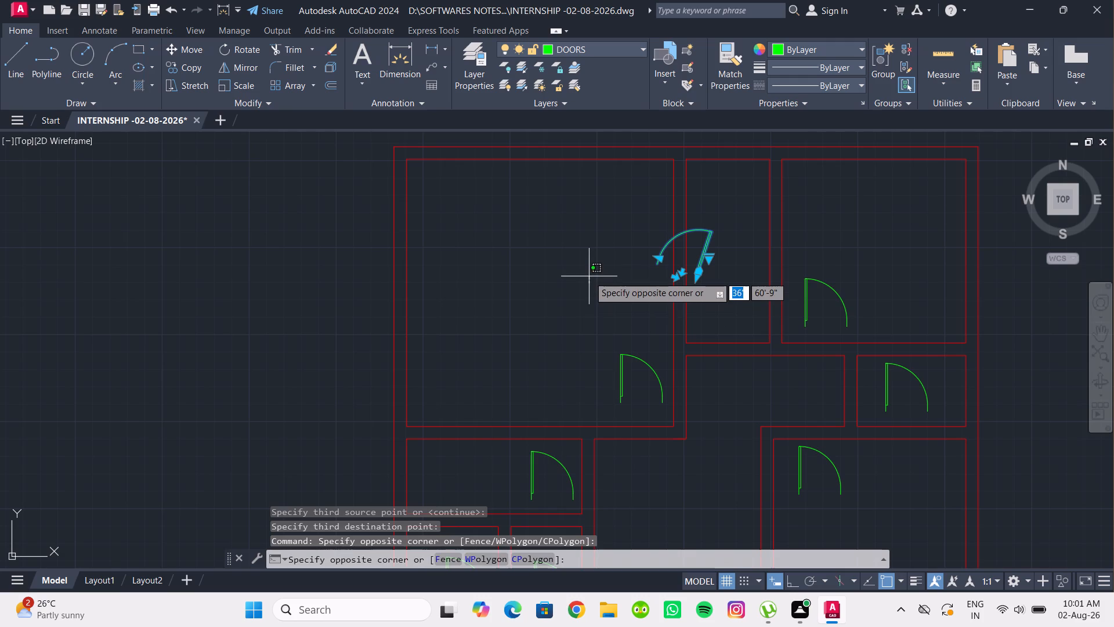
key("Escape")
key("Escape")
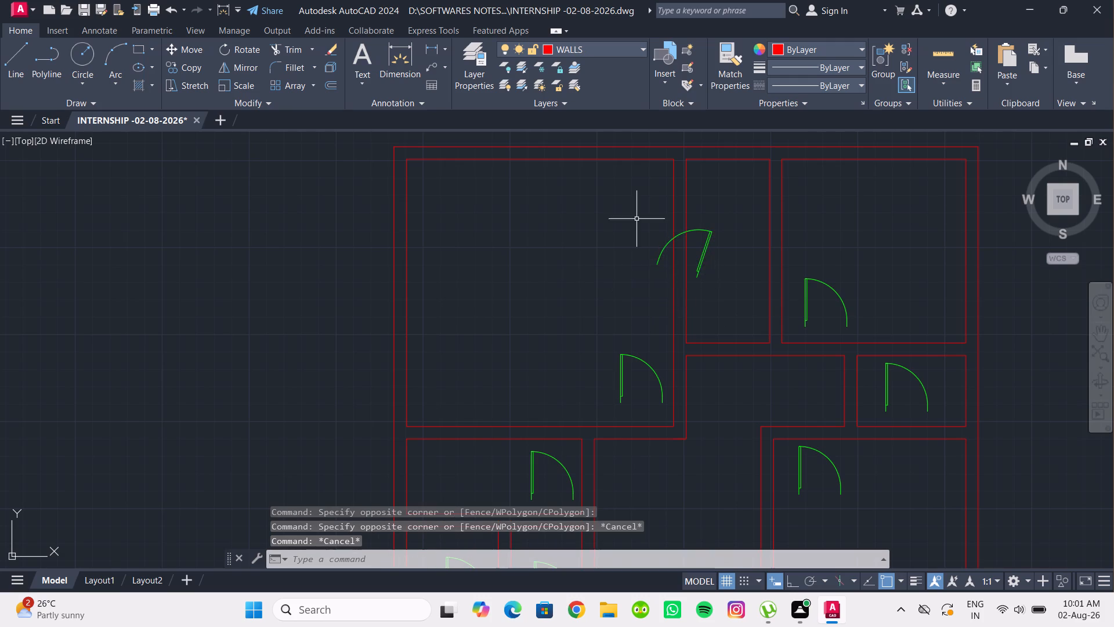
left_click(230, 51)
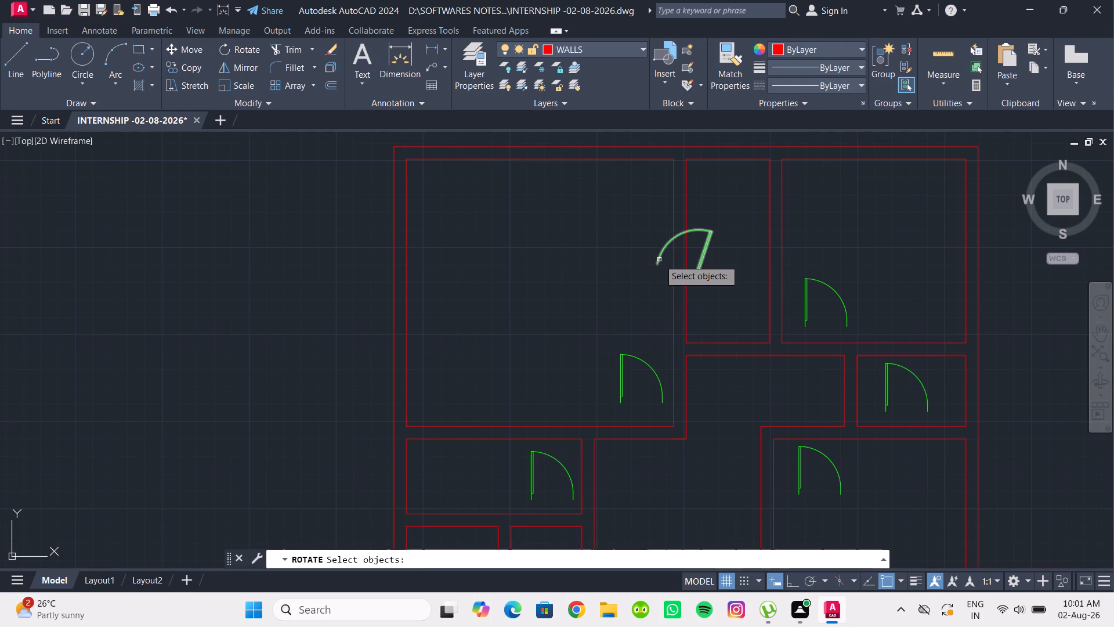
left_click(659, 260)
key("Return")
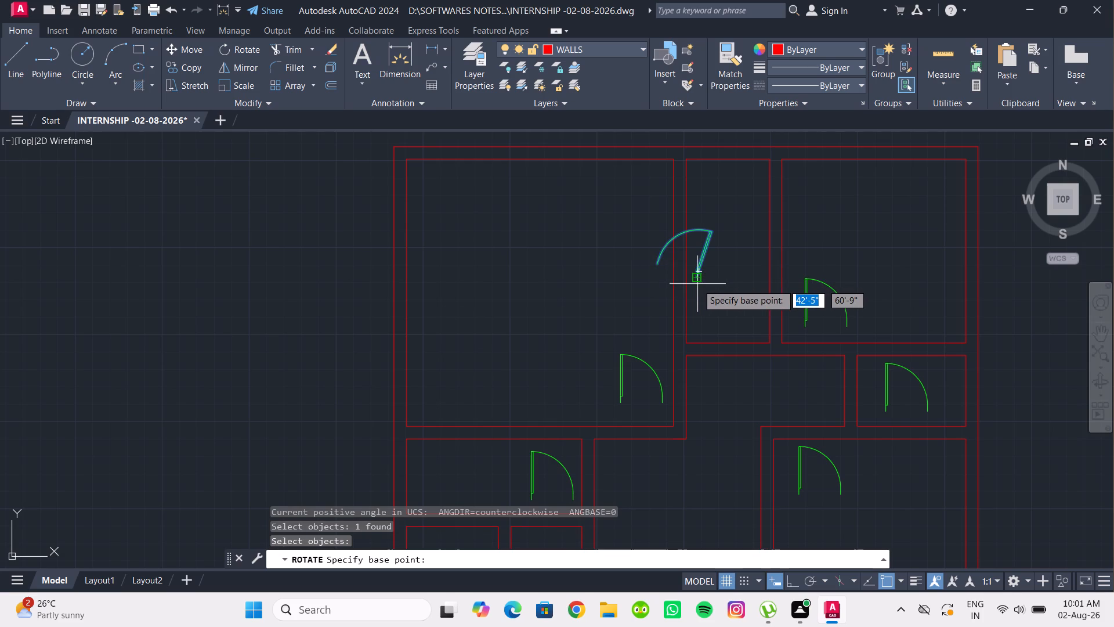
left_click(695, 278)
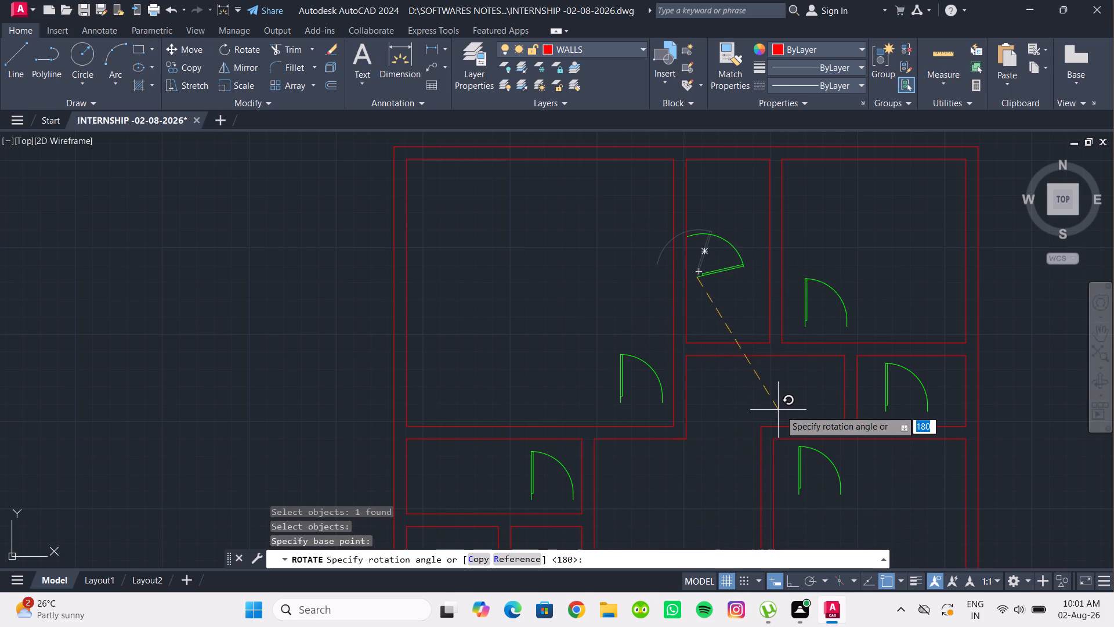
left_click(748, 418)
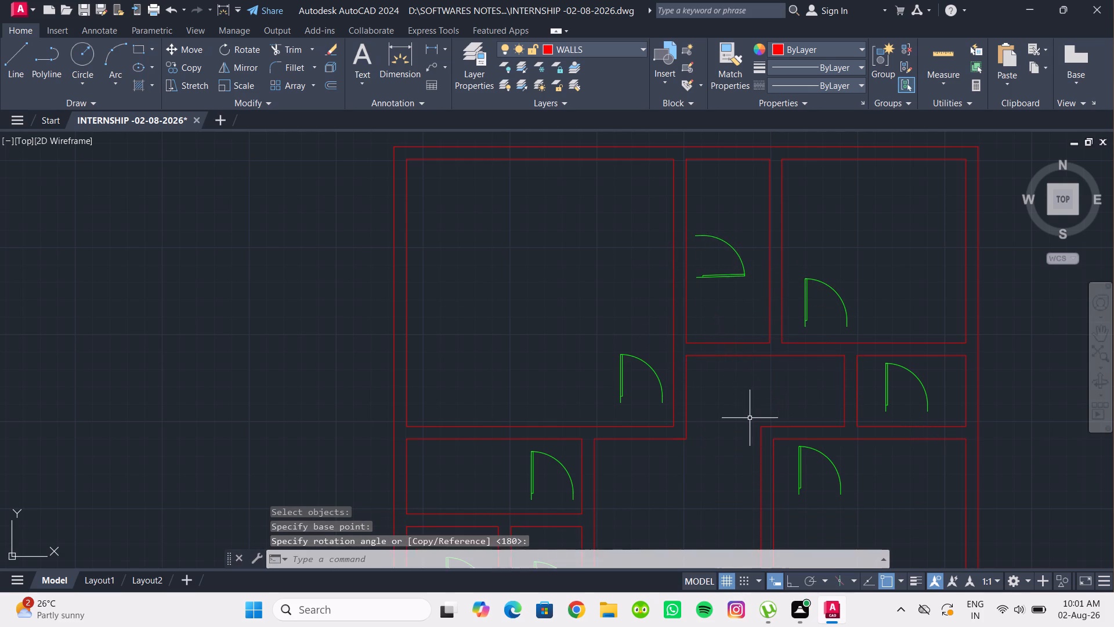
Turn on Ortho mode and clear the door selection.
middle_click_drag(708, 341, 699, 381)
left_click_drag(732, 343, 722, 325)
left_click(705, 283)
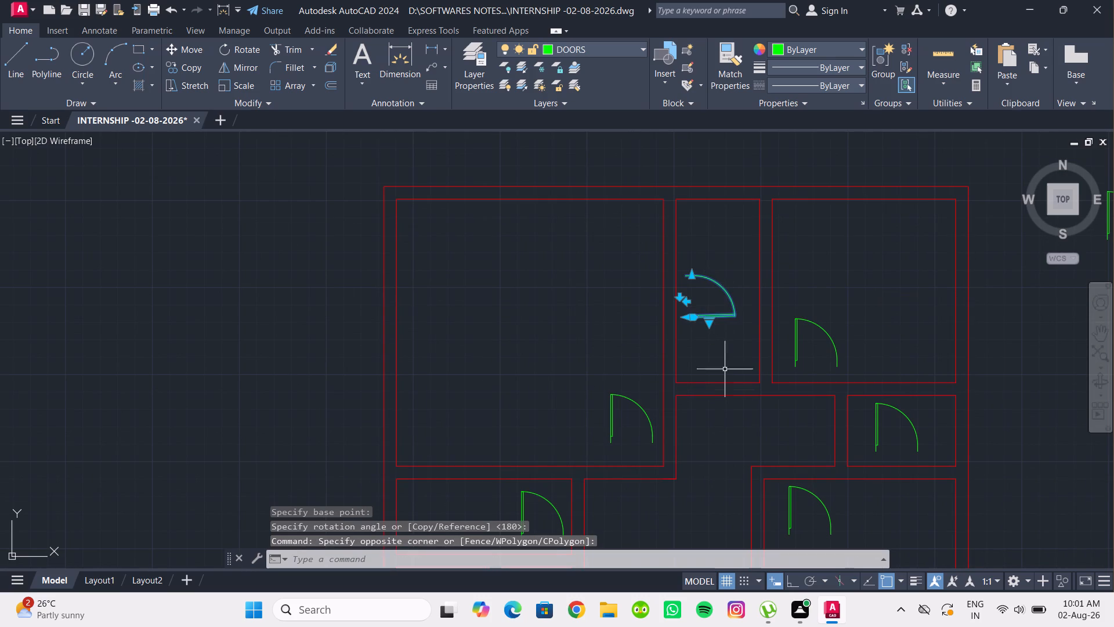
left_click(735, 475)
left_click(721, 485)
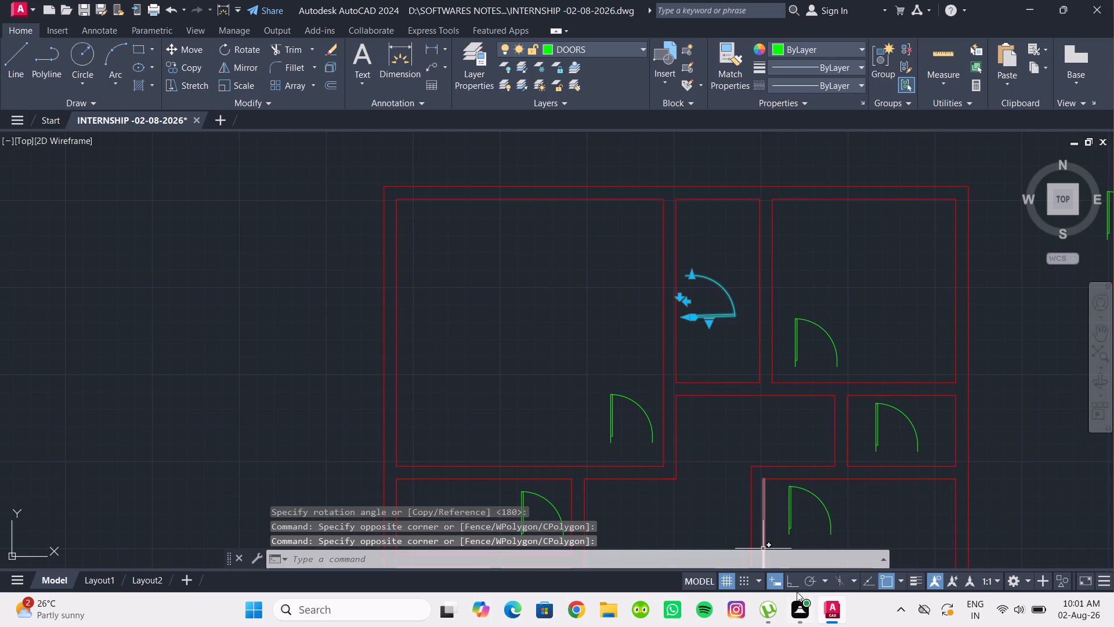
double_click(794, 583)
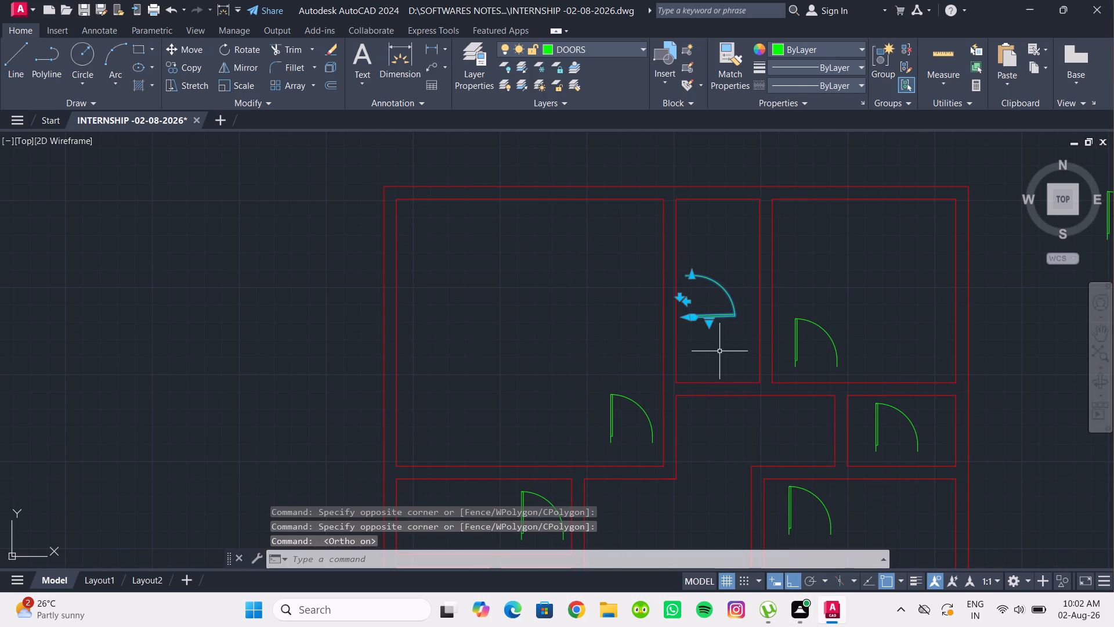
key("Escape")
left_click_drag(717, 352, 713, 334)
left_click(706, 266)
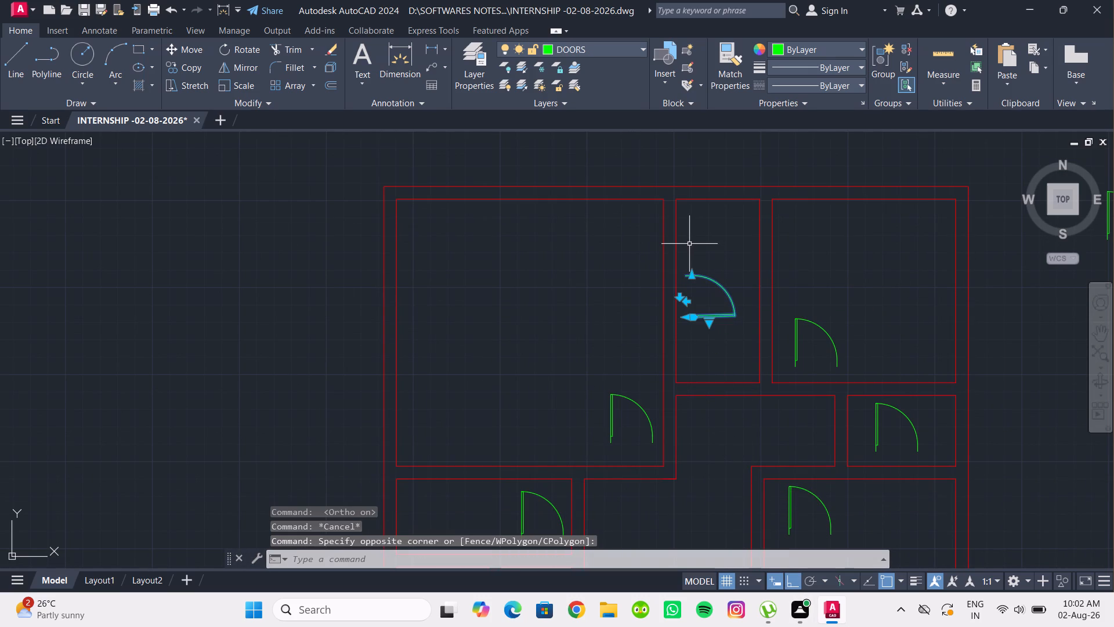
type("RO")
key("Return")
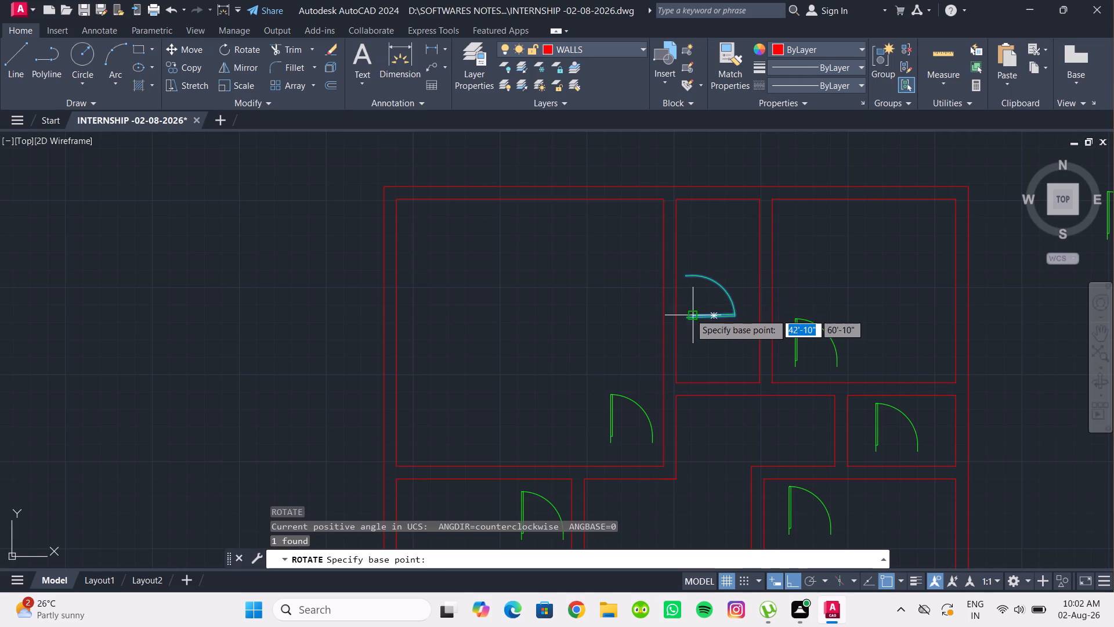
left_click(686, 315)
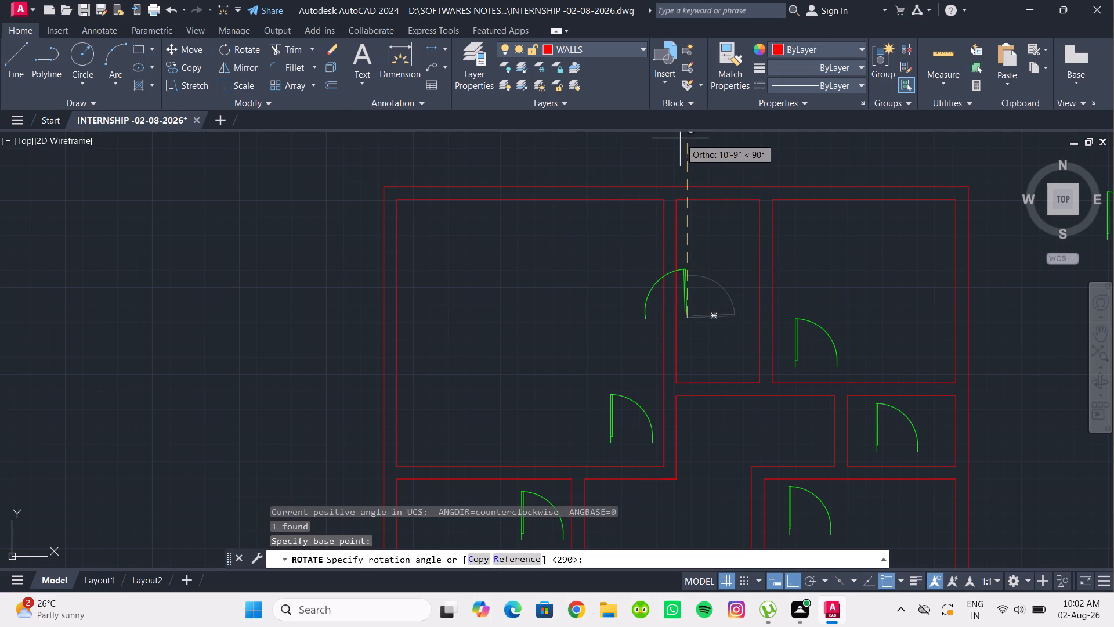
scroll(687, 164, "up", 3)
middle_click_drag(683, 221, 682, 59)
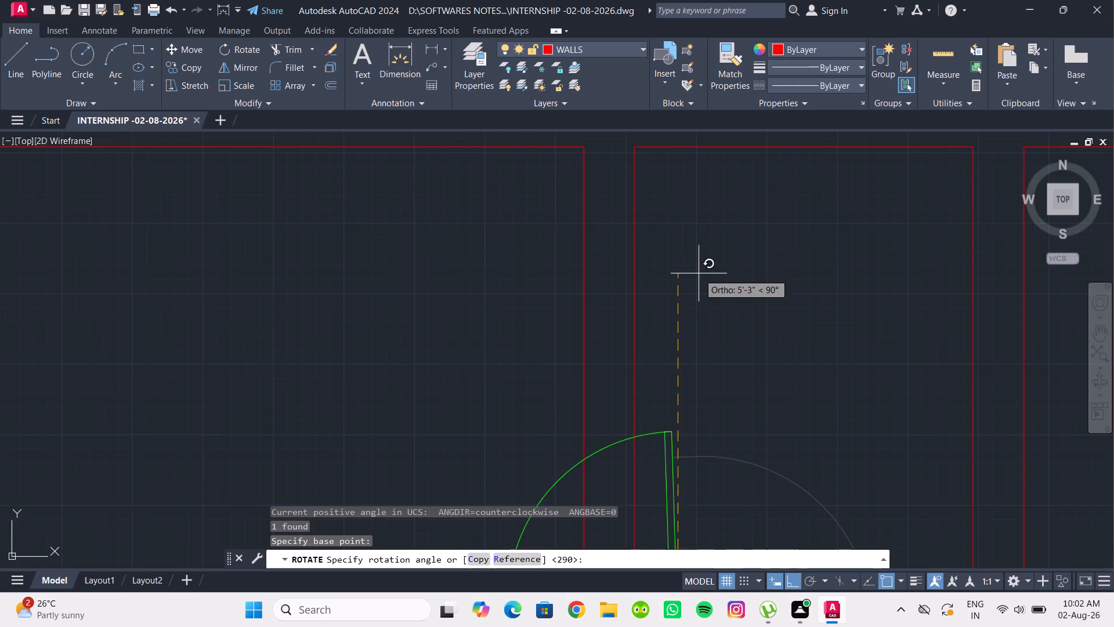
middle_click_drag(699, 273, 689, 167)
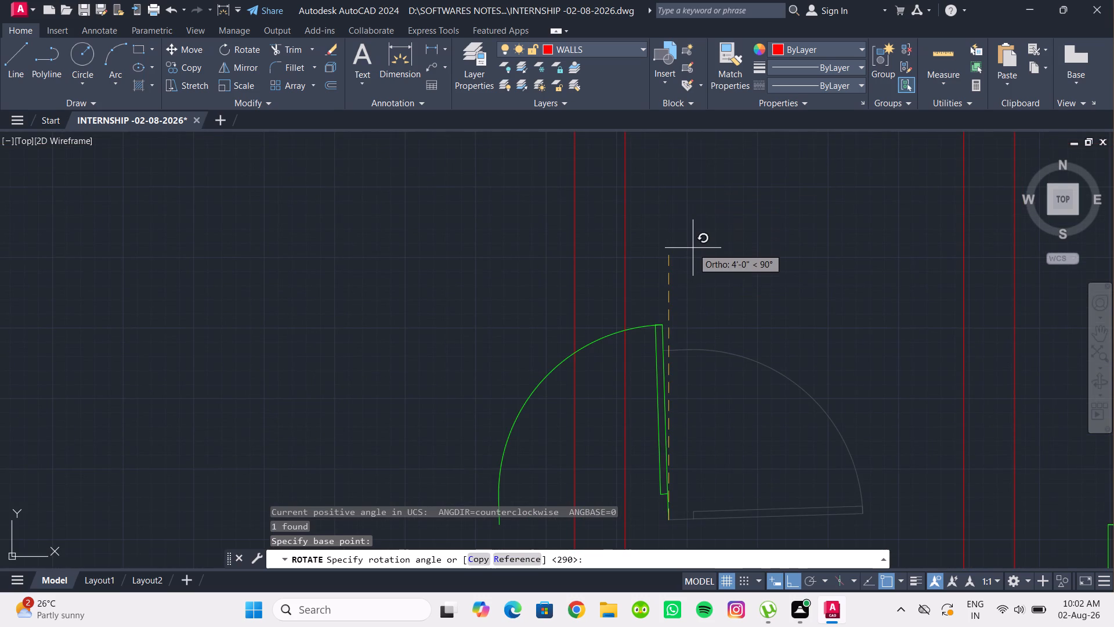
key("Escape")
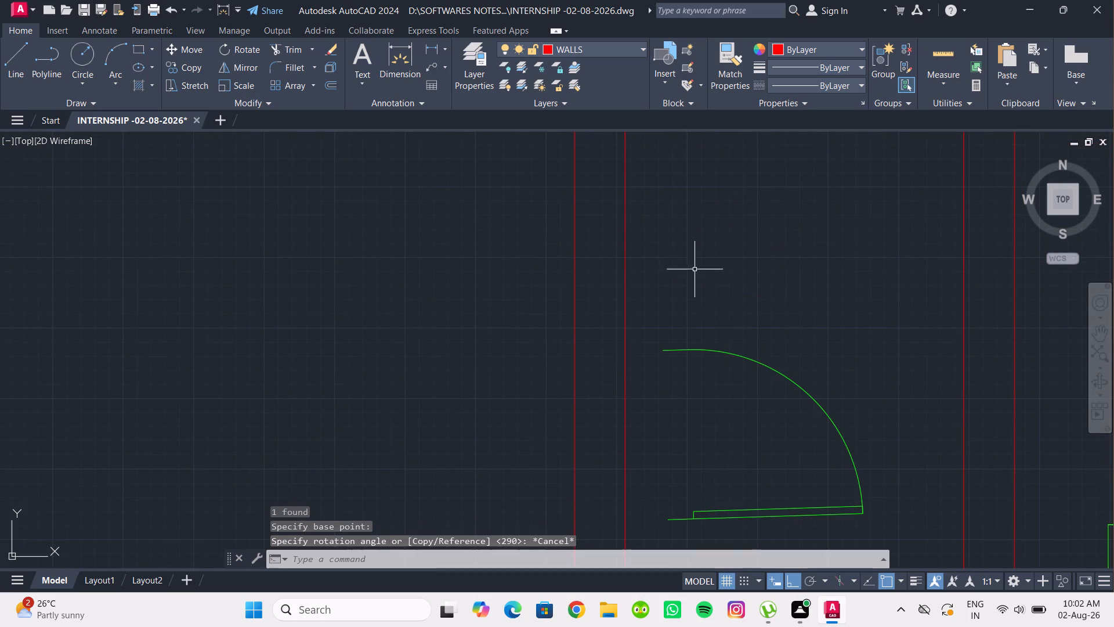
Delete the slightly tilted door from the narrow upper-middle room.
scroll(708, 308, "down", 4)
left_click(733, 358)
left_click(716, 301)
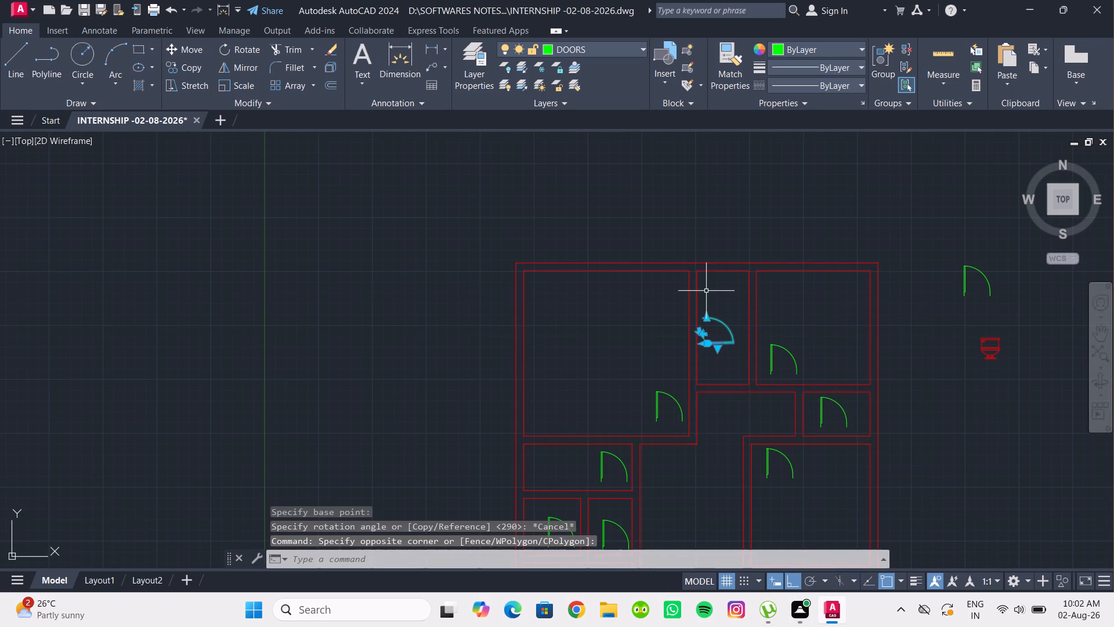
key("Delete")
Copy the door from the upper-right room into the narrow upper-middle room.
left_click(797, 368)
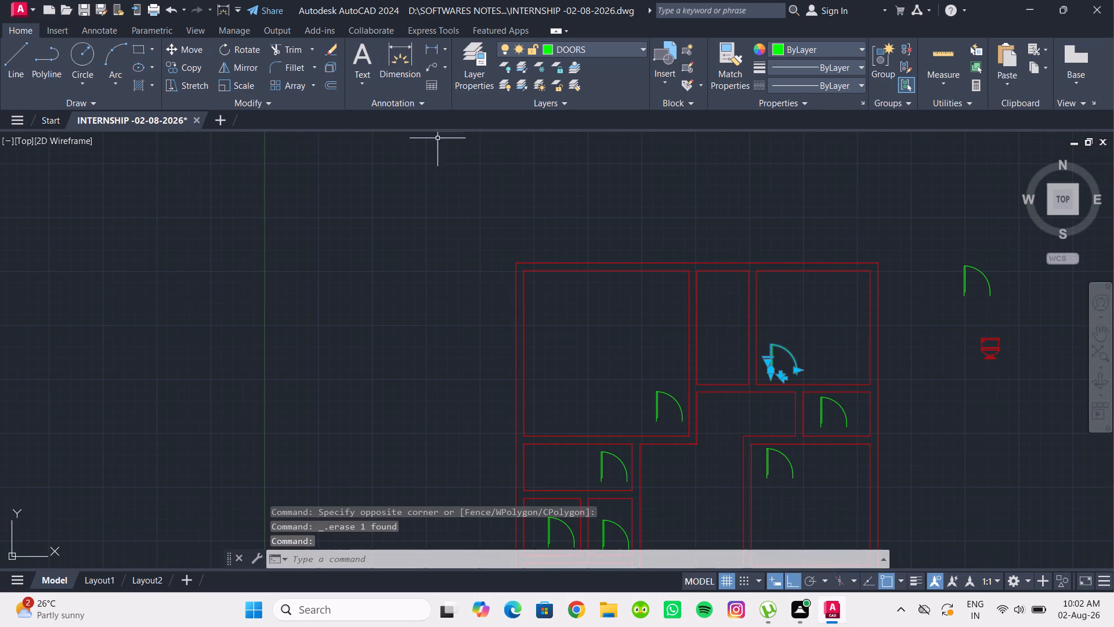
left_click(187, 66)
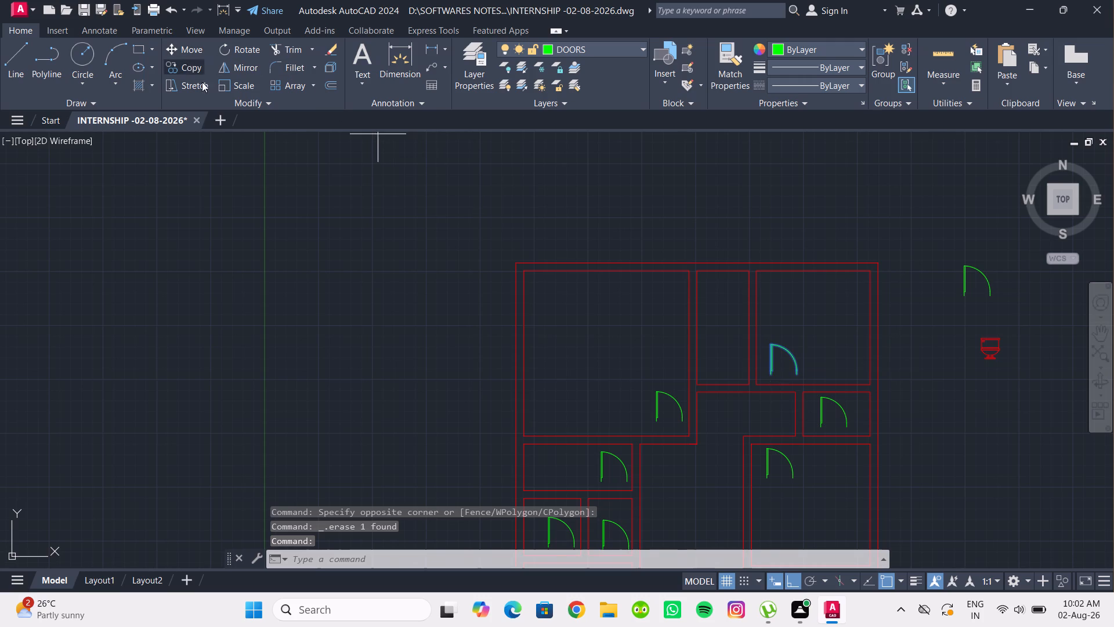
left_click(776, 355)
left_click(712, 342)
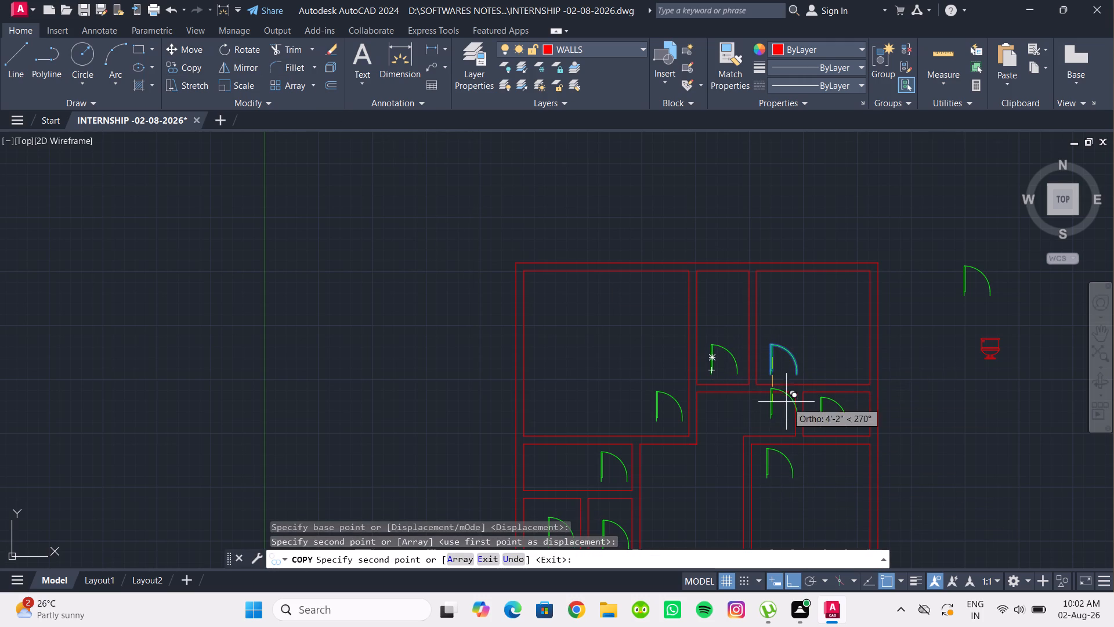
key("Escape")
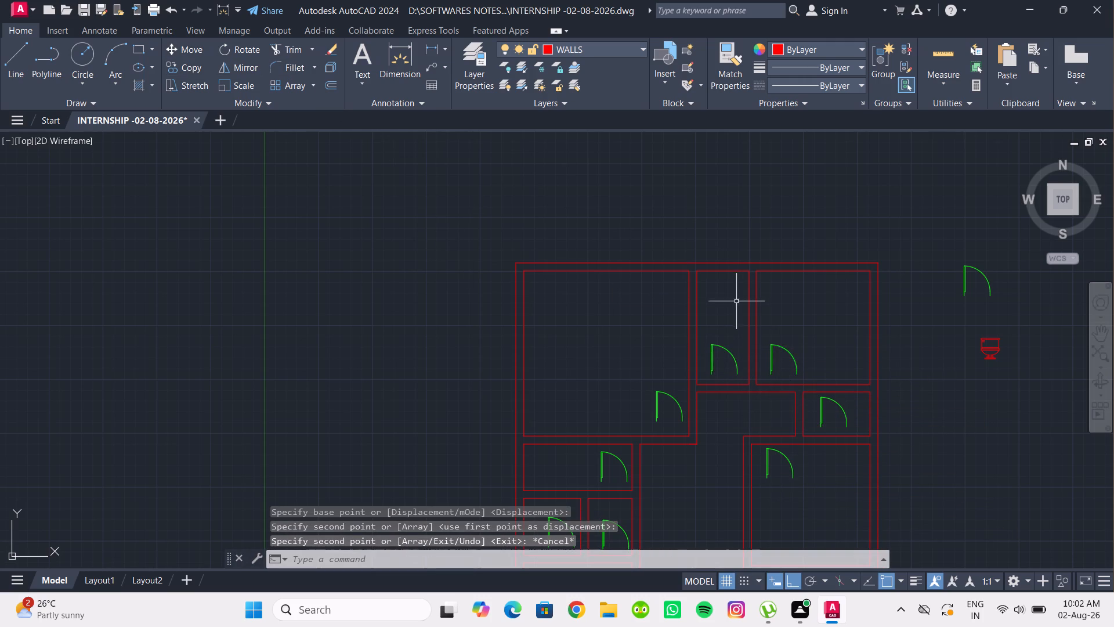
Rotate the copied door in the narrow upper-middle room to 270° about its hinge-side endpoint.
left_click(712, 355)
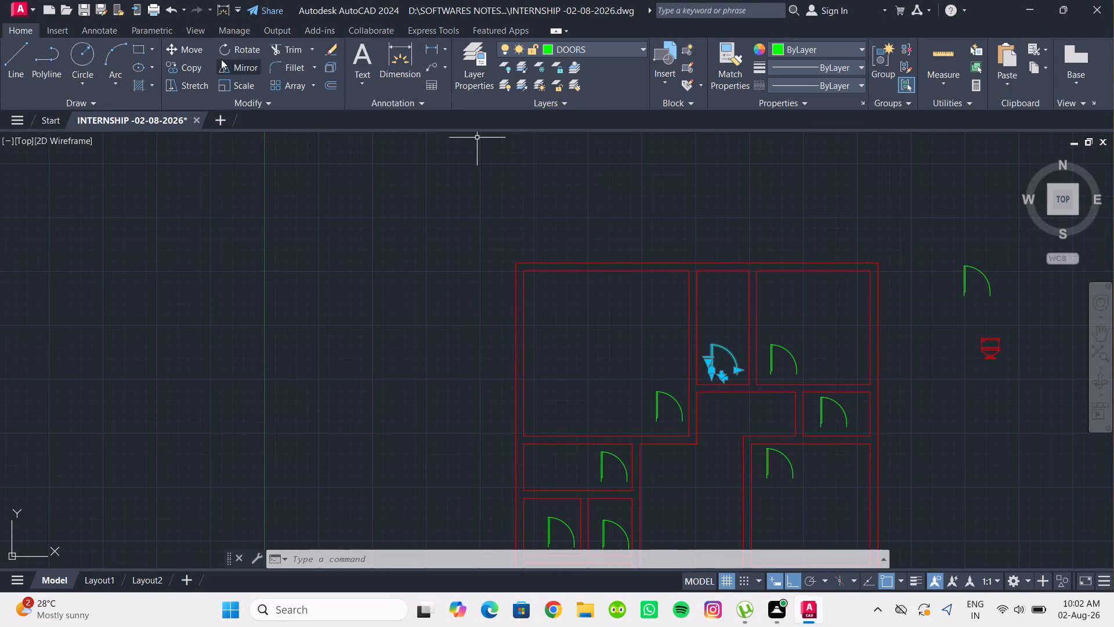
left_click(238, 46)
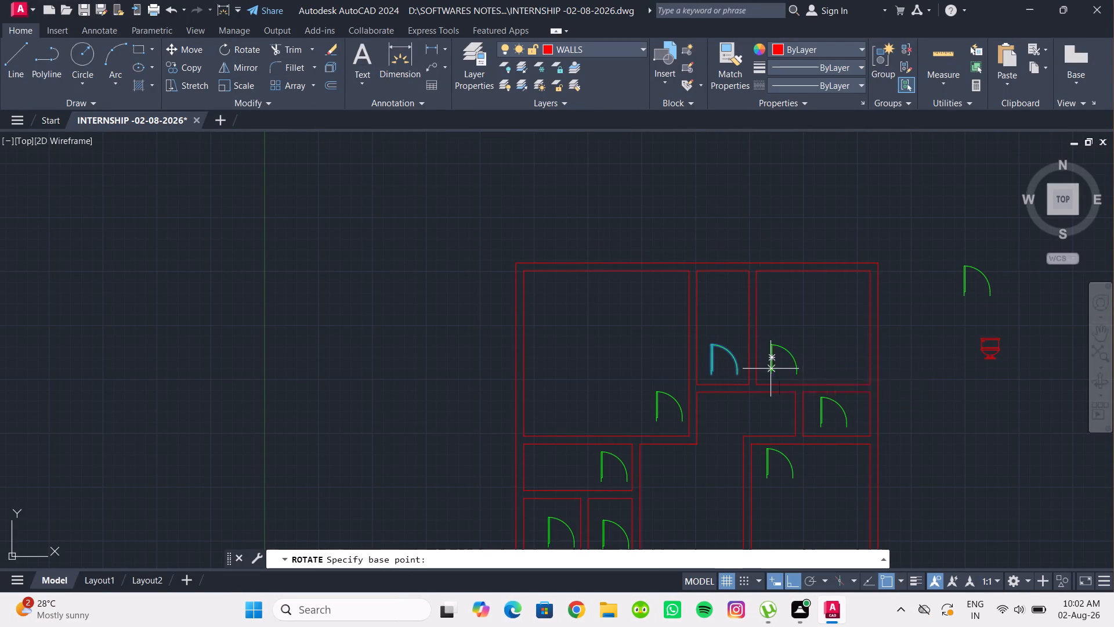
left_click(713, 374)
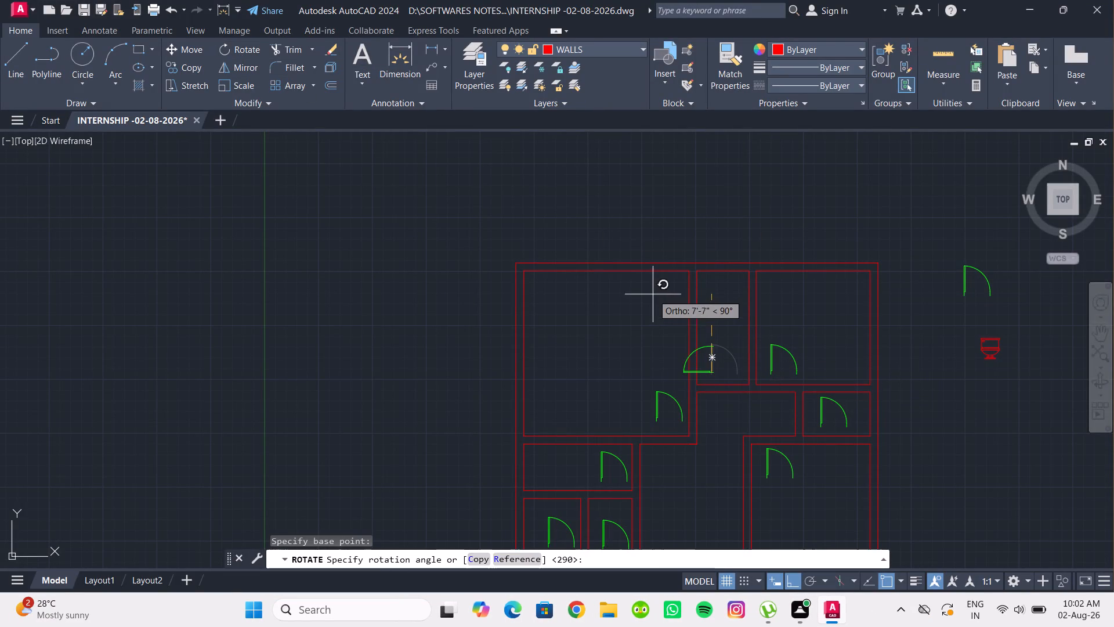
left_click(719, 463)
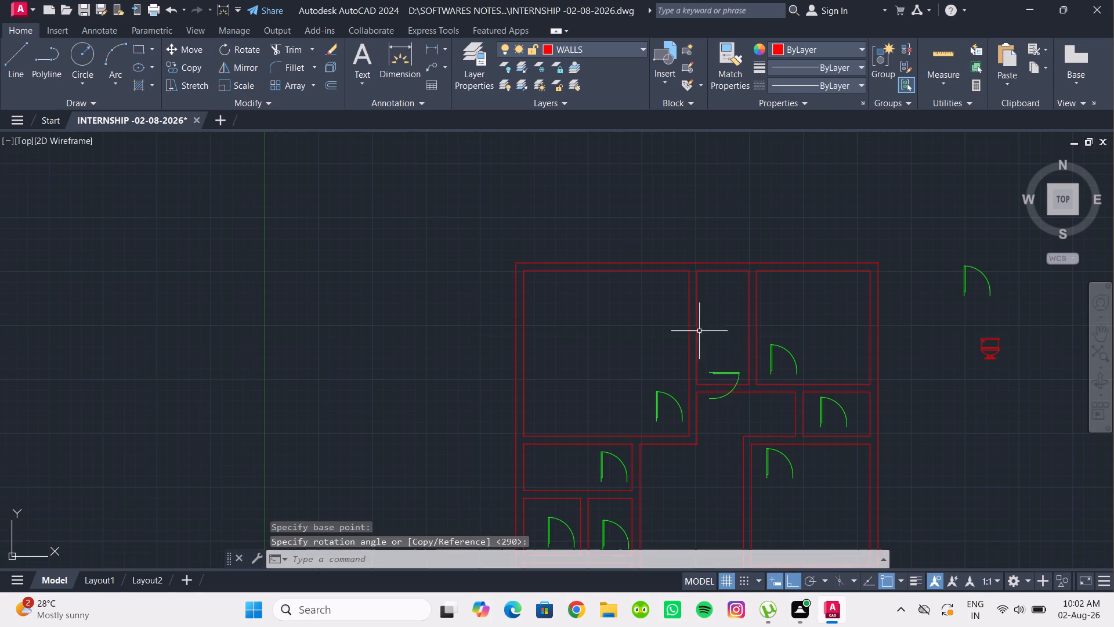
Mirror the rotated door upward across a horizontal line in the narrow upper-middle room, erasing the source door.
left_click(729, 373)
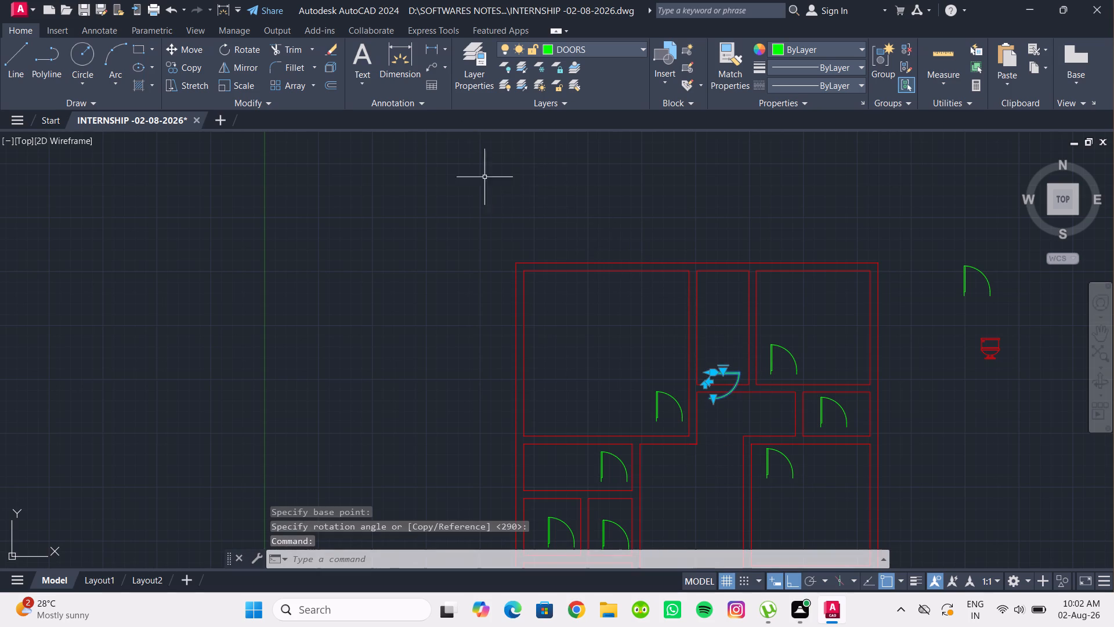
left_click(234, 69)
left_click_drag(721, 348, 715, 347)
left_click(619, 337)
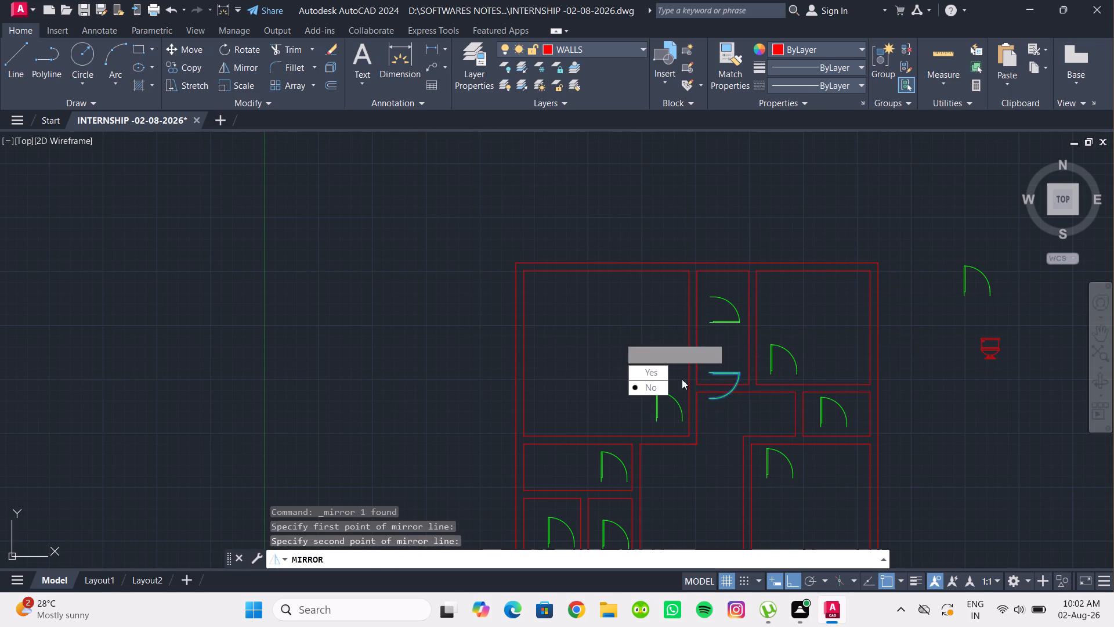
left_click_drag(667, 375, 619, 337)
Move the mirrored door by its hinge-side endpoint onto the lower-left inner corner of the narrow upper-middle room.
left_click_drag(732, 340, 712, 315)
left_click(696, 286)
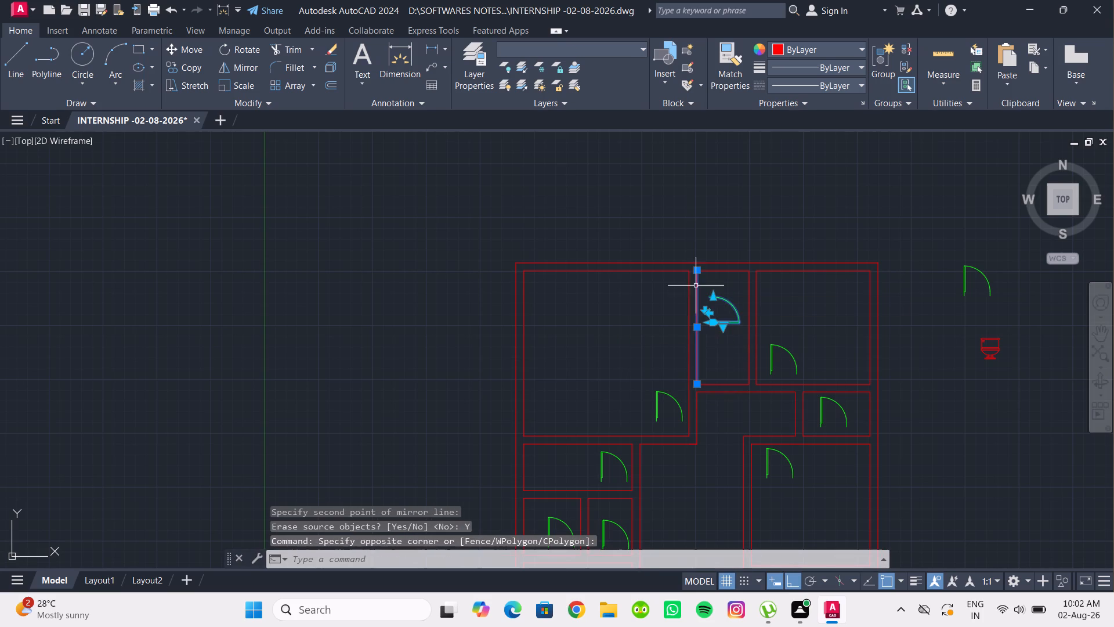
left_click(617, 296)
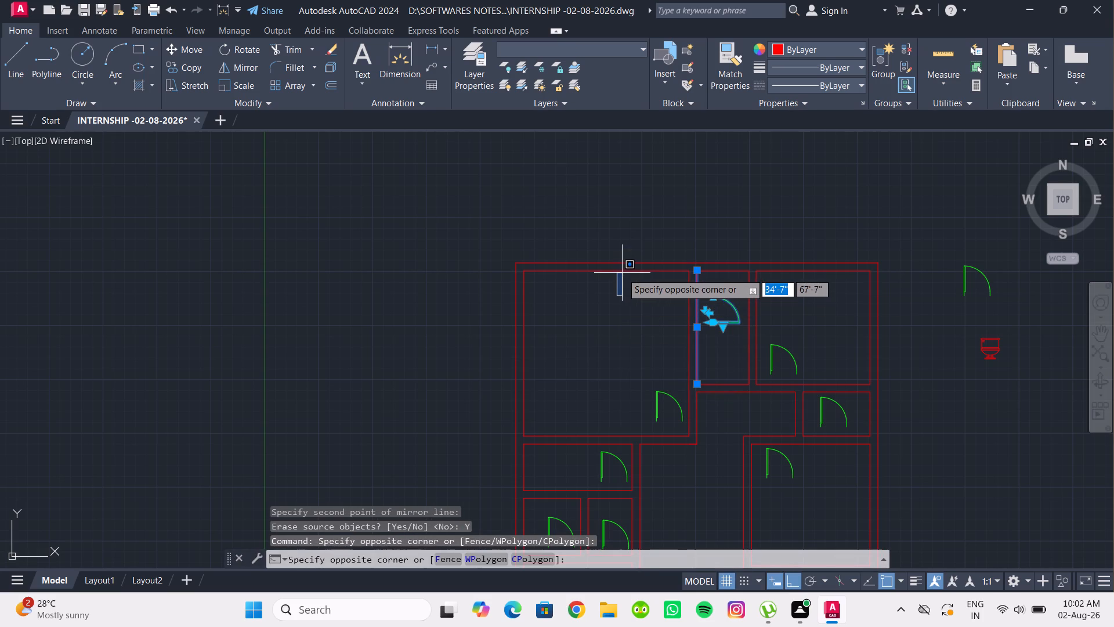
key("Escape")
key("Escape")
left_click(719, 321)
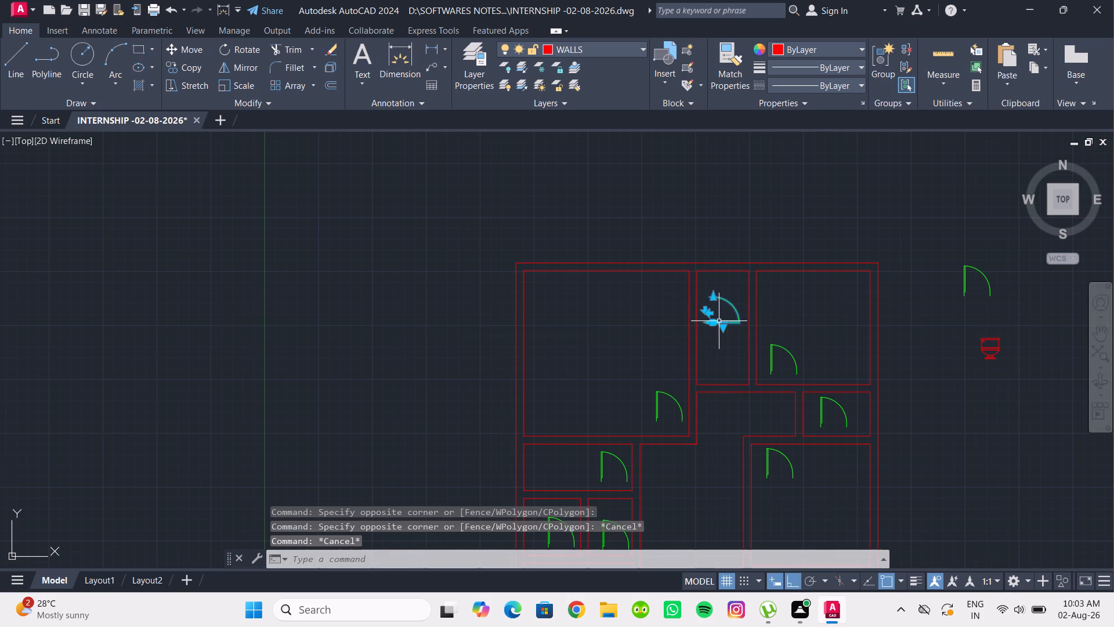
left_click(193, 43)
scroll(714, 318, "up", 4)
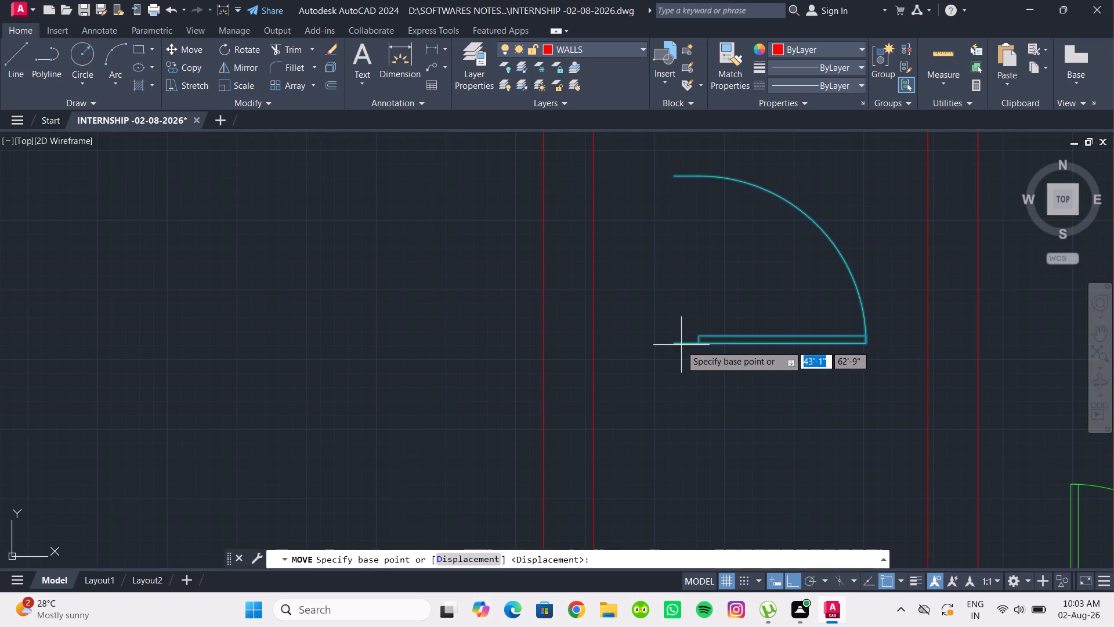
left_click(676, 345)
scroll(654, 387, "down", 2)
middle_click_drag(651, 391, 646, 277)
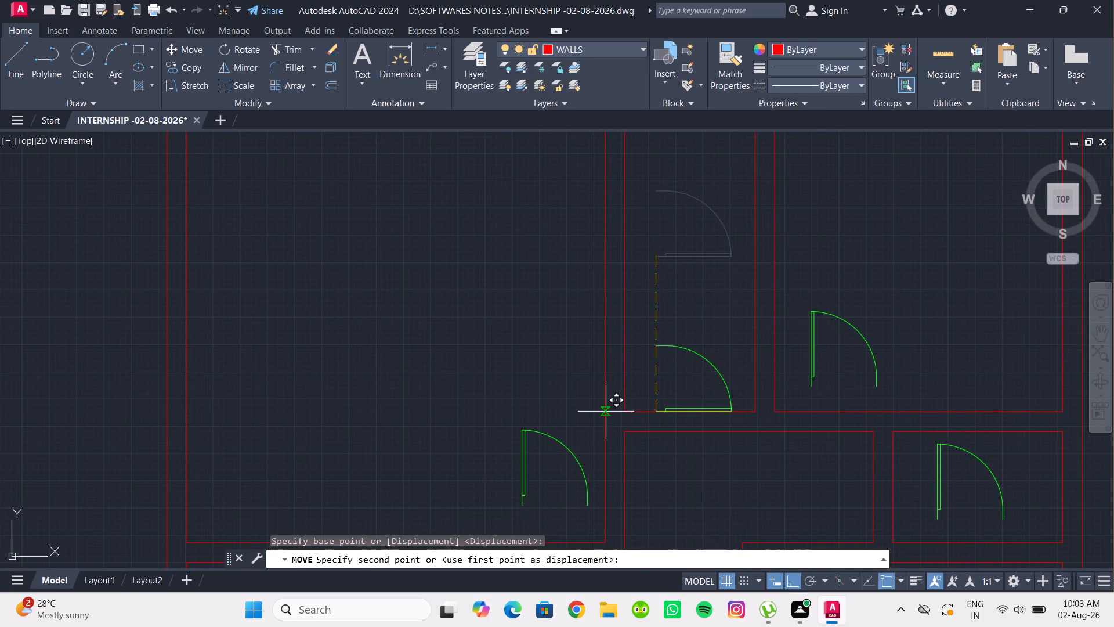
left_click(627, 413)
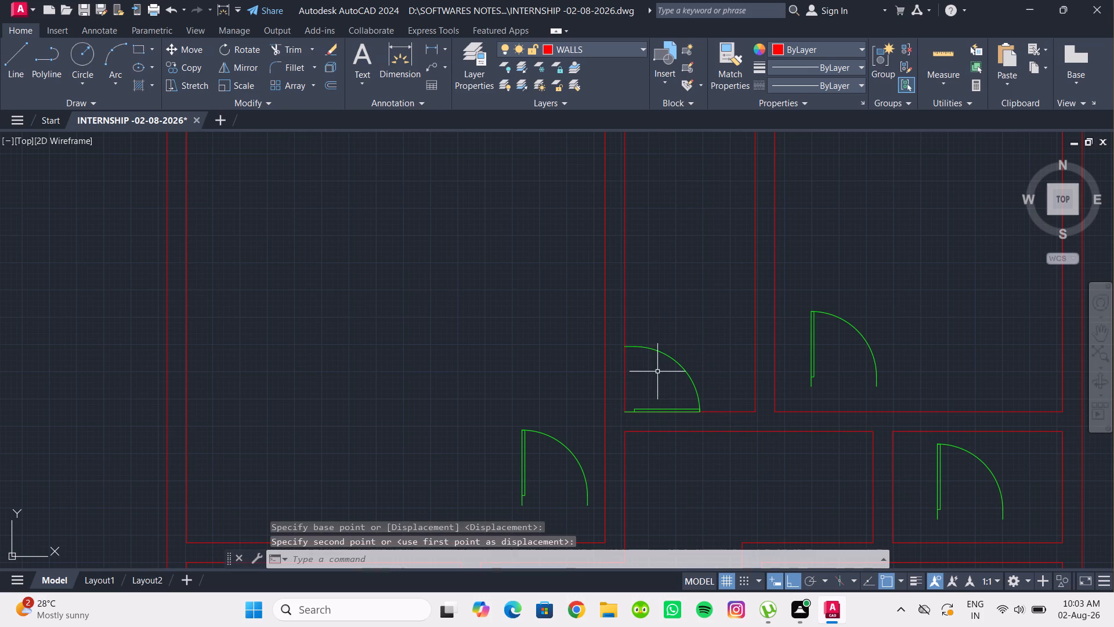
Move the door horizontally across the wall thickness so its frame end sits on the large upper-left room's wall face.
left_click_drag(709, 390, 677, 365)
left_click(665, 354)
middle_click_drag(648, 385, 661, 348)
scroll(667, 351, "up", 2)
middle_click_drag(667, 351, 695, 319)
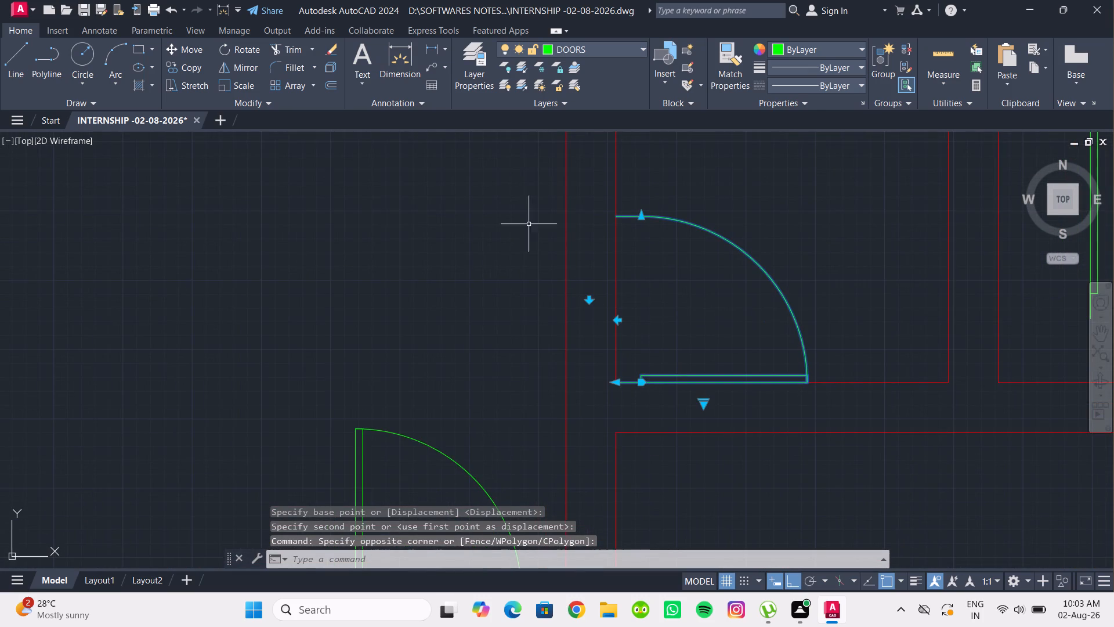
left_click(182, 51)
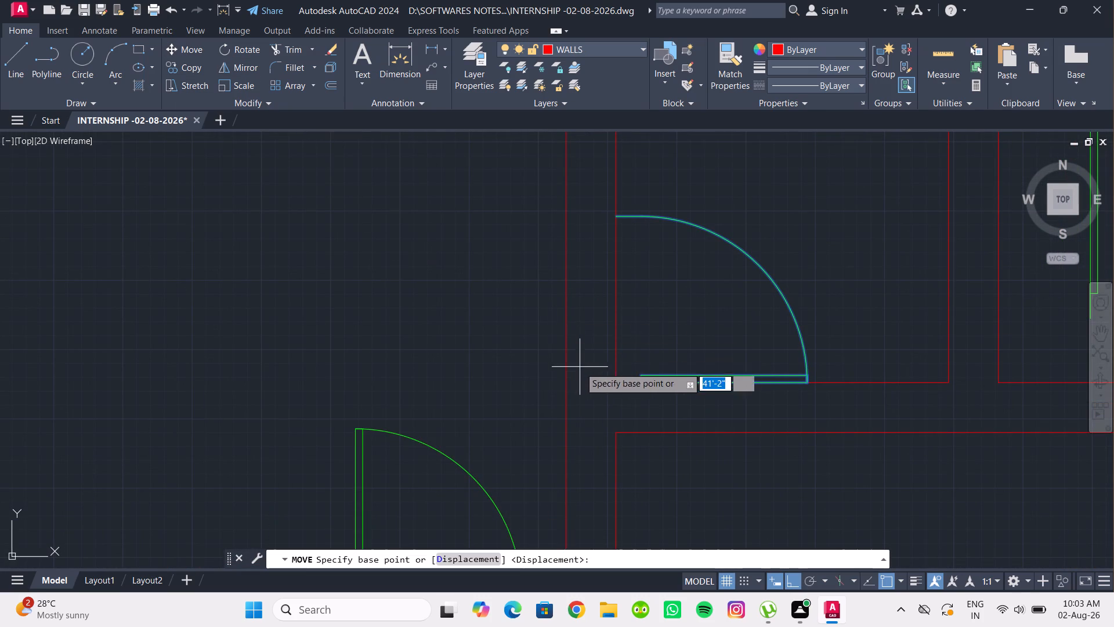
left_click(616, 385)
left_click(566, 384)
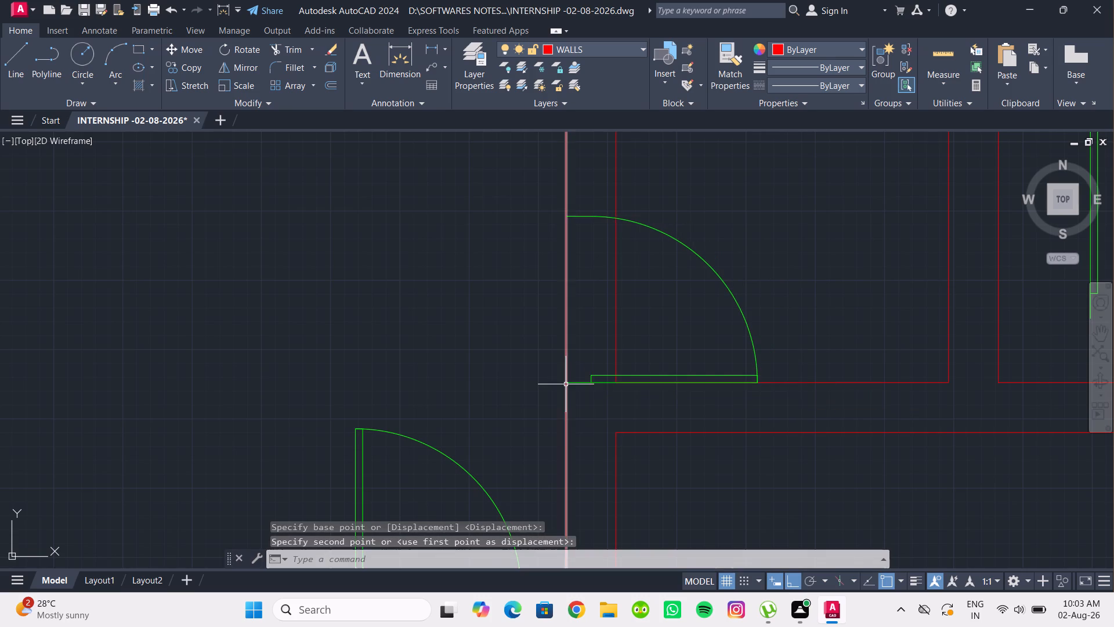
scroll(616, 339, "down", 1)
key("Escape")
scroll(632, 318, "down", 1)
middle_click(632, 318)
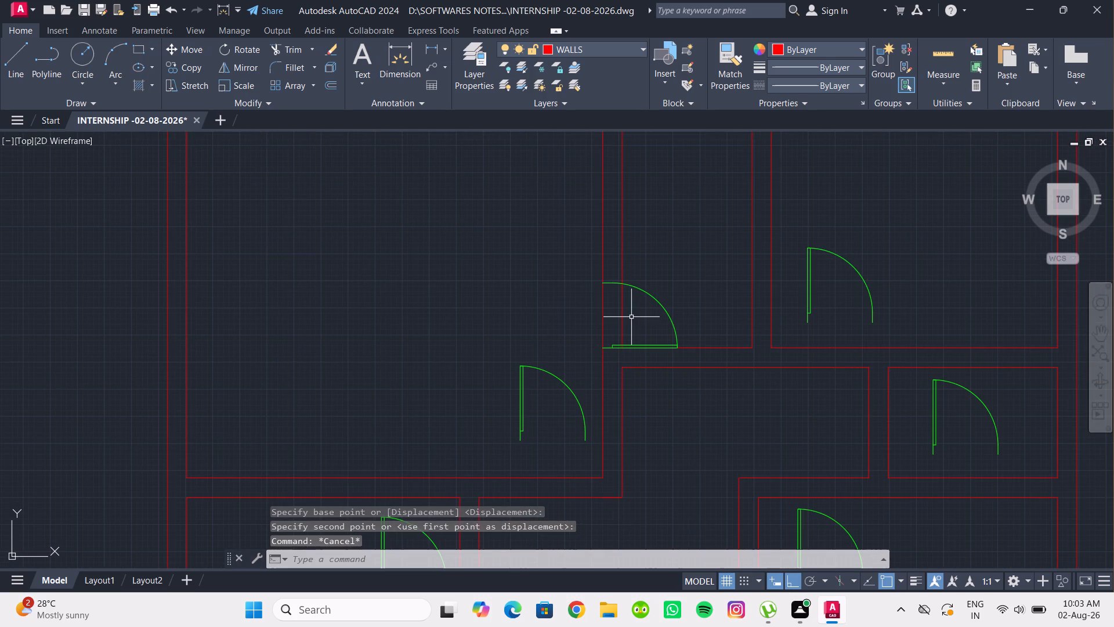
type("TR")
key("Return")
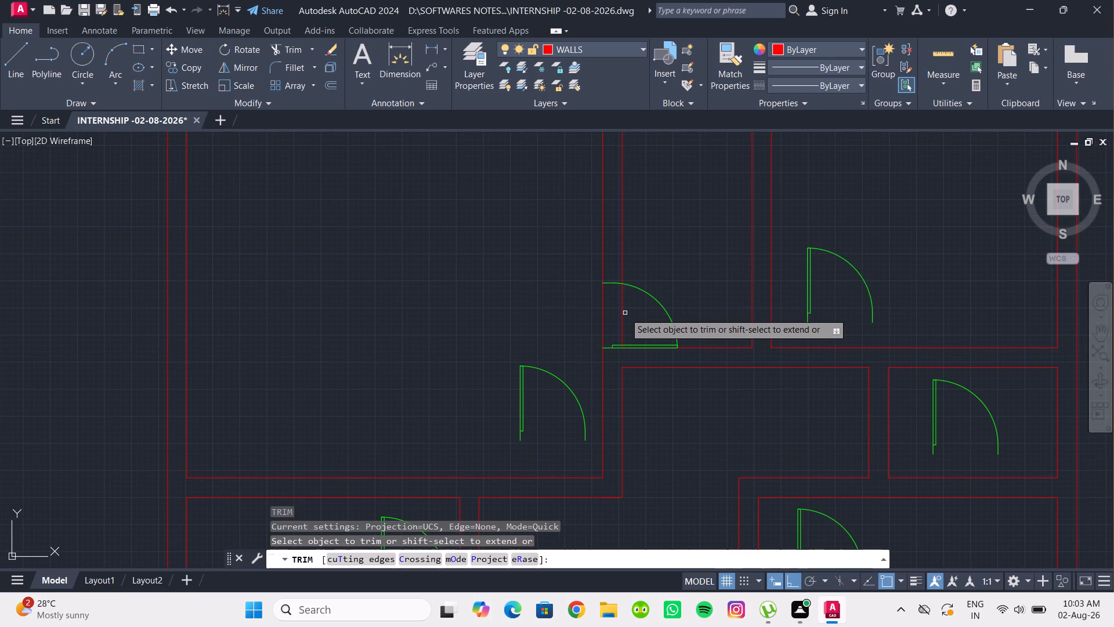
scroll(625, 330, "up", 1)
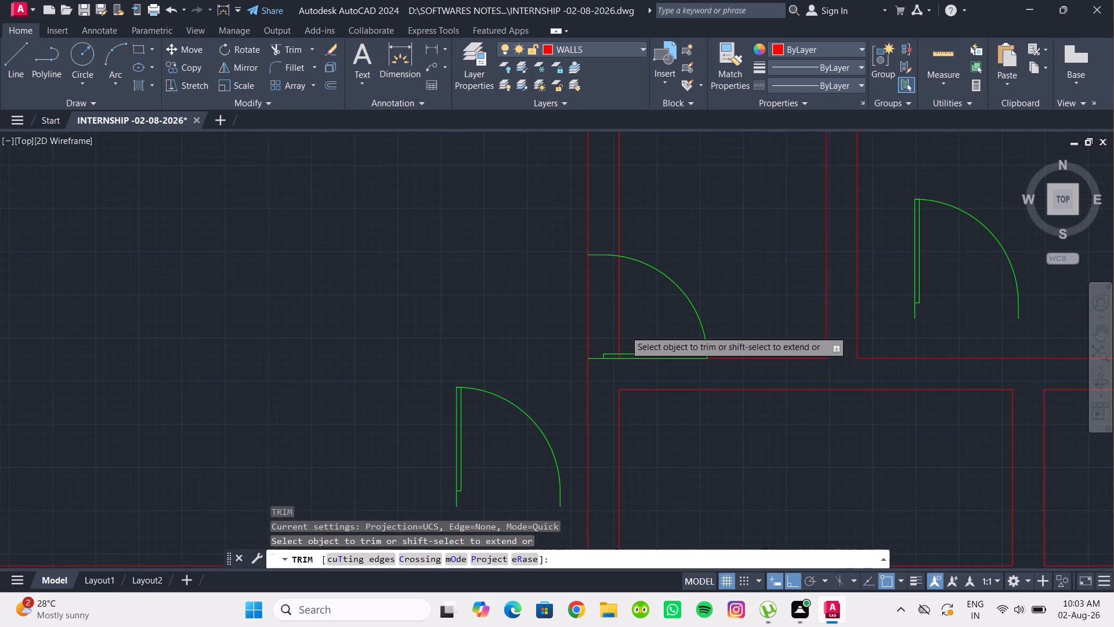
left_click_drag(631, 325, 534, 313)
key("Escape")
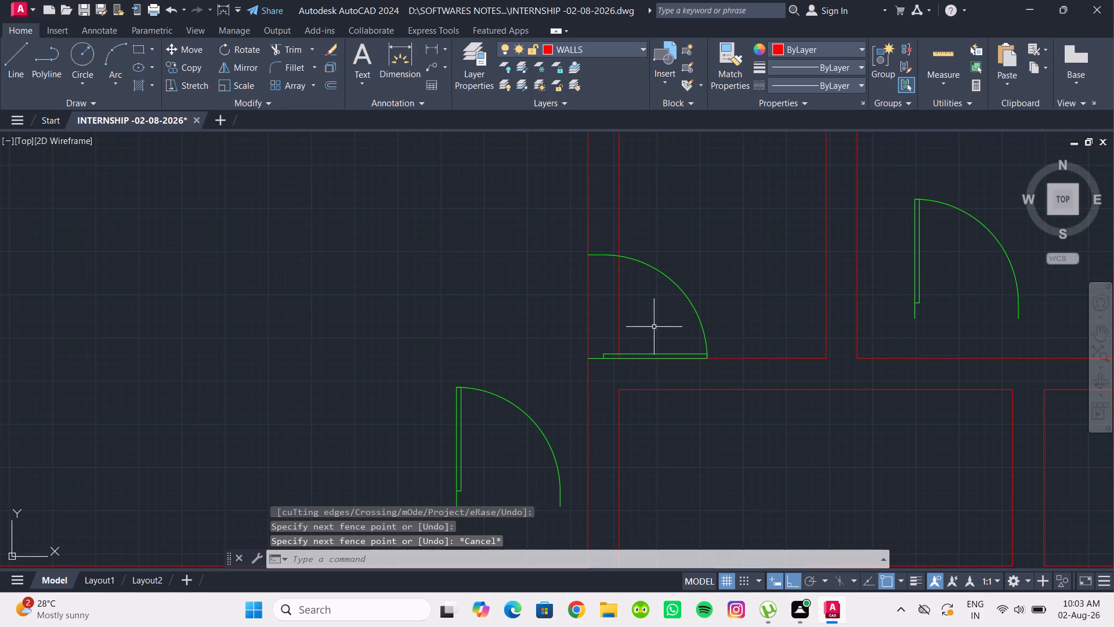
Move the door in the wall between the upper-left and narrow upper-middle rooms 6" upward.
left_click(701, 330)
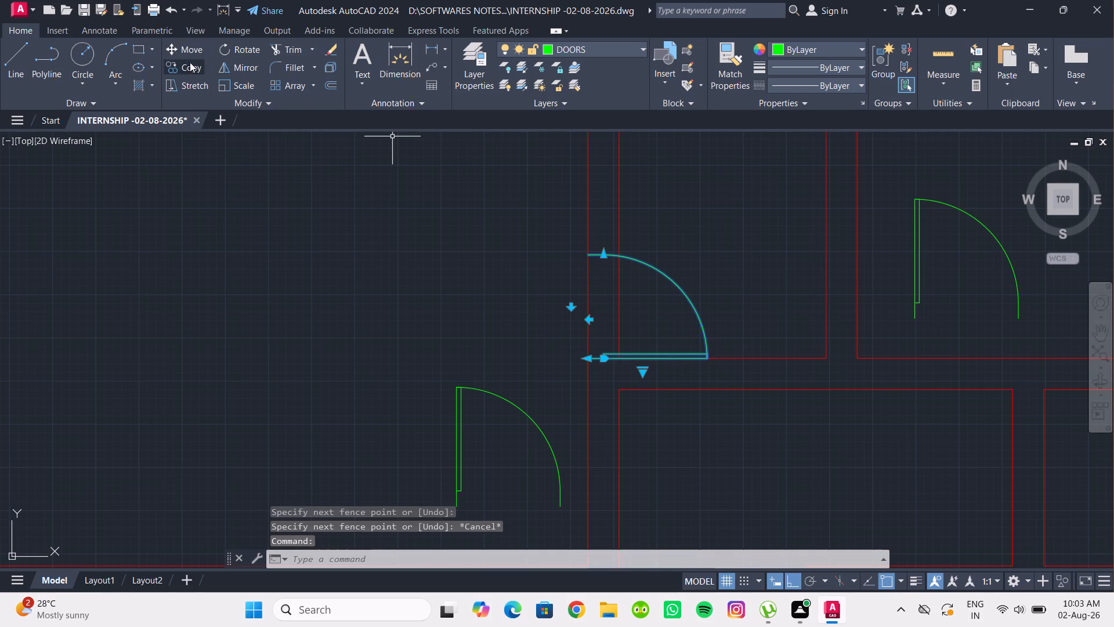
left_click(181, 47)
left_click(586, 358)
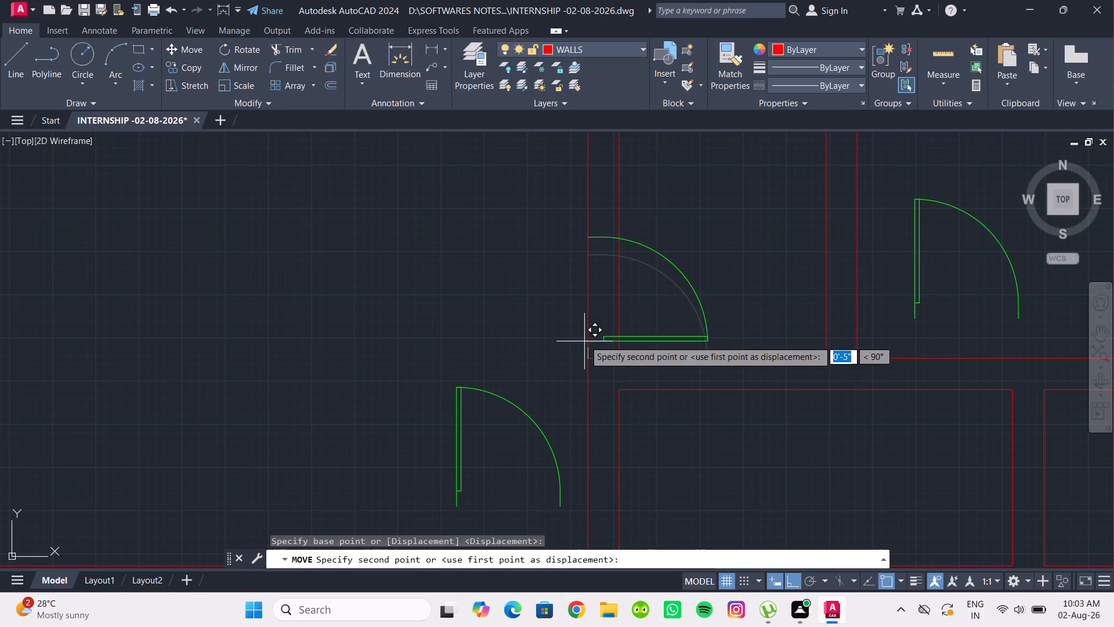
key("6")
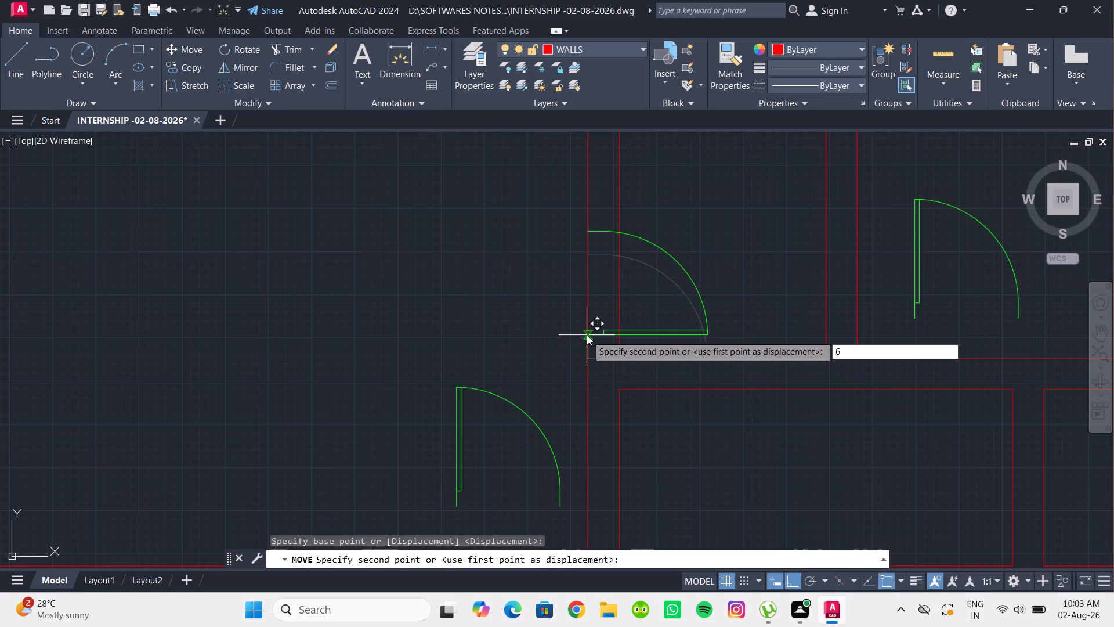
key("Return")
key("Escape")
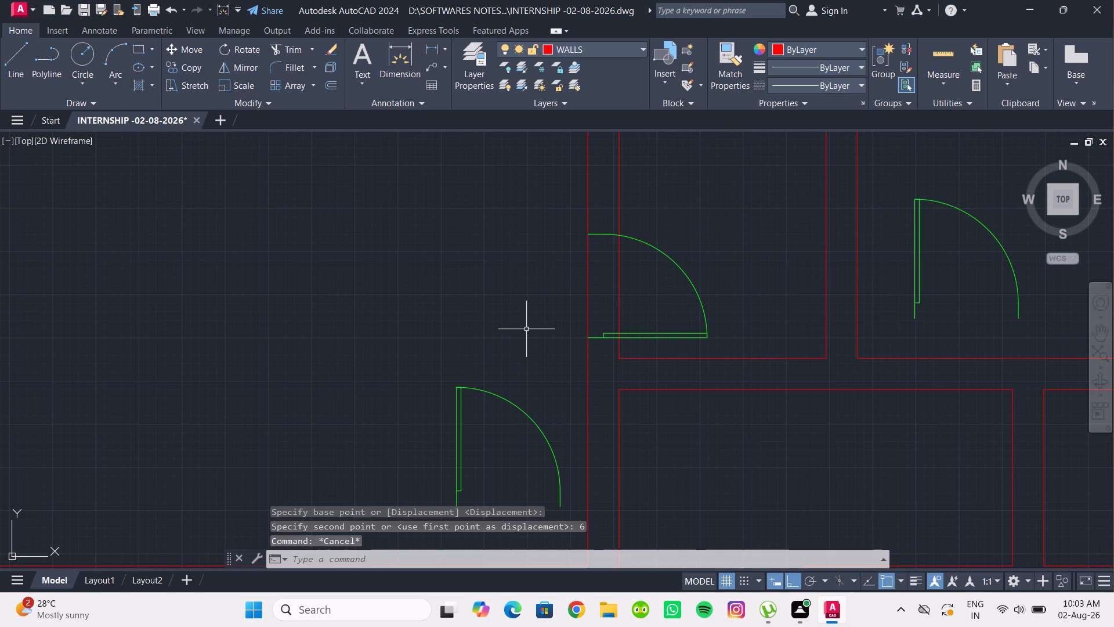
Trim both wall lines across the door opening between the large upper-left room and the narrow upper-middle room.
type("TR")
key("Return")
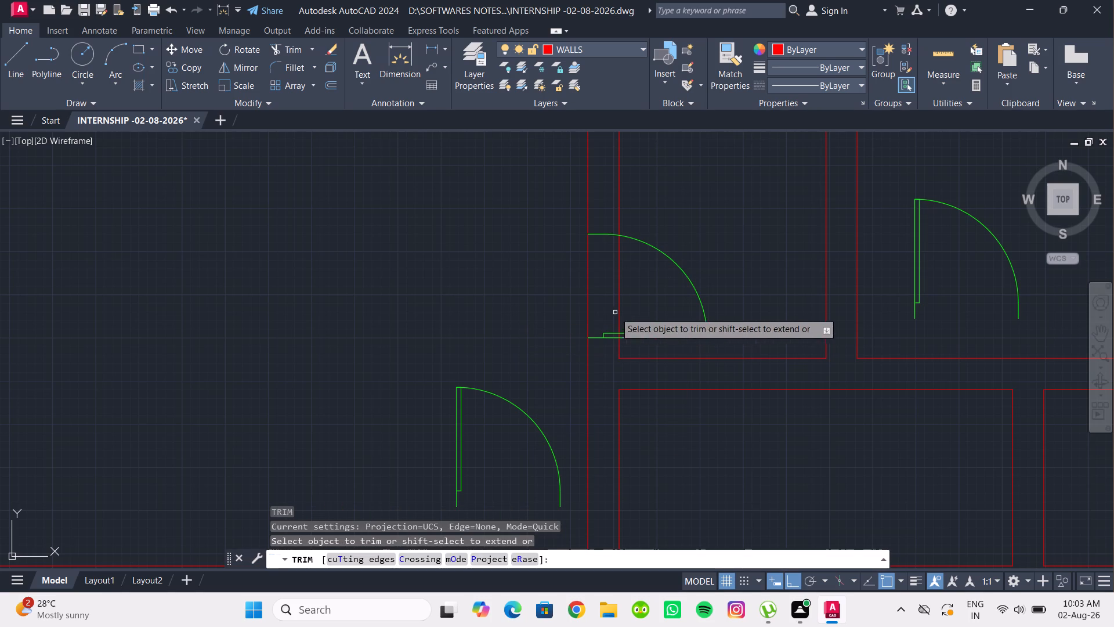
left_click_drag(646, 305, 569, 271)
scroll(562, 266, "down", 3)
middle_click_drag(562, 266, 559, 253)
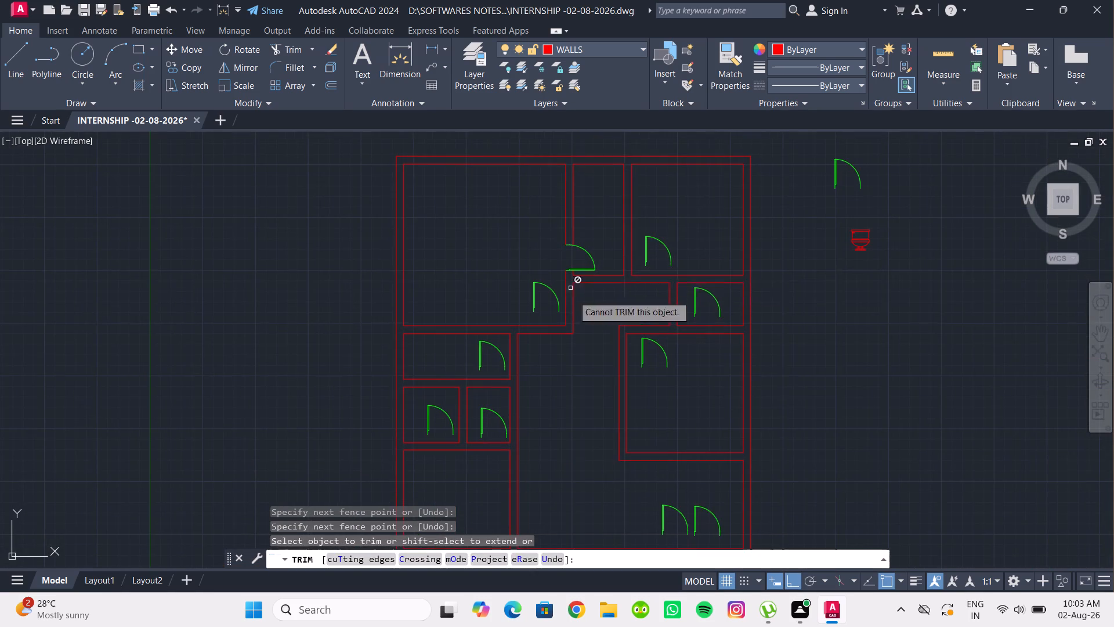
scroll(620, 347, "up", 1)
middle_click_drag(620, 347, 579, 394)
middle_click_drag(587, 343, 537, 362)
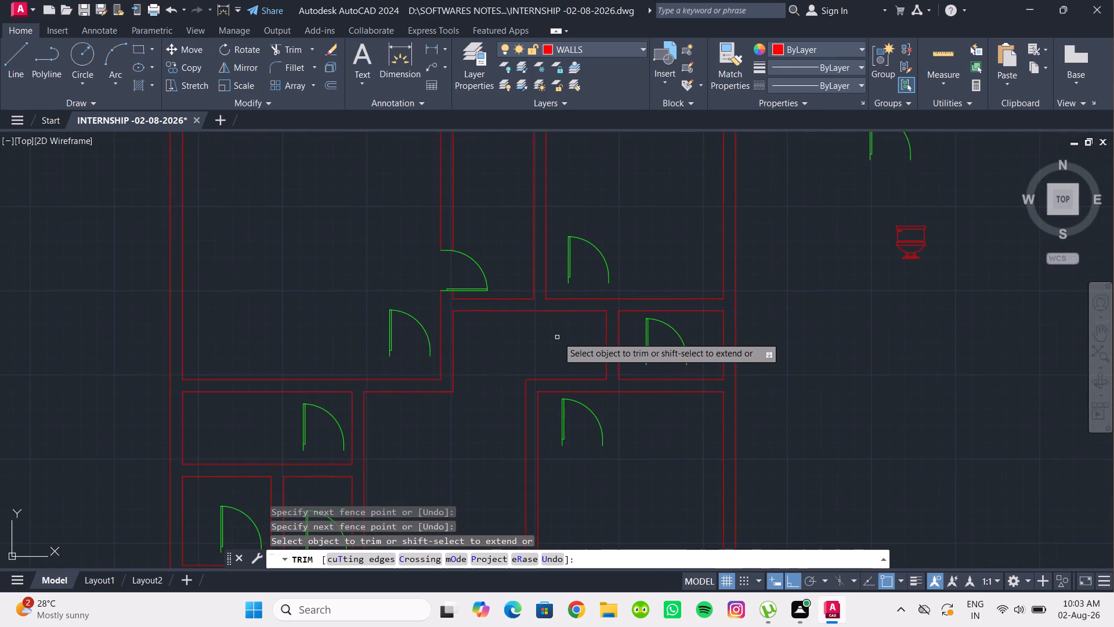
scroll(562, 337, "up", 1)
middle_click_drag(556, 338, 546, 370)
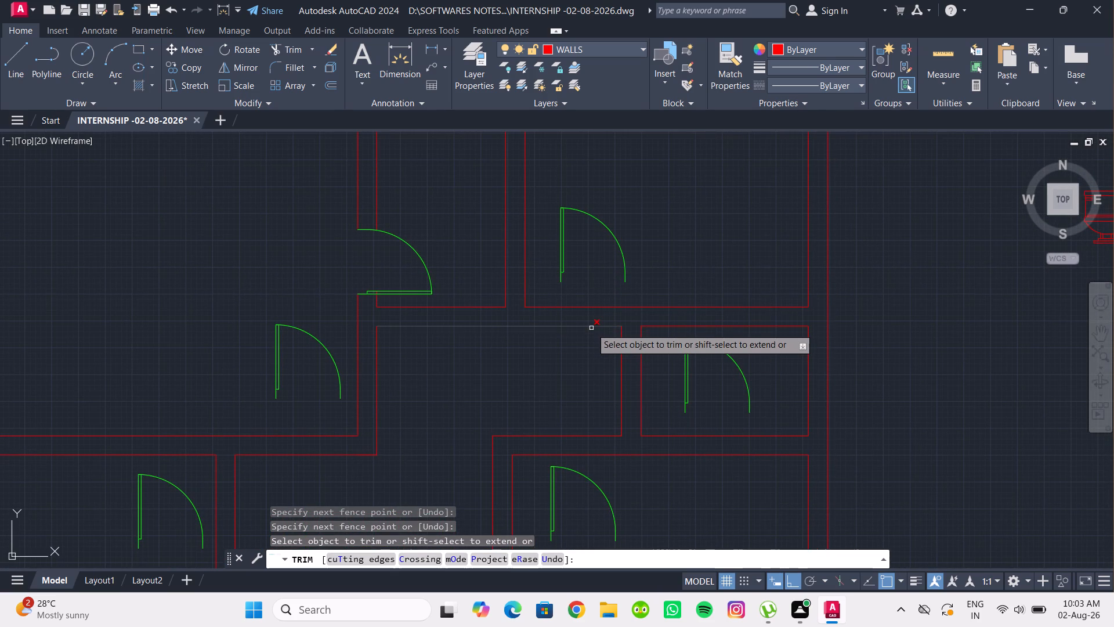
key("Escape")
Move the upper-right room's door by its hinge-side endpoint onto that room's lower-left inner corner.
left_click_drag(589, 259, 564, 246)
left_click(561, 240)
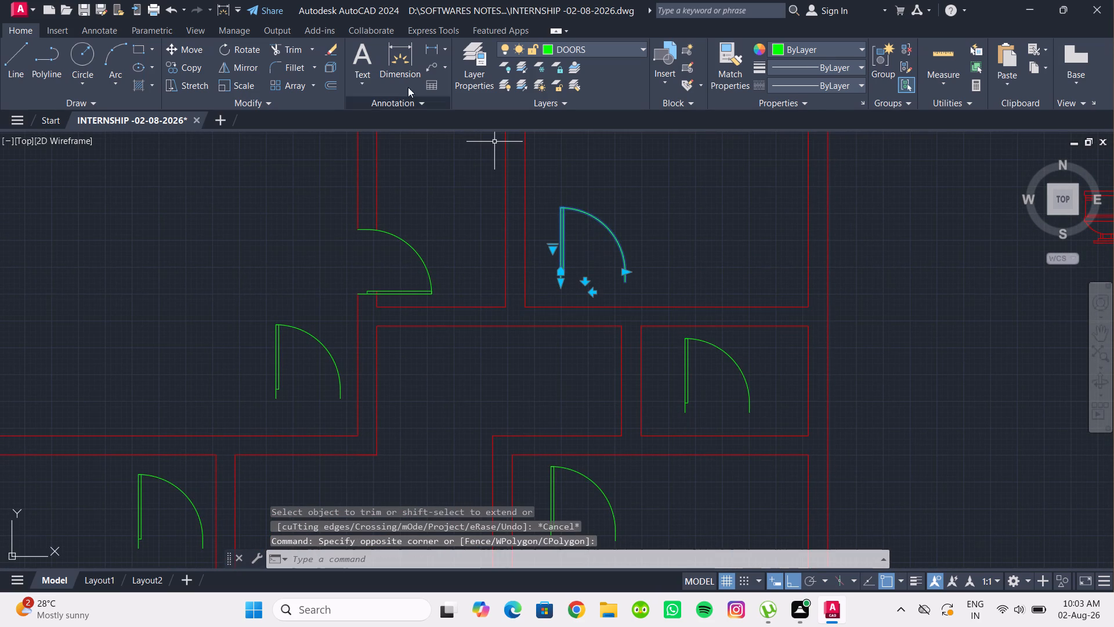
left_click(191, 44)
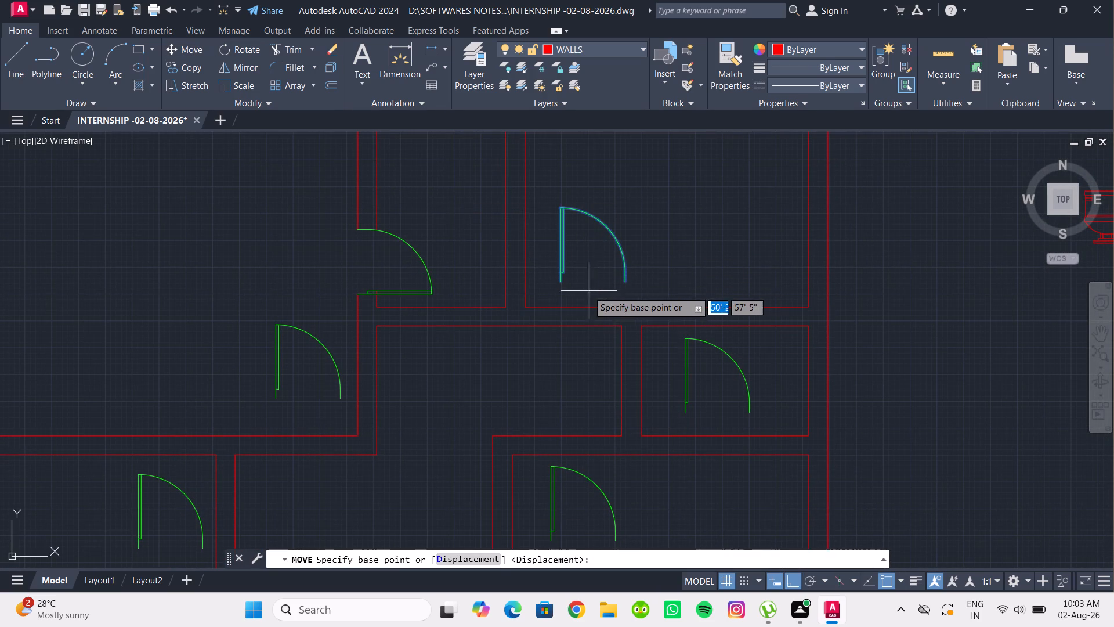
scroll(577, 286, "up", 2)
left_click(533, 276)
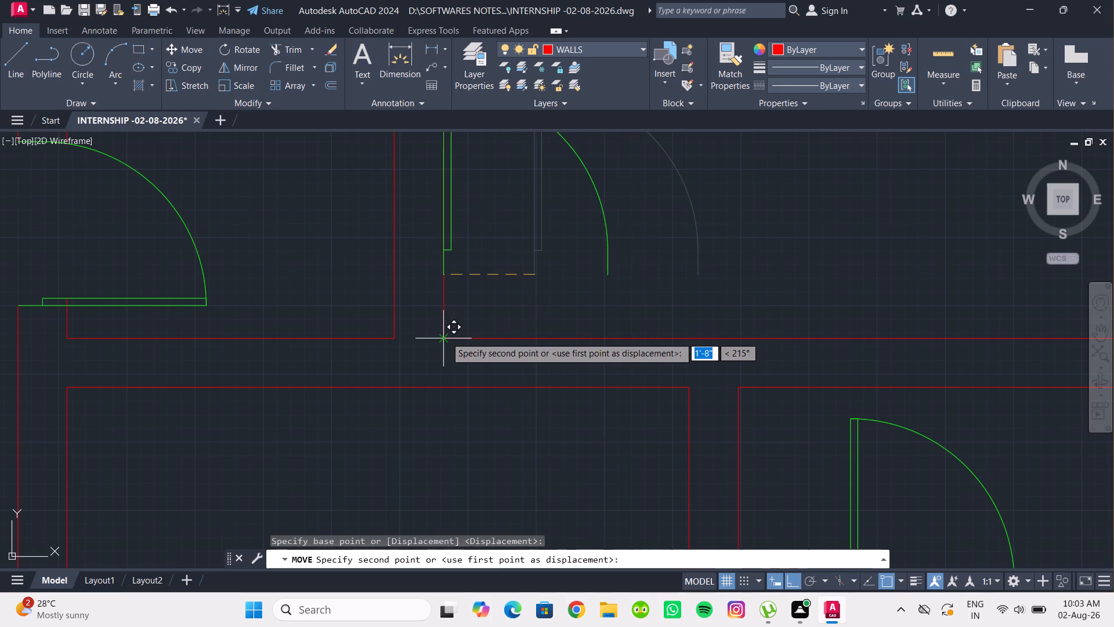
left_click(446, 338)
Move the upper-right room's door down across the wall thickness so its frame end sits on the lower wall line.
left_click_drag(476, 290, 463, 280)
left_click(449, 260)
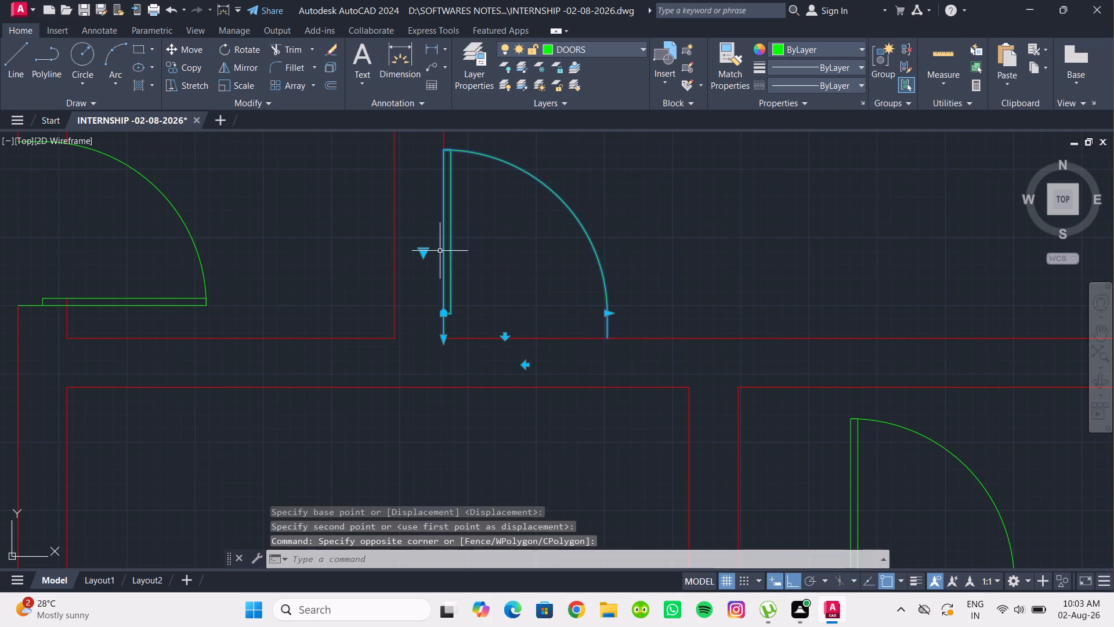
left_click(181, 54)
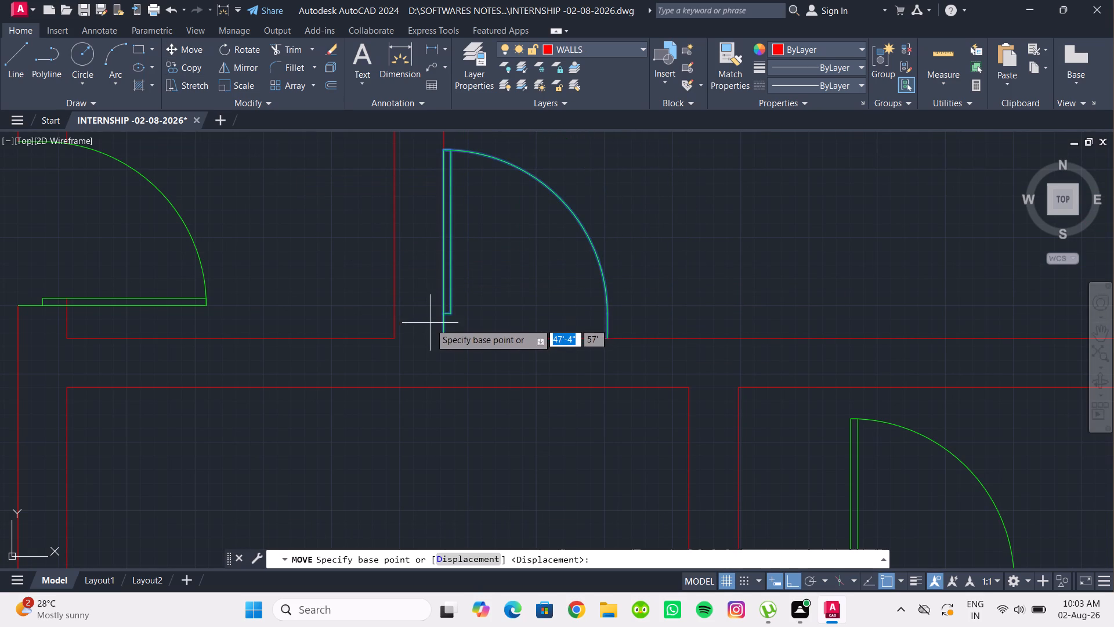
left_click(443, 338)
left_click(451, 388)
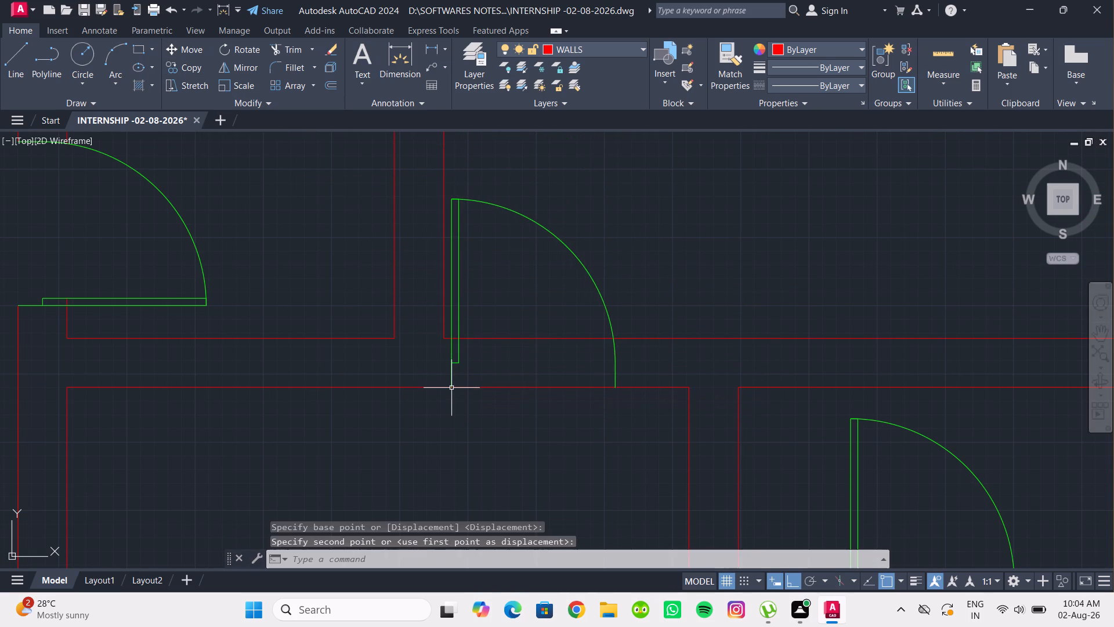
Move the upper-right room's door 6" to the right along the wall.
key("Escape")
left_click(470, 372)
left_click(457, 361)
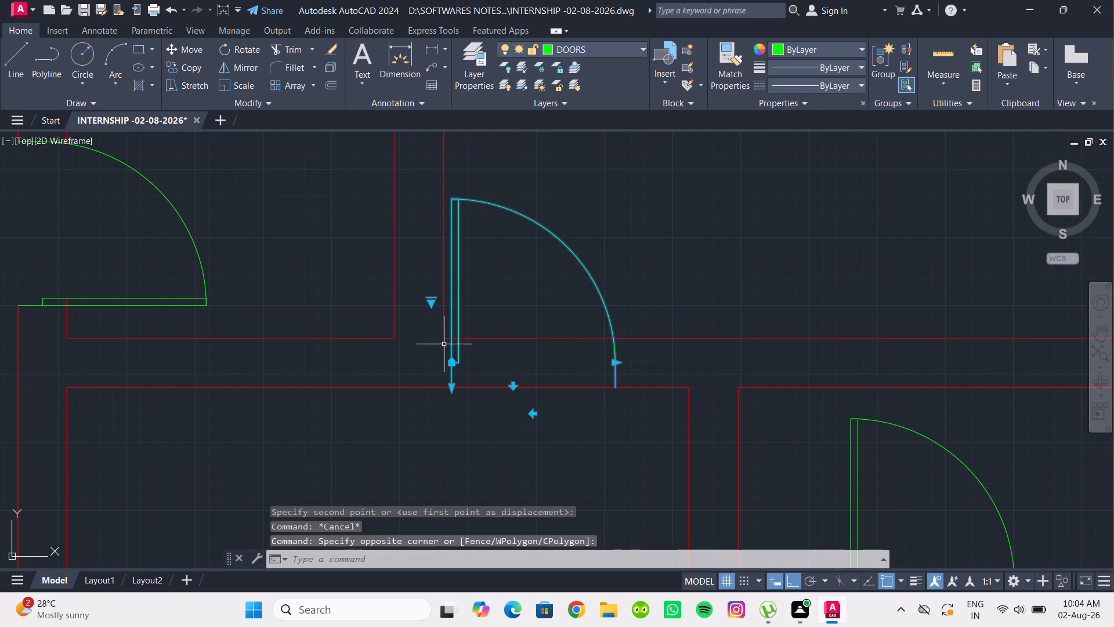
left_click(206, 45)
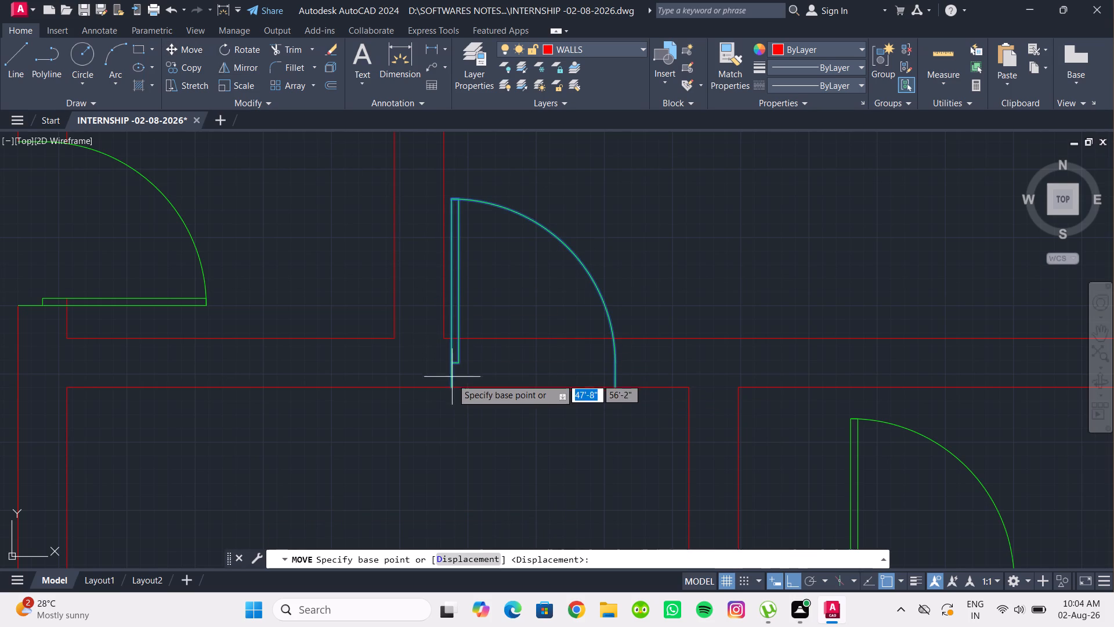
left_click(450, 384)
key("6")
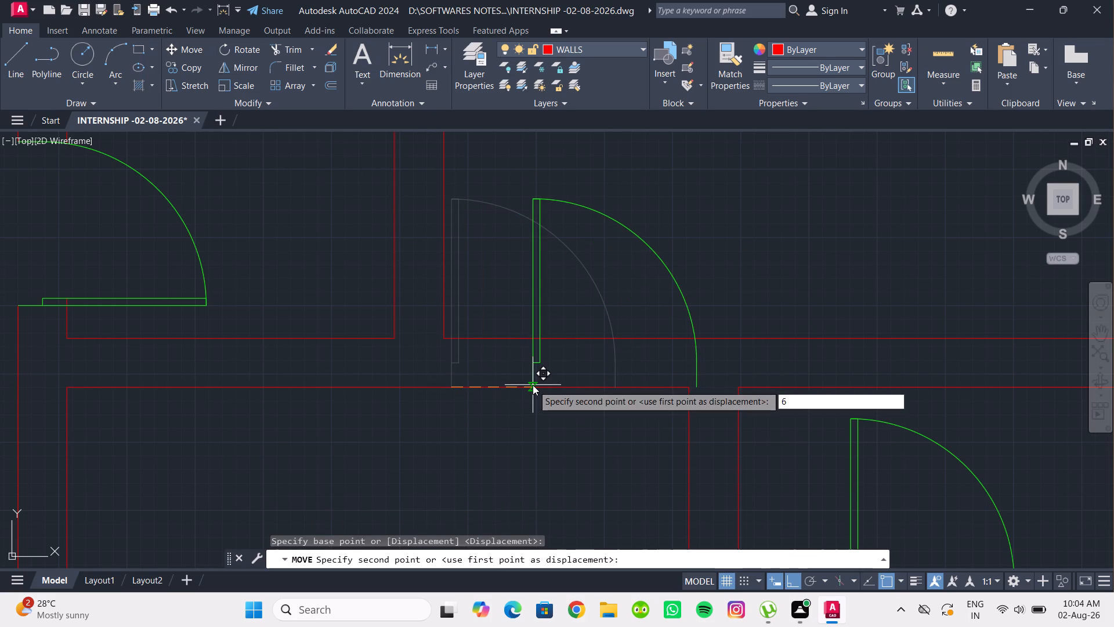
key("Return")
key("Escape")
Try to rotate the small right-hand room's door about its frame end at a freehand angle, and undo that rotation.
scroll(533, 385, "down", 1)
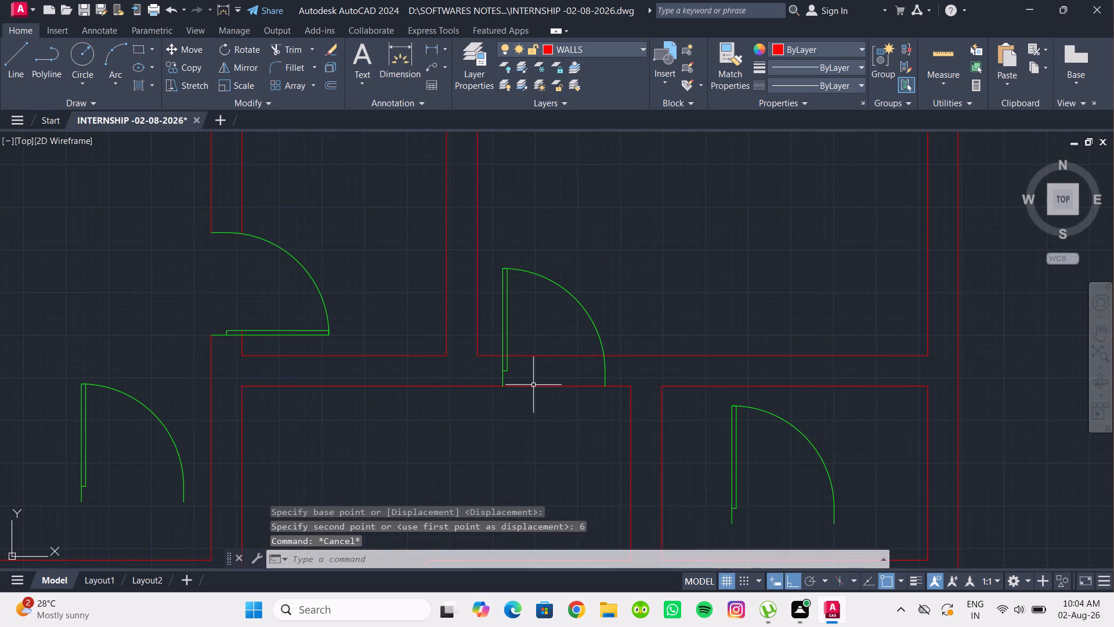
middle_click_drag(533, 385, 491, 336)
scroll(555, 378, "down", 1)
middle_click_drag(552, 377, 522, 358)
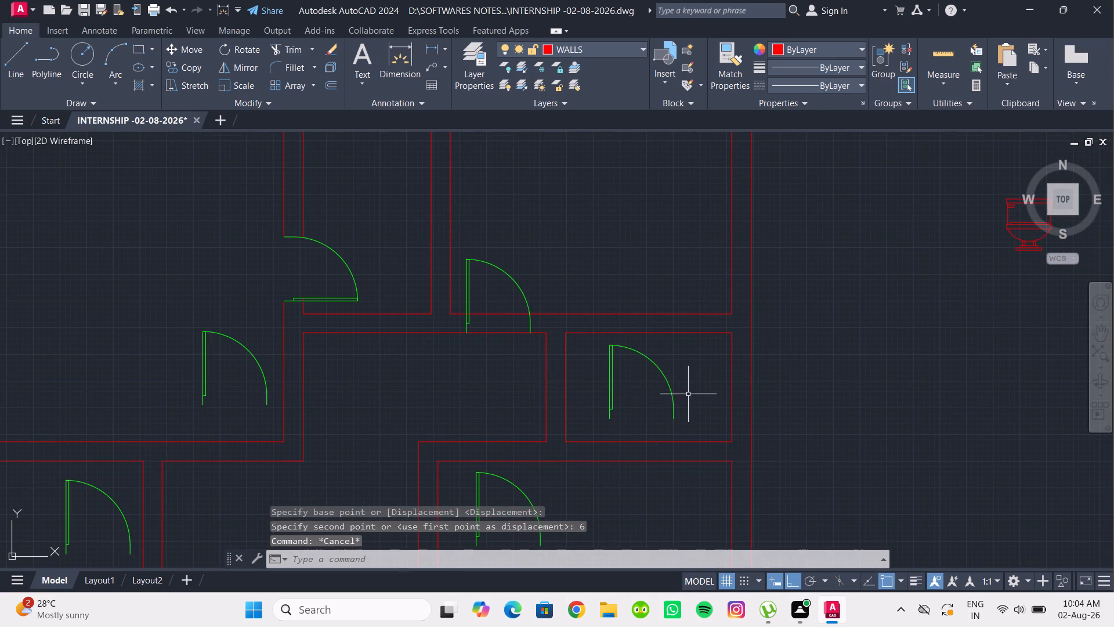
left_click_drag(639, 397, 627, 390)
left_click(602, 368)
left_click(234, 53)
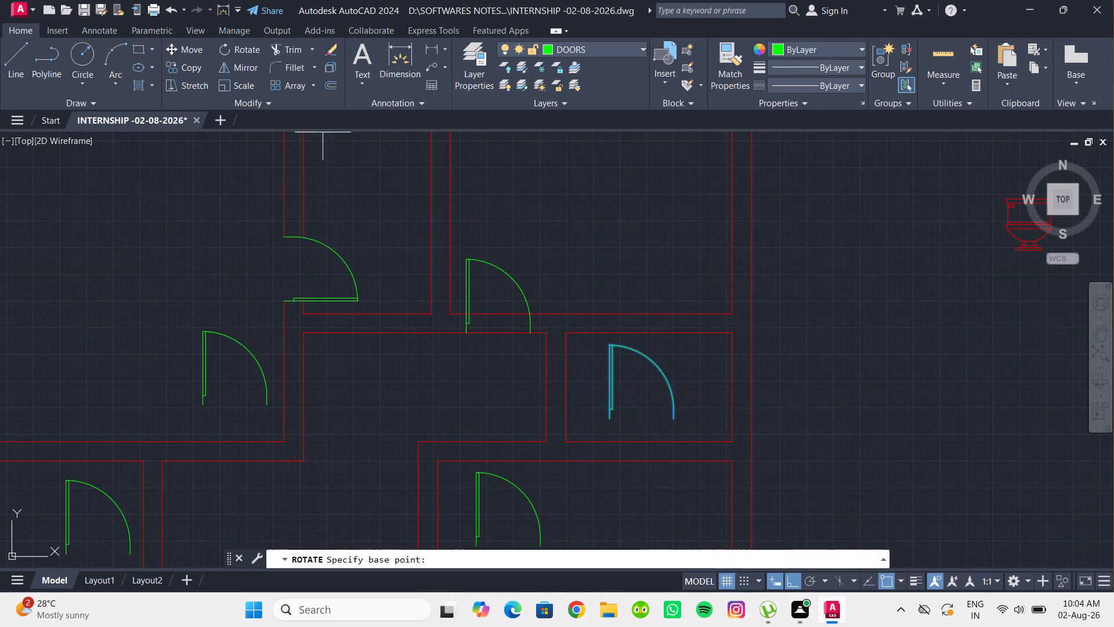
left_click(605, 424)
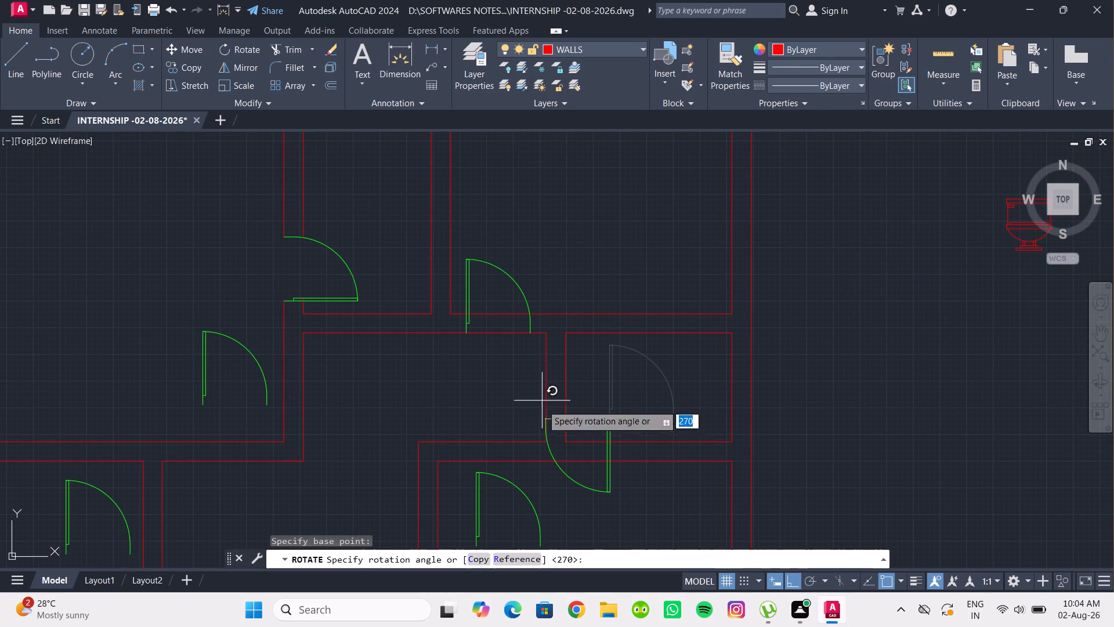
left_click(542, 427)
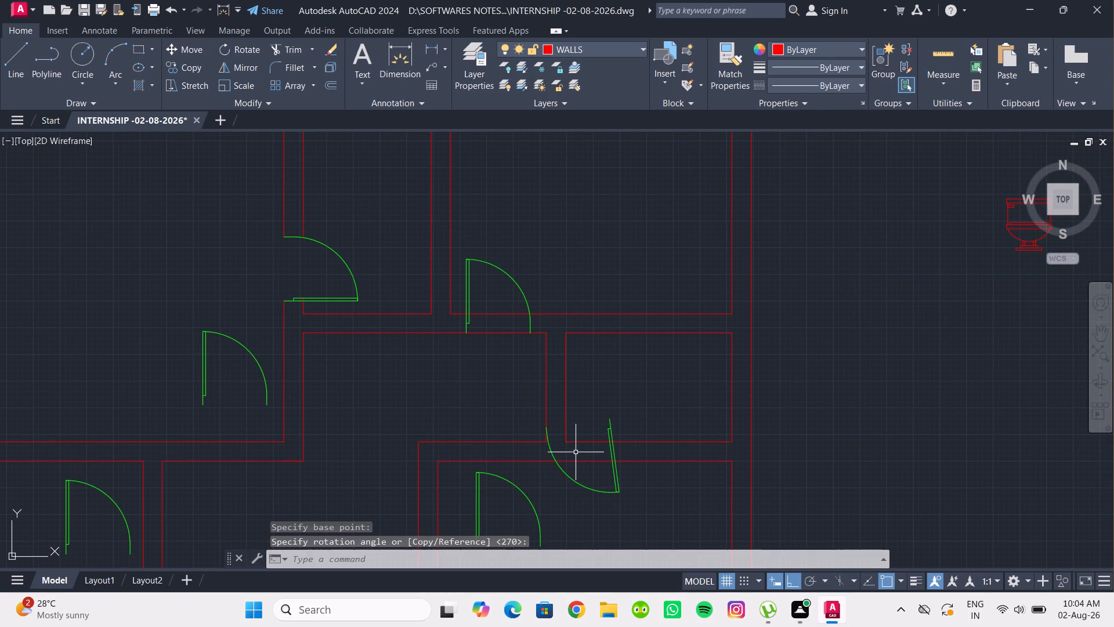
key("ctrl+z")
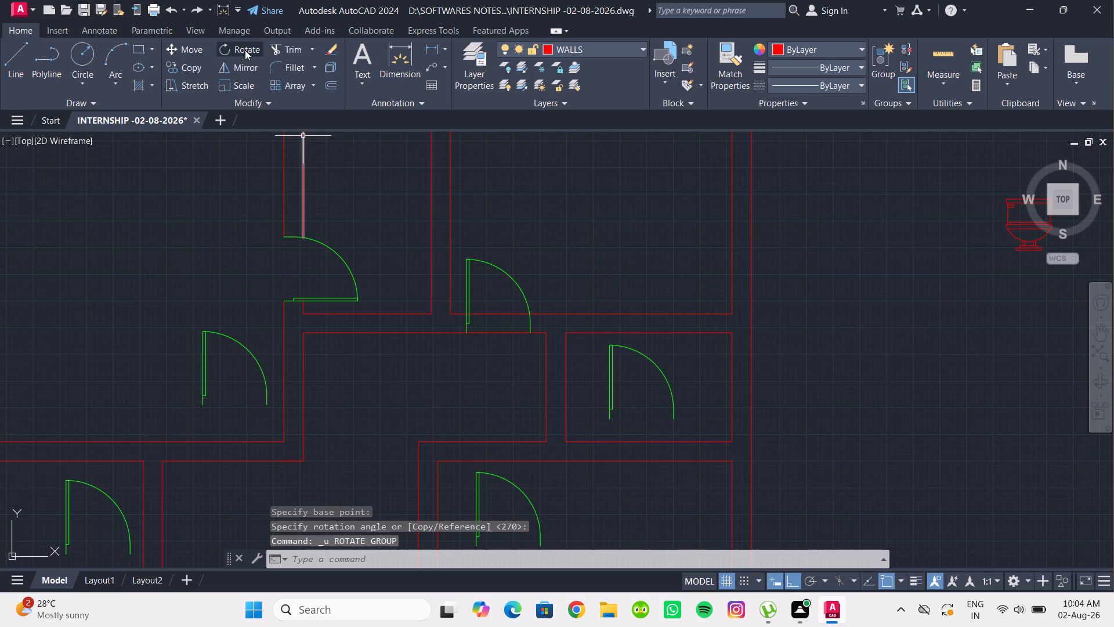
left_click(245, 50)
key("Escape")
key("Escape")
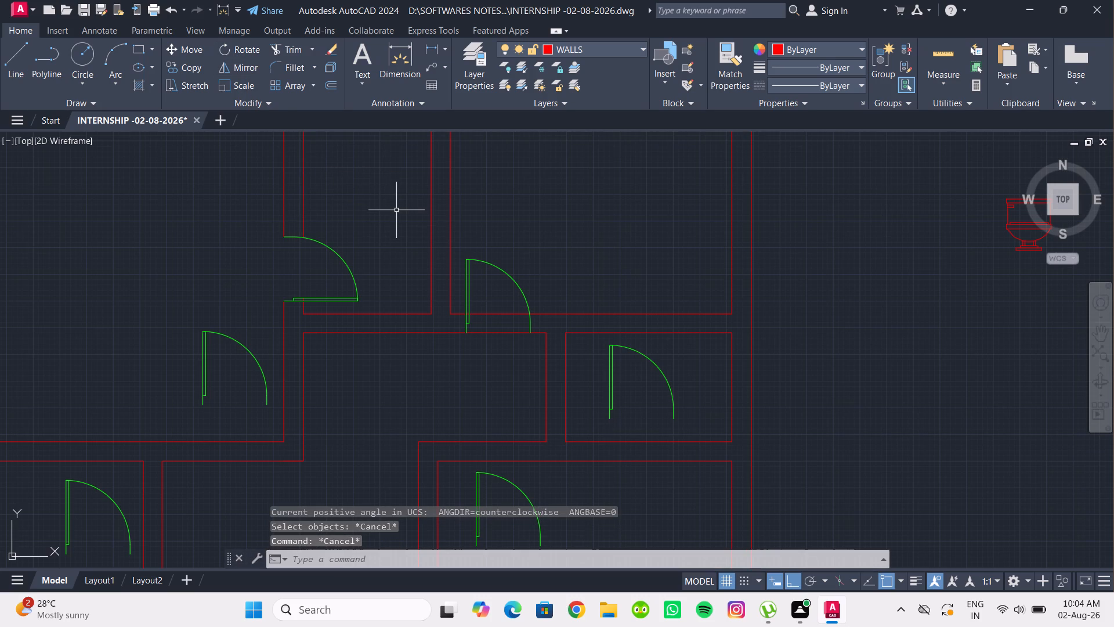
Rotate the small right-hand room's door 180° about its hinge-side frame end.
left_click(614, 397)
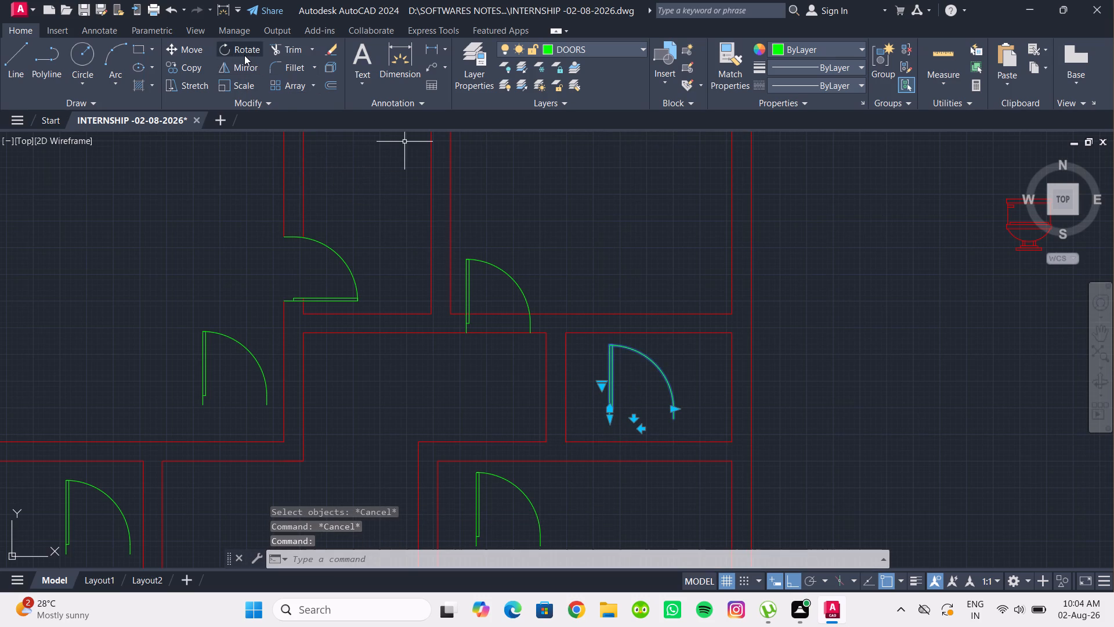
left_click(244, 55)
left_click(609, 424)
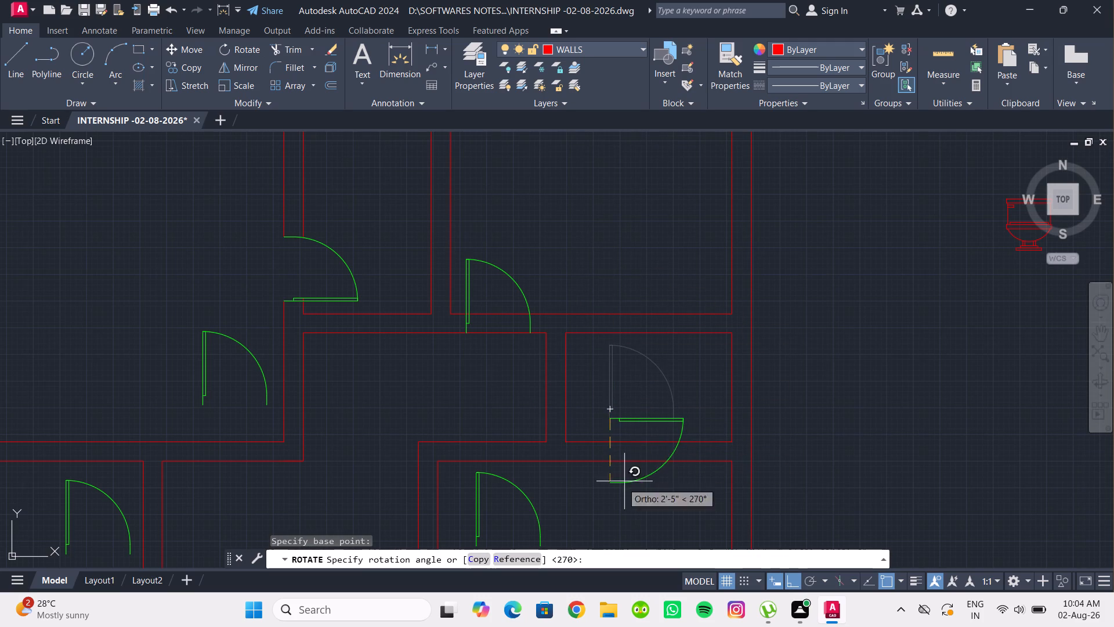
left_click(432, 397)
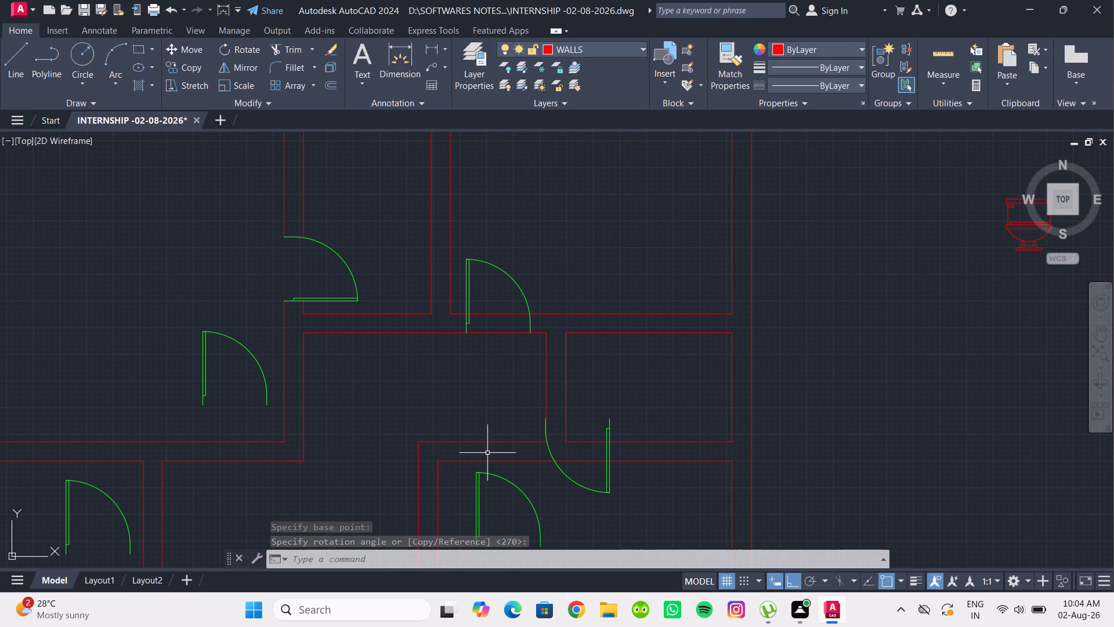
Mirror the rotated door across a vertical line beside it, erasing the source door.
left_click(612, 426)
left_click(605, 423)
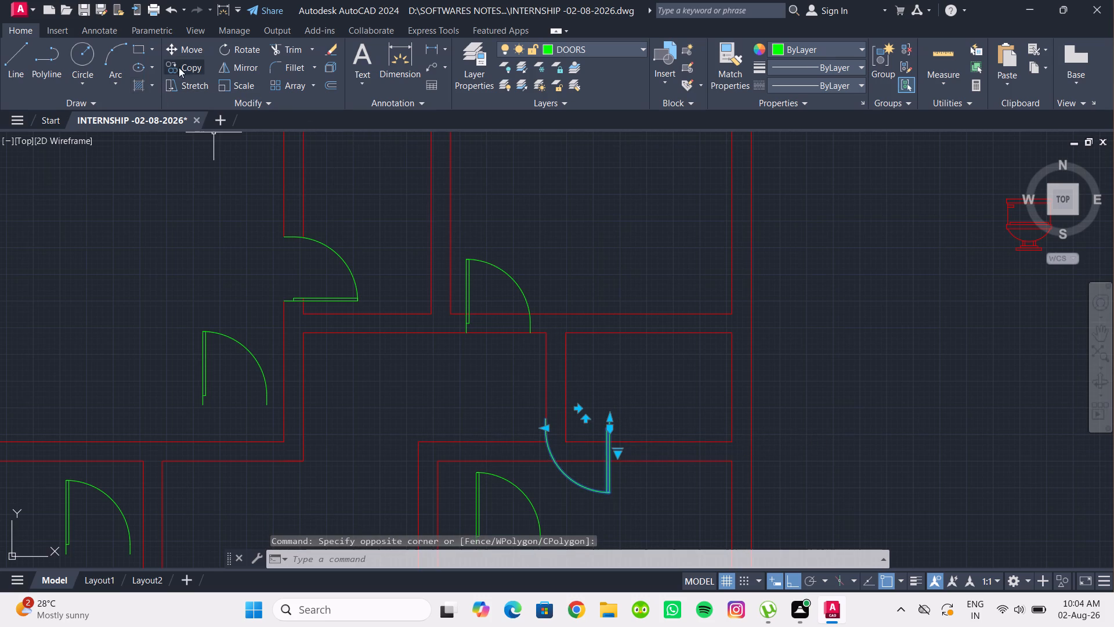
left_click(246, 65)
left_click(632, 399)
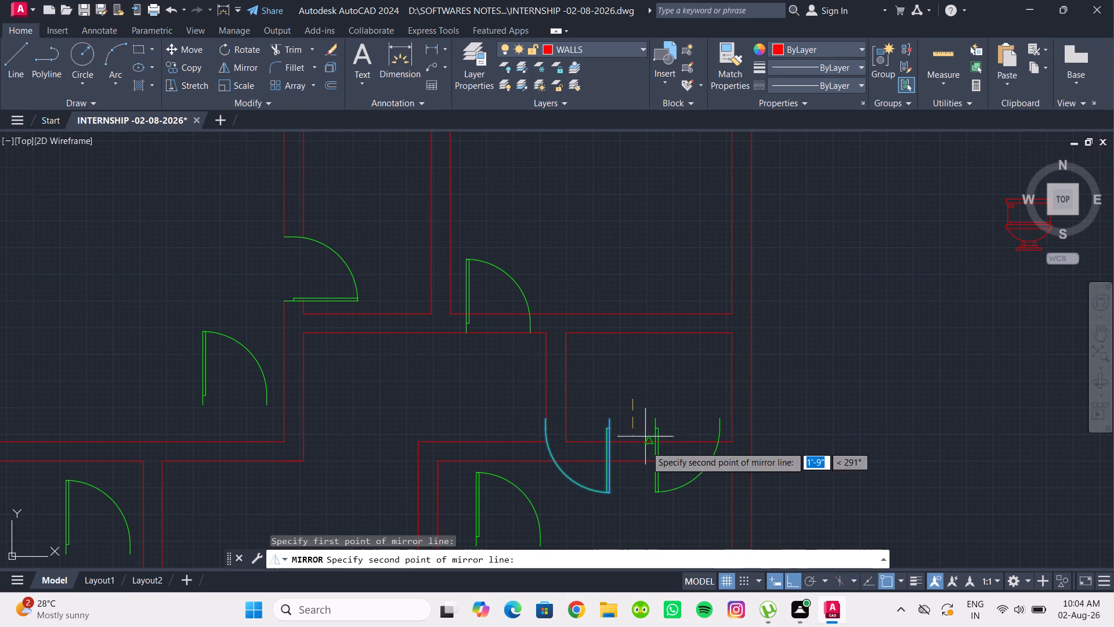
left_click(636, 502)
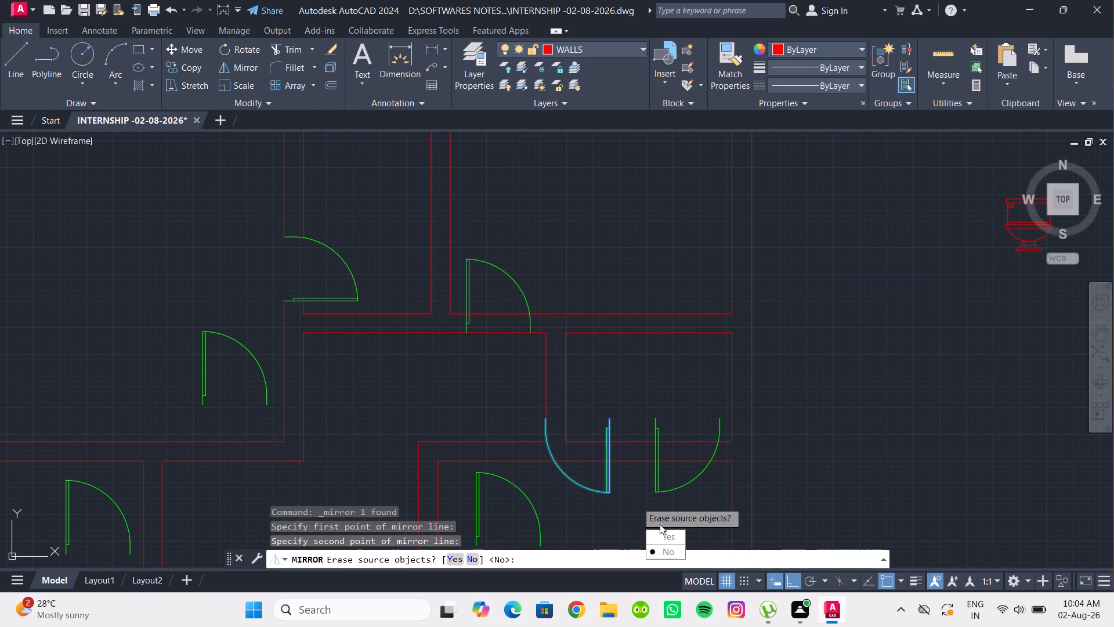
left_click_drag(660, 531, 636, 502)
Move the mirrored door by its hinge-side frame end onto the small right-hand room's upper-left inner corner.
left_click(659, 477)
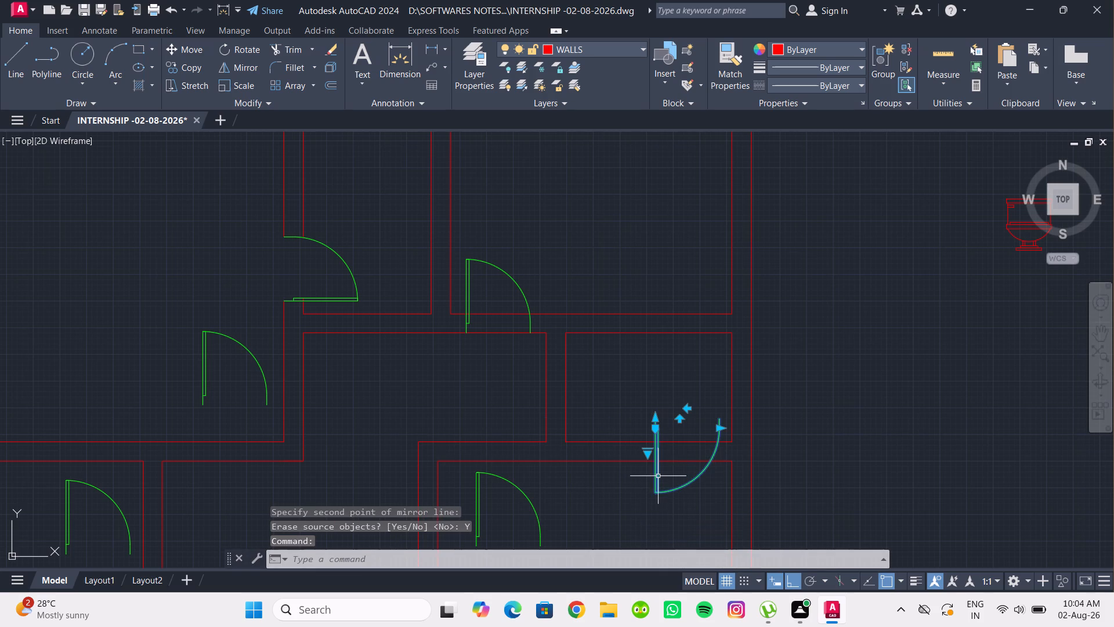
left_click(186, 53)
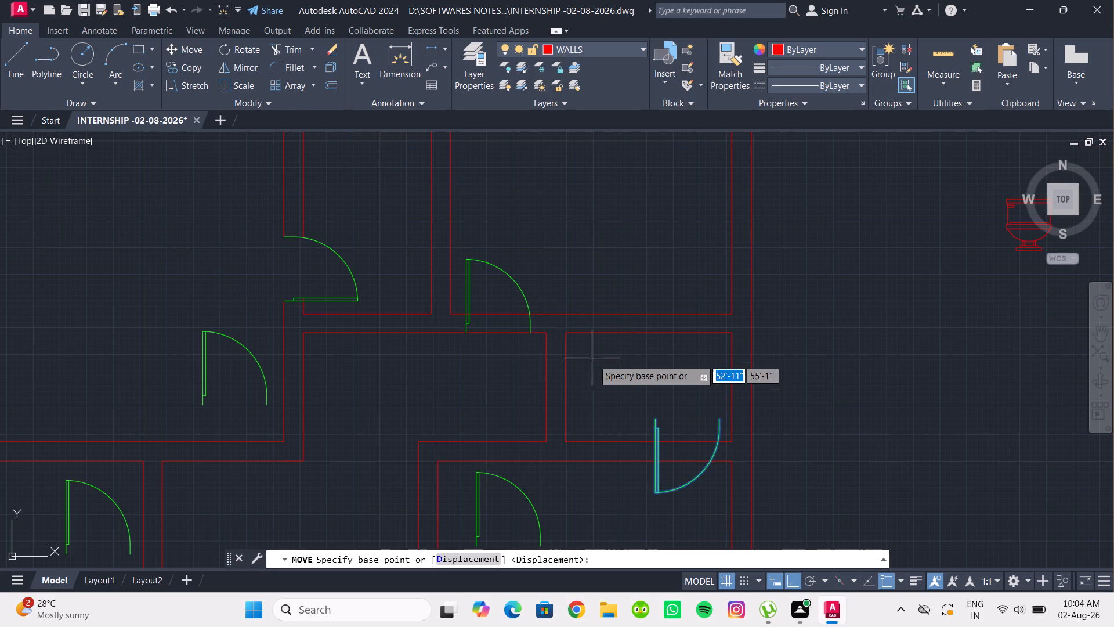
scroll(621, 404, "up", 1)
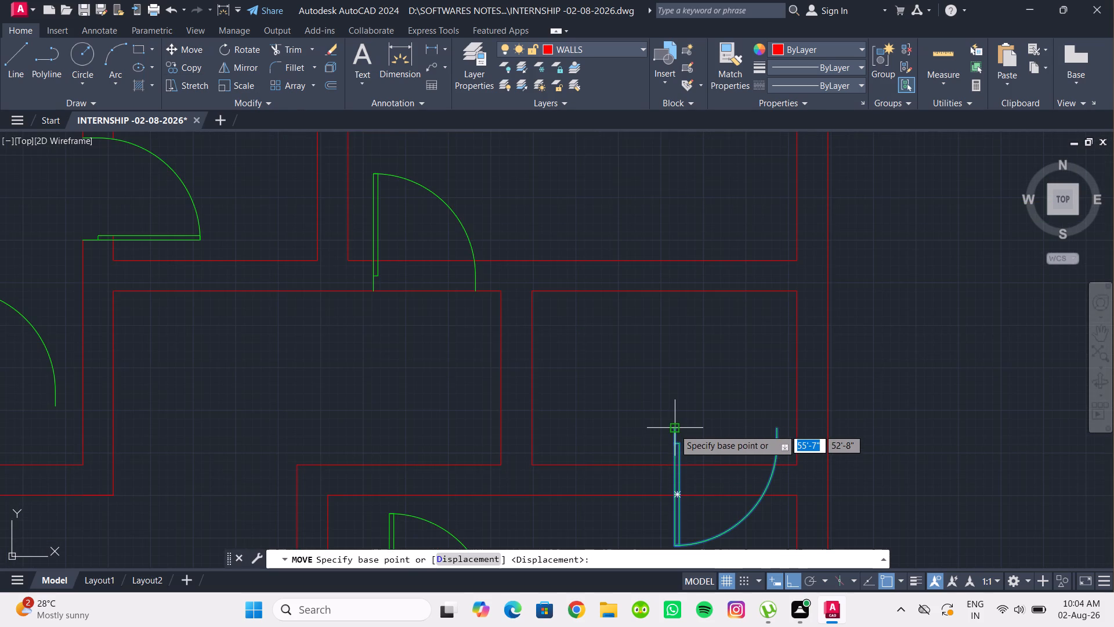
left_click(674, 429)
scroll(520, 306, "up", 2)
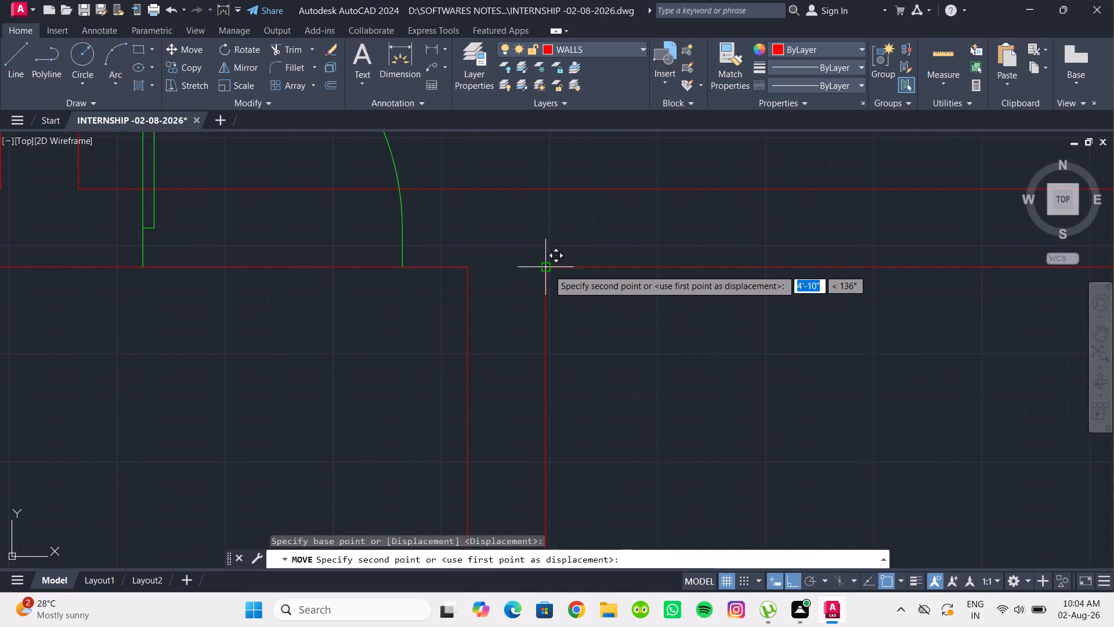
left_click(548, 269)
Move the small right-hand room's door 9" up so its frame end sits on the upper wall line.
left_click_drag(765, 456, 730, 429)
left_click(728, 426)
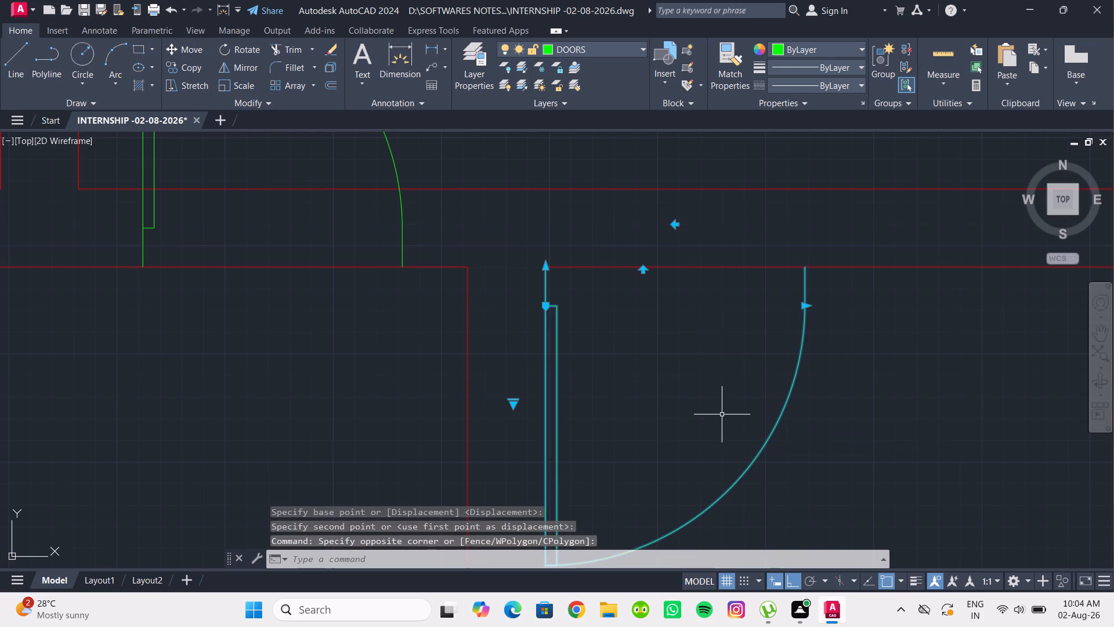
left_click(189, 53)
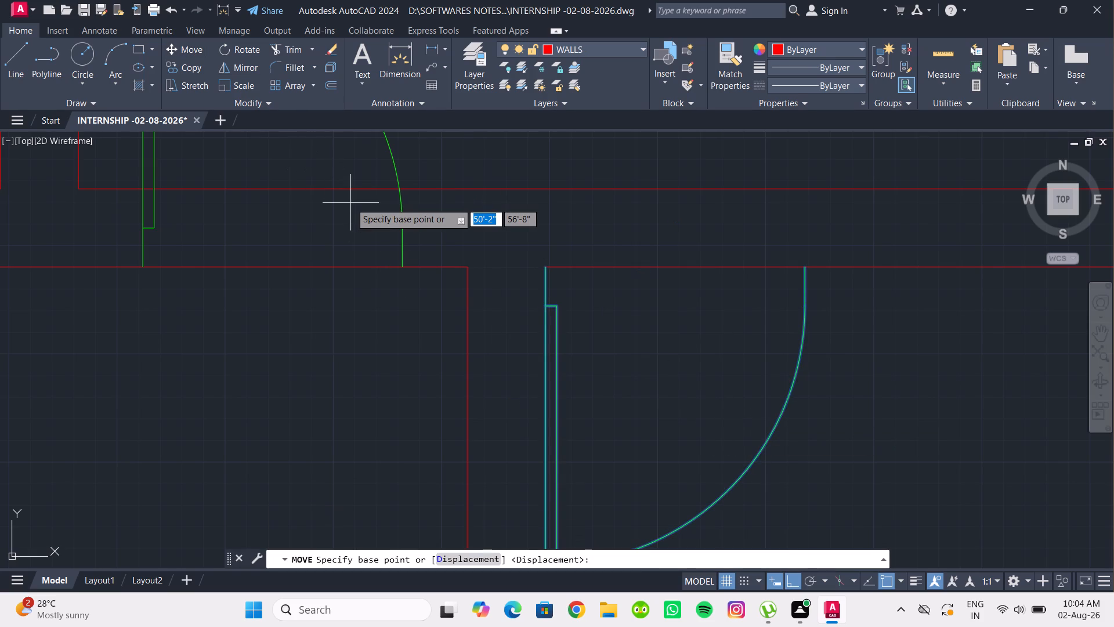
left_click(547, 269)
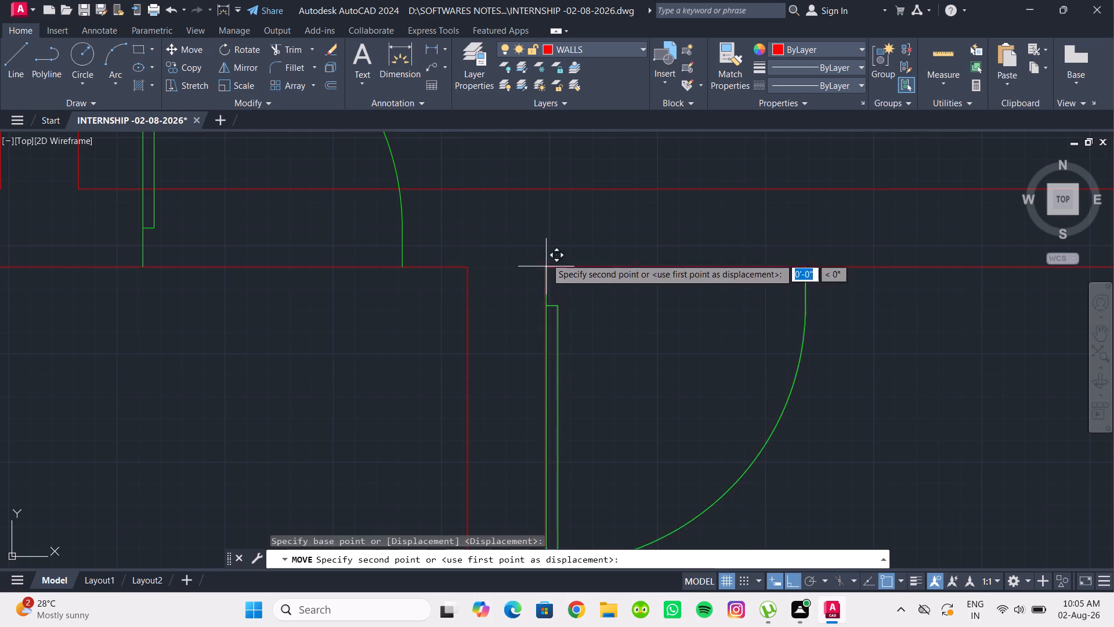
left_click(548, 187)
key("Escape")
Move the small right-hand room's door 6" to the right along the wall.
left_click_drag(777, 443, 700, 403)
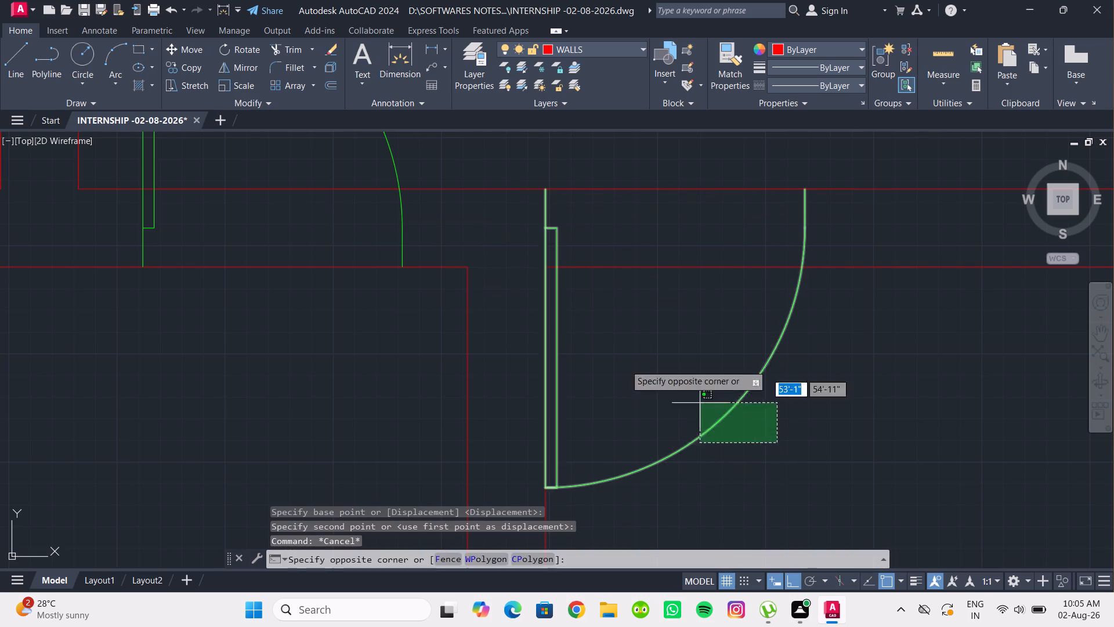
left_click(619, 358)
left_click(185, 49)
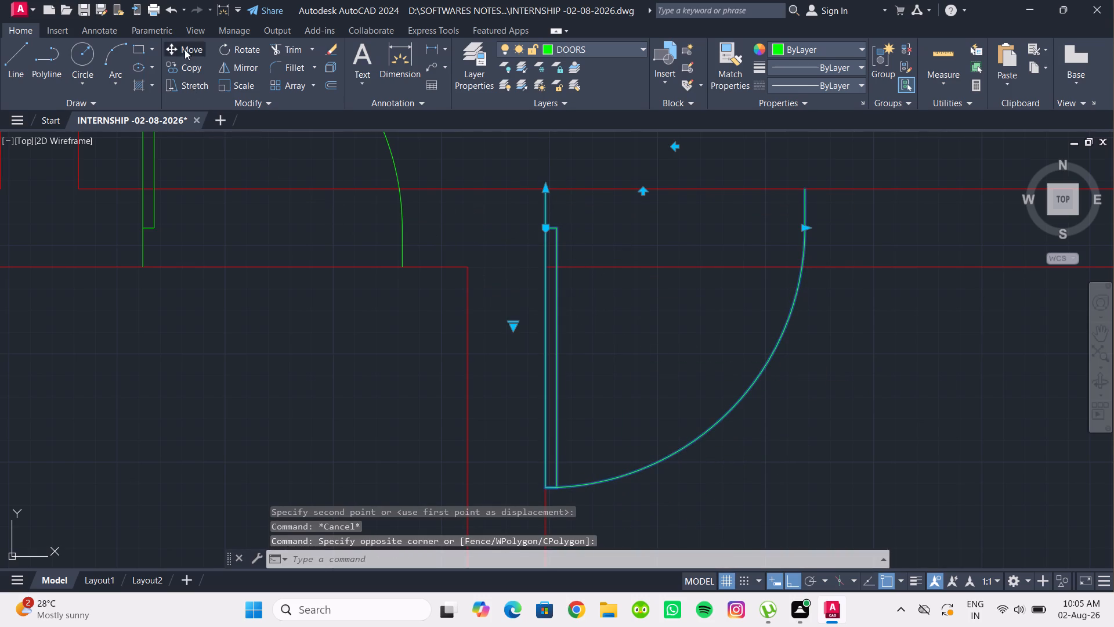
left_click(542, 185)
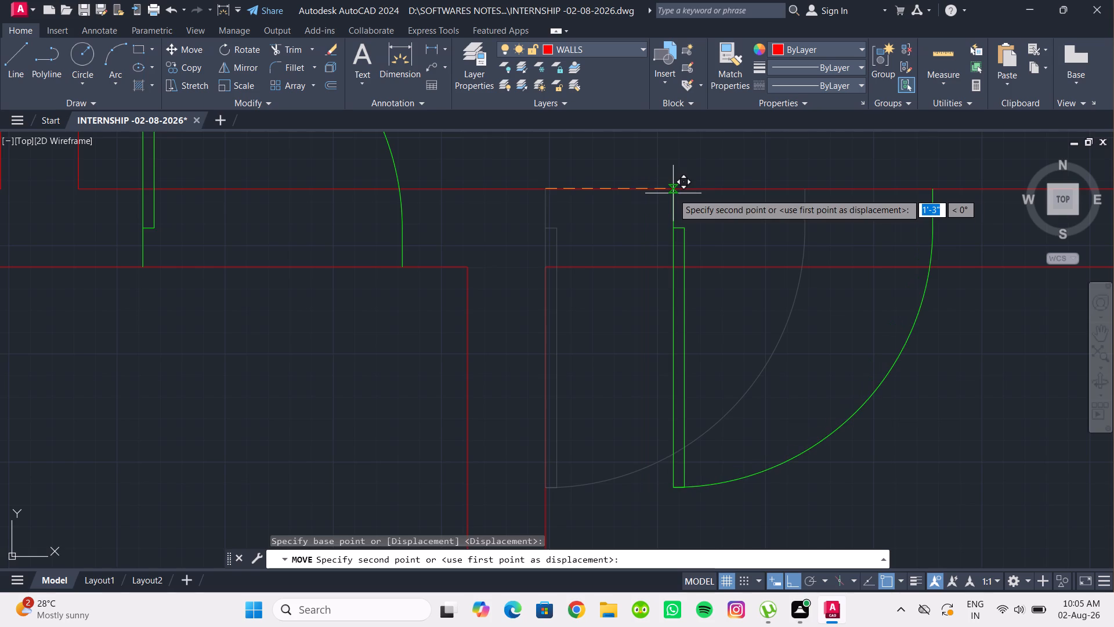
key("6")
key("Return")
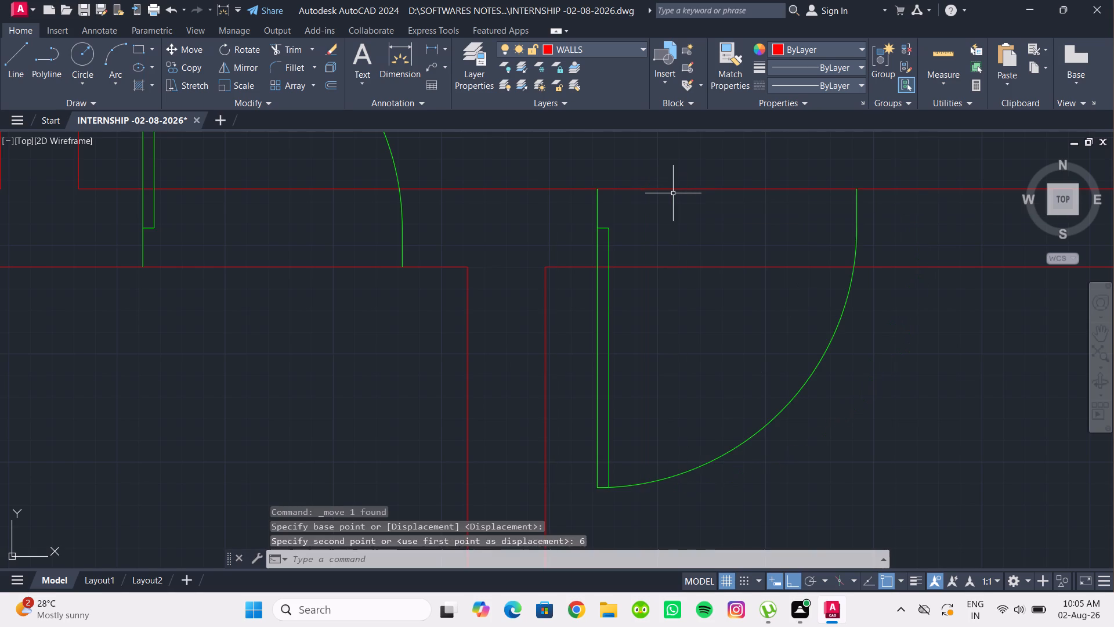
Rotate the door in the large upper-left room 90° counterclockwise about its hinge-side frame end.
scroll(679, 285, "down", 3)
middle_click_drag(679, 286, 681, 244)
scroll(624, 270, "down", 2)
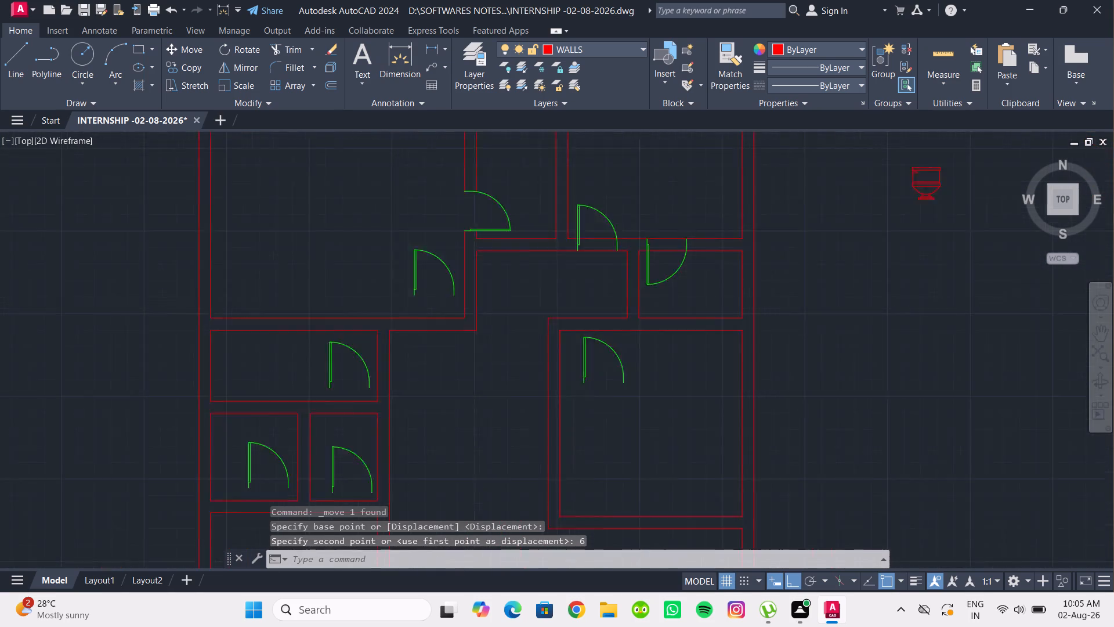
middle_click_drag(624, 270, 611, 252)
scroll(555, 272, "up", 1)
middle_click_drag(555, 272, 580, 301)
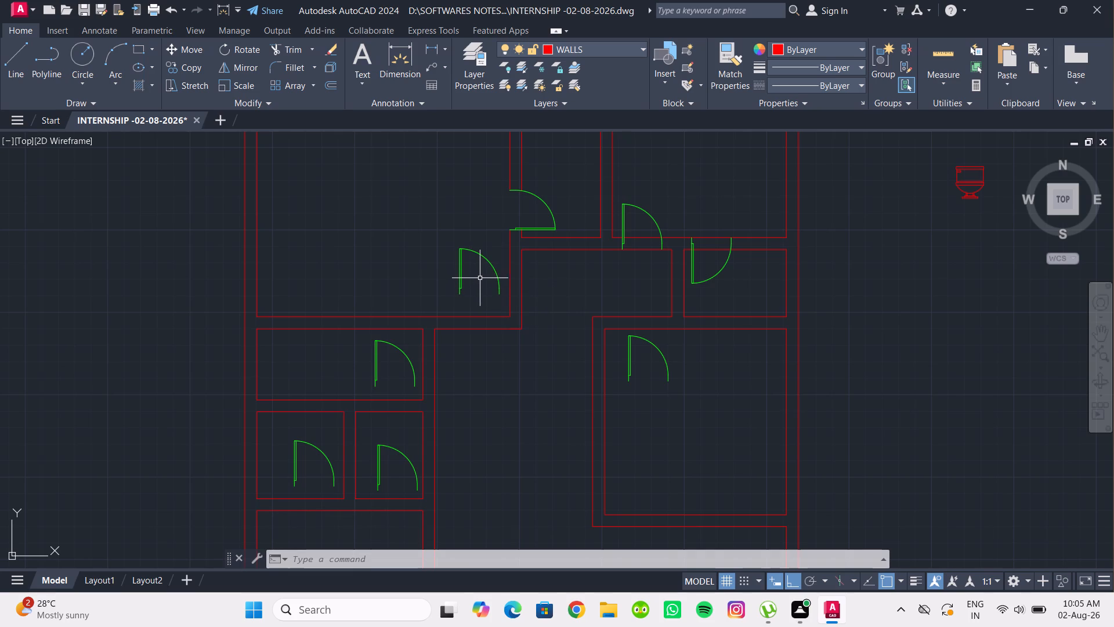
left_click_drag(498, 284, 457, 248)
left_click(443, 235)
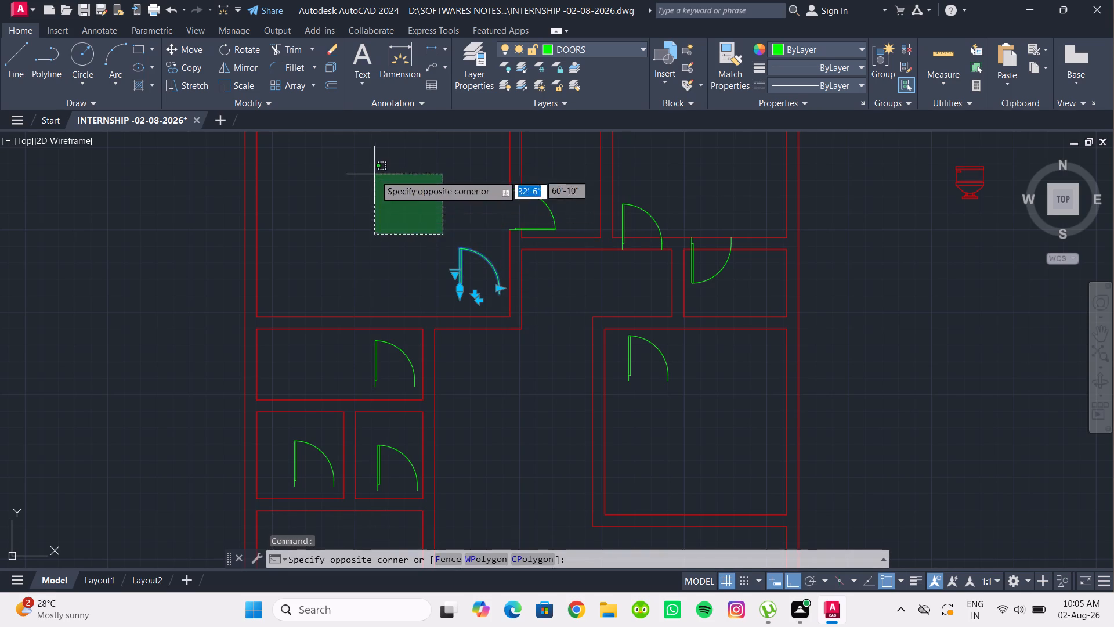
left_click(403, 215)
left_click(245, 49)
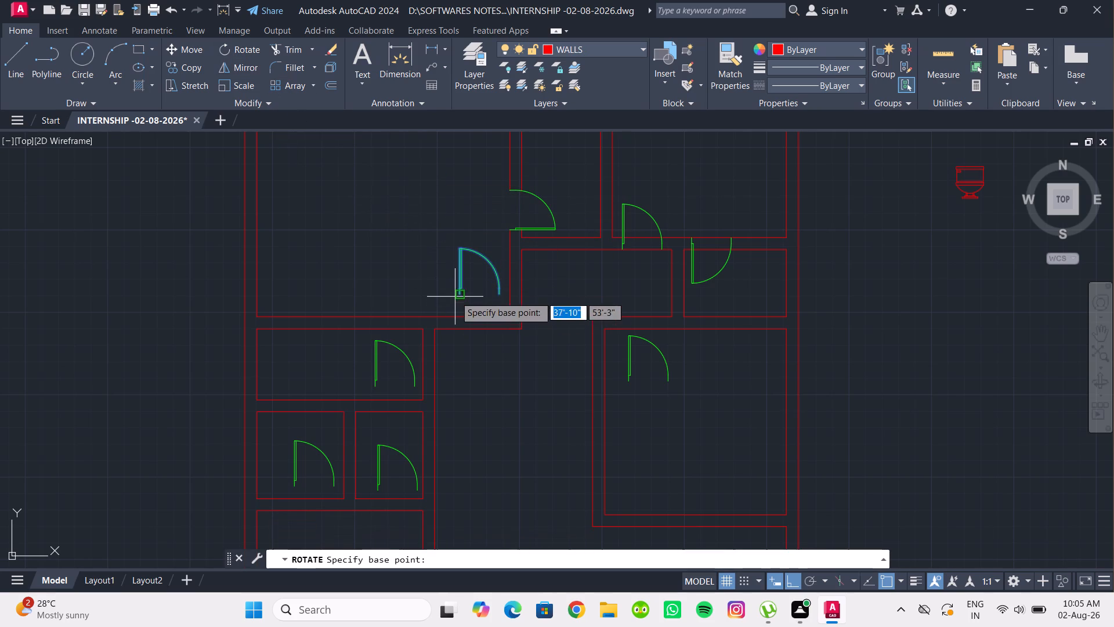
left_click(461, 294)
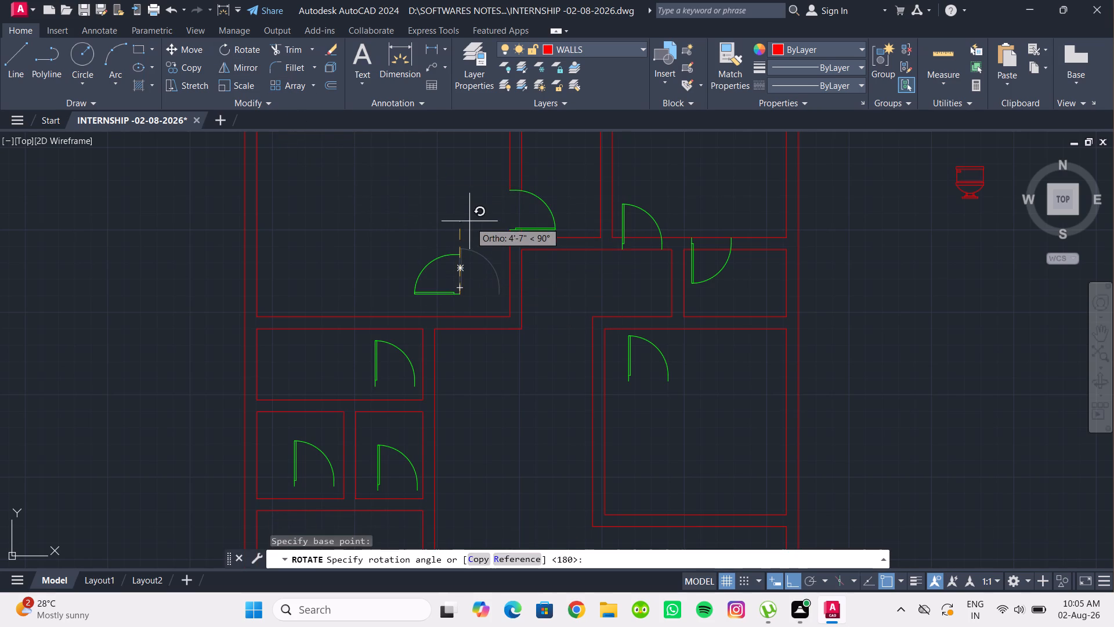
left_click(469, 219)
Move the rotated door by its hinge-side frame end onto the large upper-left room's lower-right inner corner.
left_click_drag(472, 308, 457, 297)
left_click(417, 258)
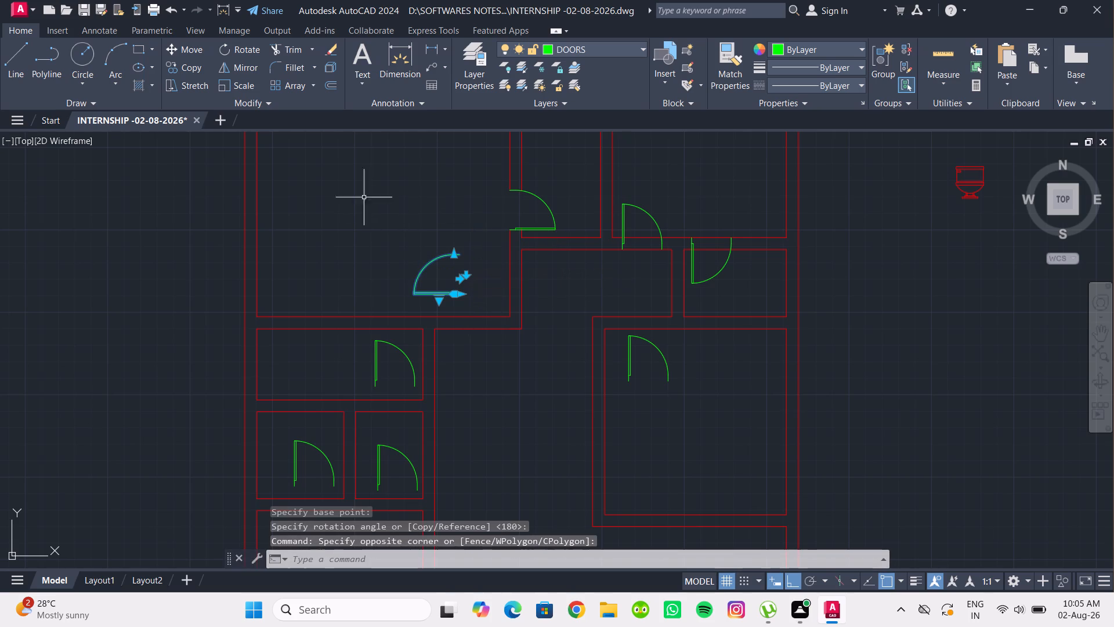
left_click(200, 57)
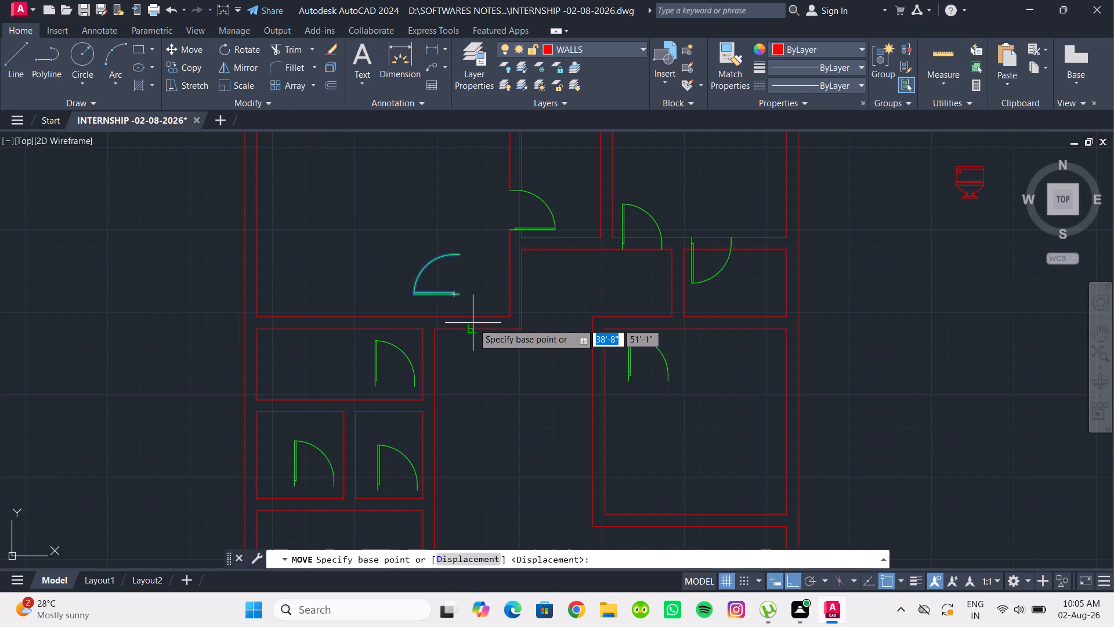
scroll(472, 308, "up", 1)
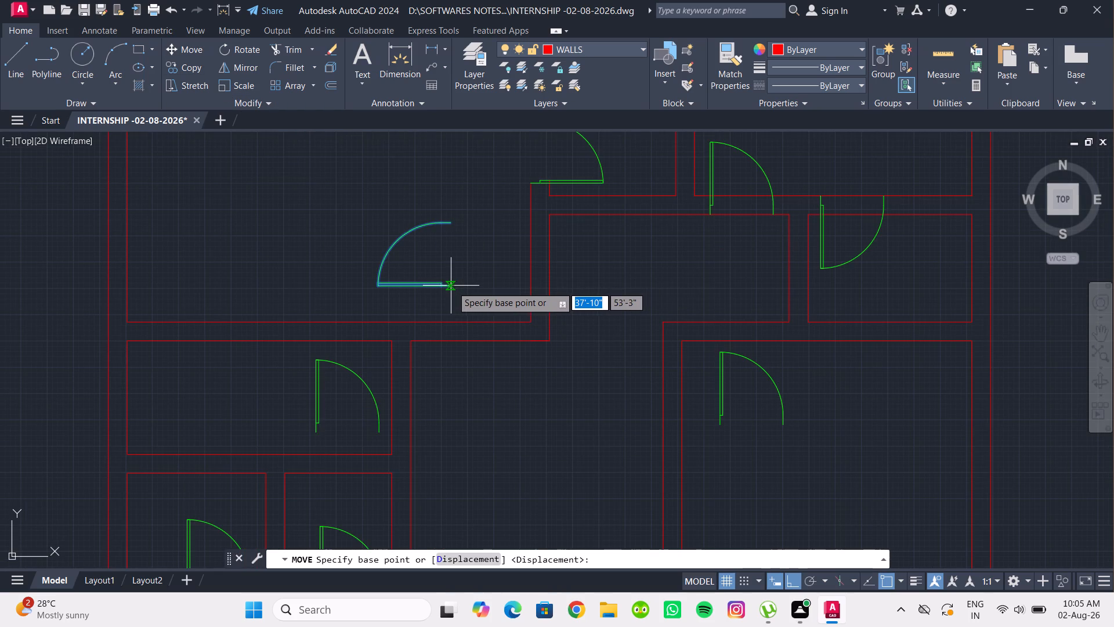
left_click(452, 286)
left_click(531, 322)
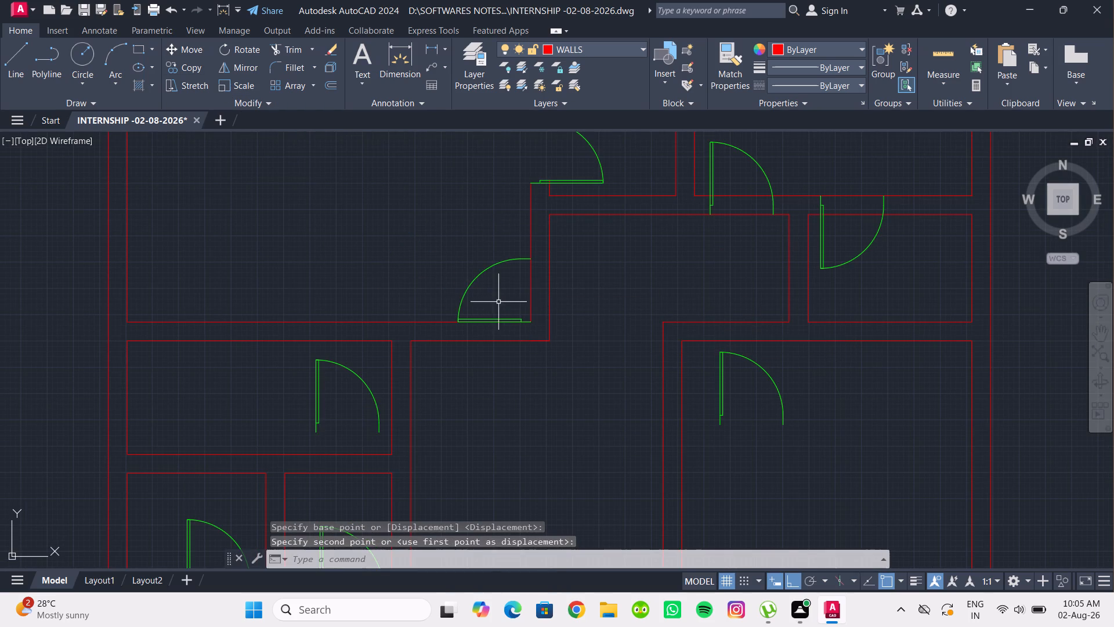
Move the large upper-left room's corner door horizontally across the wall thickness so its frame end sits on the outer wall line.
left_click_drag(496, 302, 482, 291)
left_click(439, 251)
left_click(194, 52)
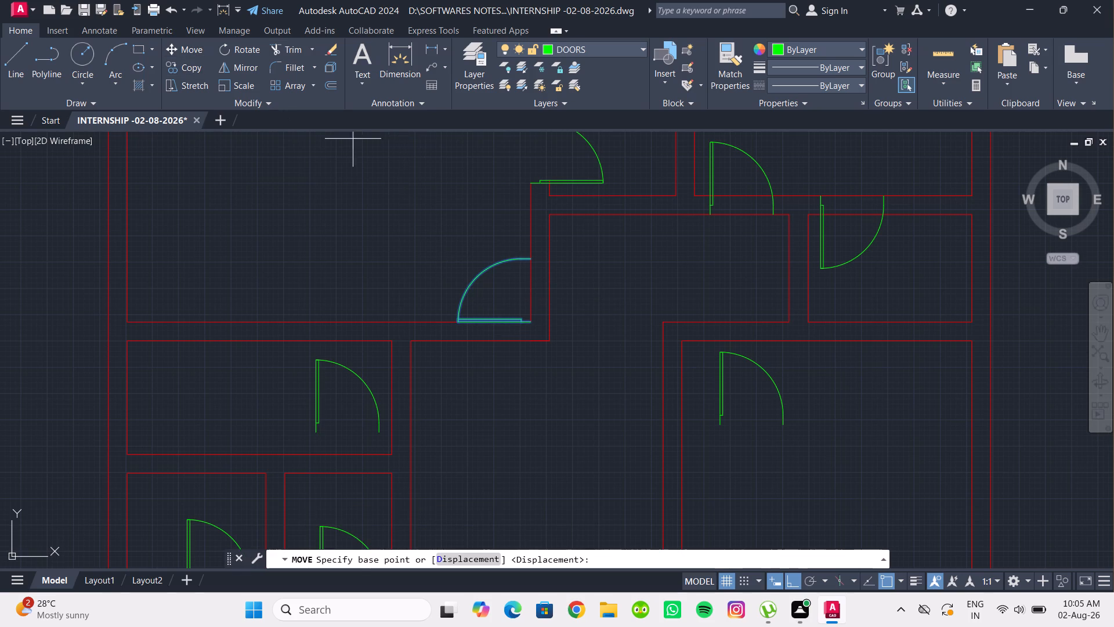
left_click(530, 320)
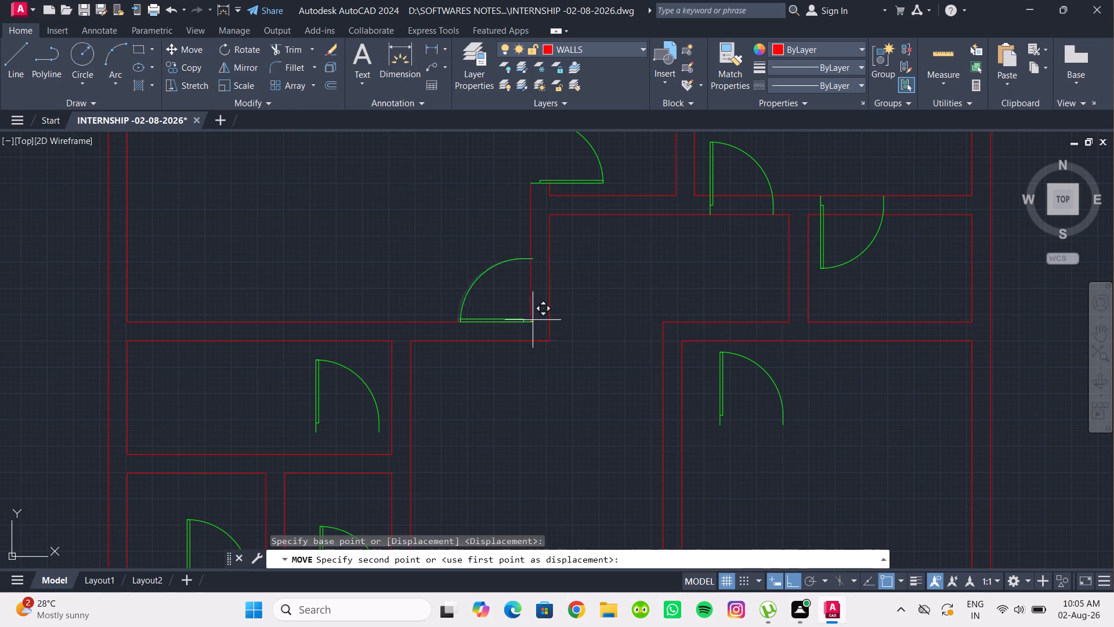
left_click(554, 321)
Move the large upper-left room's lower door 6" up along the wall, away from the corner.
left_click_drag(507, 290, 498, 284)
left_click(486, 254)
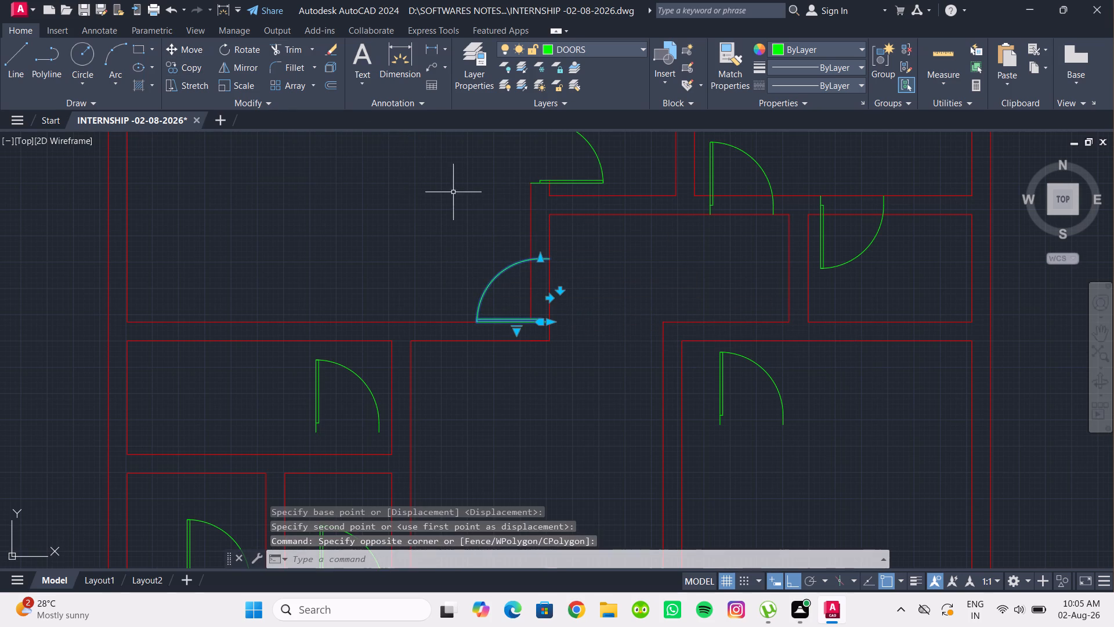
left_click(200, 50)
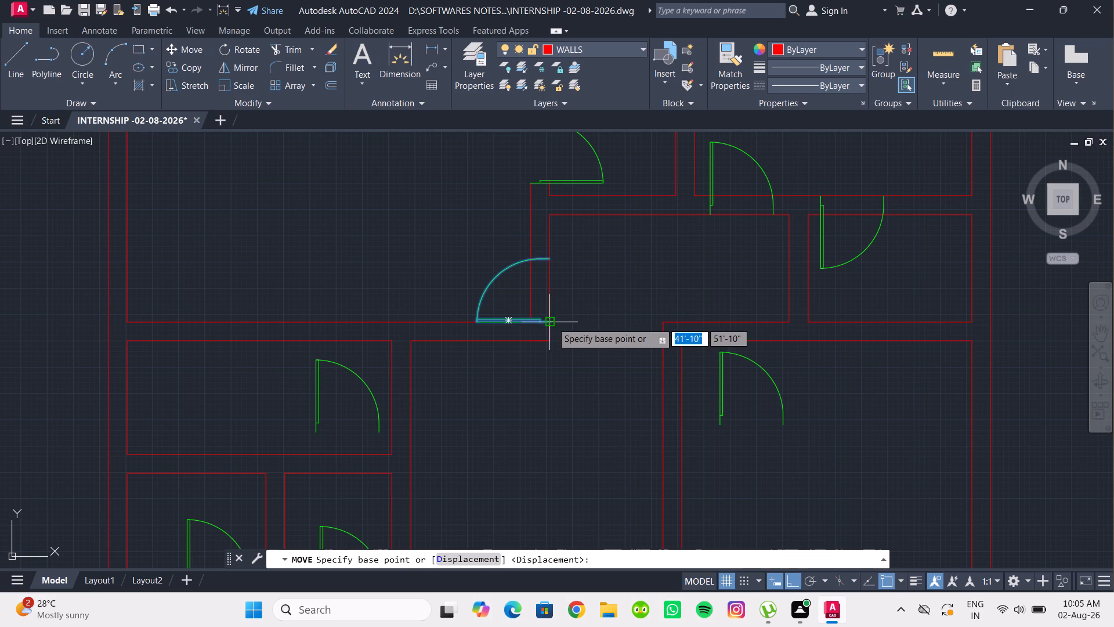
left_click(552, 322)
key("6")
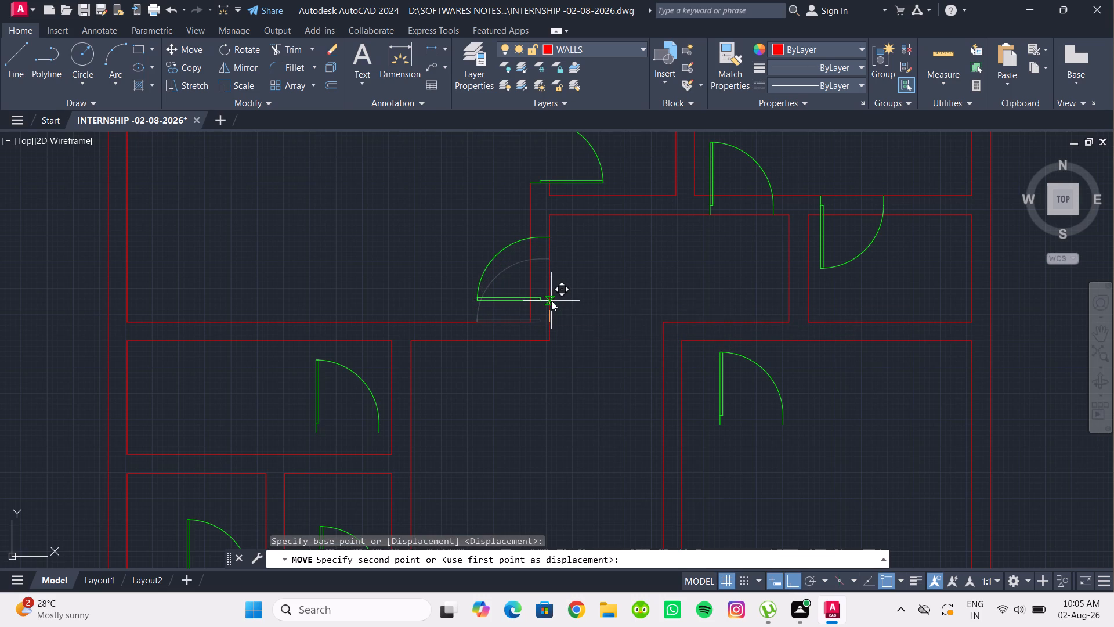
key("Return")
Rotate the door in the large right-hand room 180° about a point just below it.
scroll(611, 299, "down", 2)
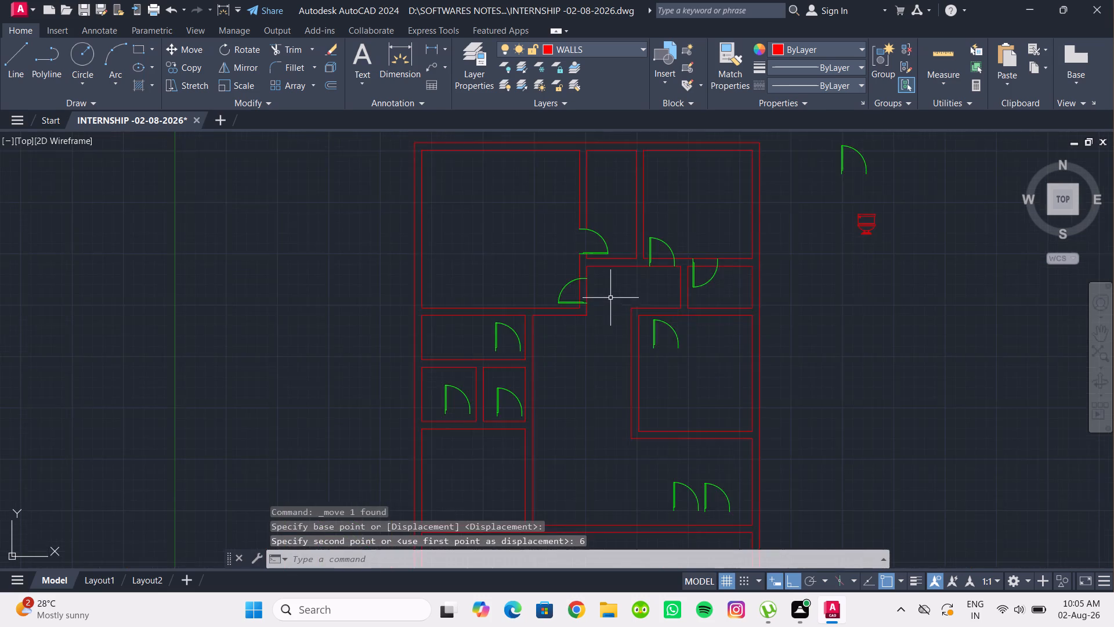
middle_click_drag(610, 297, 603, 235)
scroll(589, 269, "up", 1)
middle_click_drag(589, 269, 589, 302)
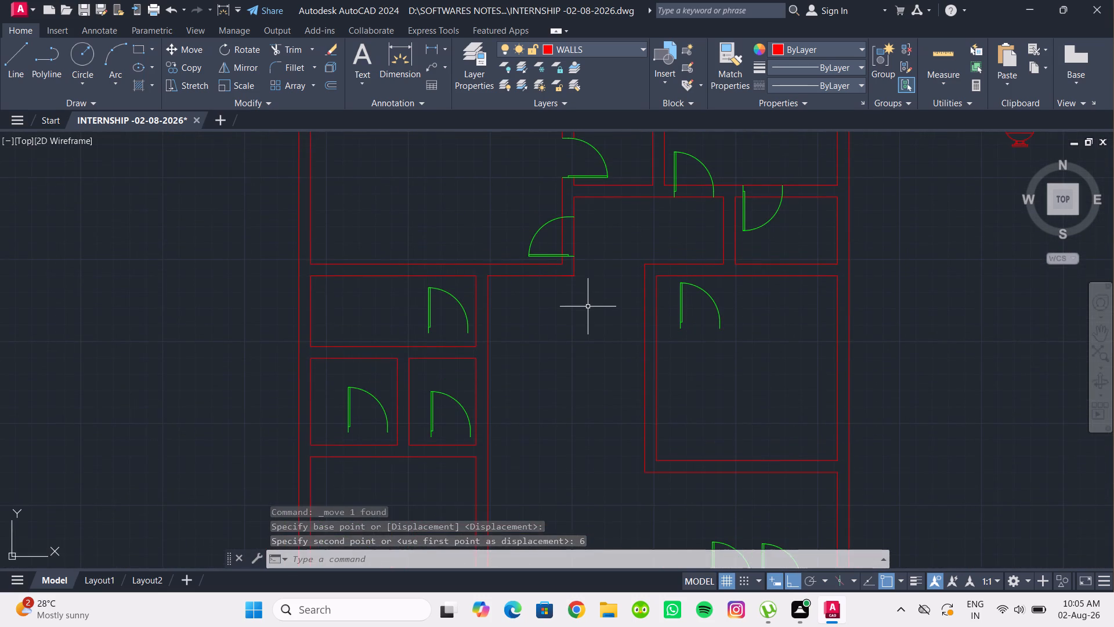
middle_click_drag(588, 307, 549, 276)
left_click_drag(706, 295, 684, 289)
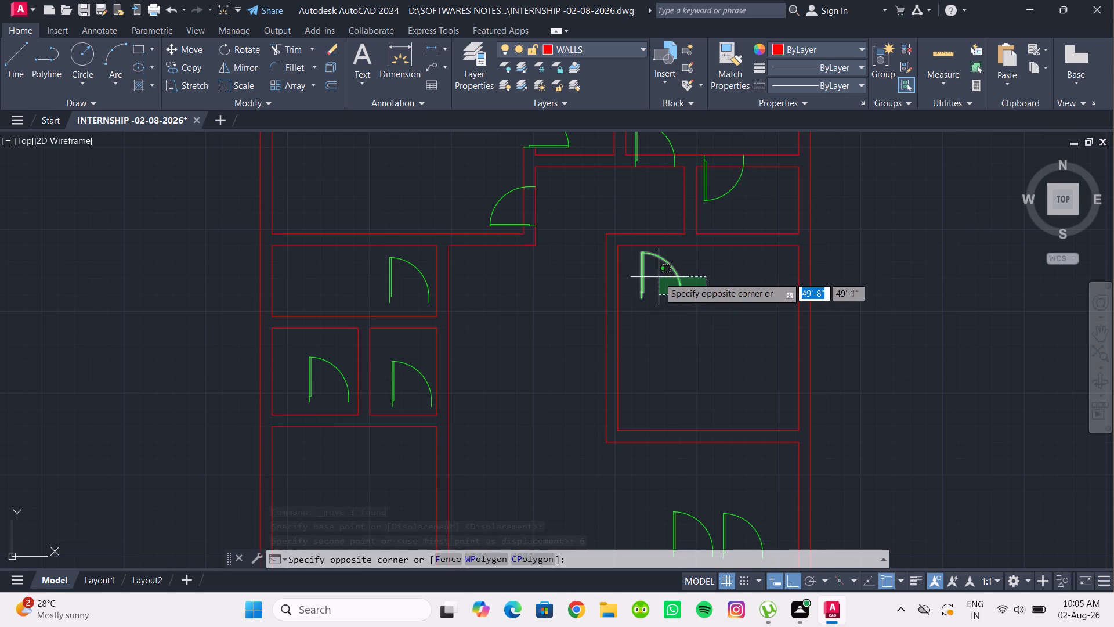
left_click(659, 276)
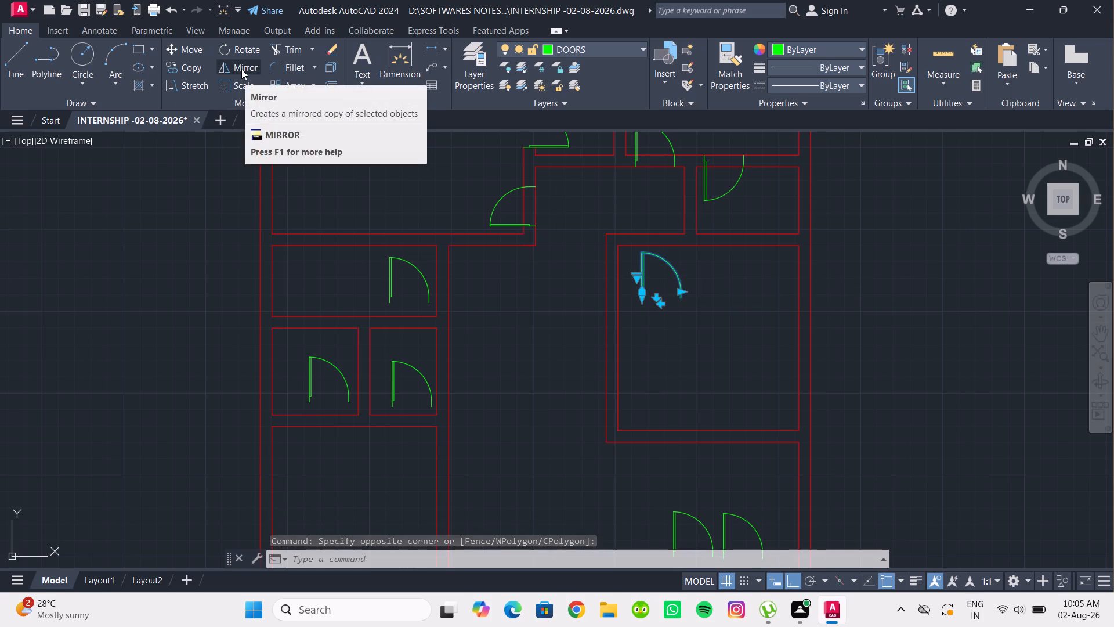
left_click(222, 49)
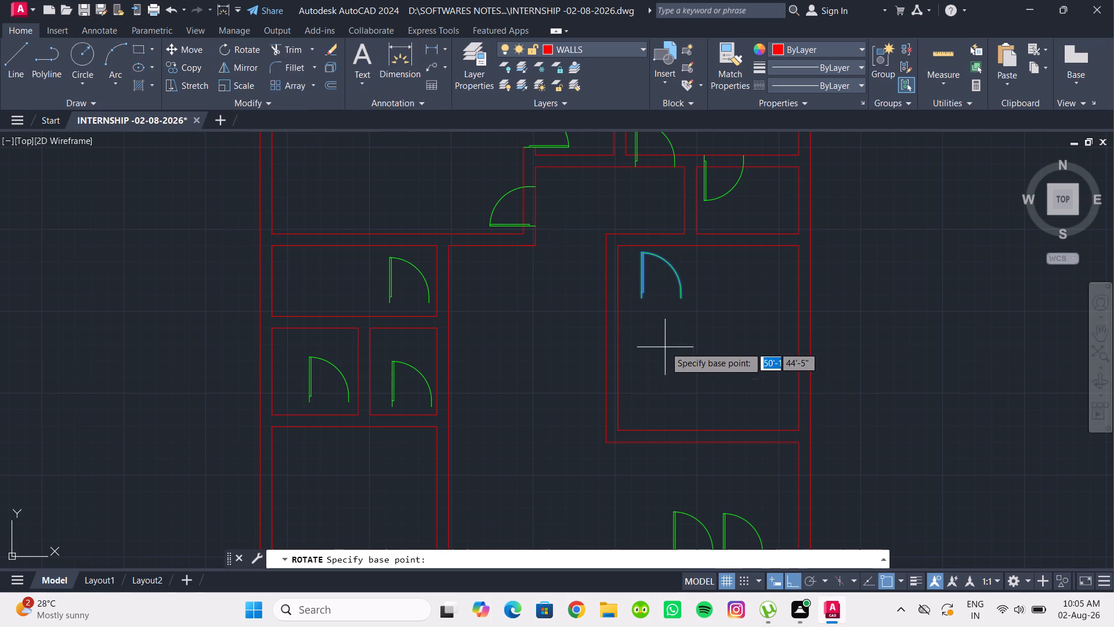
left_click(666, 330)
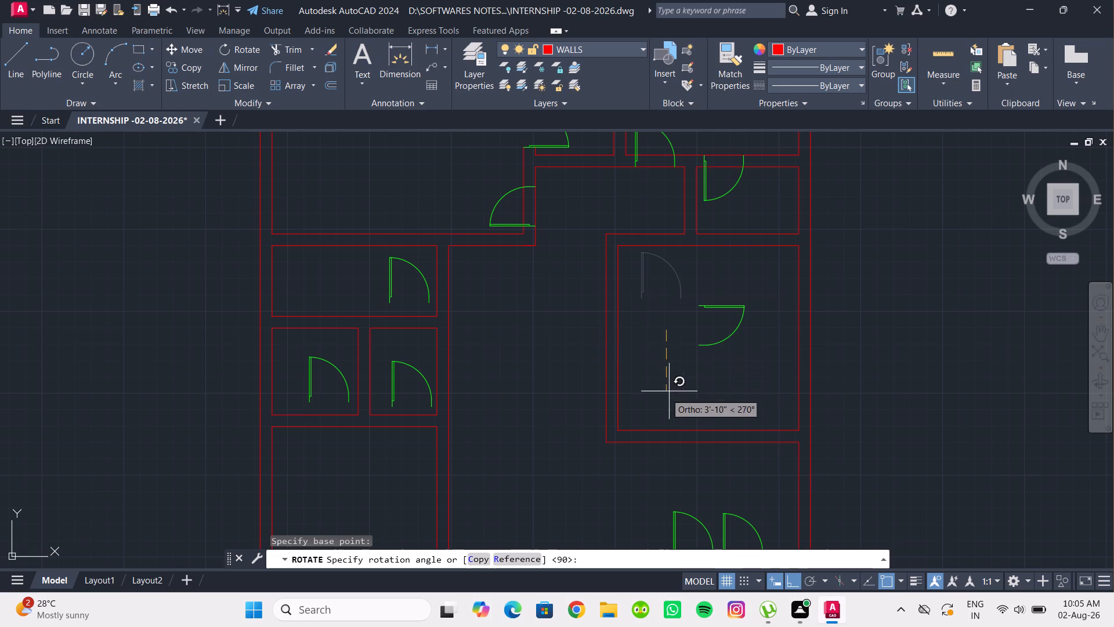
left_click(579, 373)
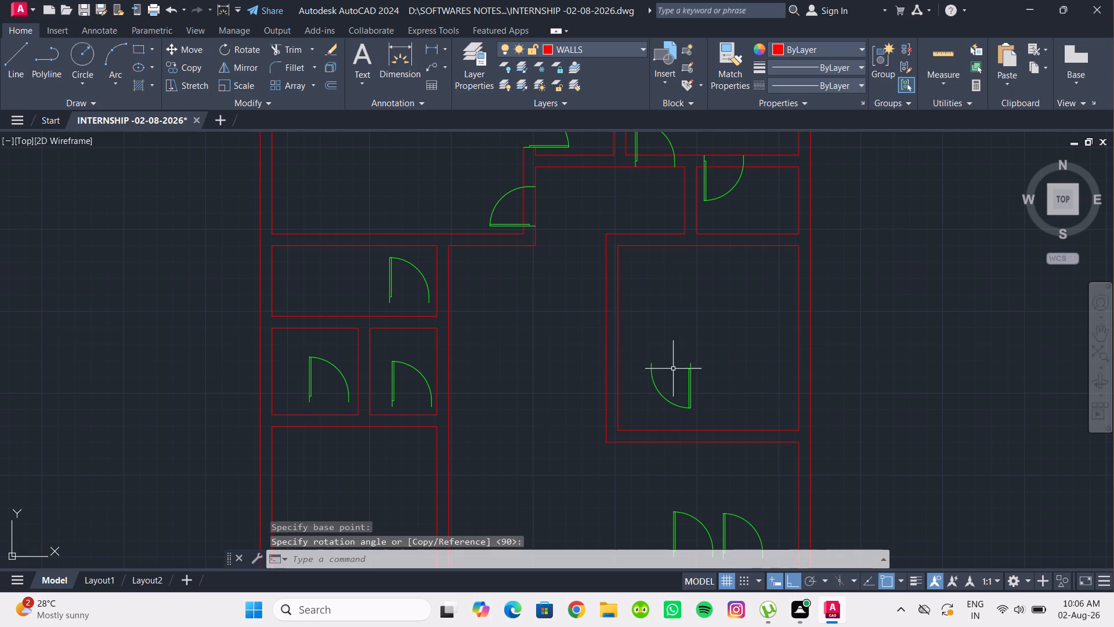
Mirror the large right-hand room's rotated door across a vertical line to its right, erasing the source door.
left_click(683, 387)
left_click(699, 376)
left_click_drag(708, 402, 701, 399)
left_click(681, 371)
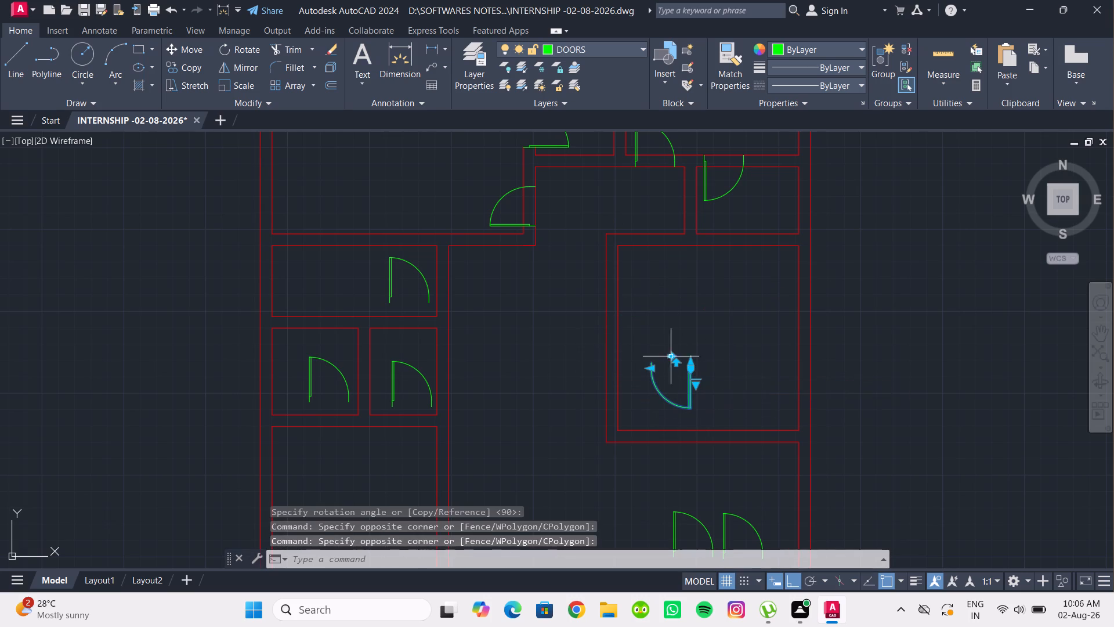
left_click(232, 67)
left_click(719, 351)
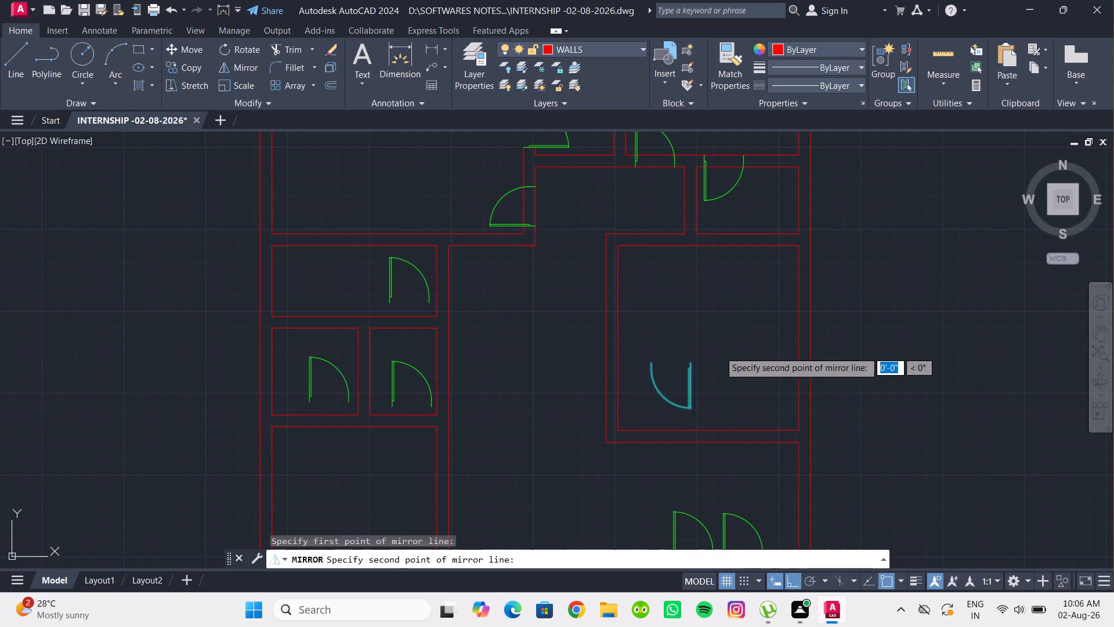
left_click(740, 402)
Move the mirrored door by its hinge-side frame end onto the large right-hand room's upper-left inner corner.
left_click_drag(771, 434, 739, 402)
left_click(751, 379)
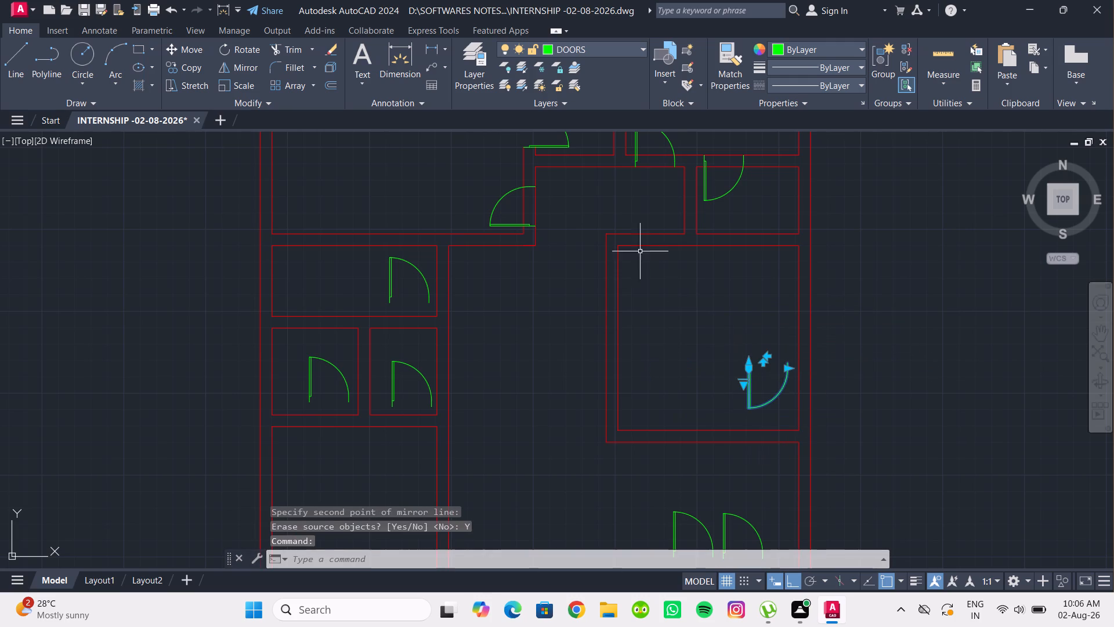
left_click(181, 49)
scroll(734, 357, "up", 2)
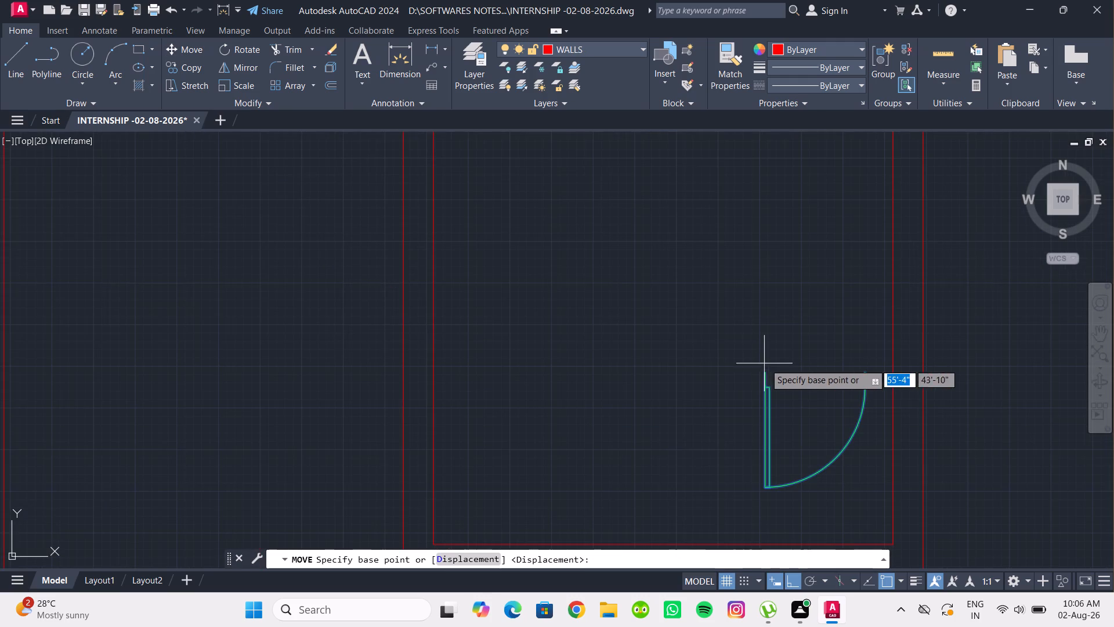
left_click(766, 369)
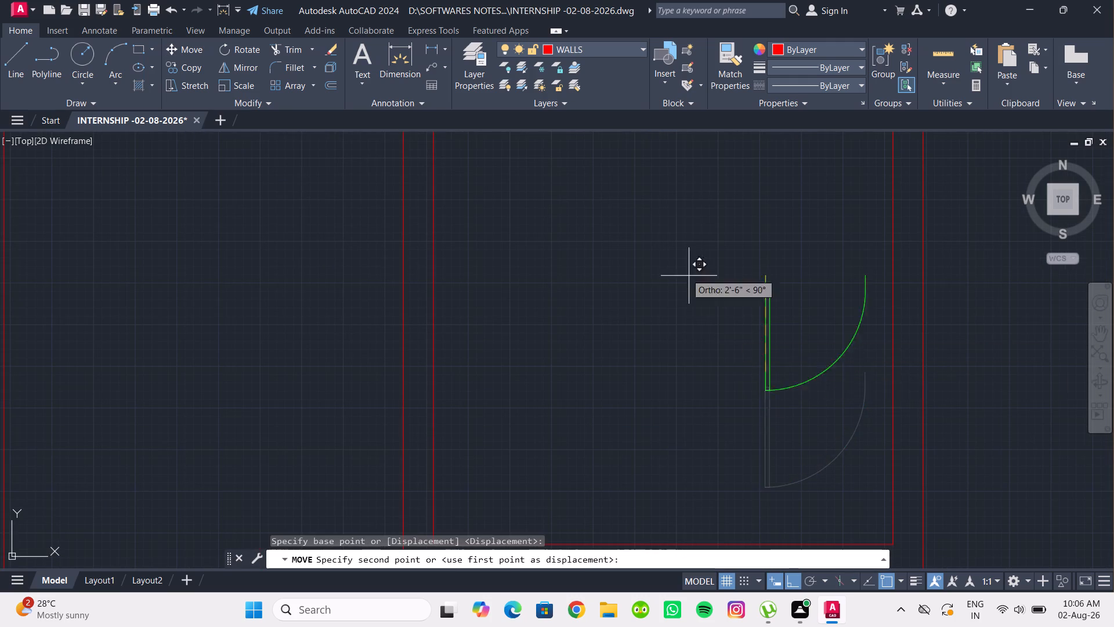
scroll(612, 247, "down", 3)
middle_click_drag(612, 247, 628, 311)
scroll(575, 291, "up", 5)
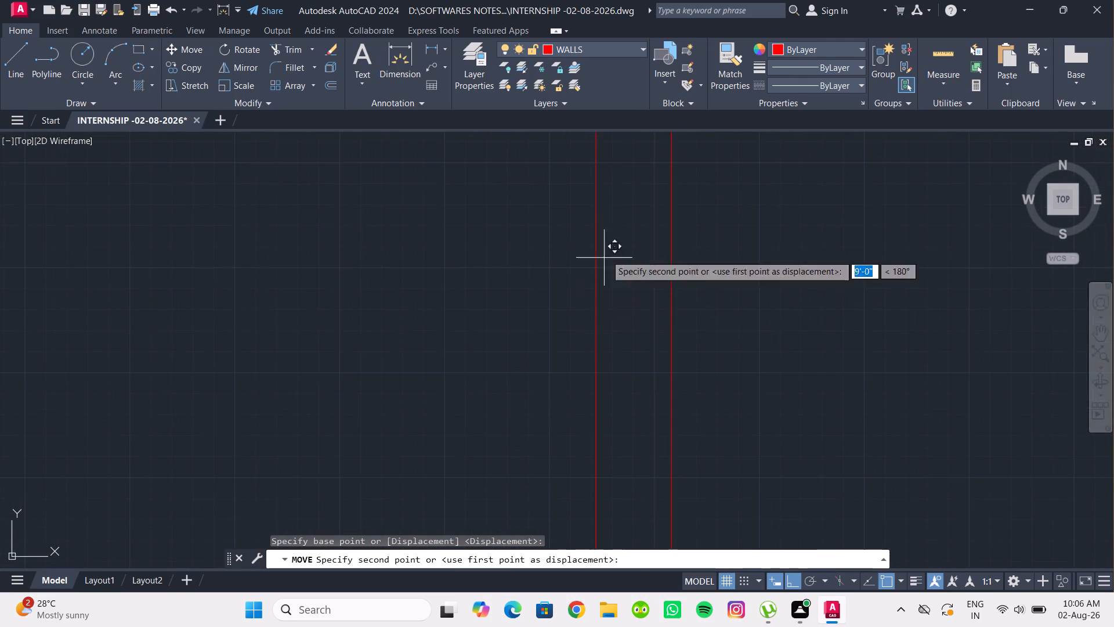
scroll(619, 215, "down", 3)
middle_click_drag(620, 224, 607, 326)
left_click(623, 284)
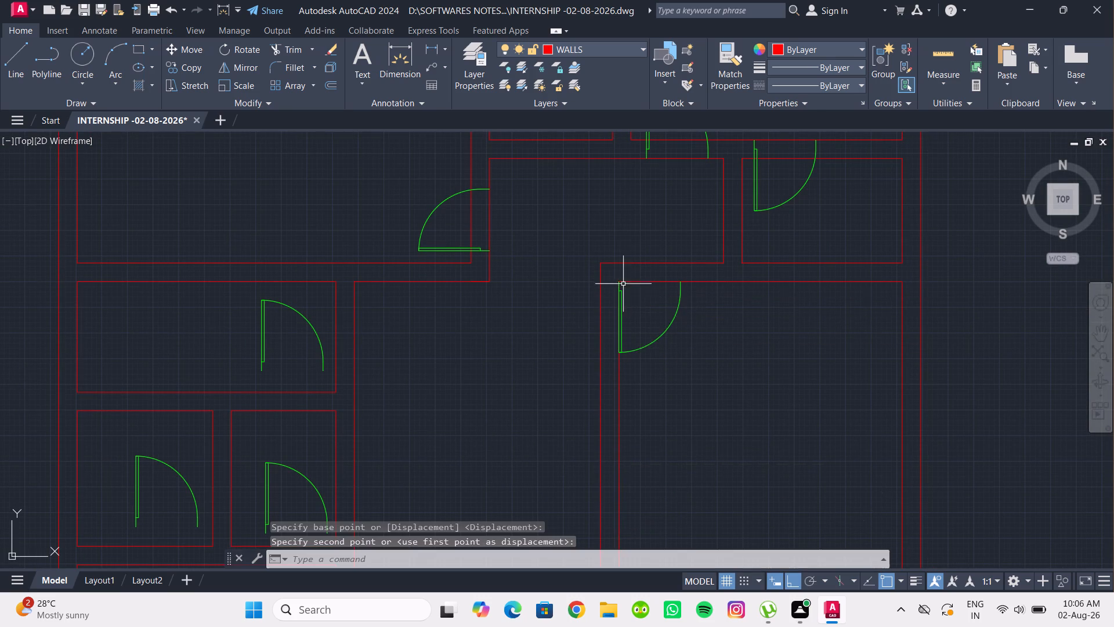
Move the large right-hand room's door 6" to the right along the upper wall.
scroll(648, 304, "down", 1)
left_click_drag(688, 338, 664, 318)
left_click(655, 302)
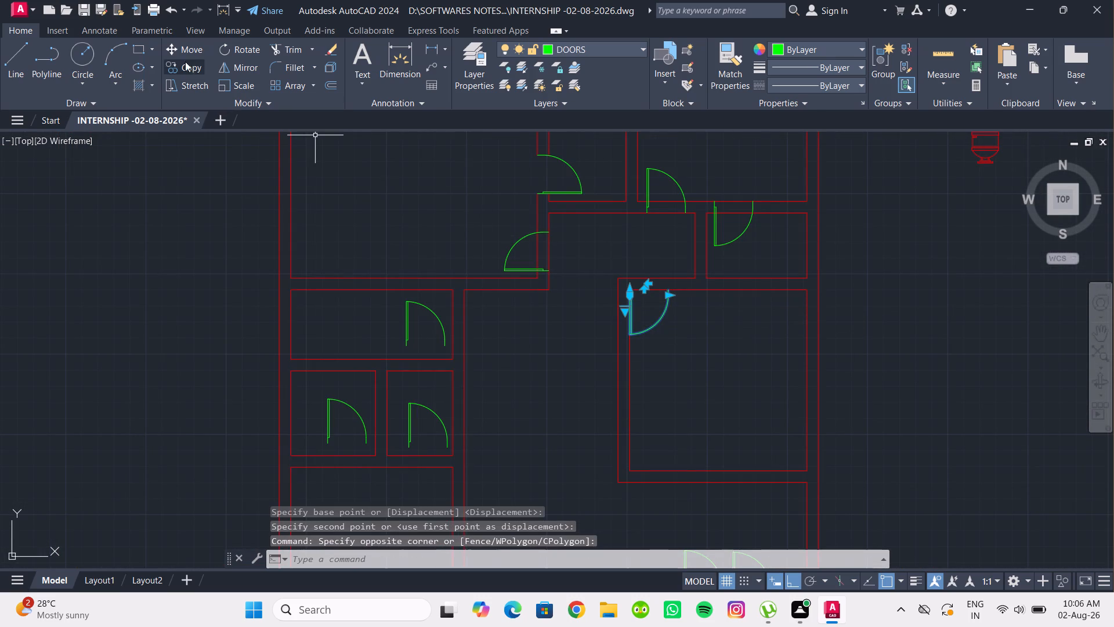
left_click(205, 43)
scroll(714, 297, "up", 2)
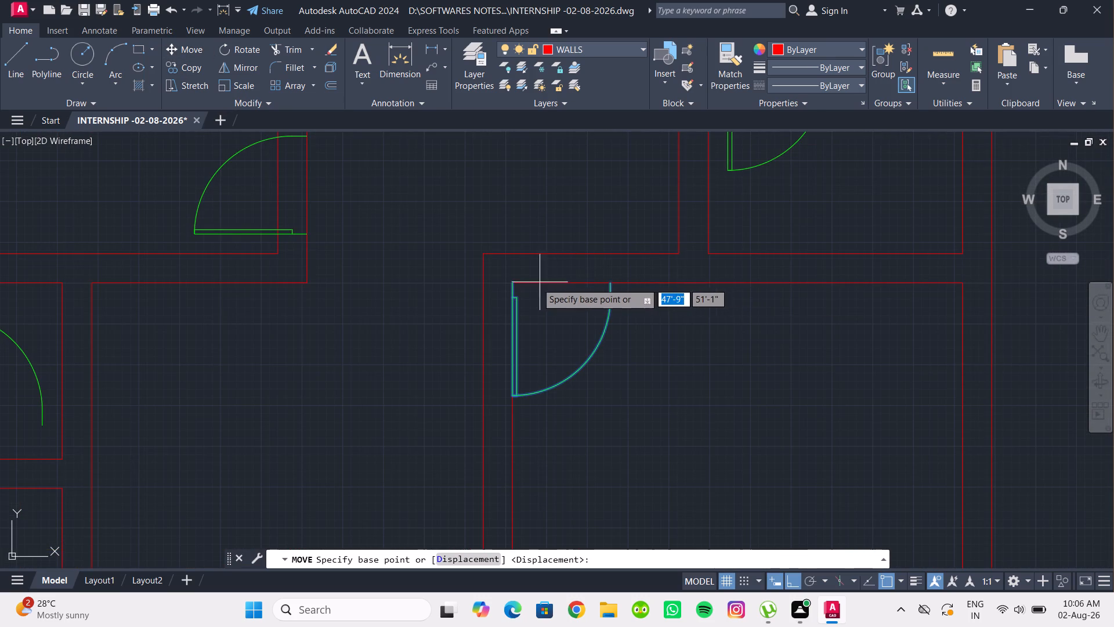
left_click(517, 283)
key("6")
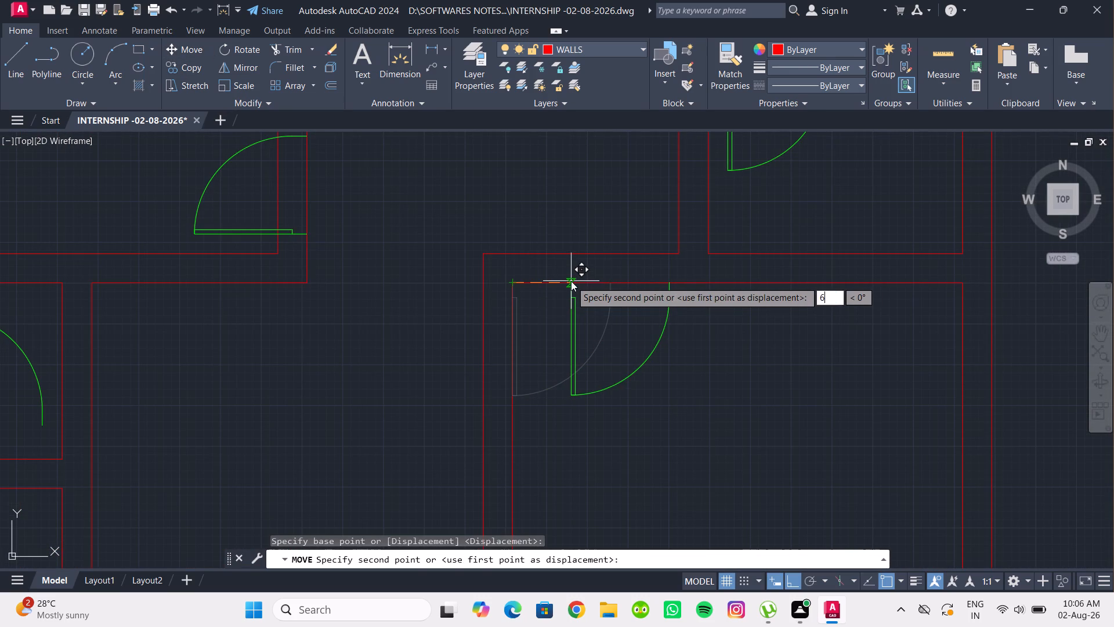
key("Return")
Move the large right-hand room's door straight up so its frame end sits on the wall's upper line.
left_click_drag(650, 372, 637, 365)
left_click(614, 345)
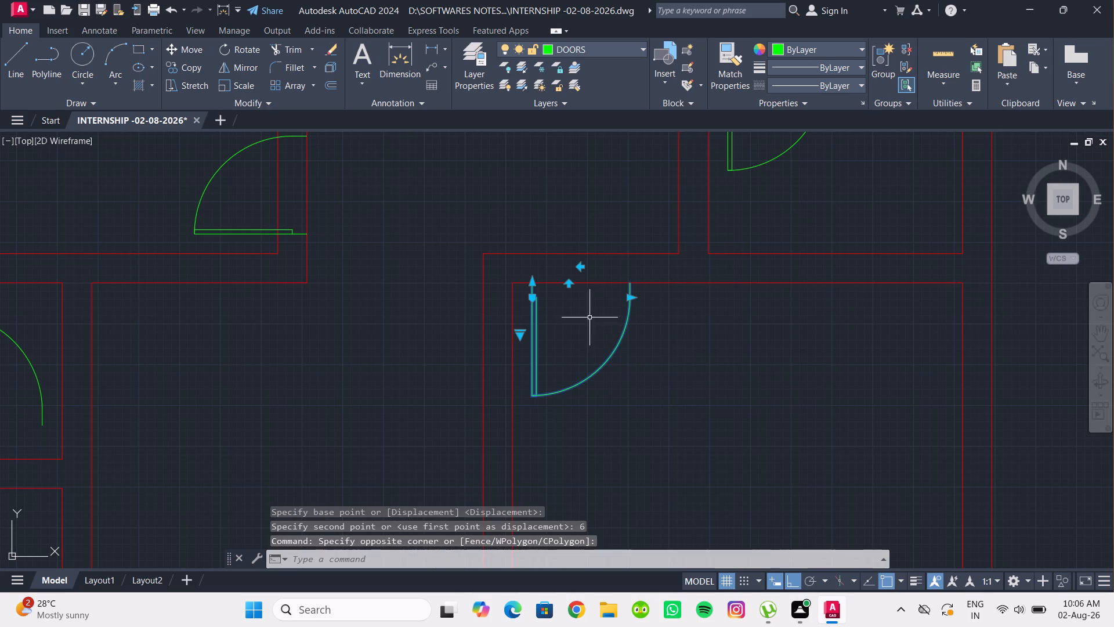
left_click(172, 51)
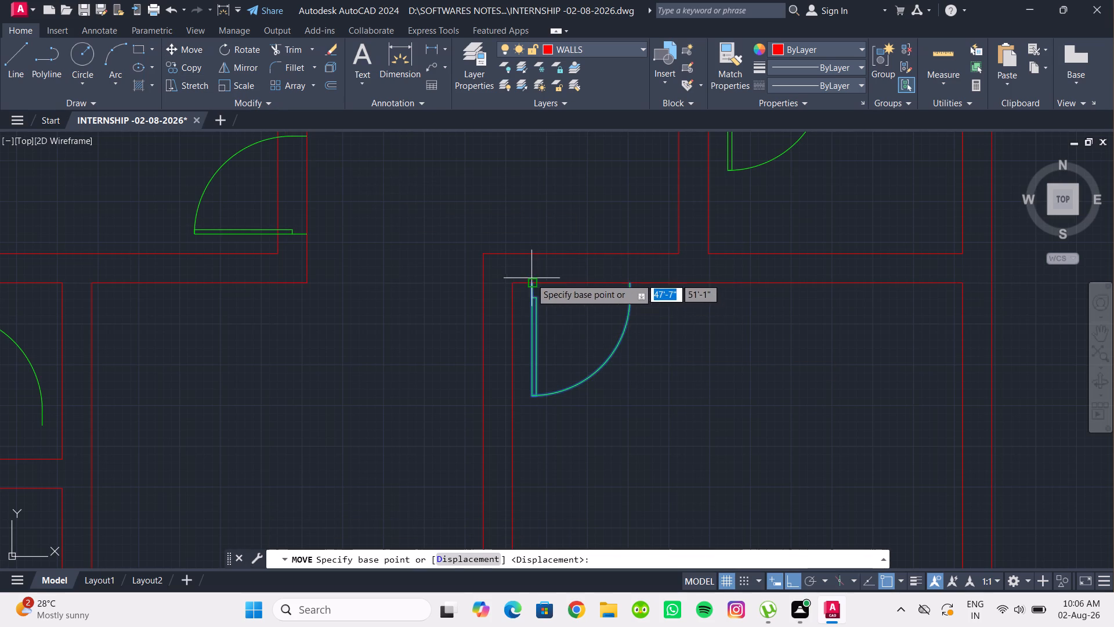
left_click(530, 278)
left_click(531, 251)
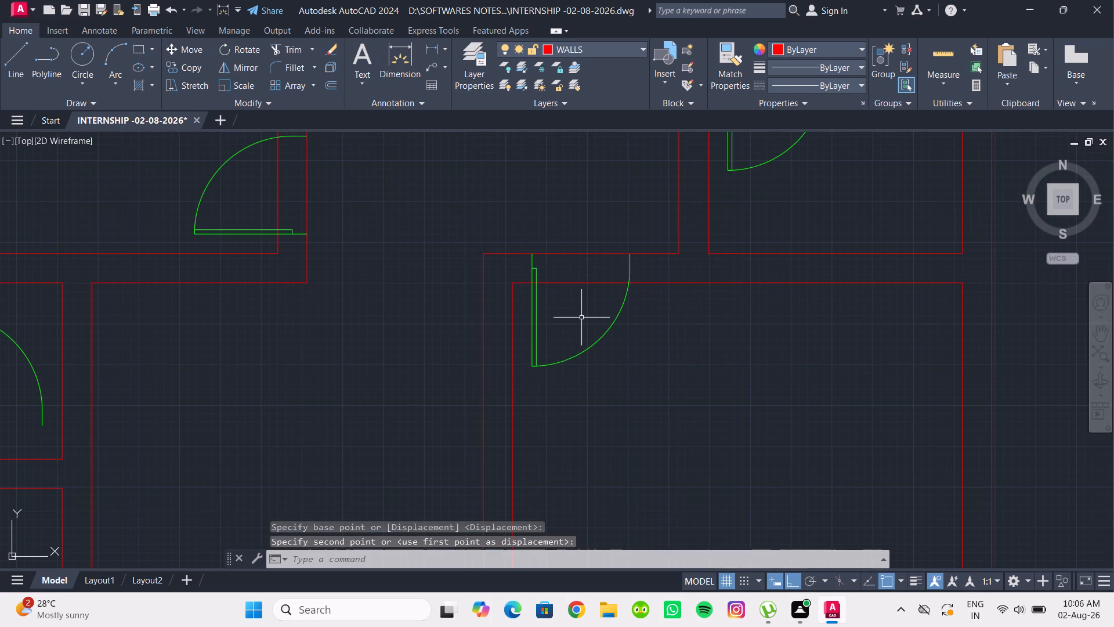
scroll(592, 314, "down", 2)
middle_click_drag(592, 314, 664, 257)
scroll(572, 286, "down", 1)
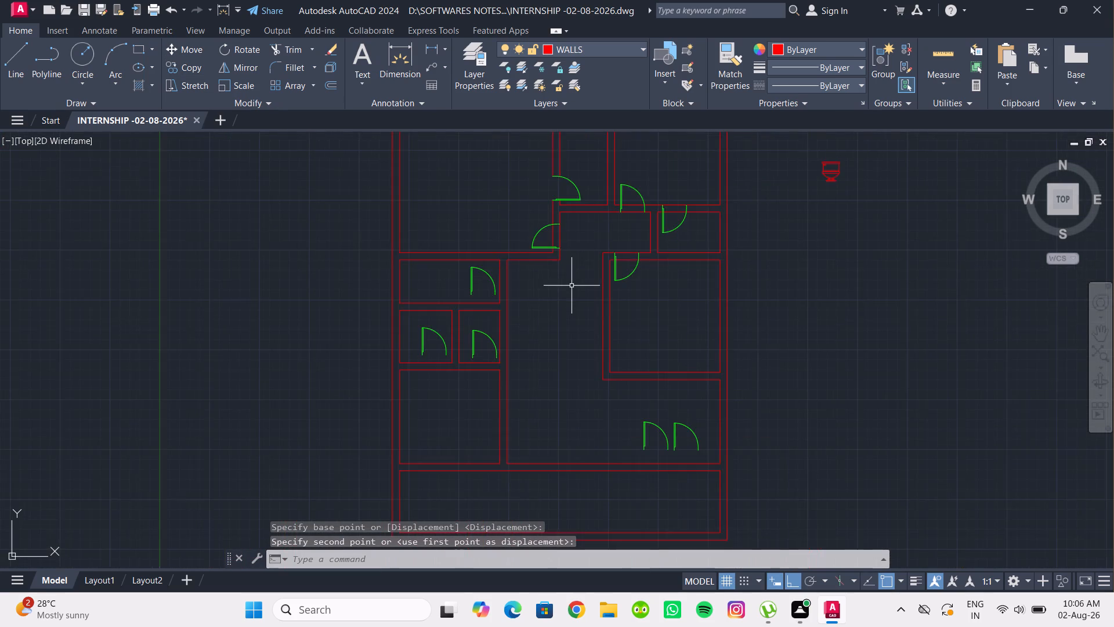
Rotate the door in the wide room above the two small left-hand rooms by 90° about its arc-side frame end.
middle_click_drag(572, 286, 573, 333)
scroll(574, 338, "down", 1)
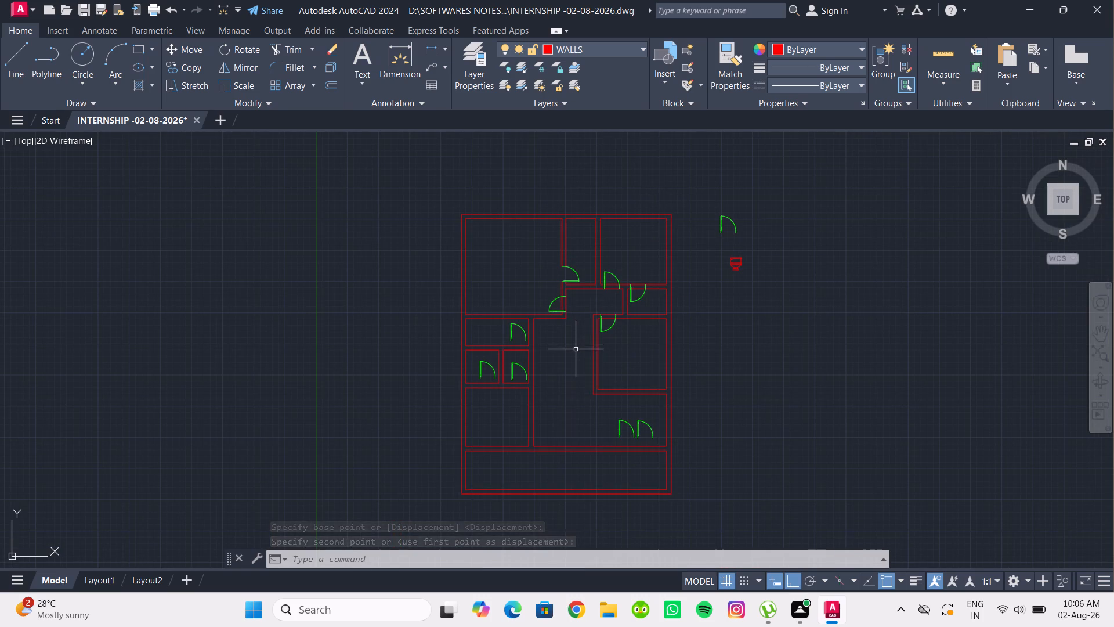
scroll(576, 351, "up", 1)
middle_click(576, 351)
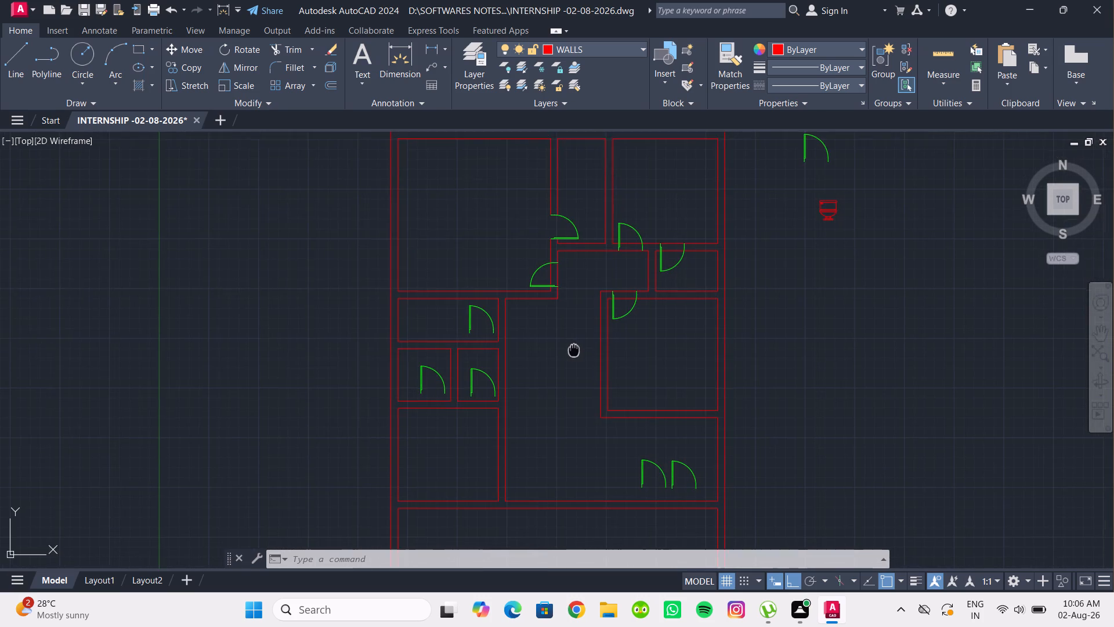
scroll(478, 324, "up", 1)
middle_click_drag(469, 322, 448, 310)
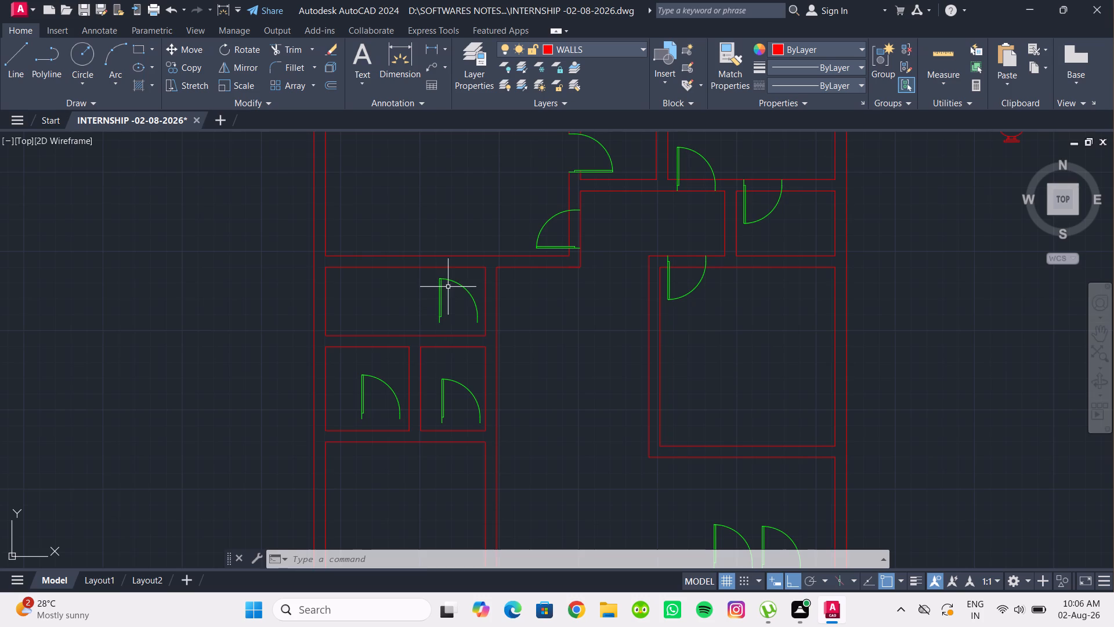
left_click_drag(460, 307, 451, 303)
left_click(430, 293)
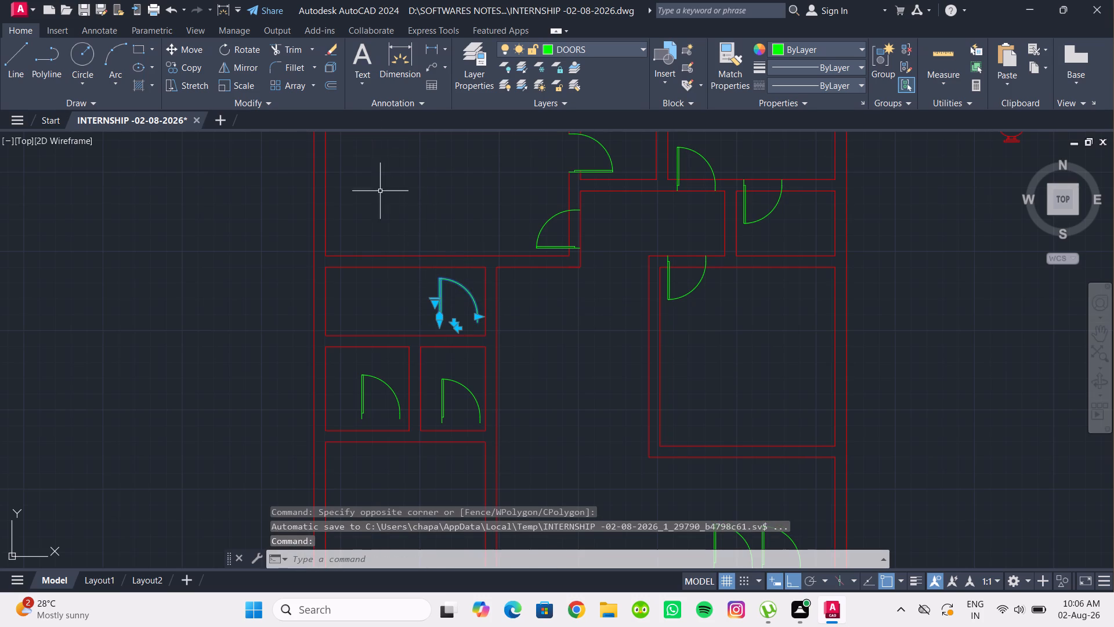
left_click(232, 52)
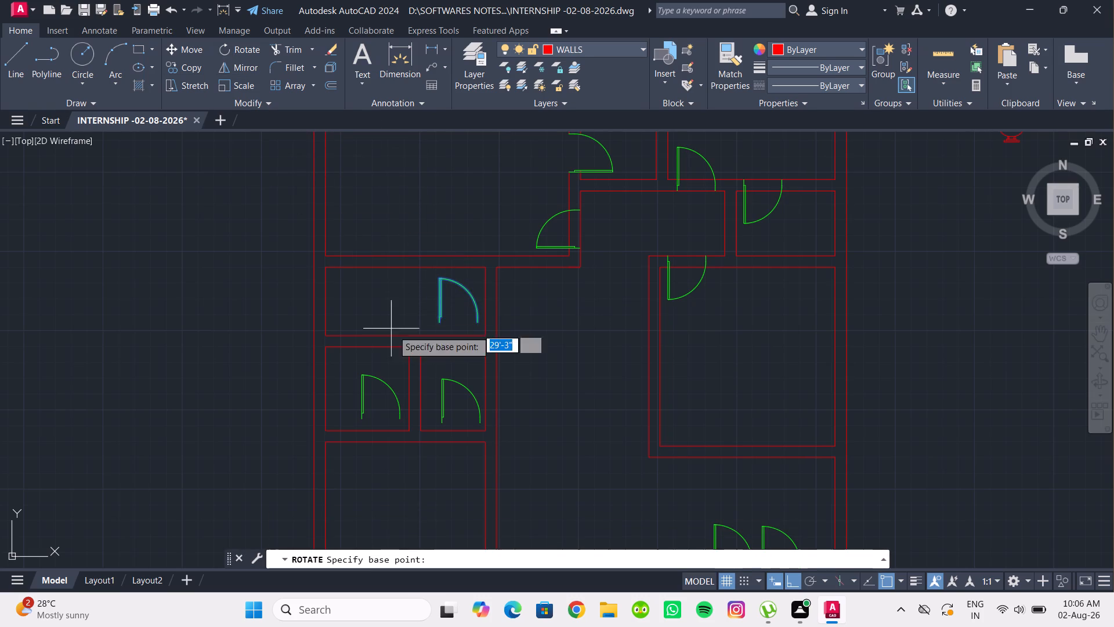
left_click(477, 325)
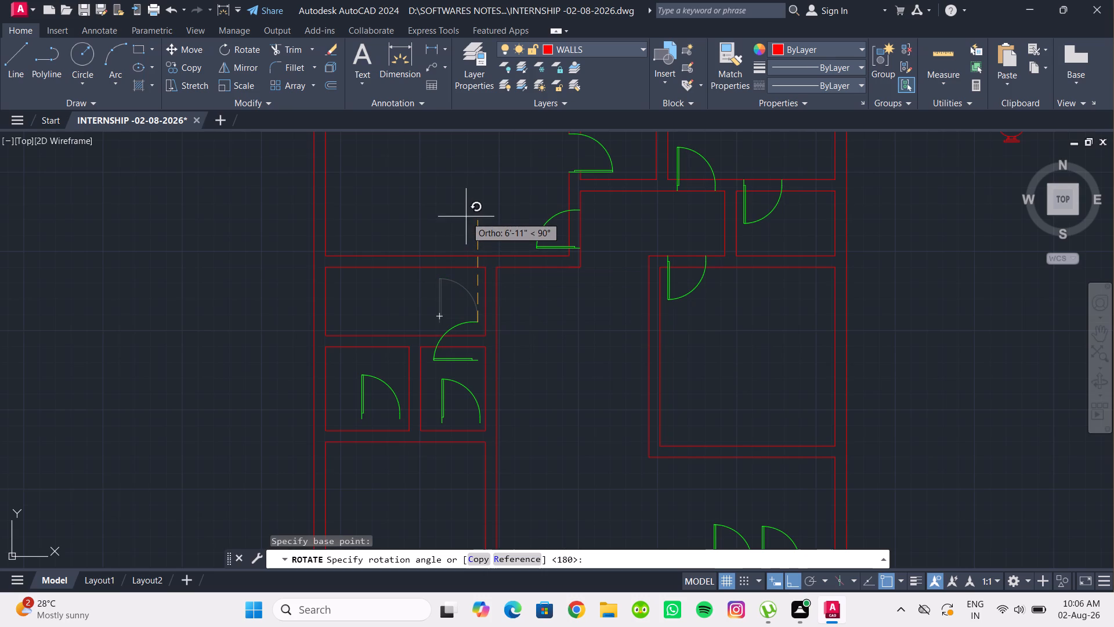
left_click(466, 217)
Move the rotated door by its hinge-side frame end onto the right wall's outer line, level with the room's lower inner edge.
left_click(473, 322)
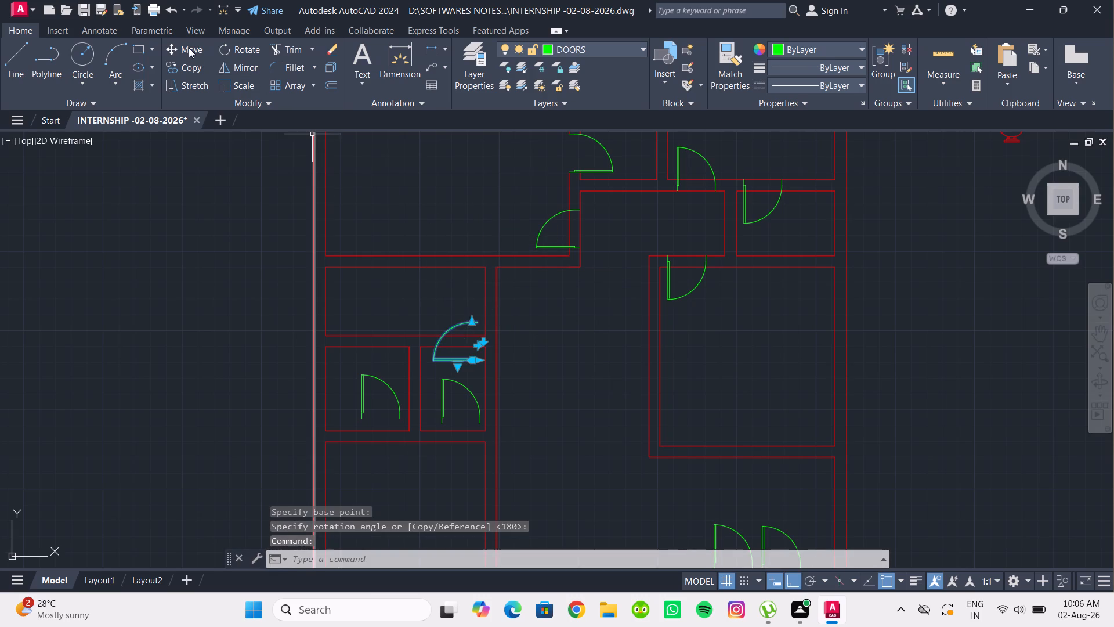
left_click(189, 48)
scroll(478, 379, "up", 3)
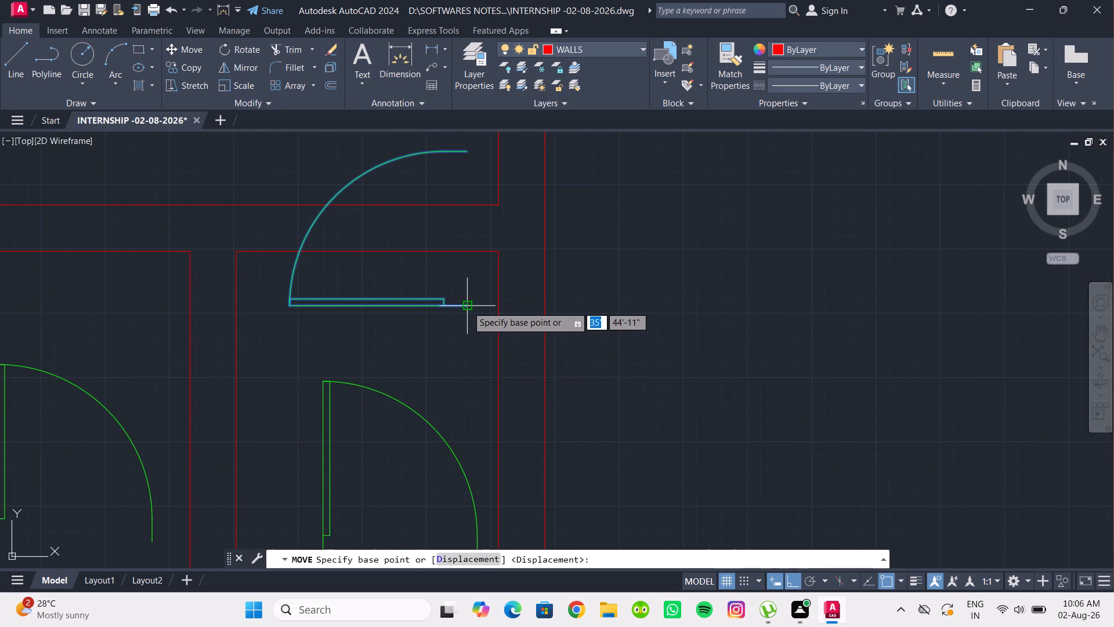
left_click(466, 305)
left_click(545, 202)
Move the wide left-hand room's door 6" straight up along its right wall.
scroll(572, 213, "down", 1)
middle_click_drag(572, 213, 569, 290)
left_click_drag(483, 254, 473, 243)
left_click(434, 198)
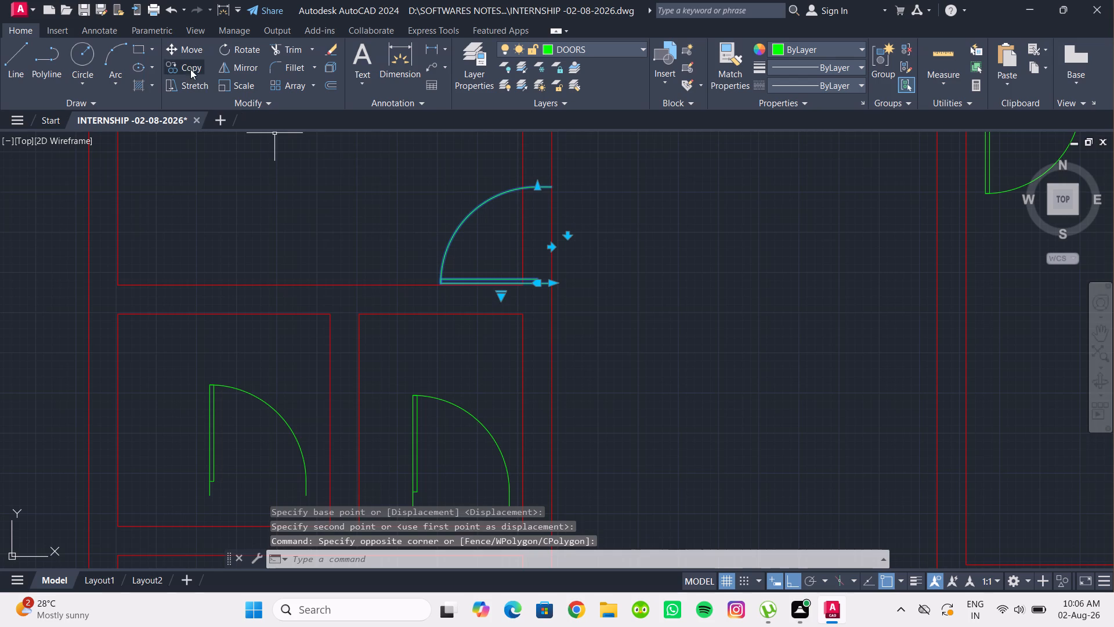
left_click(190, 51)
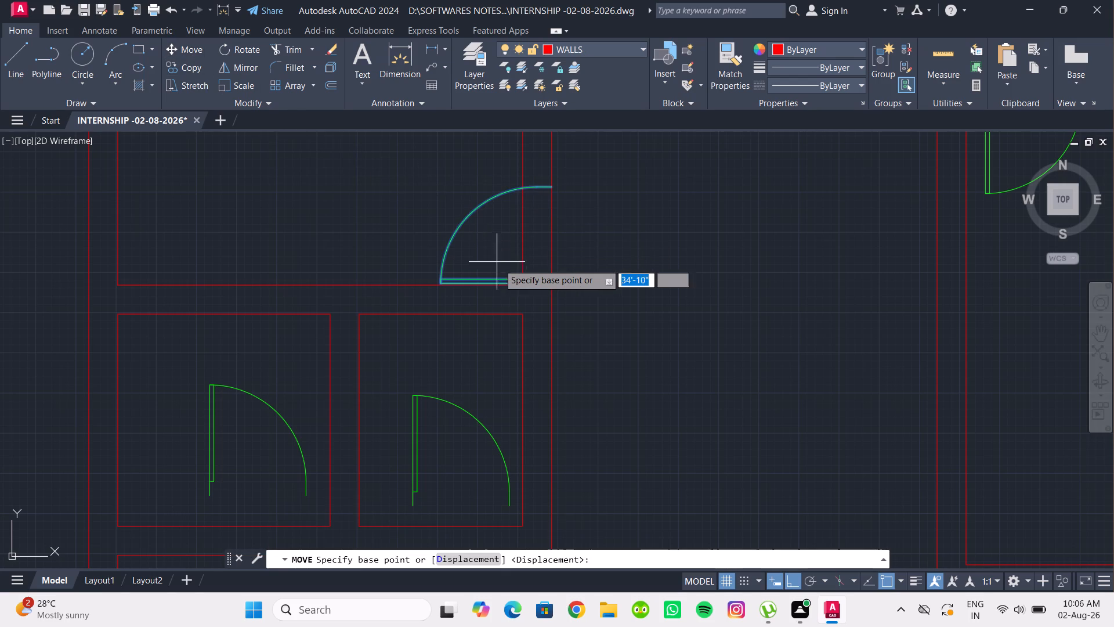
left_click(554, 282)
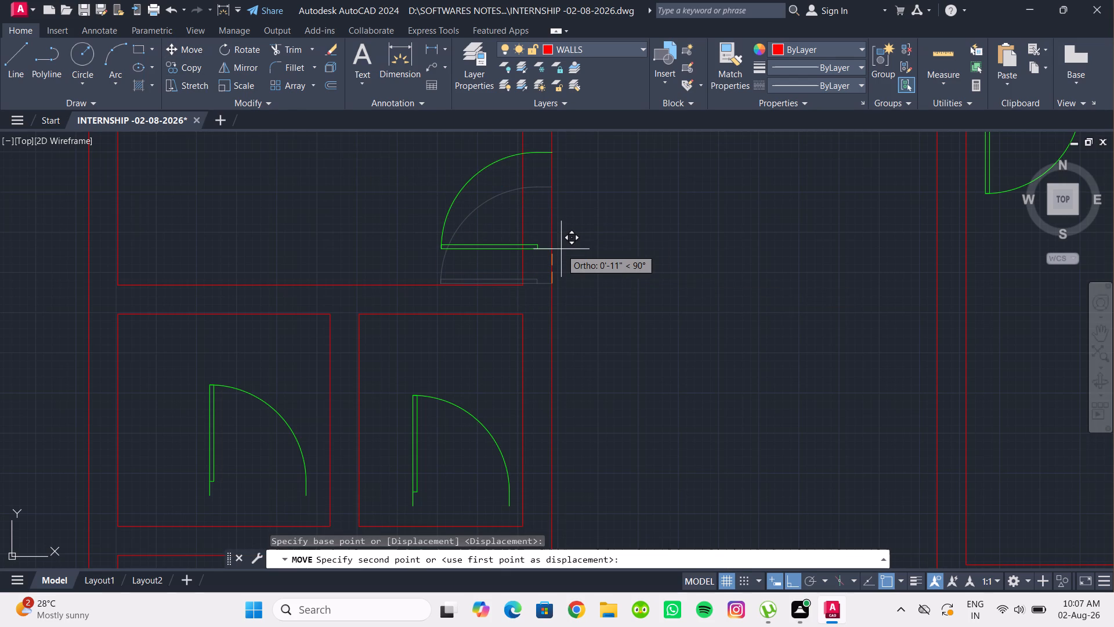
key("6")
key("Return")
Mirror the door of the right one of the two small rooms across a vertical line to its left, erasing the source door.
scroll(574, 270, "down", 3)
middle_click_drag(573, 256, 574, 255)
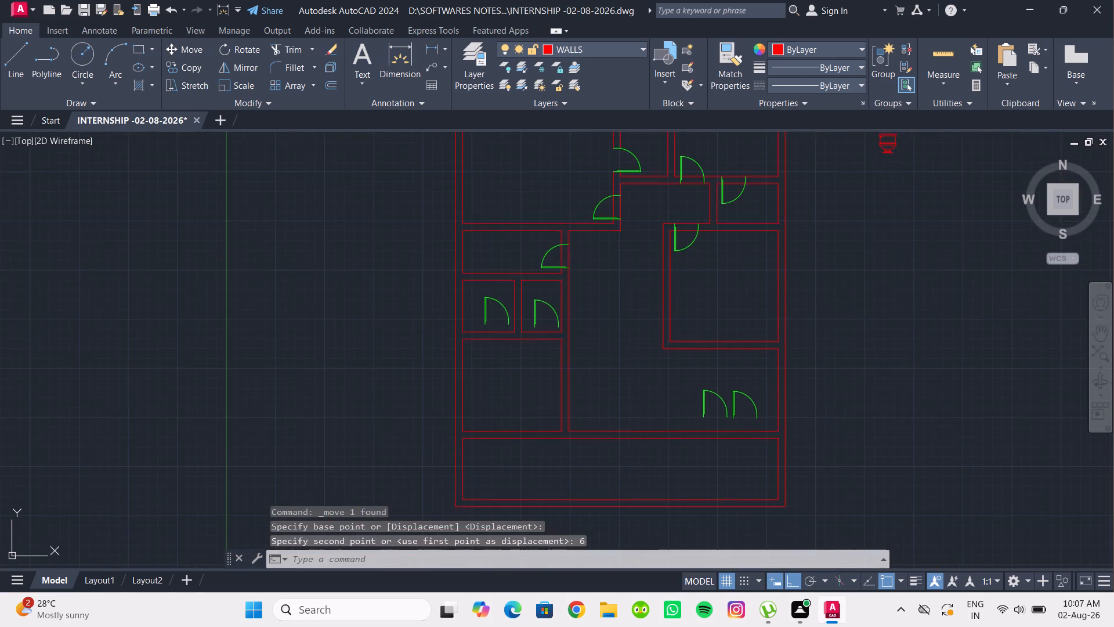
middle_click_drag(574, 255, 582, 206)
scroll(549, 274, "up", 1)
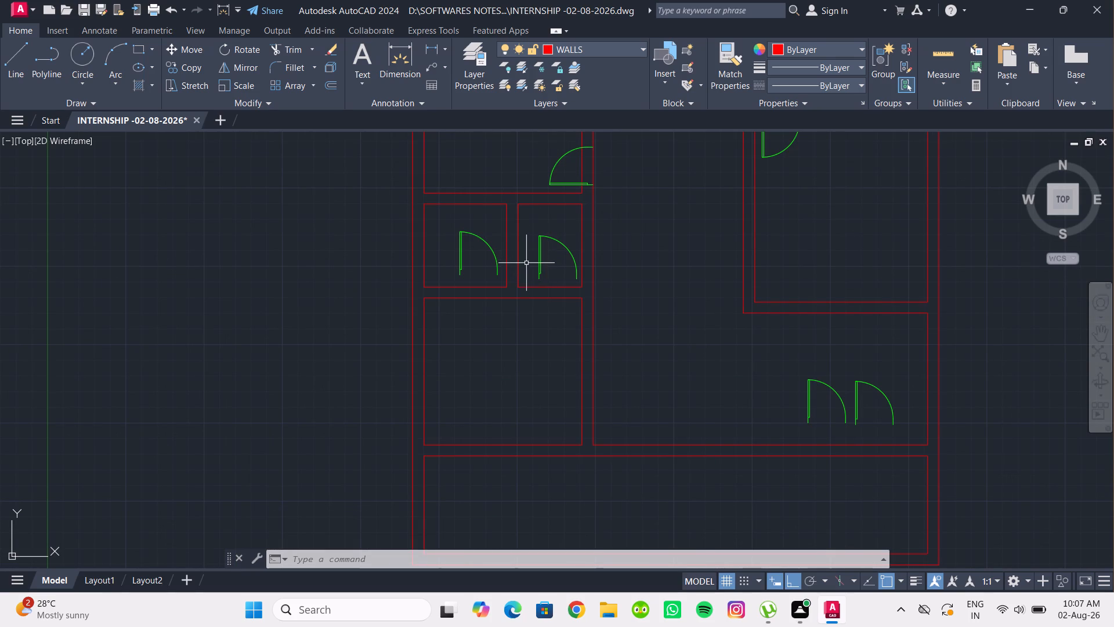
left_click(537, 266)
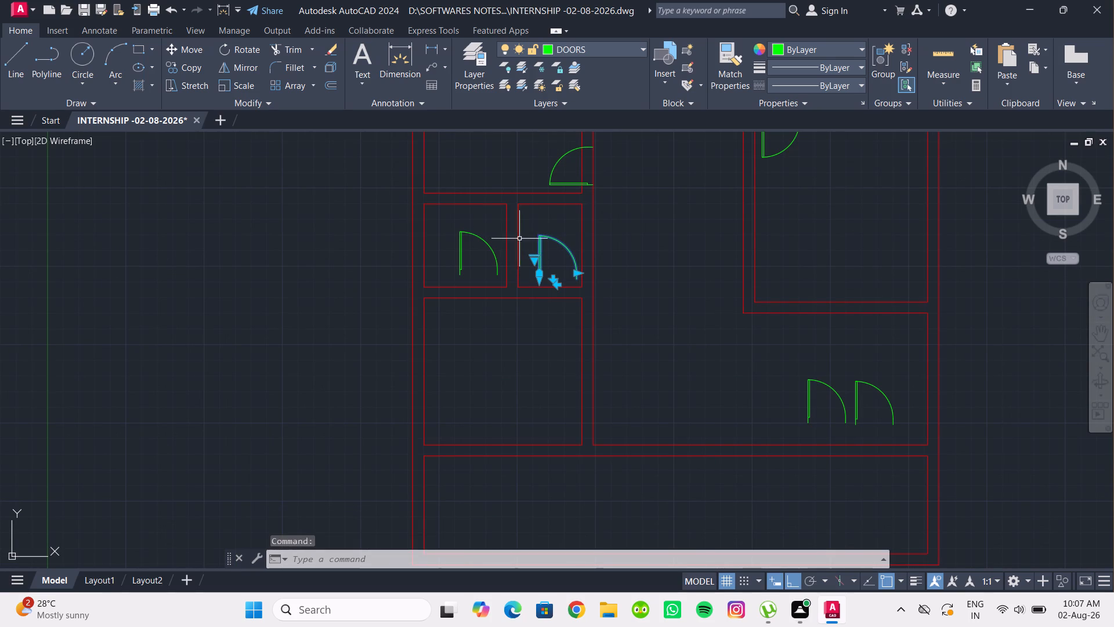
left_click(217, 69)
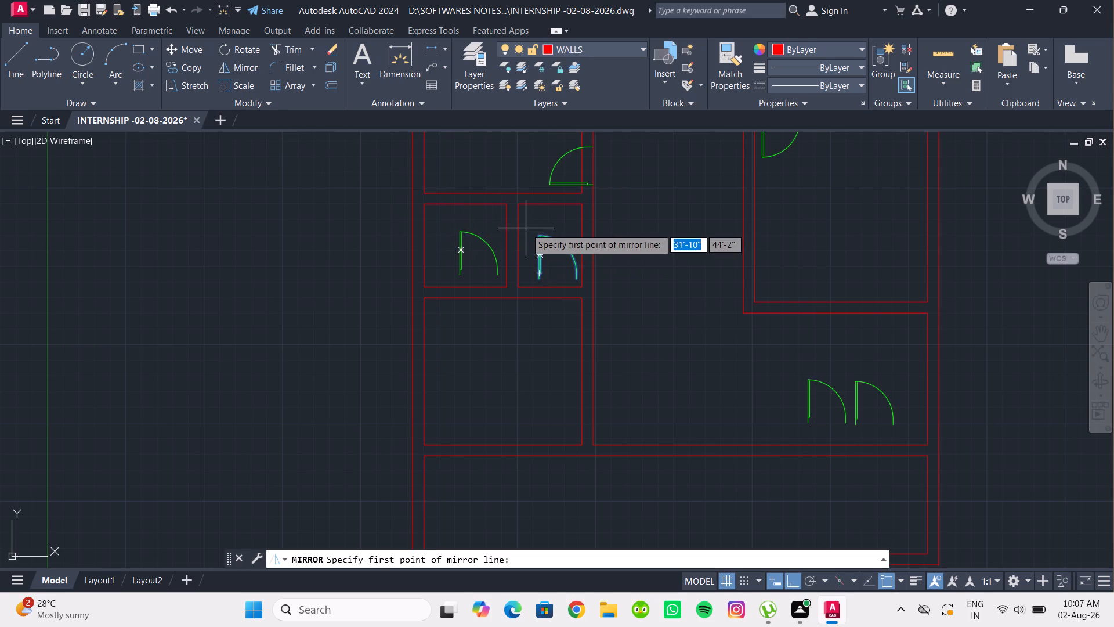
left_click(526, 228)
left_click(520, 317)
left_click_drag(541, 351, 520, 318)
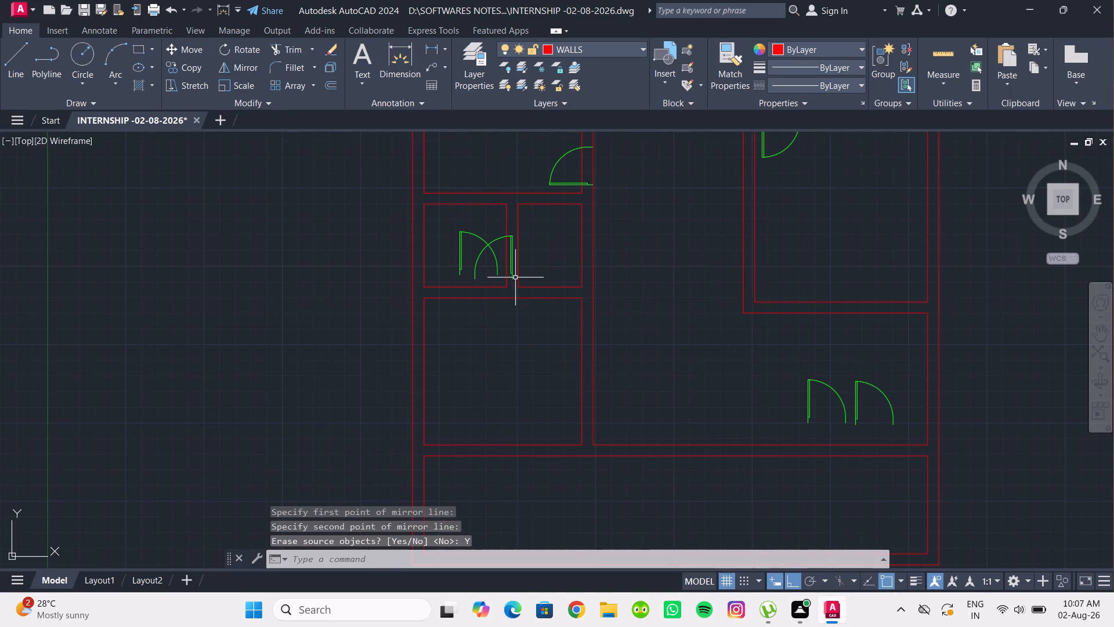
Move the mirrored door by its hinge-side frame end onto the upper-right inner corner of the room below the two small rooms.
left_click(511, 242)
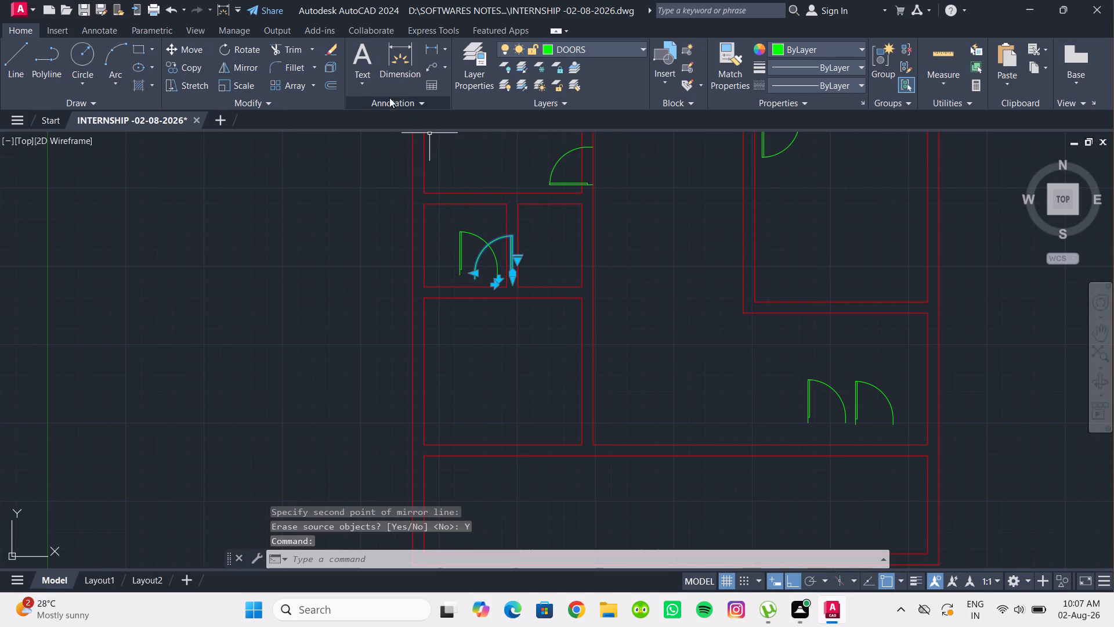
left_click(176, 46)
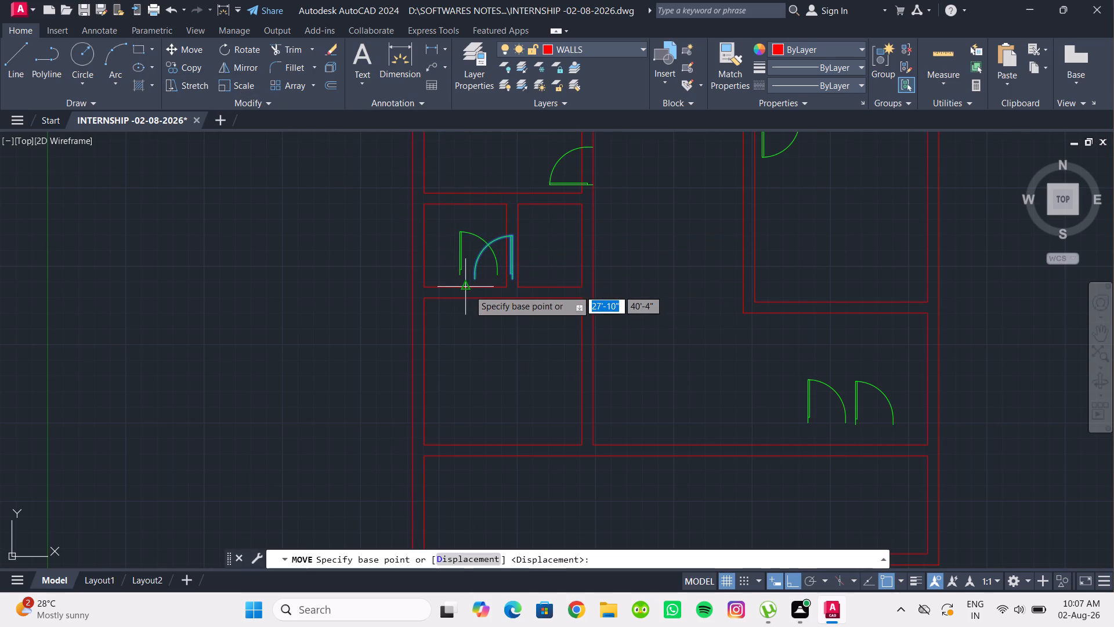
scroll(469, 290, "up", 1)
left_click(538, 275)
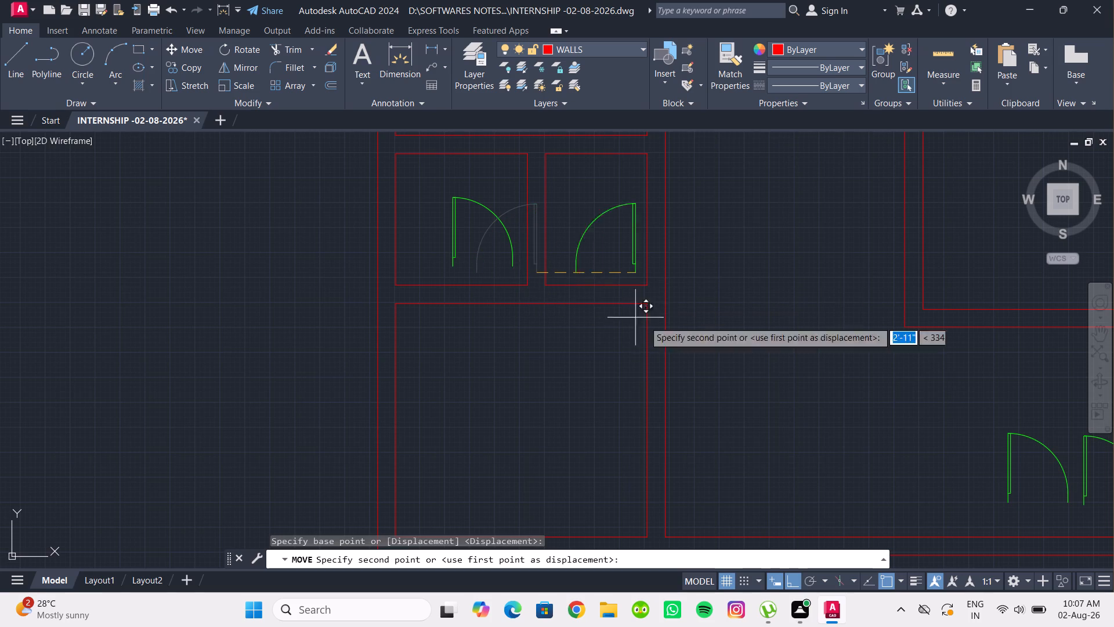
left_click(650, 307)
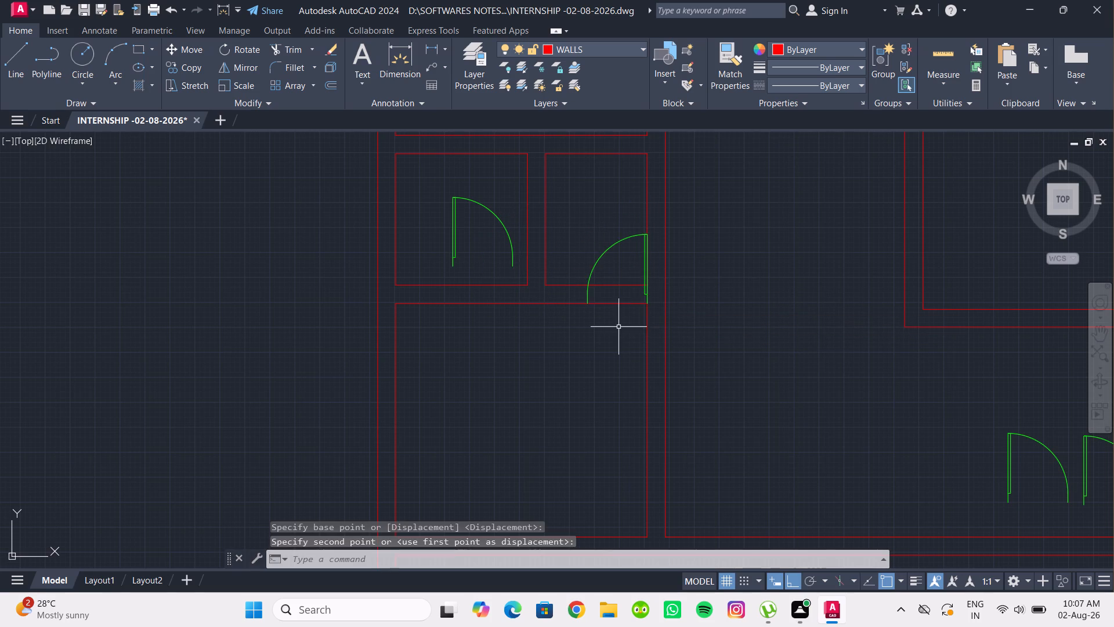
Move the right small room's door 6" to the left along its lower wall.
middle_click_drag(619, 327, 594, 338)
left_click_drag(585, 280, 578, 273)
left_click(559, 248)
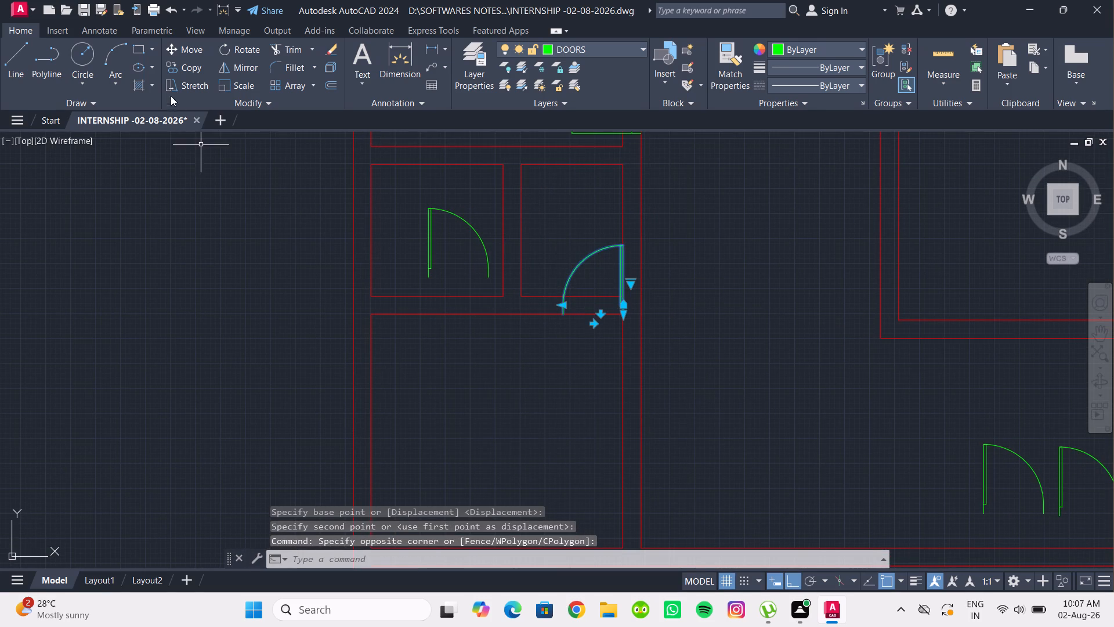
left_click(191, 57)
scroll(628, 334, "up", 1)
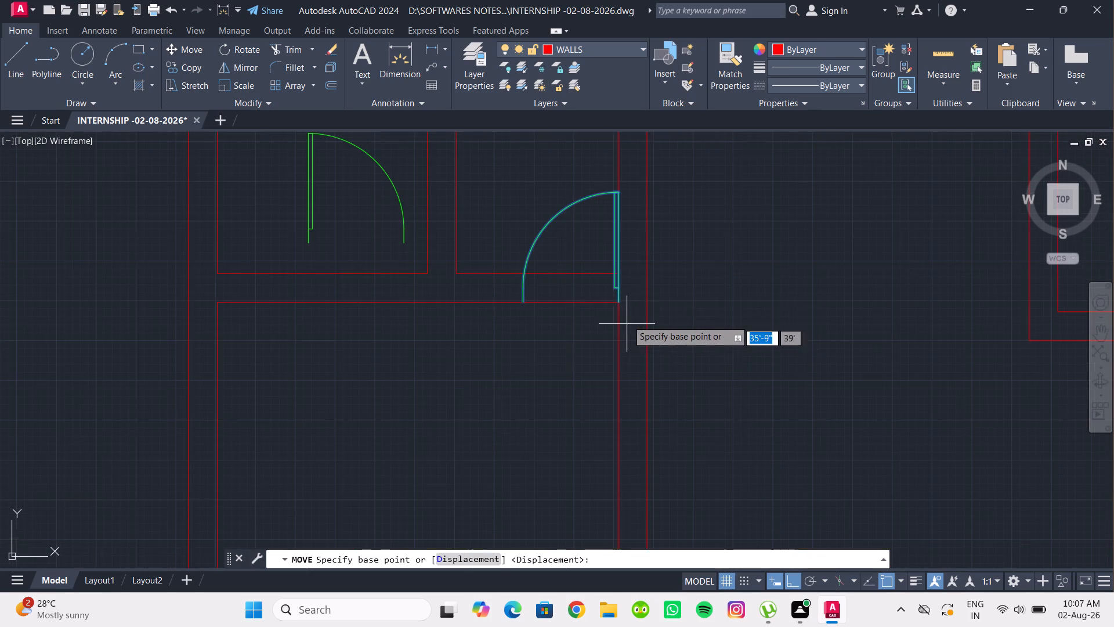
left_click(619, 303)
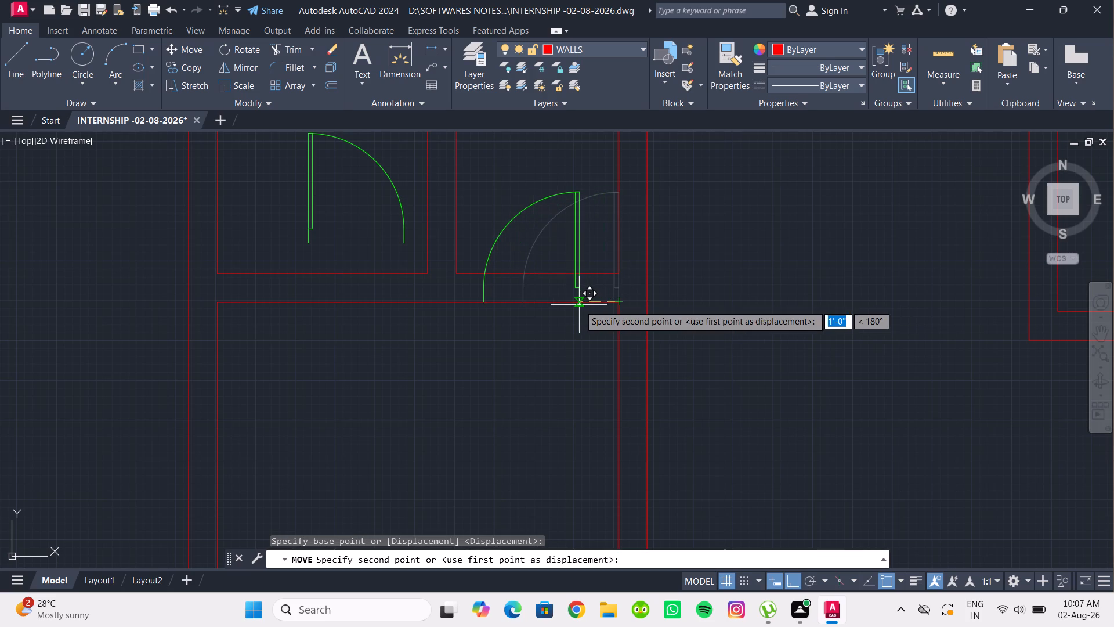
key("6")
key("Return")
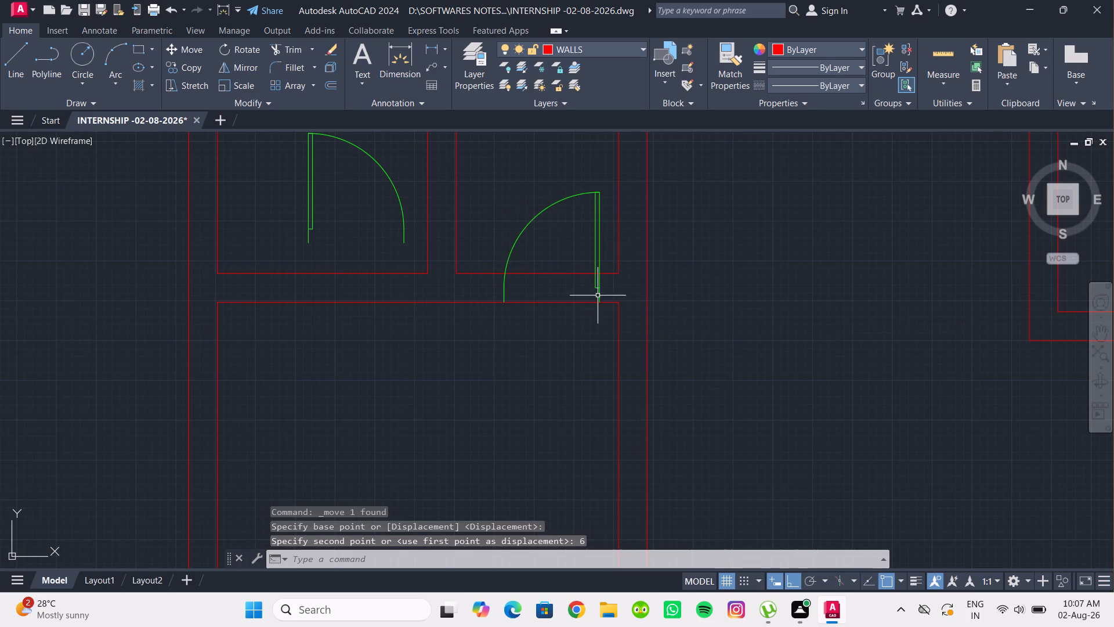
Erase the unplaced door in the left one of the two small rooms.
scroll(499, 379, "down", 1)
left_click(381, 253)
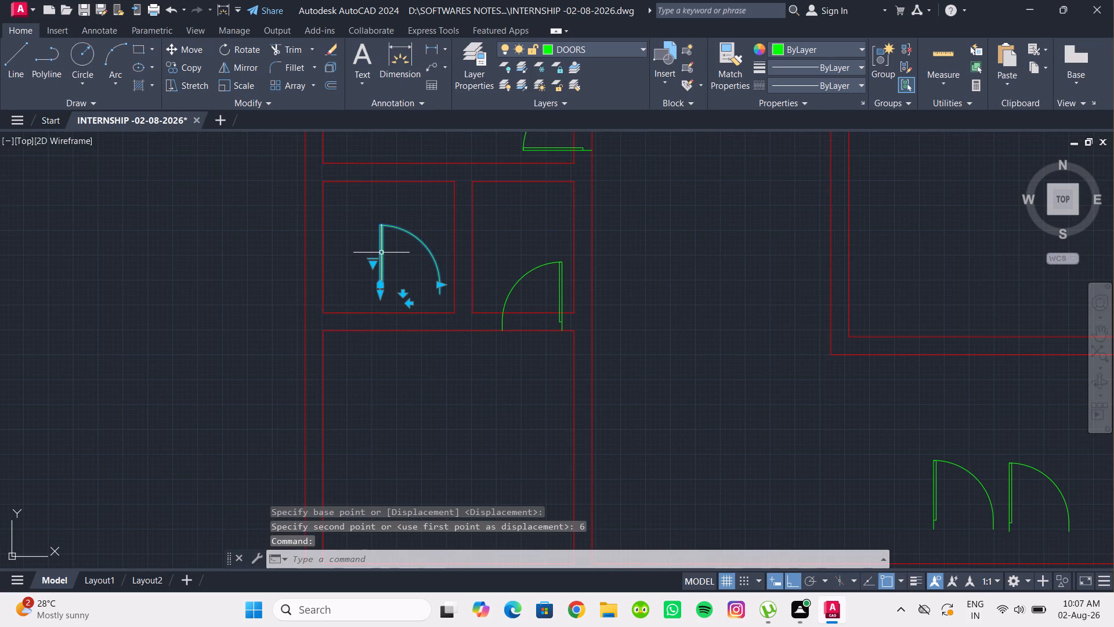
key("Delete")
Copy the right small room's door by its hinge-side frame end to the lower wall line, aligned with the left small room's right inner edge.
left_click(544, 264)
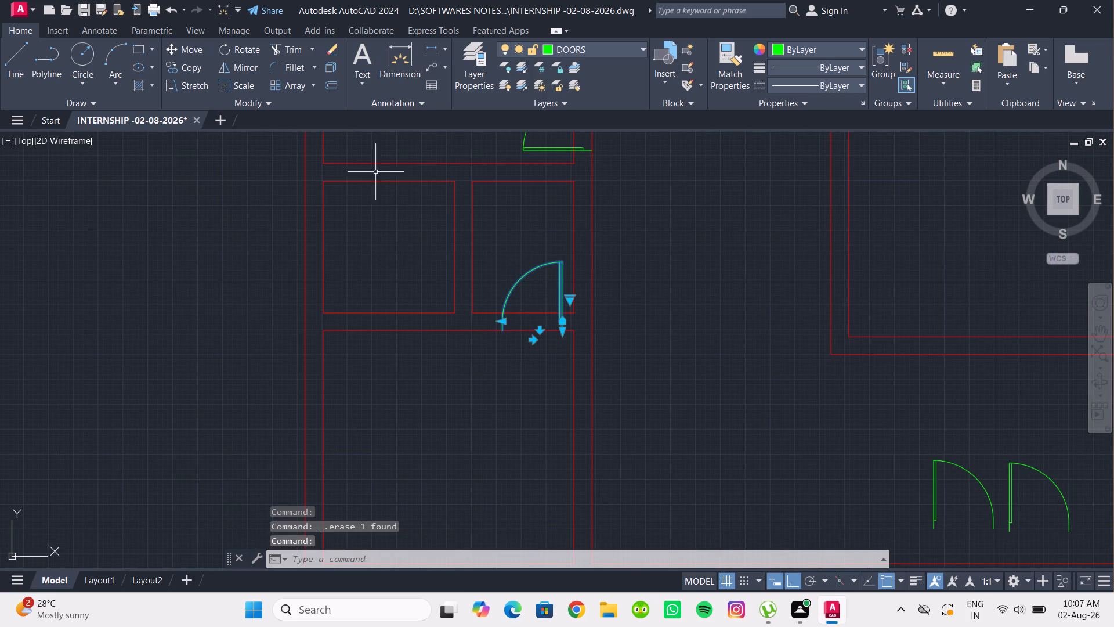
left_click(194, 64)
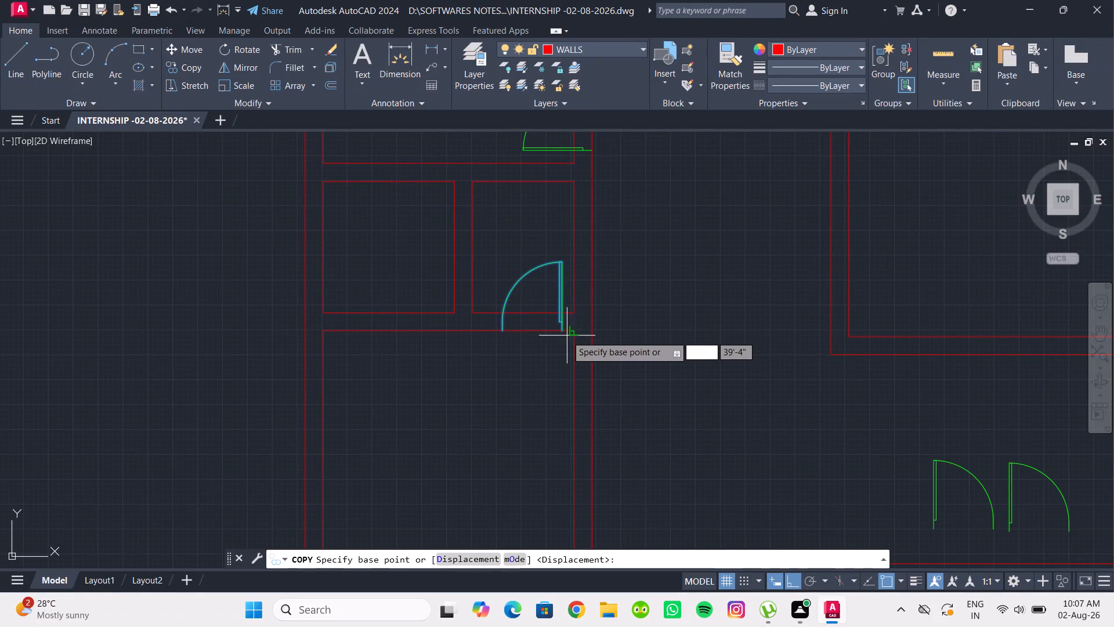
left_click(561, 333)
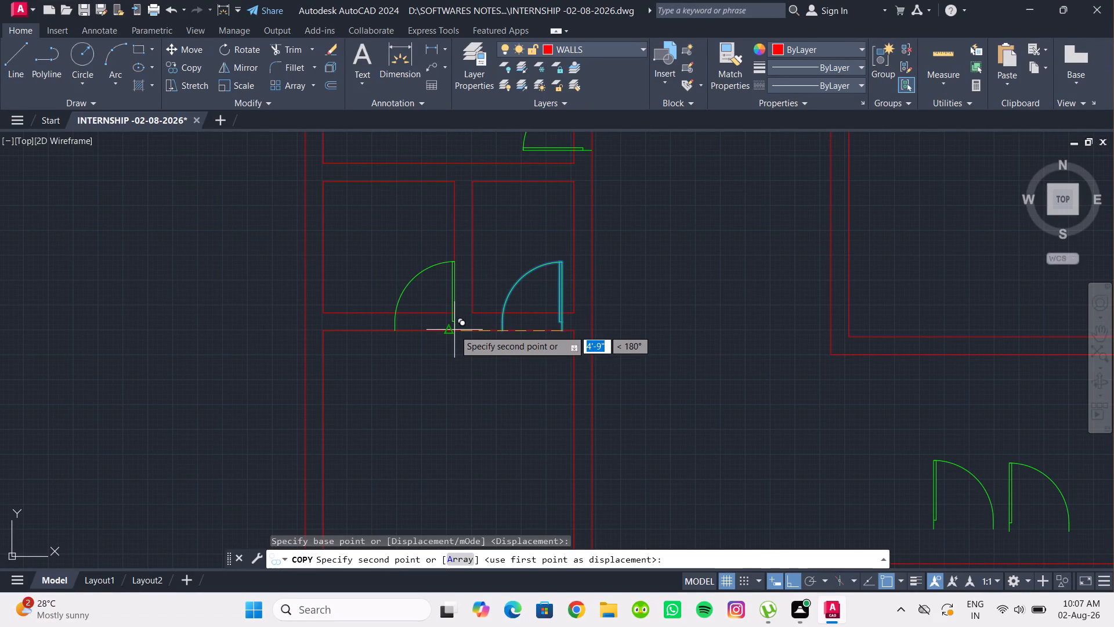
scroll(454, 330, "up", 4)
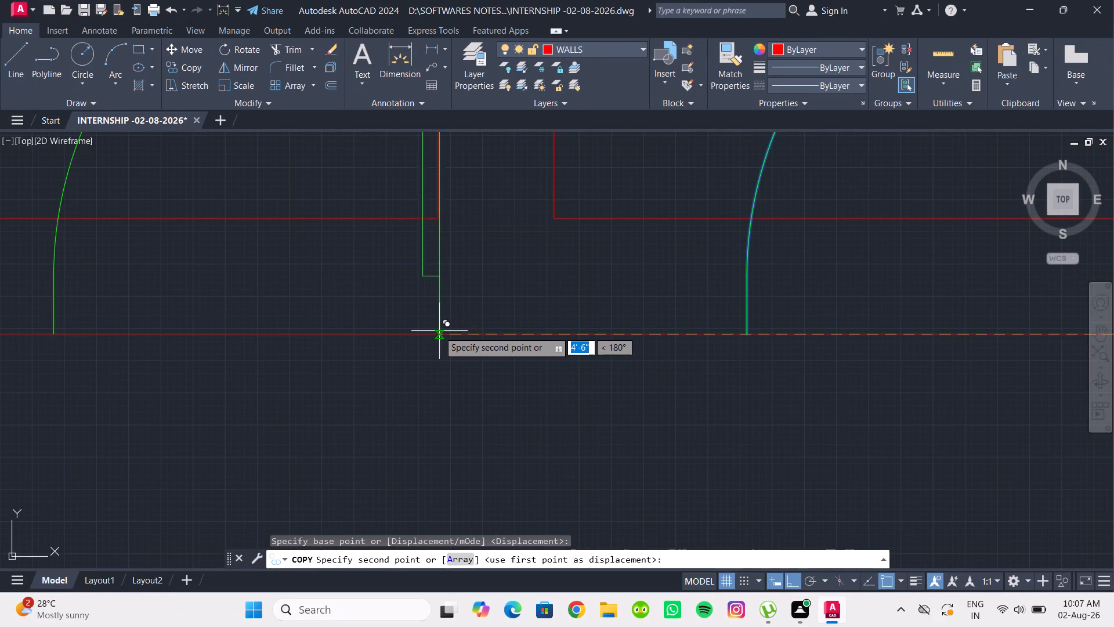
left_click(437, 331)
scroll(437, 349, "down", 2)
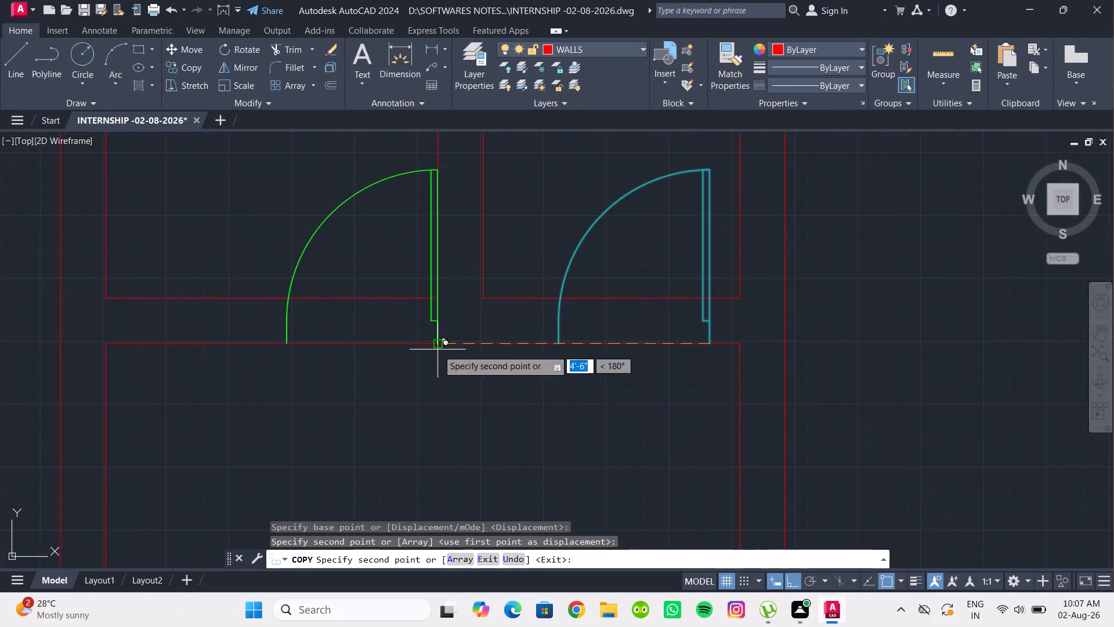
middle_click_drag(437, 349, 456, 364)
key("Escape")
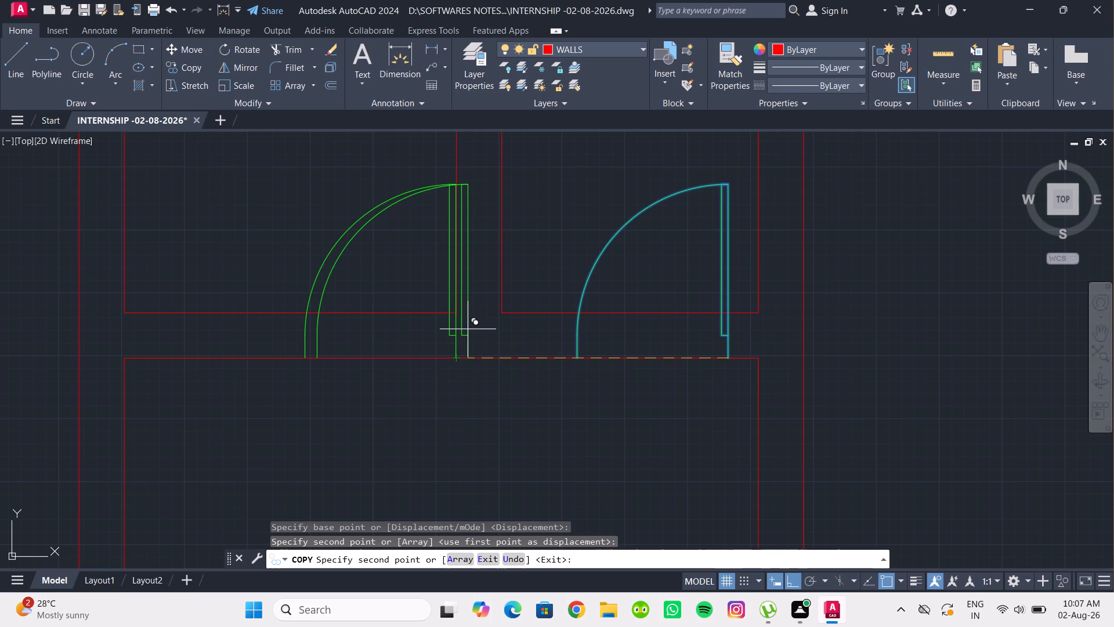
key("Escape")
Move the left small room's copied door 6" to the left along its lower wall.
left_click(455, 341)
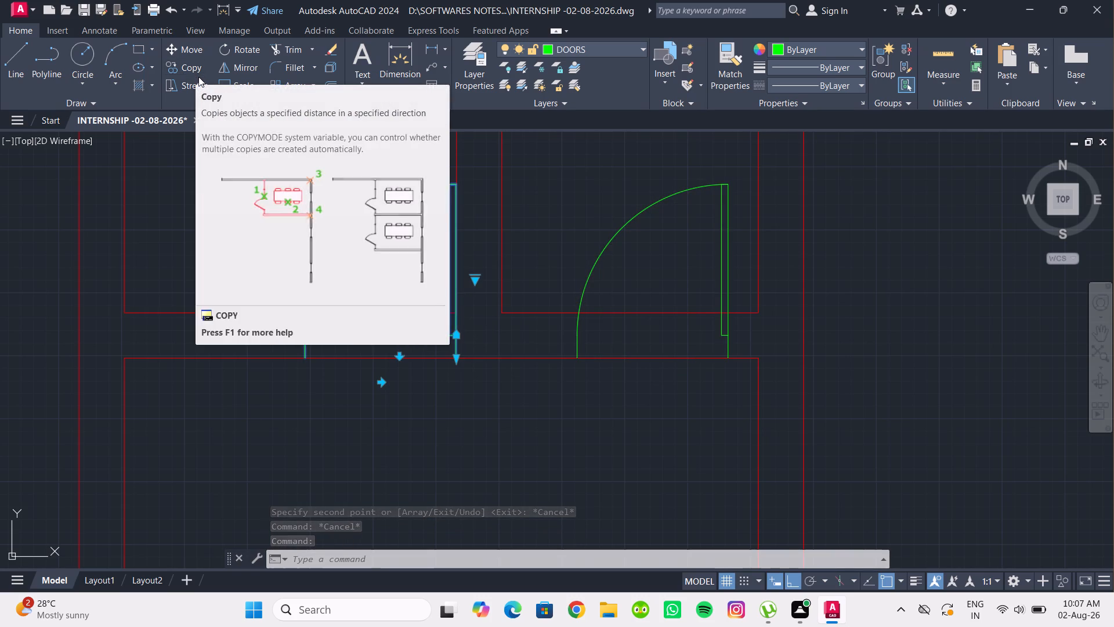
left_click(194, 45)
scroll(458, 377, "up", 1)
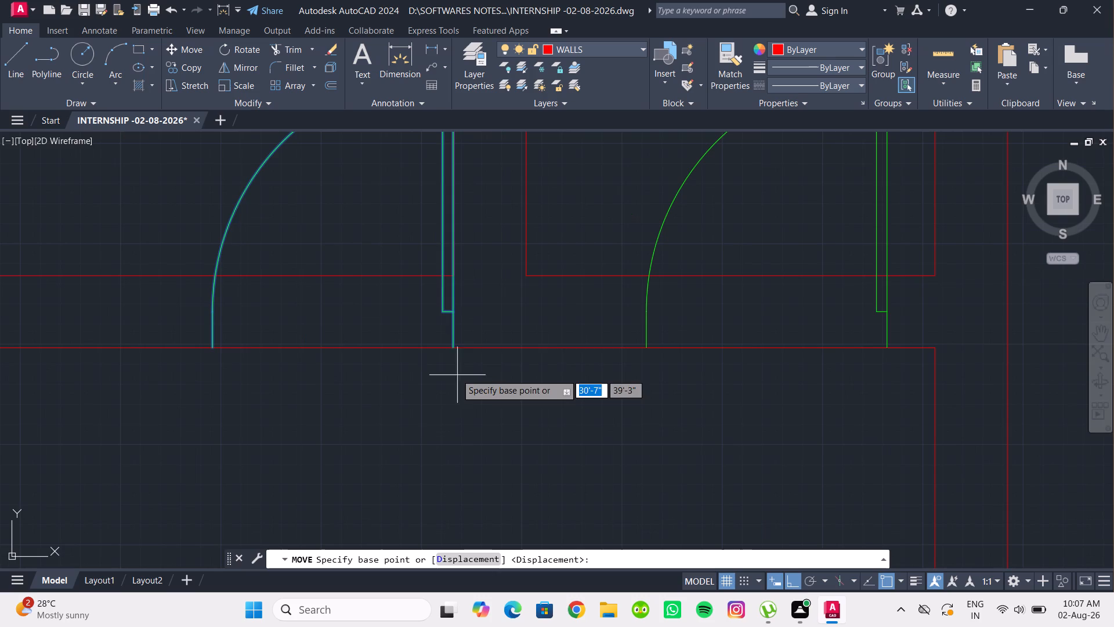
left_click(451, 348)
key("6")
key("Return")
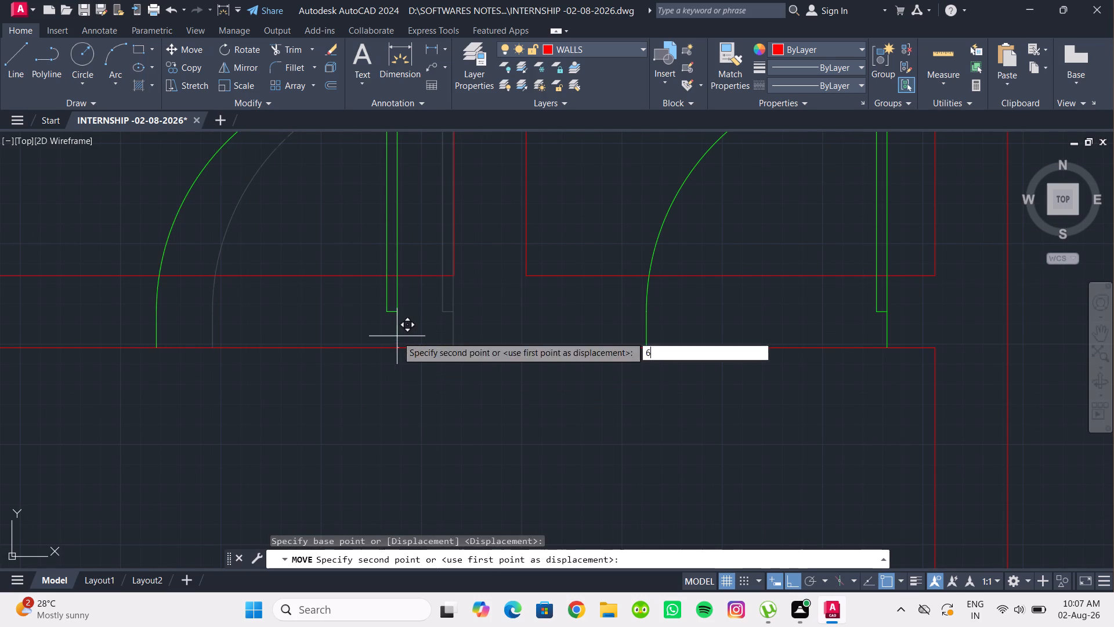
scroll(605, 380, "down", 4)
middle_click_drag(599, 386, 529, 359)
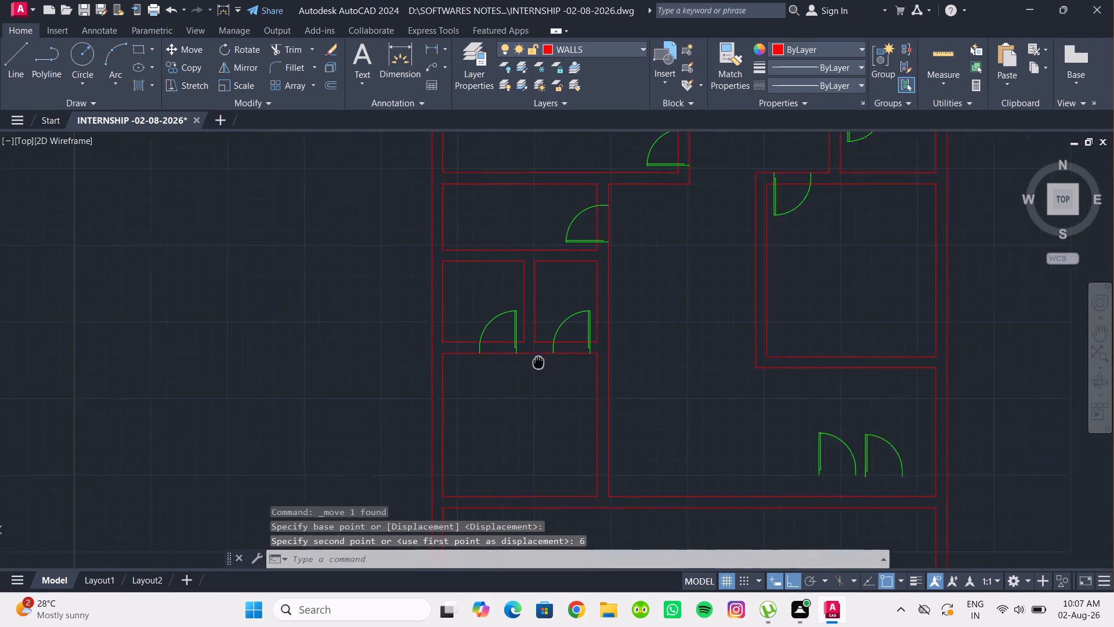
Scale the right one of the two spare doors in the hall by reference, from its frame width to 2'.
middle_click_drag(529, 359, 517, 344)
scroll(514, 328, "down", 2)
middle_click_drag(514, 328, 466, 283)
middle_click_drag(593, 358, 461, 301)
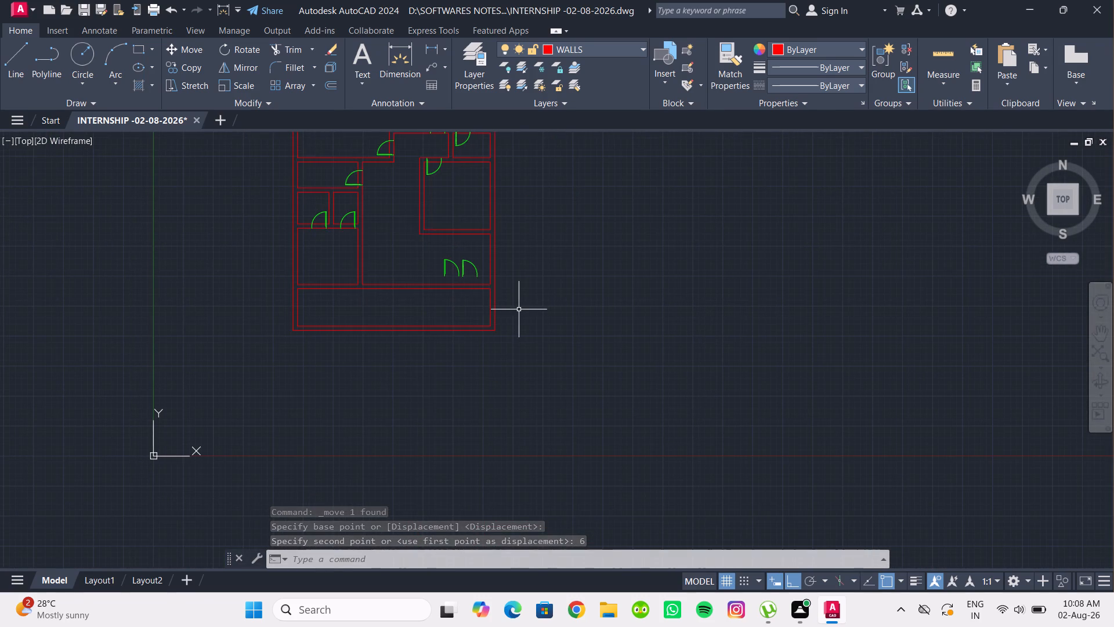
scroll(458, 268, "up", 5)
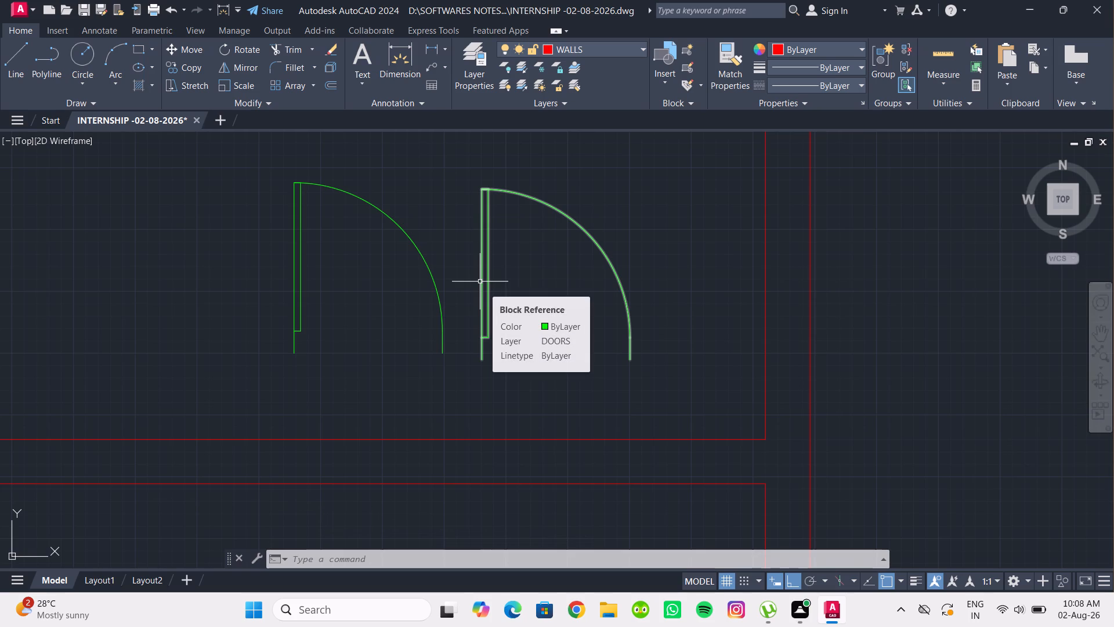
scroll(542, 349, "down", 2)
left_click(542, 349)
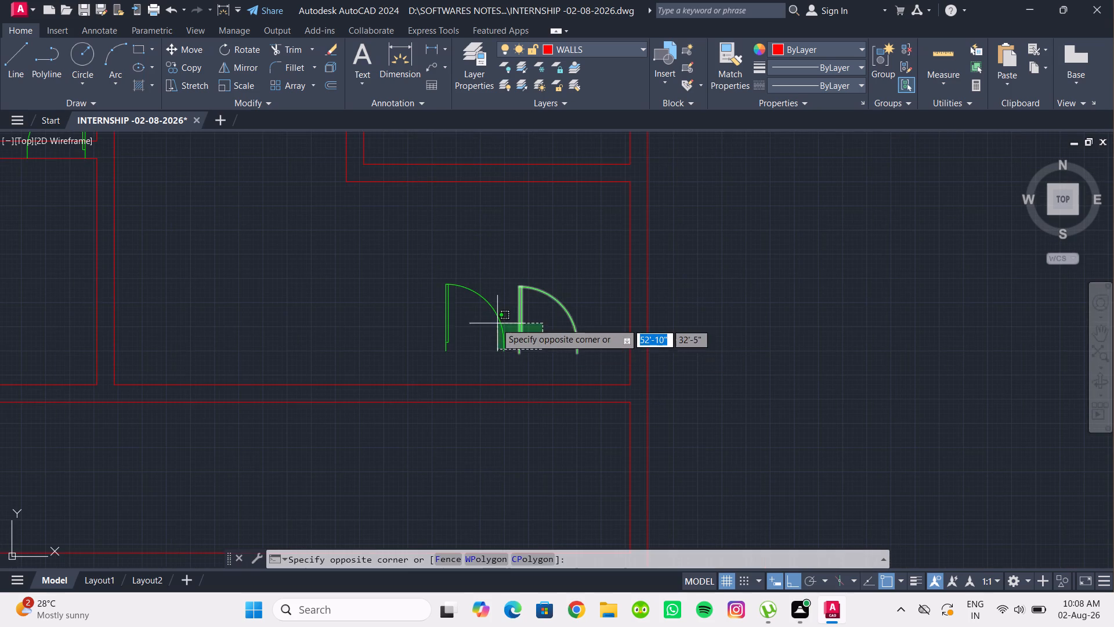
left_click(551, 360)
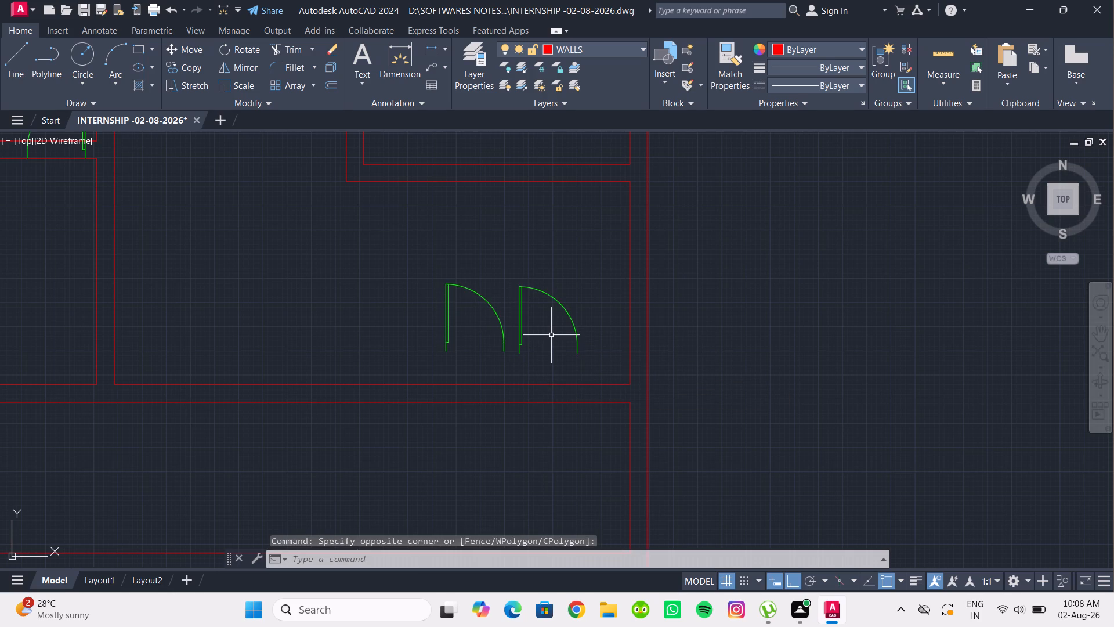
left_click_drag(535, 335, 526, 323)
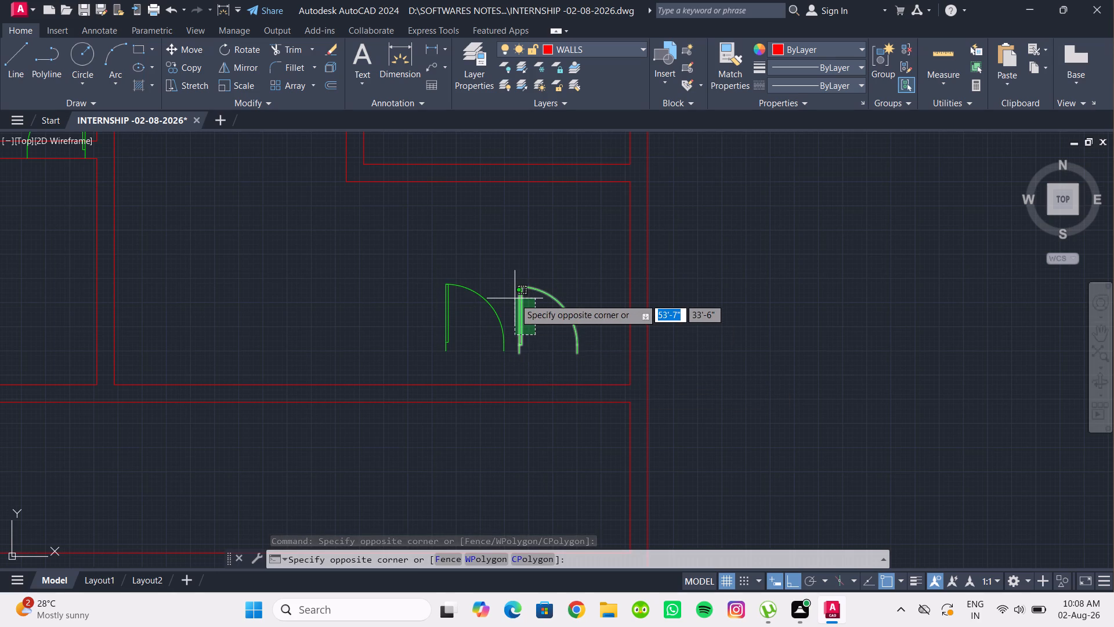
left_click(515, 298)
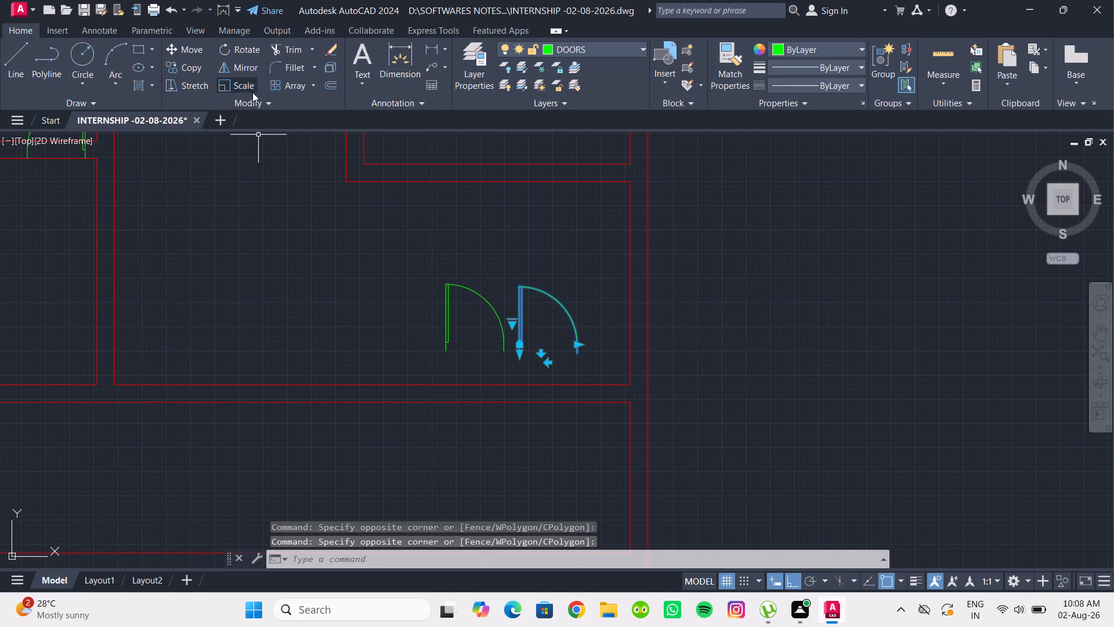
left_click(232, 90)
scroll(529, 361, "up", 2)
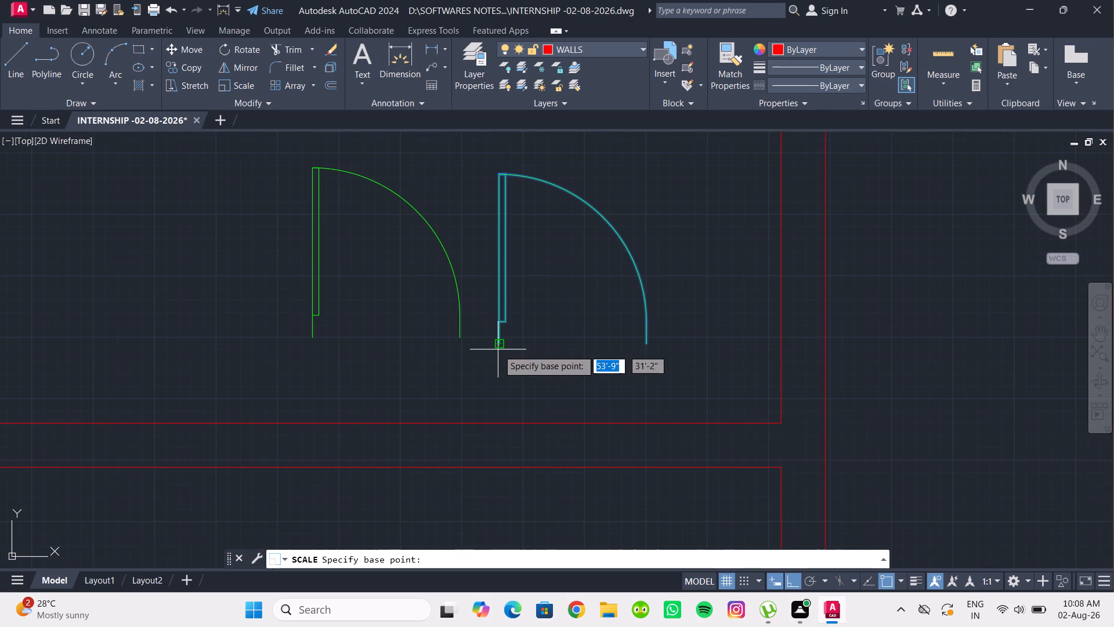
left_click(501, 345)
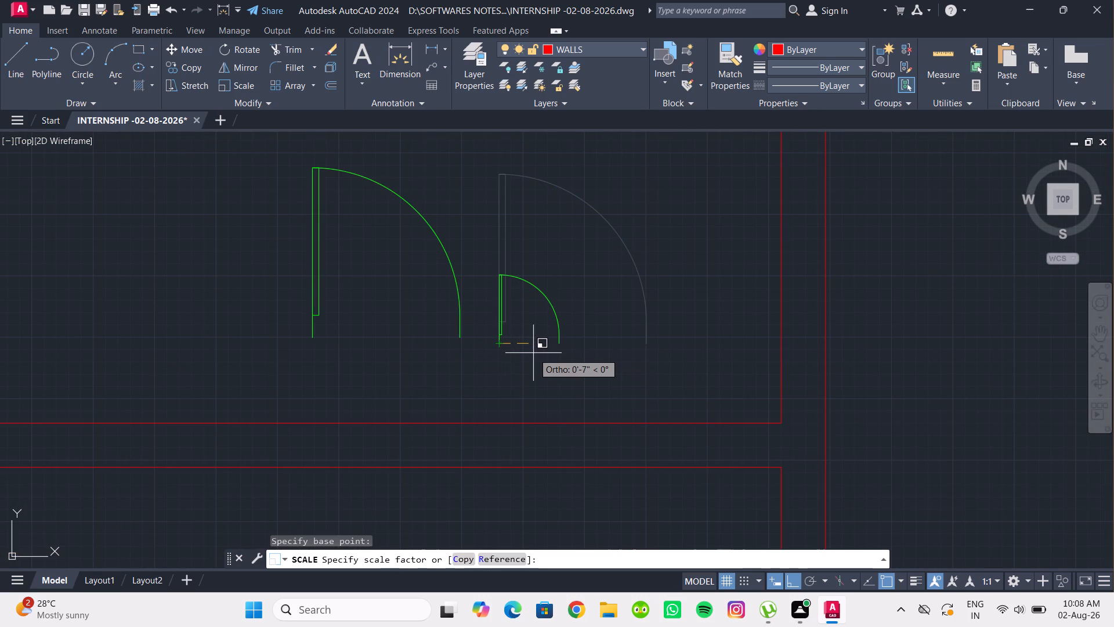
key("r")
key("Return")
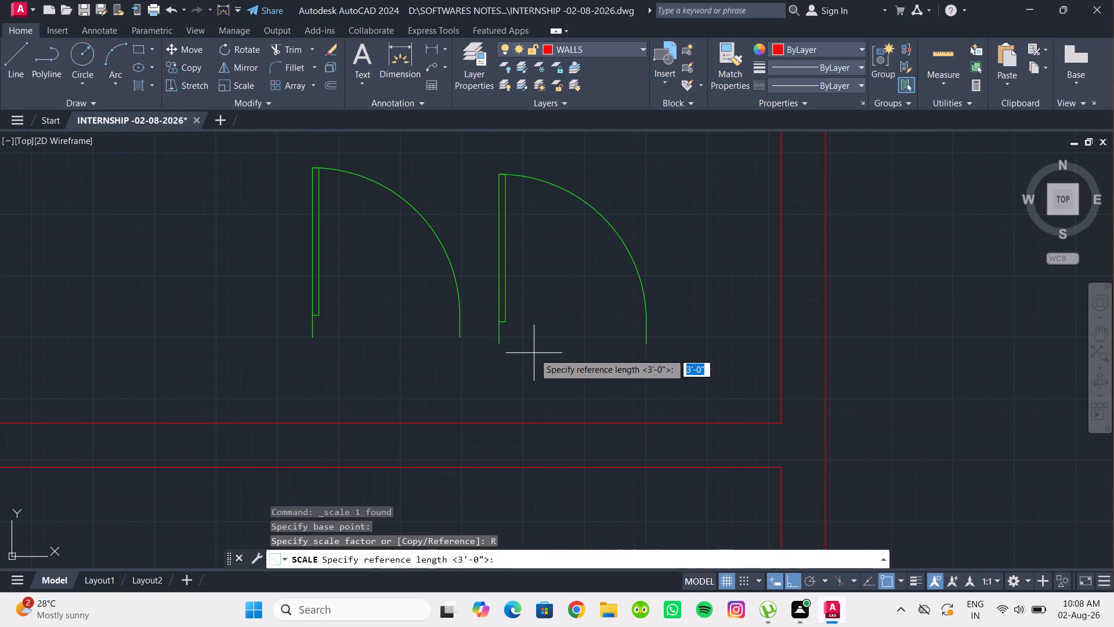
left_click(497, 347)
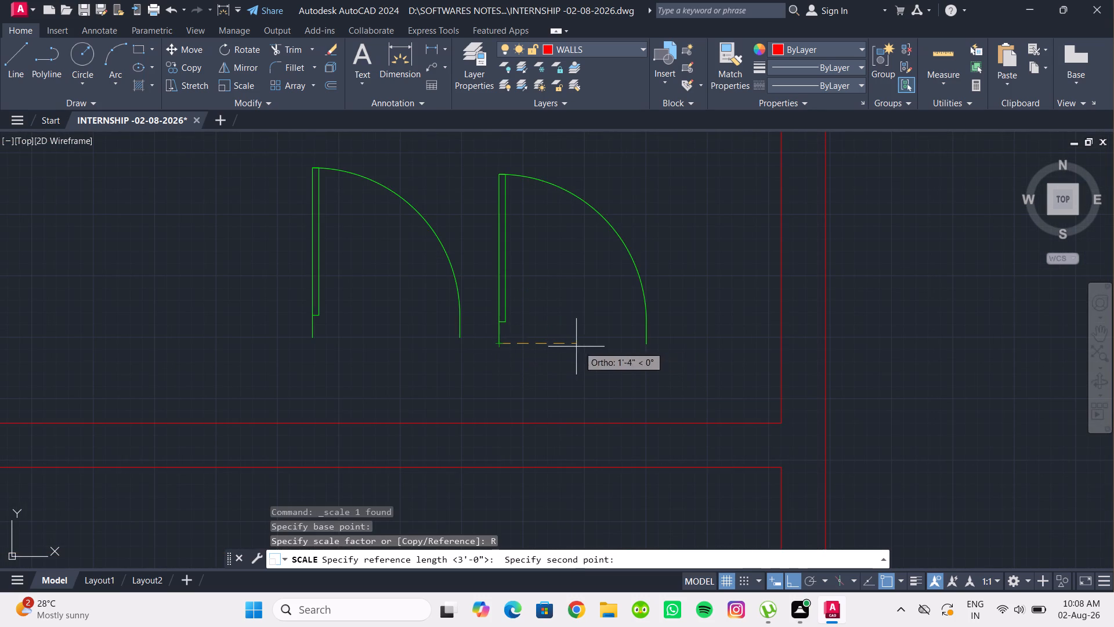
left_click(648, 346)
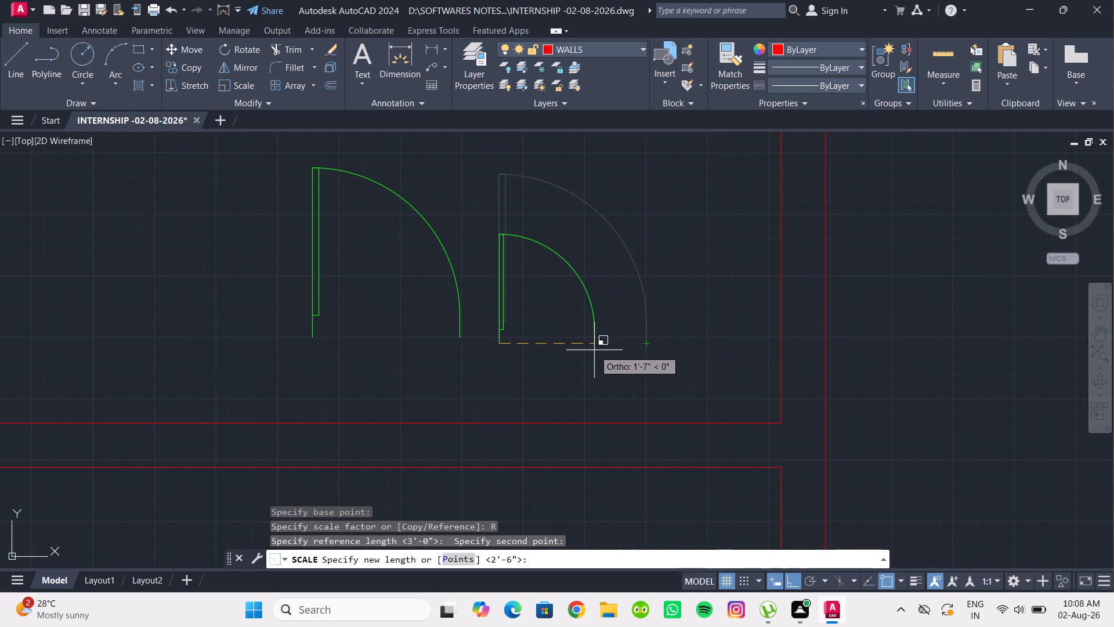
type("2'")
key("Return")
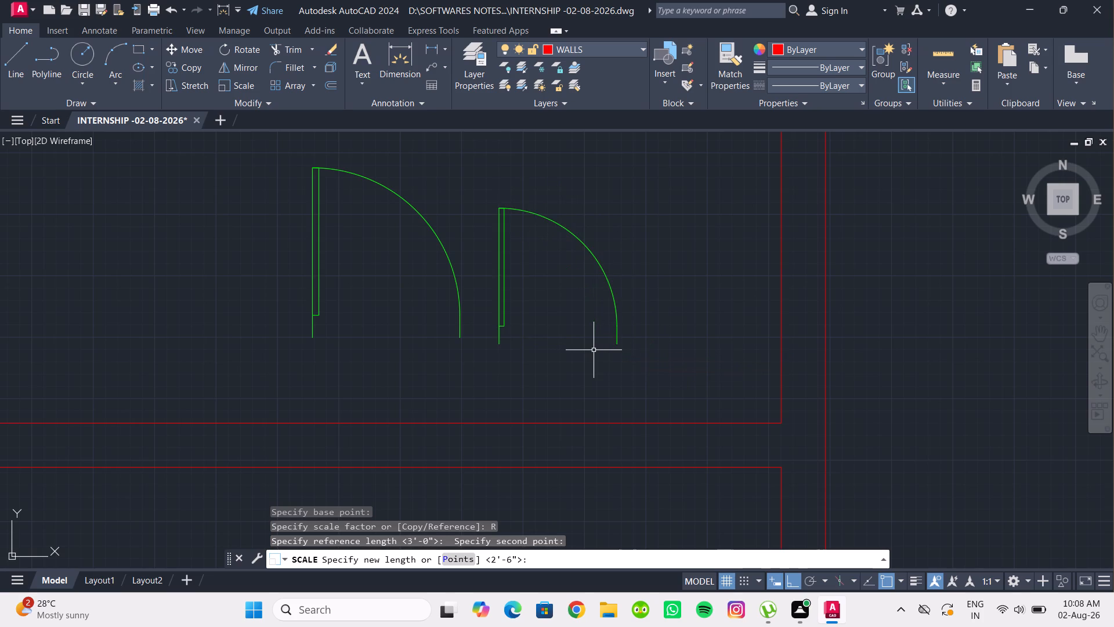
Erase the remaining unscaled spare door in the hall.
left_click(439, 236)
key("Delete")
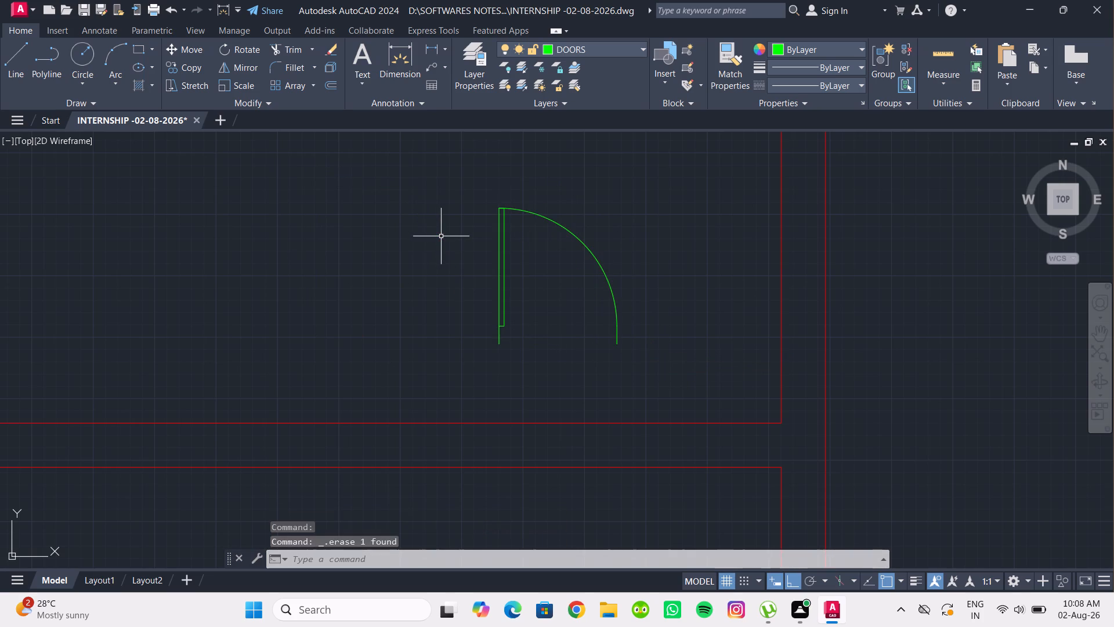
Mirror the 2' door about a vertical line through its right frame end, keeping the original, to form a double door.
left_click(247, 63)
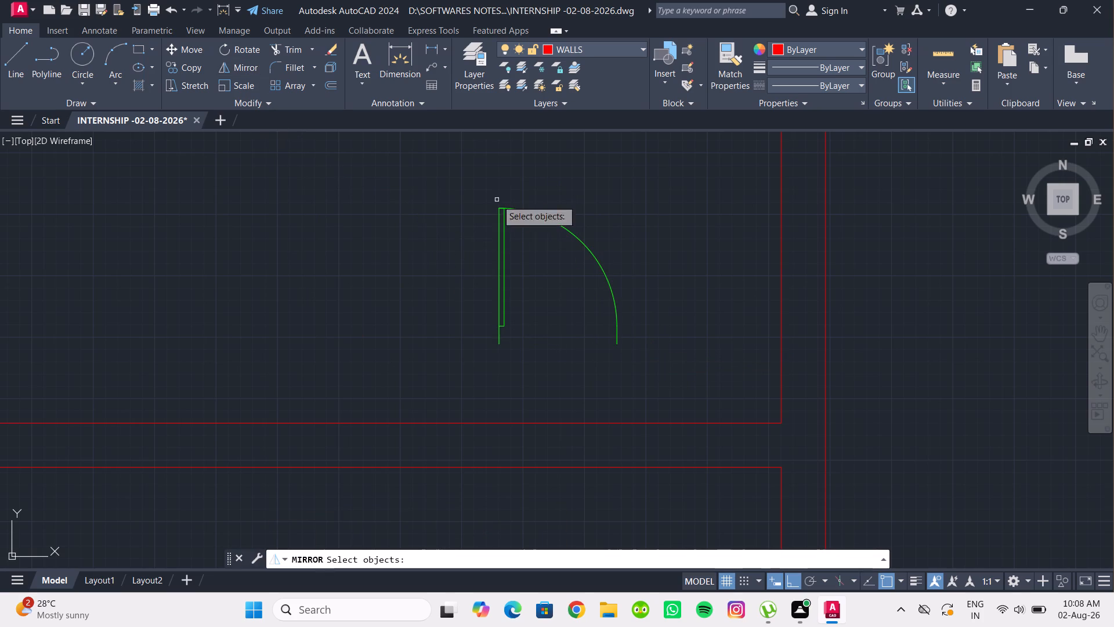
left_click(617, 301)
left_click(607, 297)
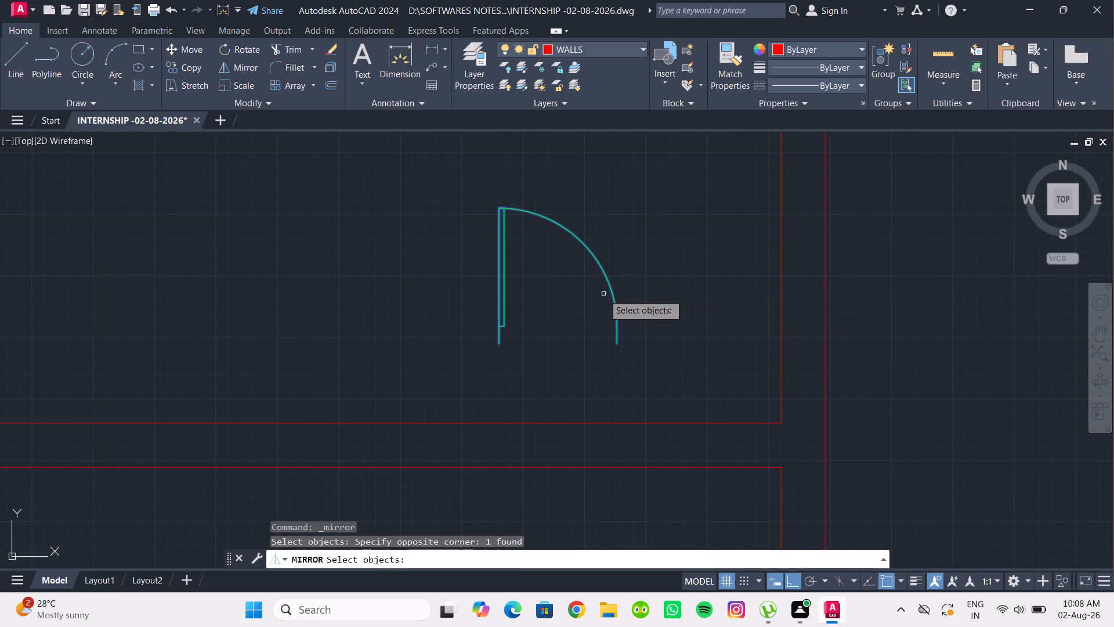
key("Return")
left_click(617, 345)
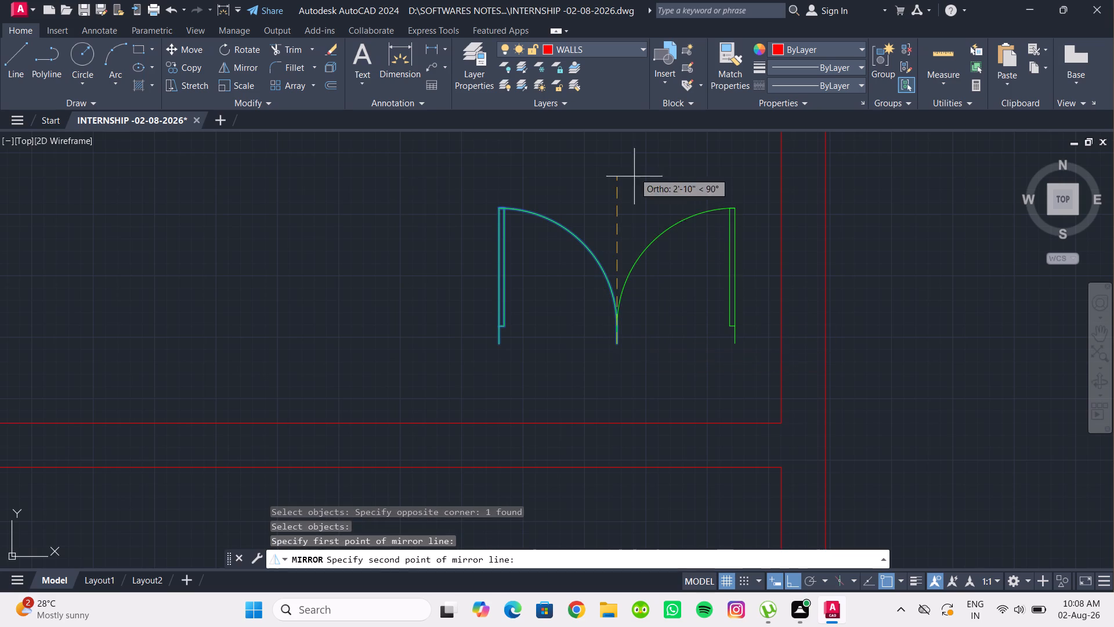
left_click(634, 165)
left_click_drag(670, 212, 634, 165)
Move the double door by its right frame end onto the lower line of the hall's bottom wall, about 3'-11" down and left.
left_click(663, 317)
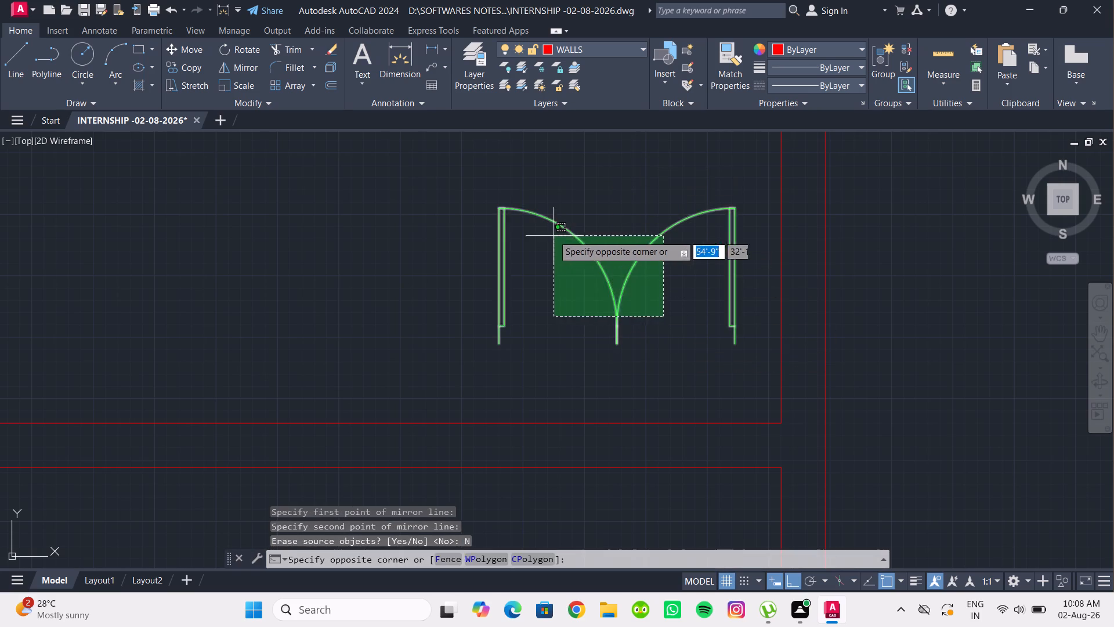
left_click(553, 235)
scroll(464, 255, "down", 2)
middle_click_drag(458, 256, 429, 242)
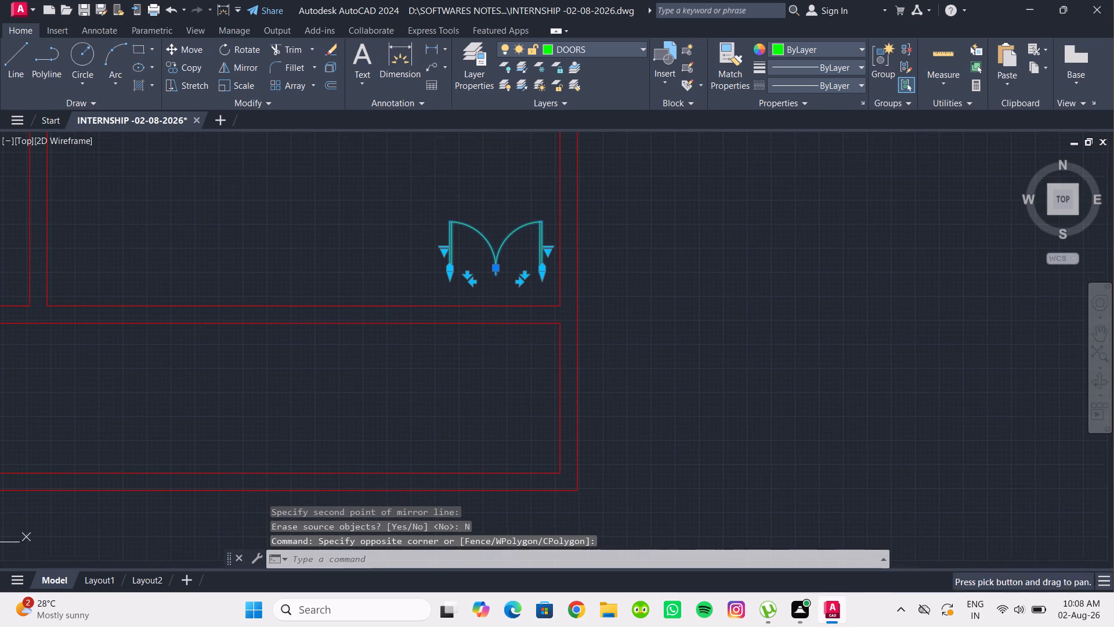
left_click(190, 51)
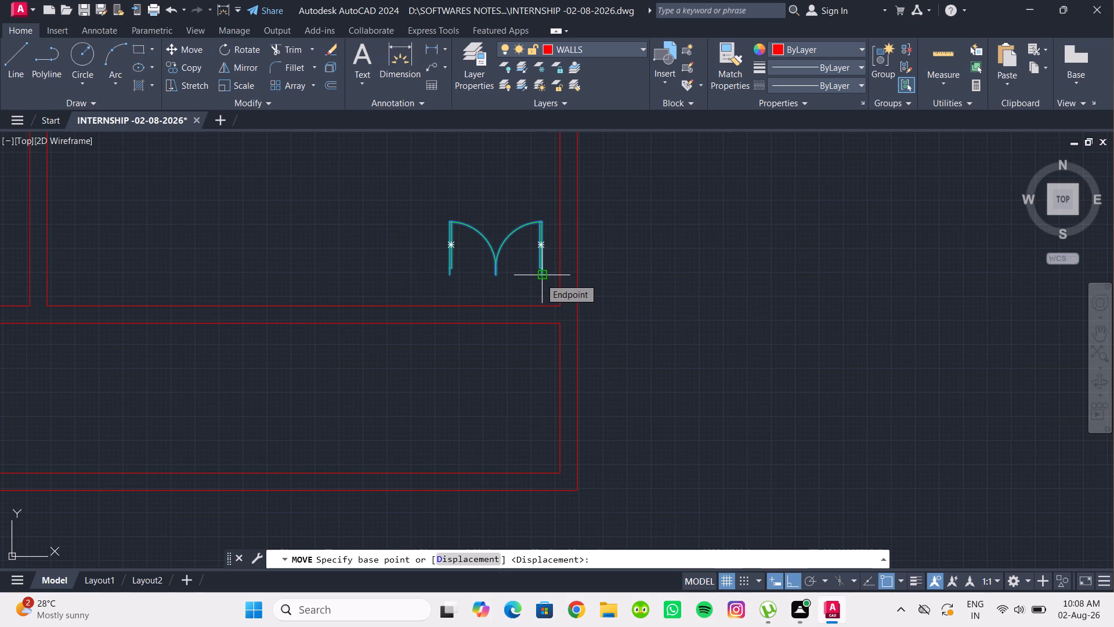
left_click(540, 278)
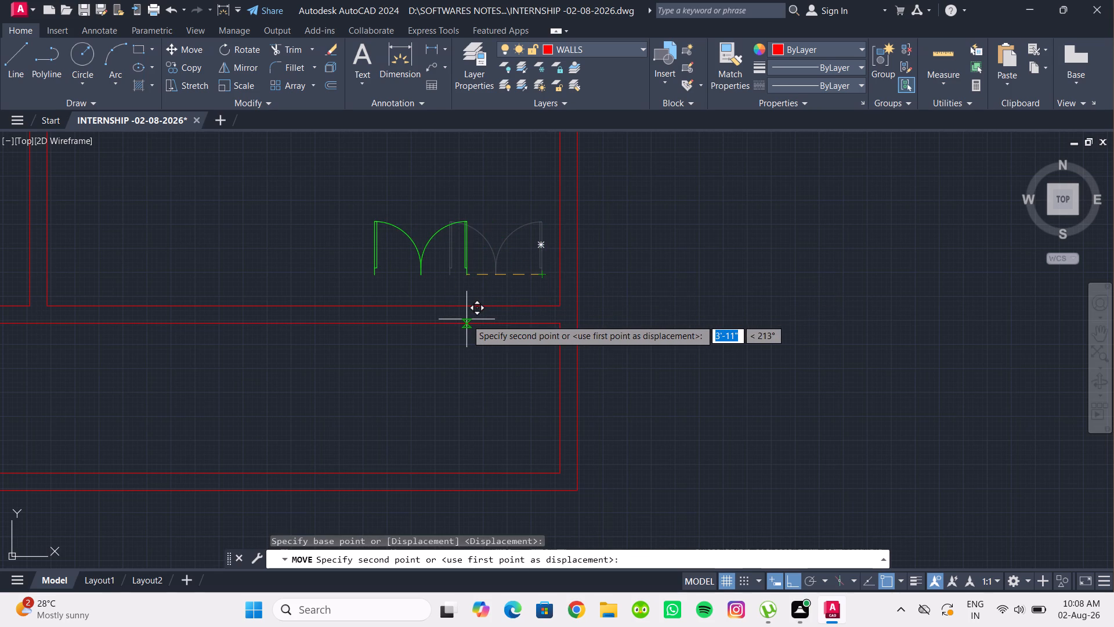
left_click(466, 319)
Erase the spare door standing outside the plan's upper right side.
scroll(494, 349, "down", 4)
scroll(491, 359, "up", 1)
middle_click_drag(491, 359, 553, 390)
scroll(552, 392, "up", 1)
middle_click_drag(542, 391, 610, 473)
scroll(570, 359, "down", 1)
middle_click_drag(570, 359, 568, 365)
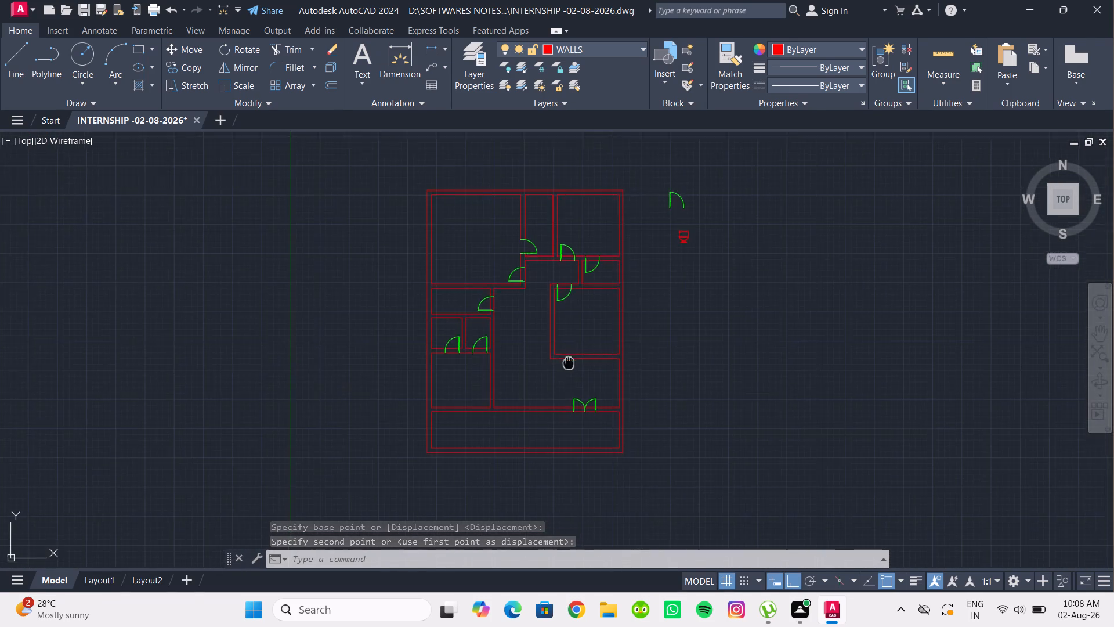
middle_click_drag(568, 365, 556, 391)
left_click_drag(693, 251, 665, 229)
left_click(642, 199)
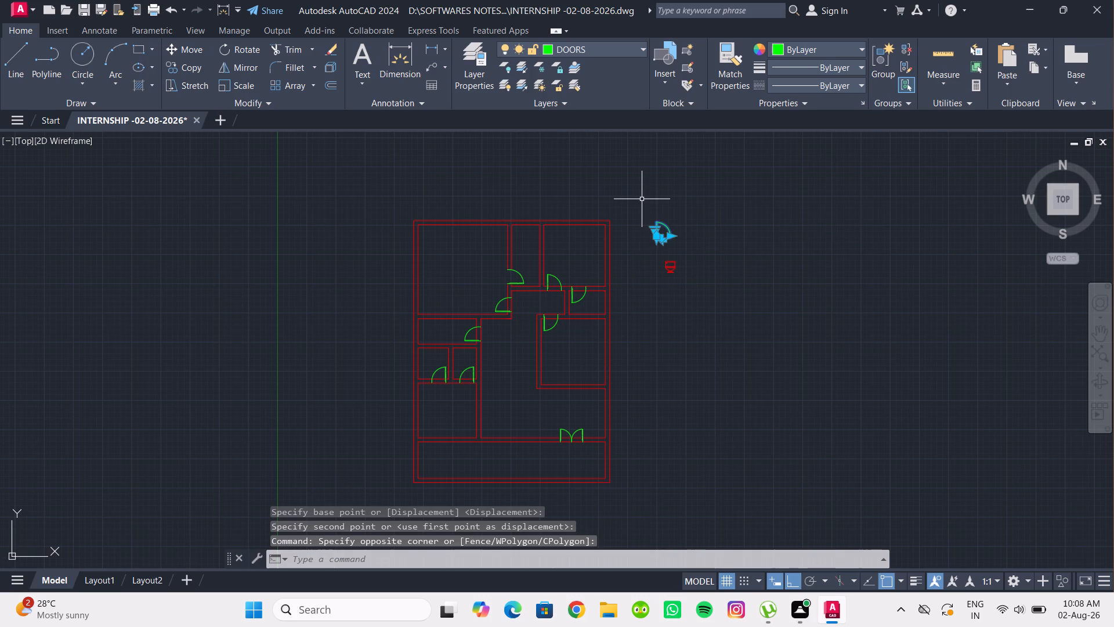
key("Delete")
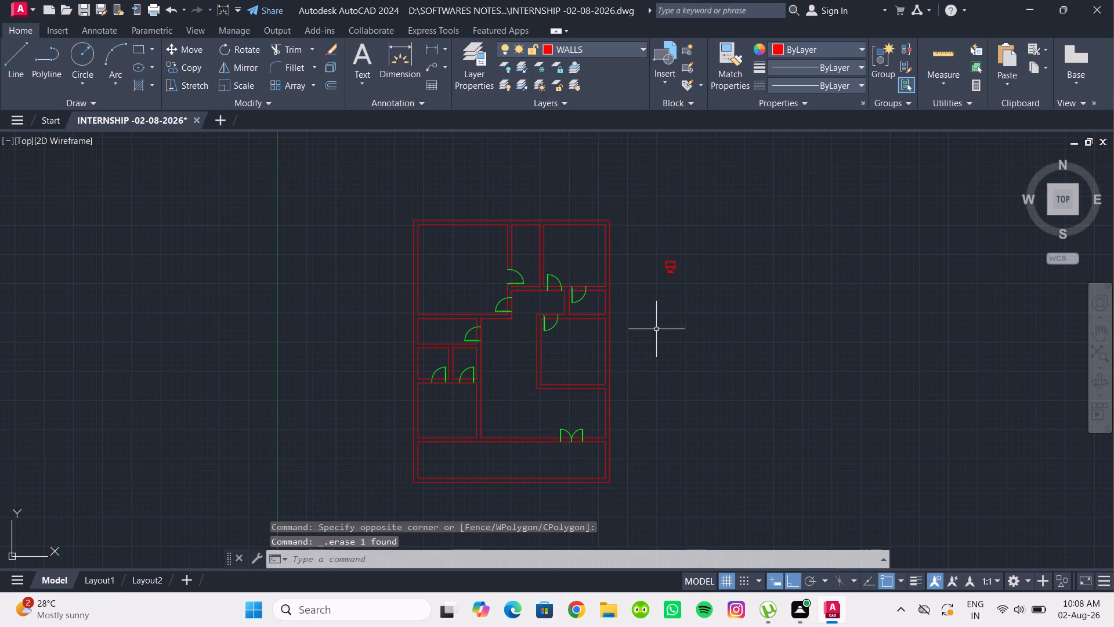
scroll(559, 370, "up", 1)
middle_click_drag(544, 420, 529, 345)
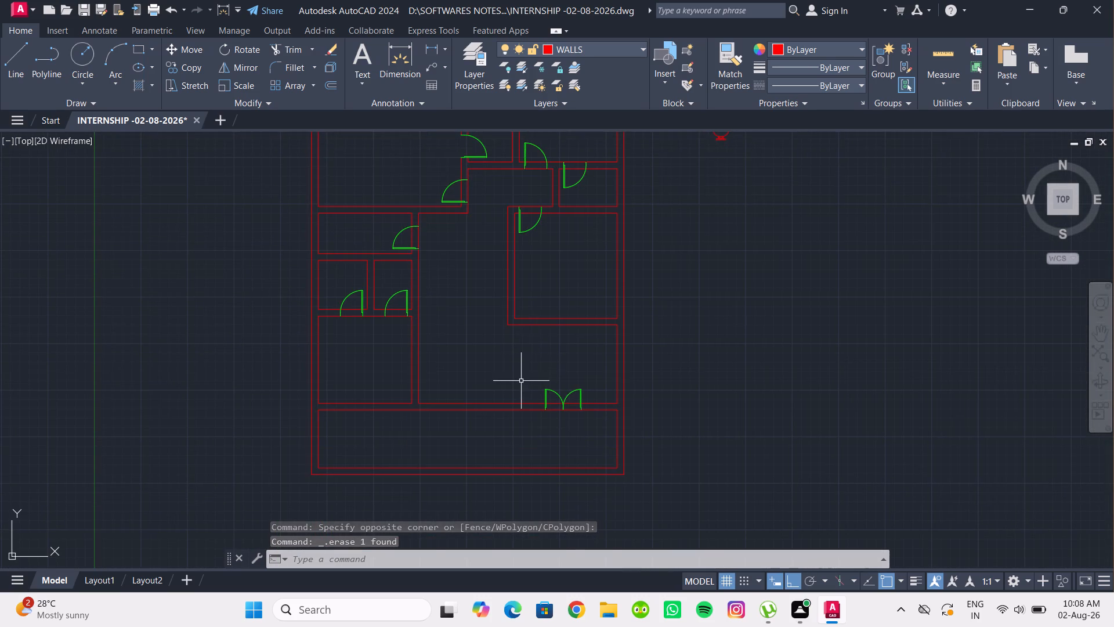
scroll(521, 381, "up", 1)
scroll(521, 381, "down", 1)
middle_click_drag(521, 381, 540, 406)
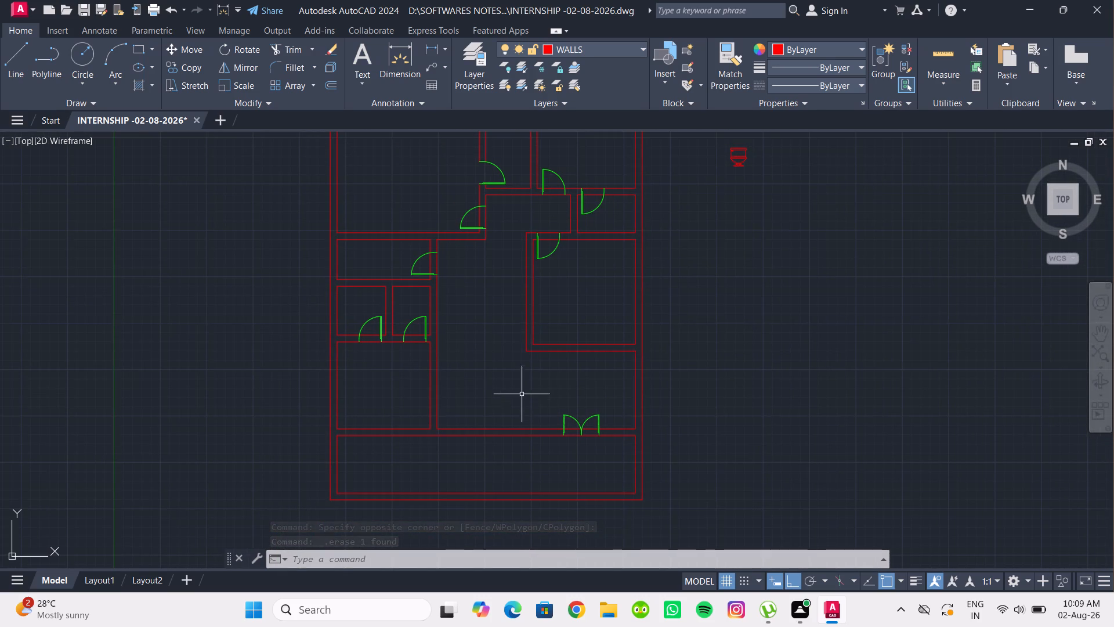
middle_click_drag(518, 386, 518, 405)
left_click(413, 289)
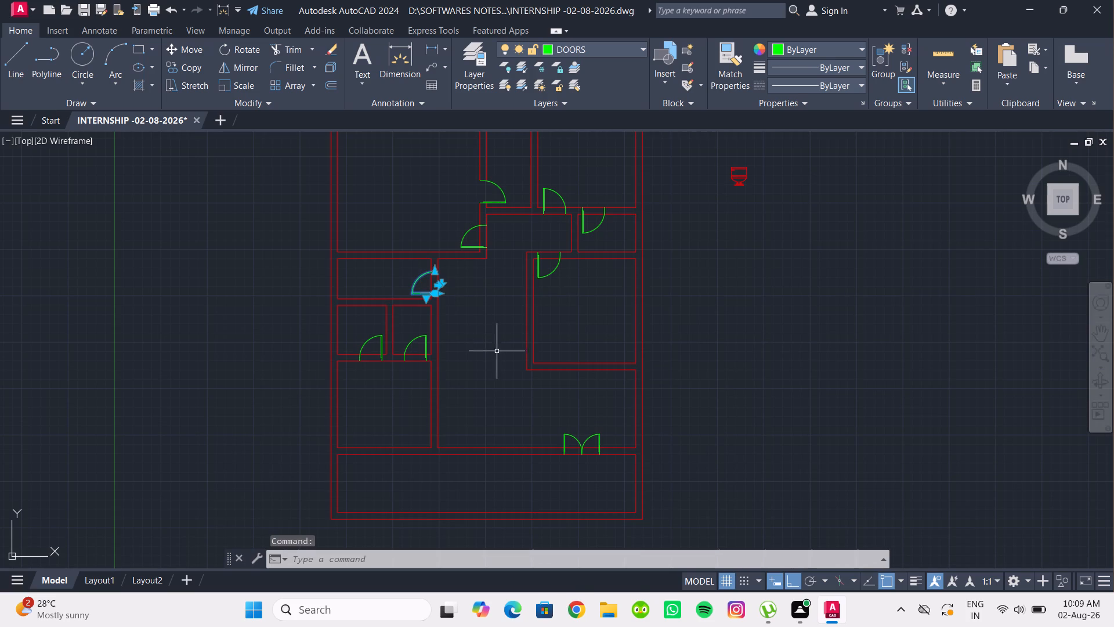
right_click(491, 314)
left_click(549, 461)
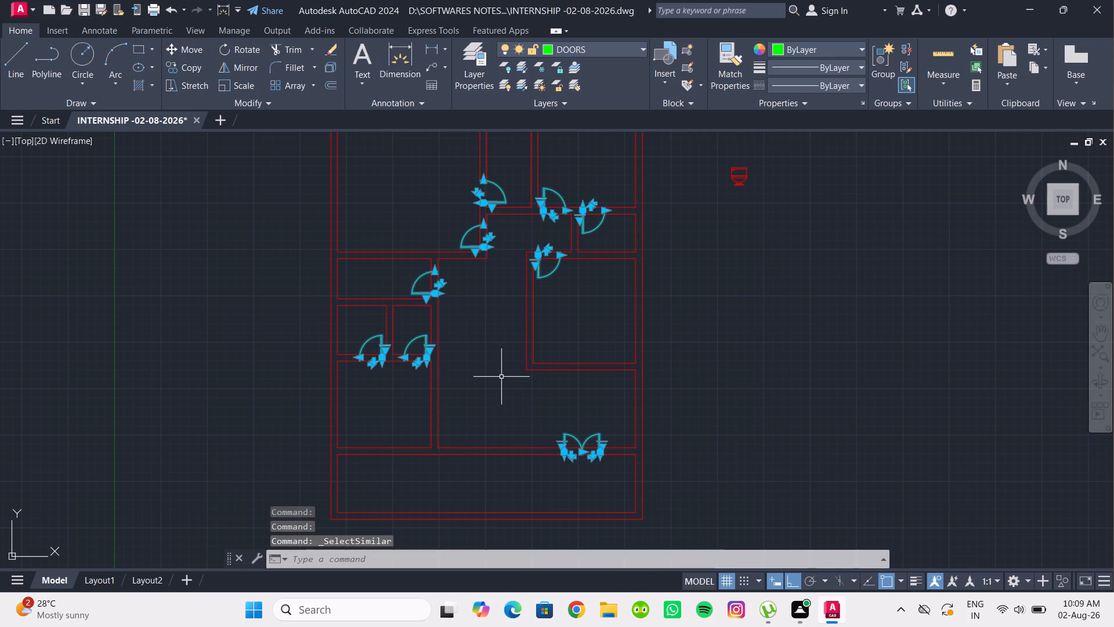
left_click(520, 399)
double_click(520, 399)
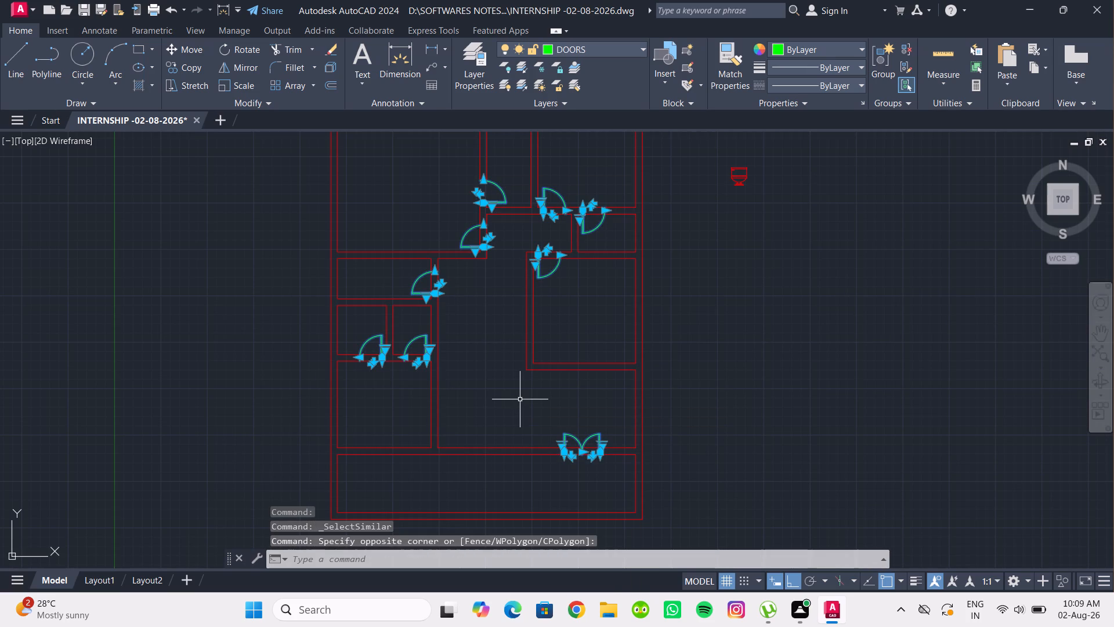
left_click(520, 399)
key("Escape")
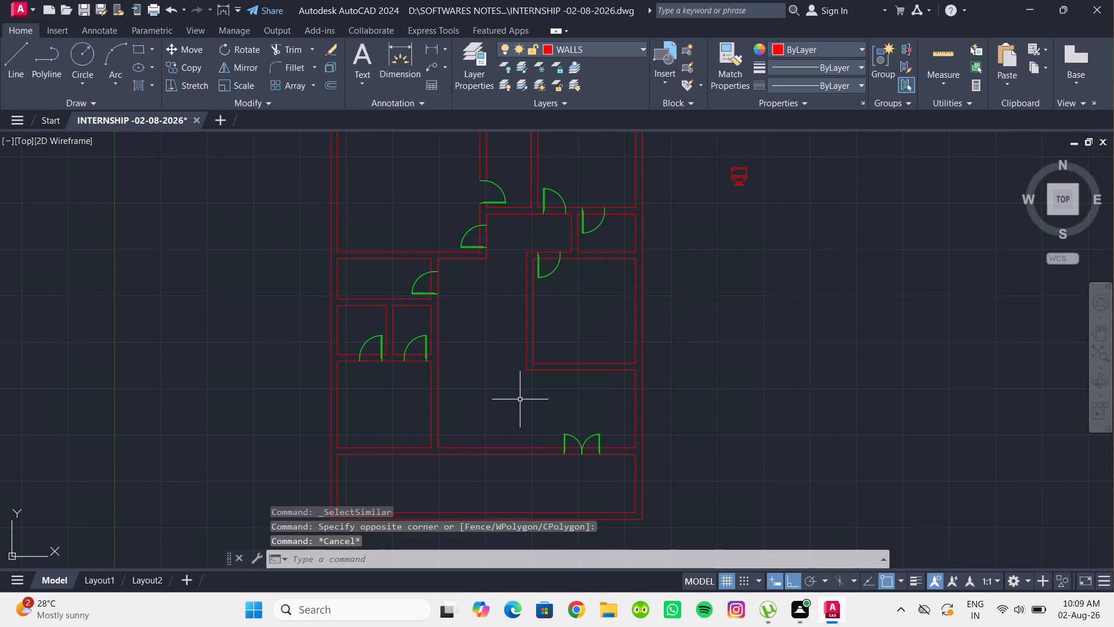
Hide both leaves of the double door in the hall's bottom wall.
left_click(520, 399)
left_click(614, 481)
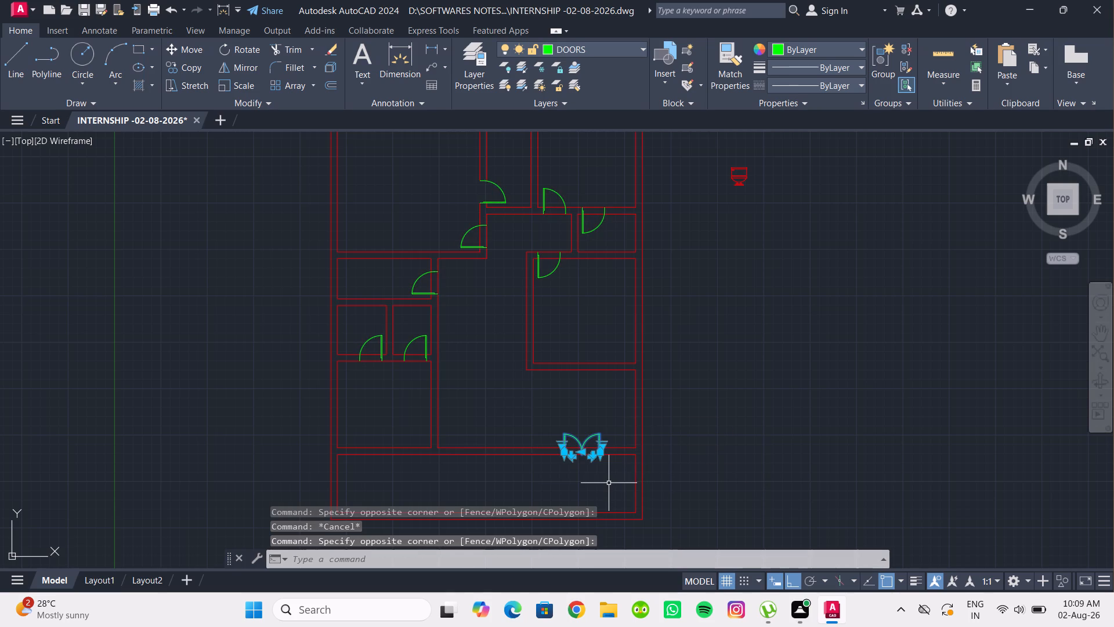
right_click(572, 403)
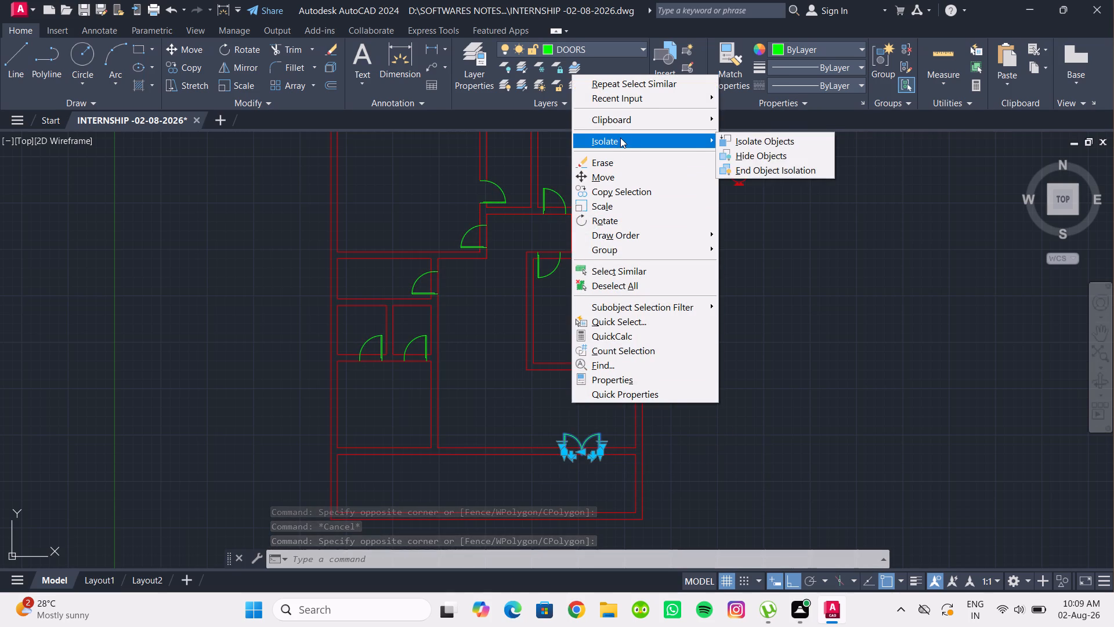
left_click(754, 154)
Select all single doors similar to the one near the large upper-left room's lower right corner and set their door size to 2'-3".
scroll(560, 372, "down", 1)
middle_click_drag(560, 372, 560, 378)
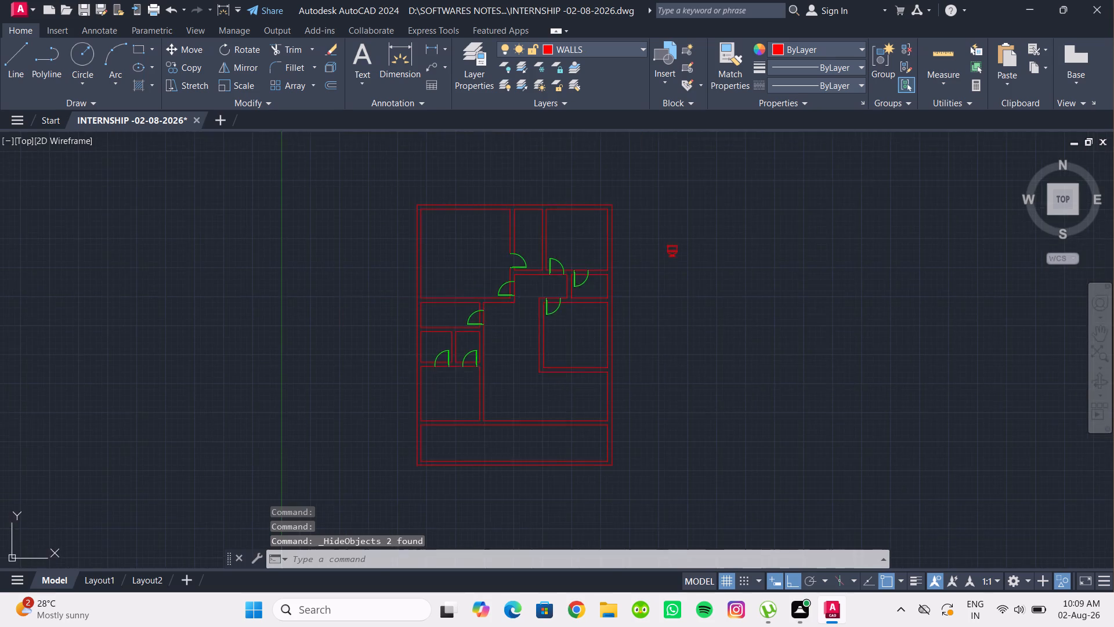
middle_click_drag(560, 378, 560, 400)
scroll(544, 414, "up", 1)
middle_click_drag(549, 417, 602, 457)
scroll(554, 420, "up", 1)
middle_click_drag(554, 420, 549, 434)
scroll(549, 435, "down", 1)
middle_click_drag(549, 435, 541, 433)
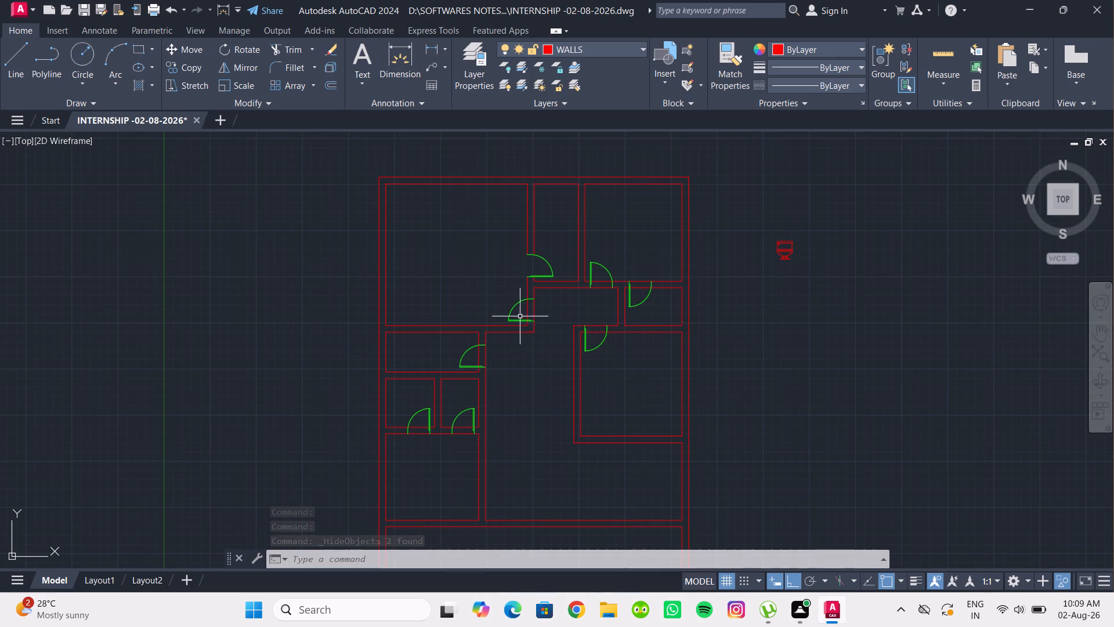
left_click(512, 312)
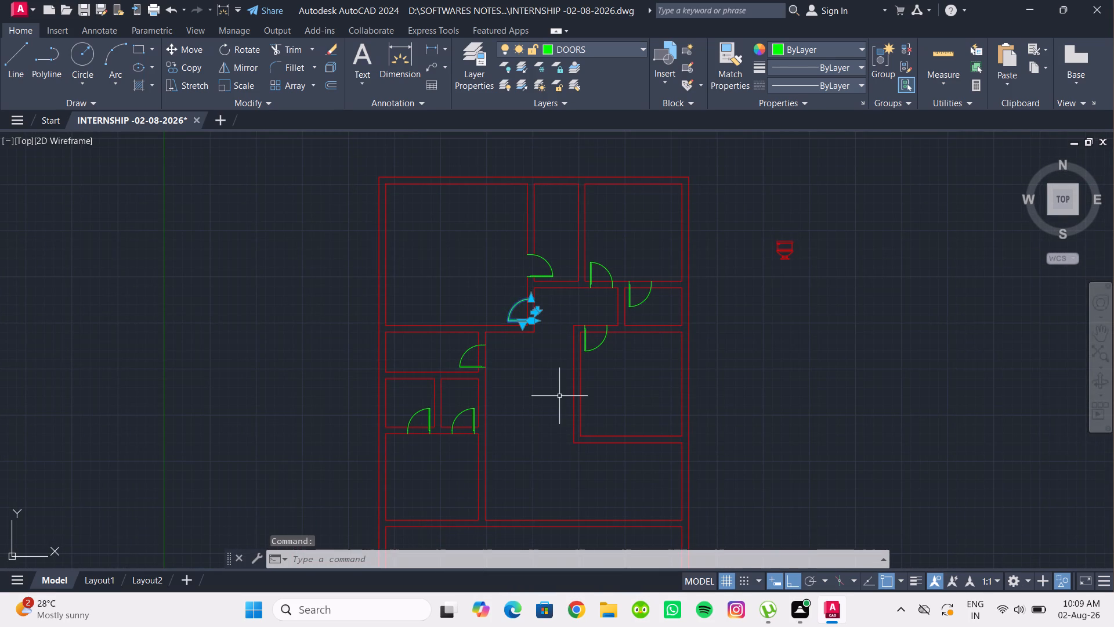
right_click(534, 399)
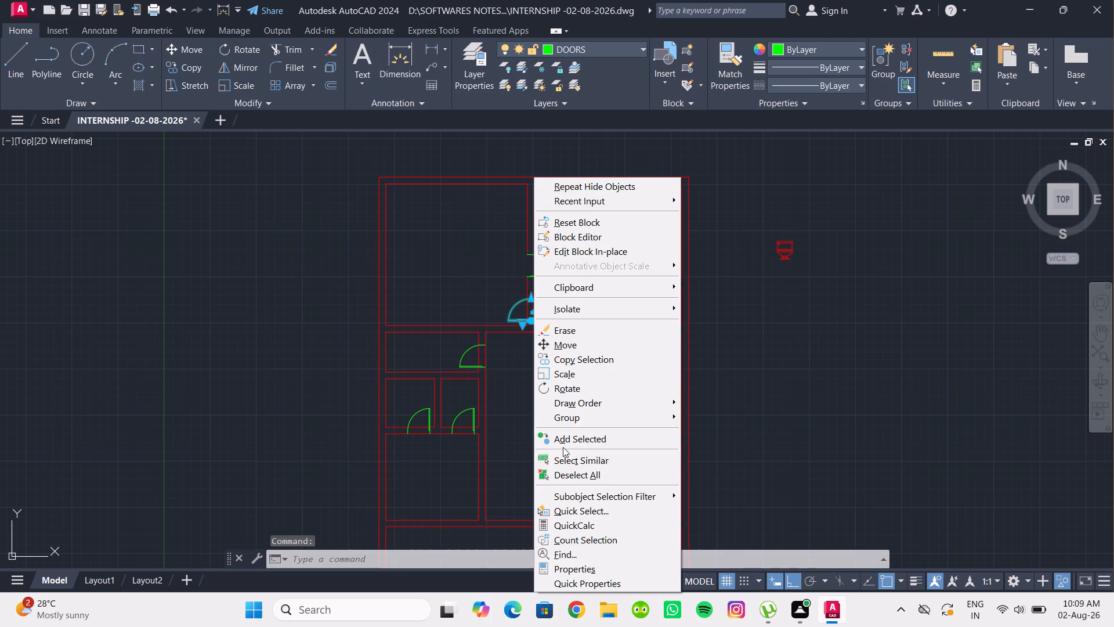
left_click(603, 463)
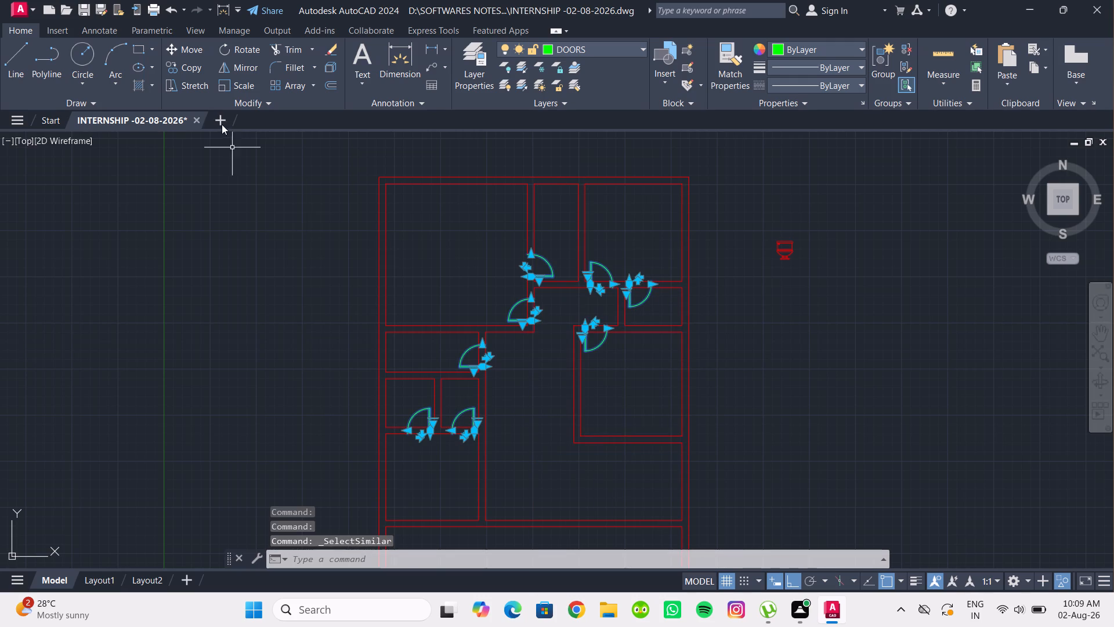
right_click(511, 402)
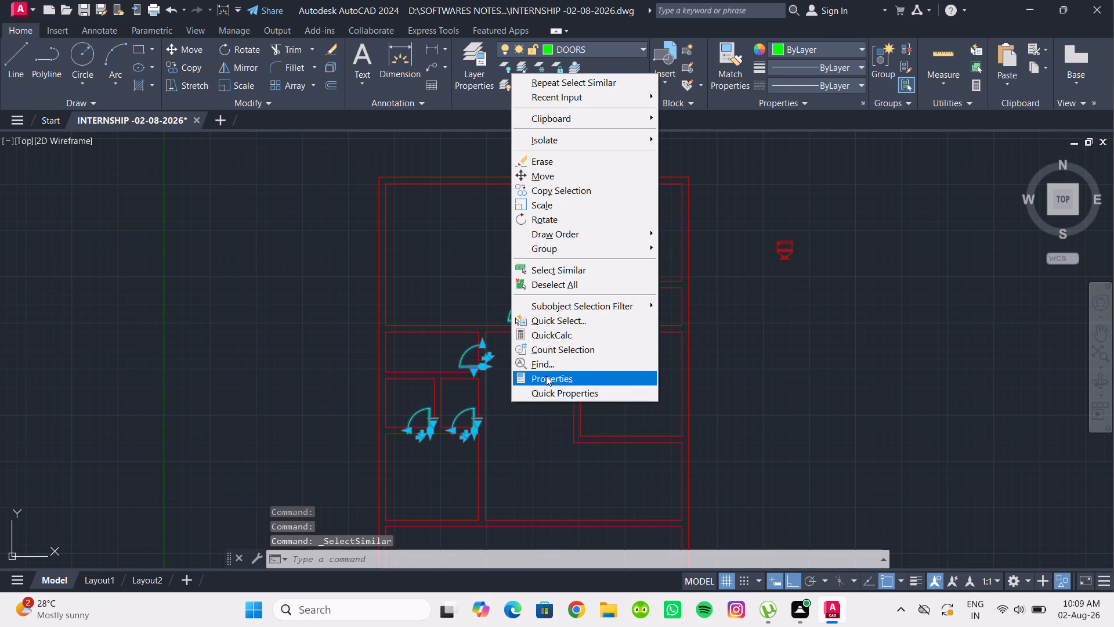
left_click(547, 377)
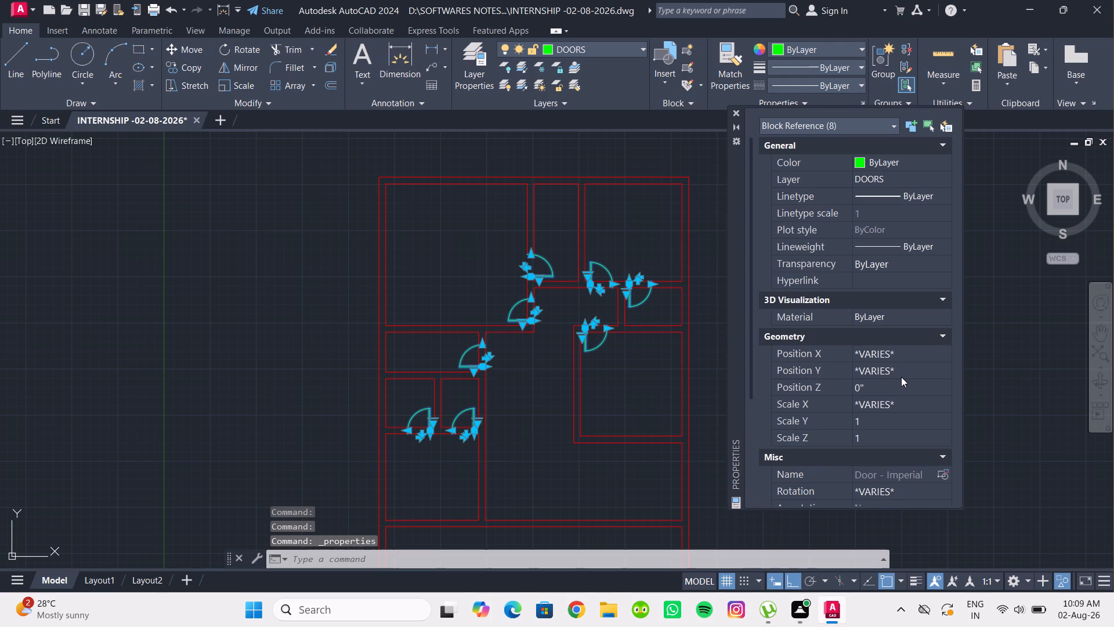
scroll(902, 372, "down", 2)
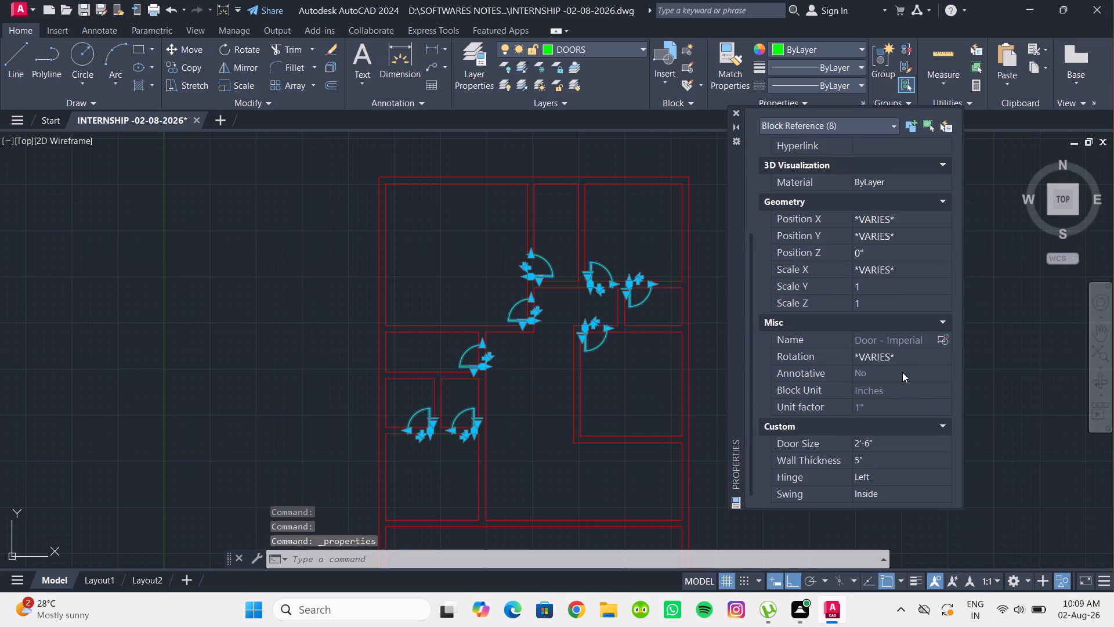
scroll(902, 372, "down", 2)
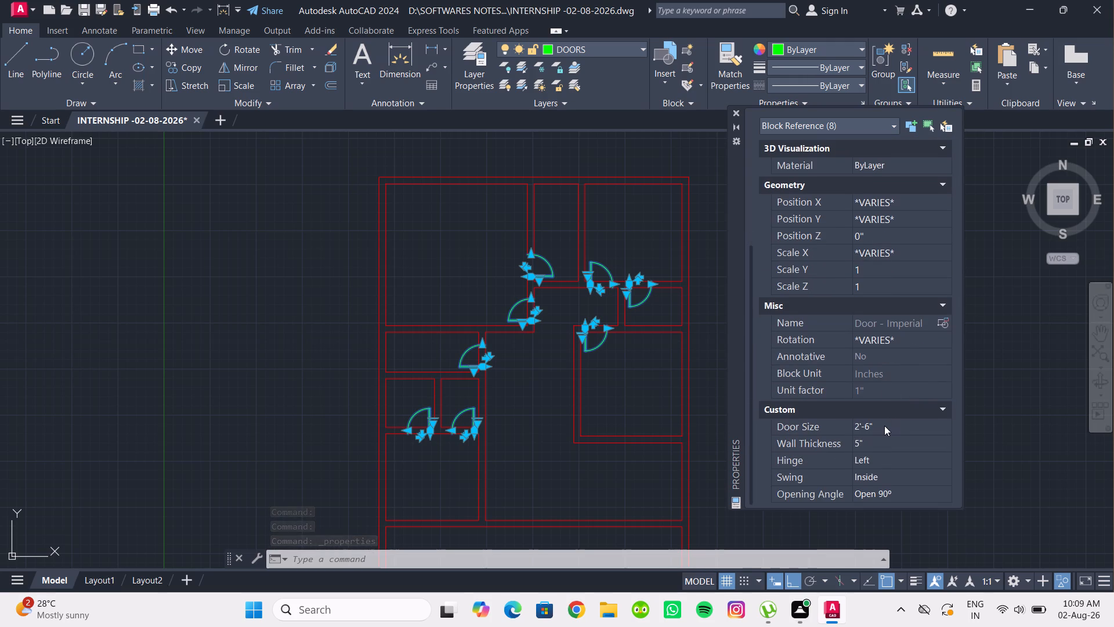
left_click(884, 426)
left_click(884, 426)
left_click(884, 426)
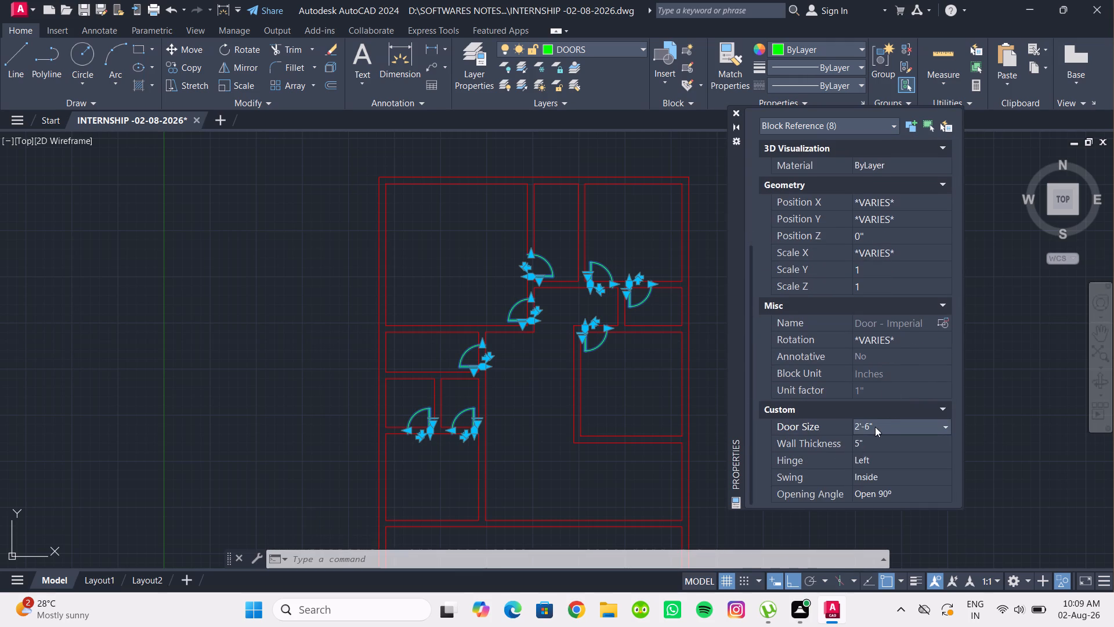
left_click(865, 427)
double_click(862, 426)
double_click(862, 426)
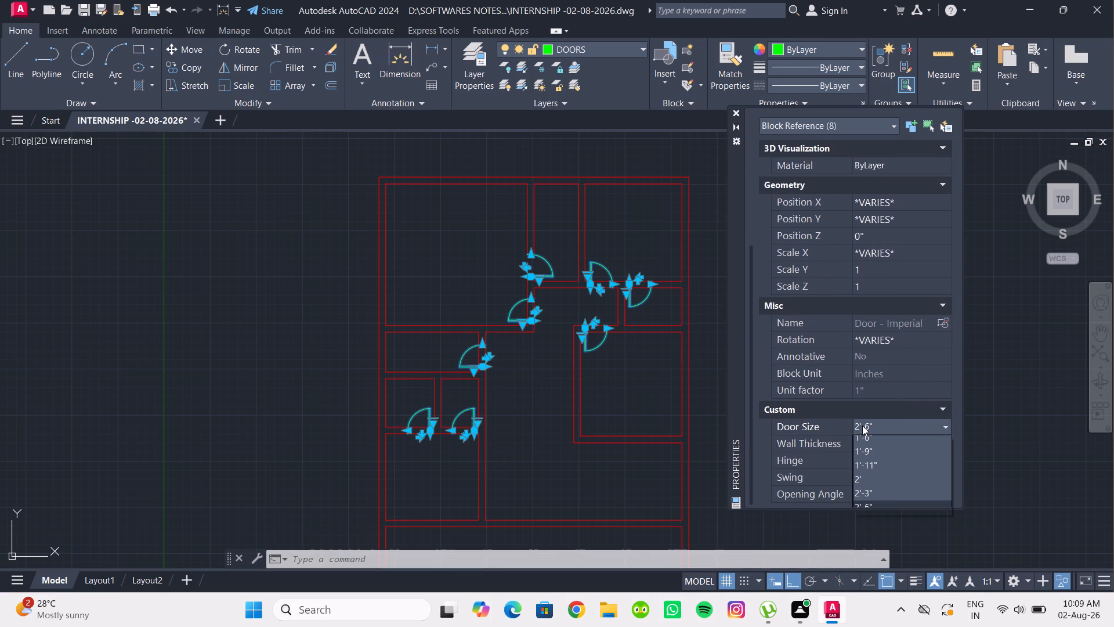
left_click(870, 496)
left_click(589, 491)
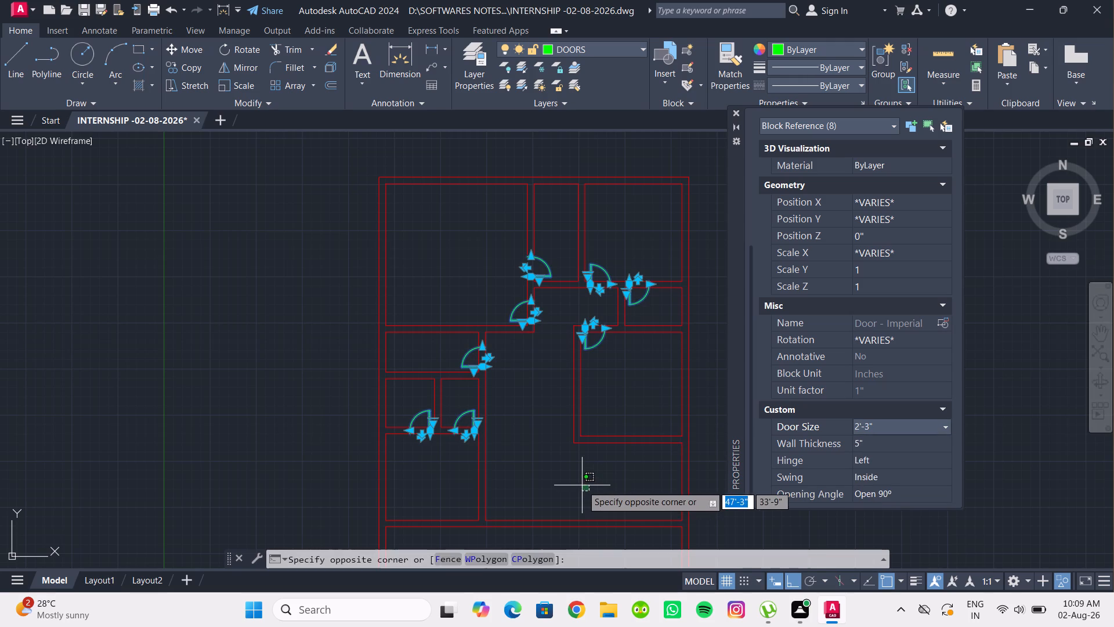
left_click(582, 485)
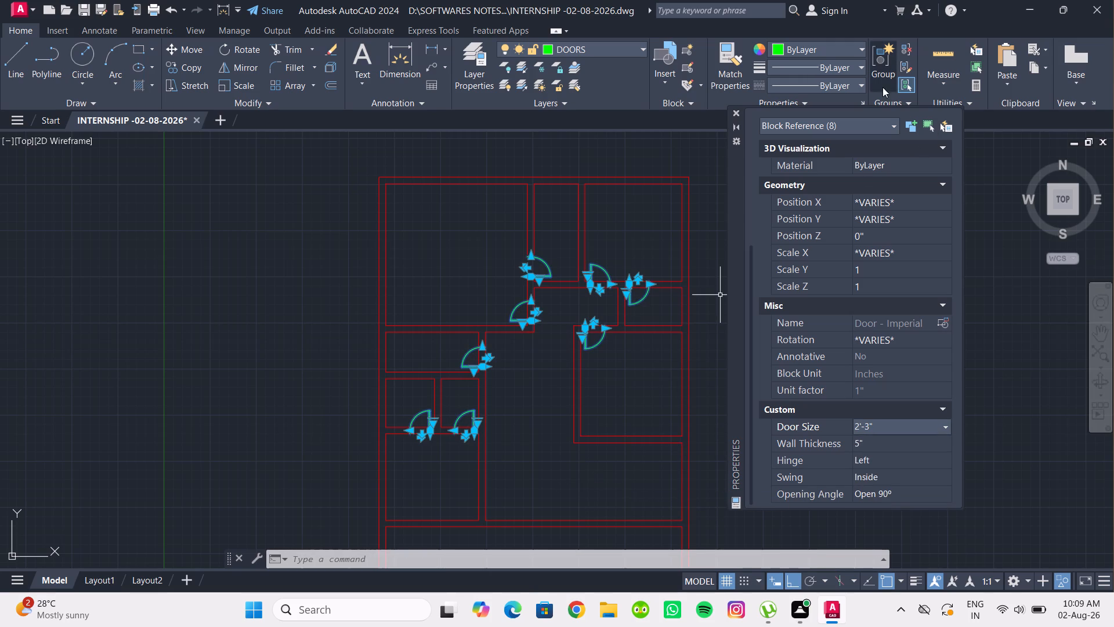
left_click(735, 113)
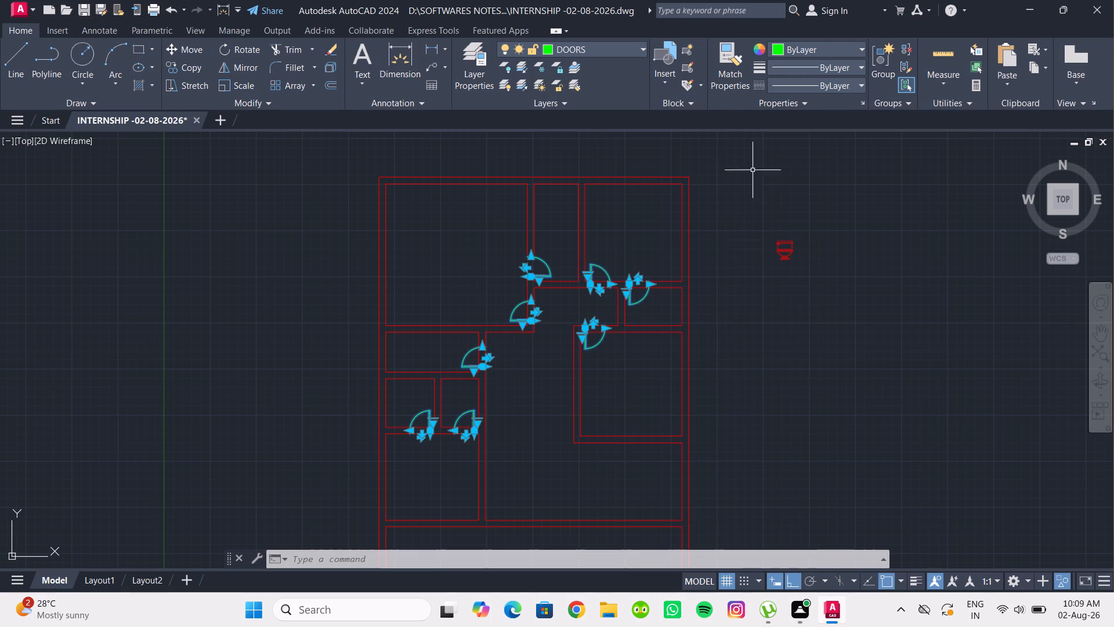
double_click(777, 347)
key("Escape")
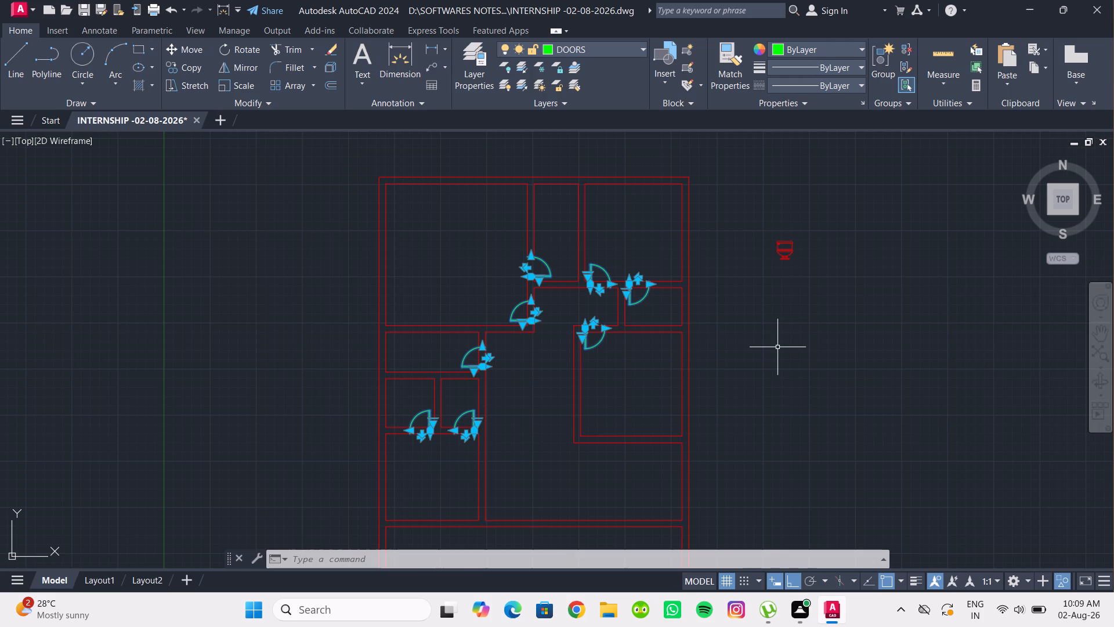
key("Escape")
key("Escape")
End object isolation to bring back the hidden double door in the hall's bottom wall.
right_click(777, 347)
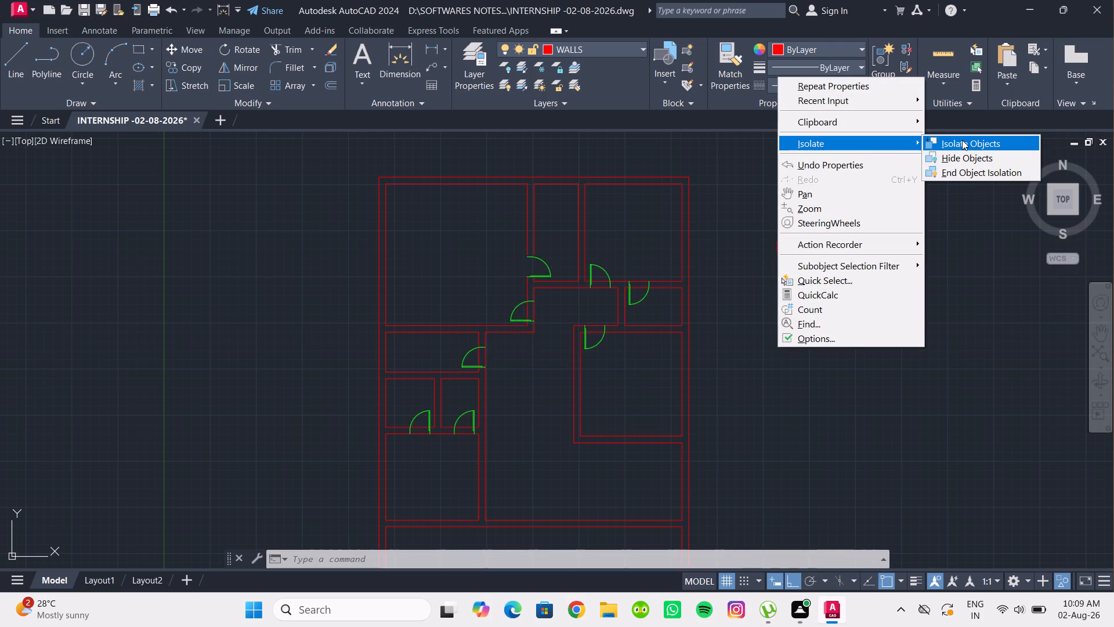
left_click(970, 169)
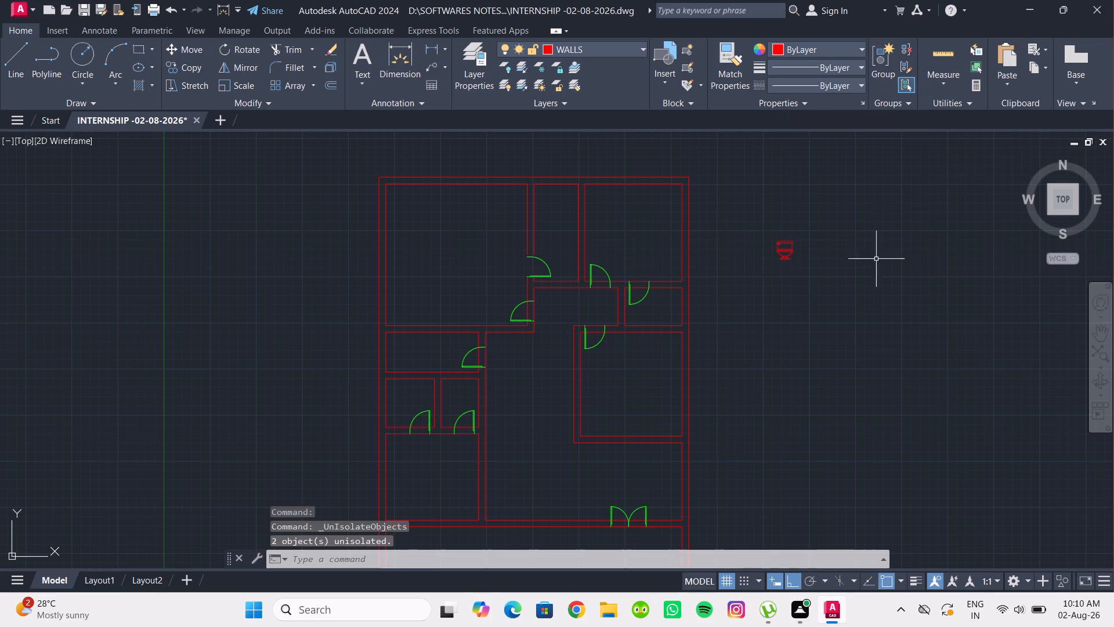
Check the size and other custom properties of the right leaf of the hall's double door.
scroll(848, 327, "down", 1)
middle_click_drag(841, 336, 820, 325)
scroll(710, 458, "up", 3)
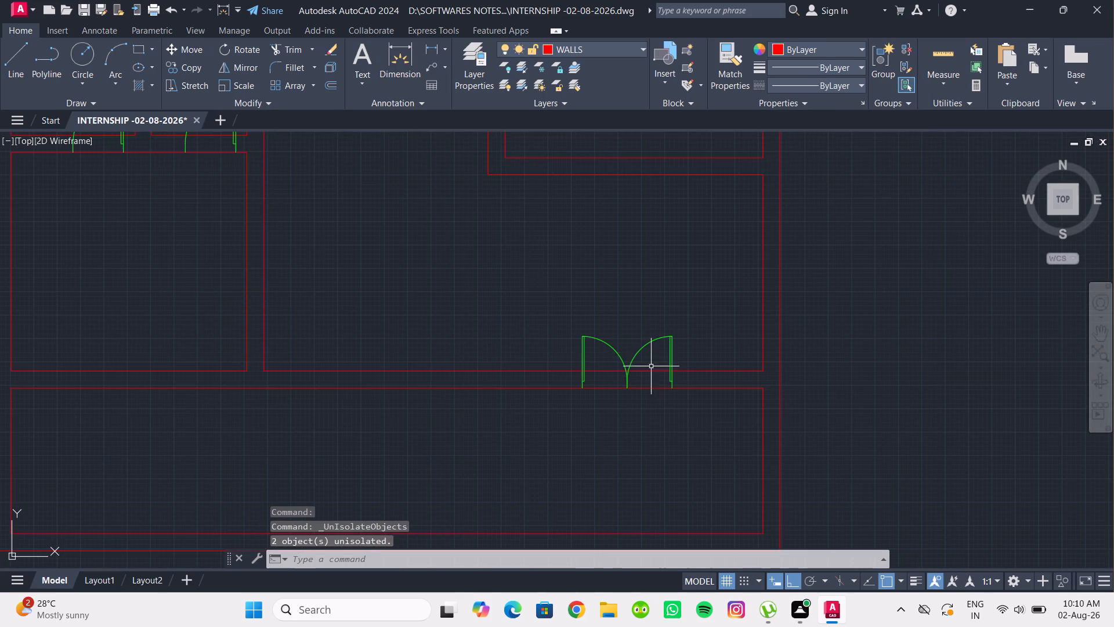
left_click(638, 349)
right_click(636, 315)
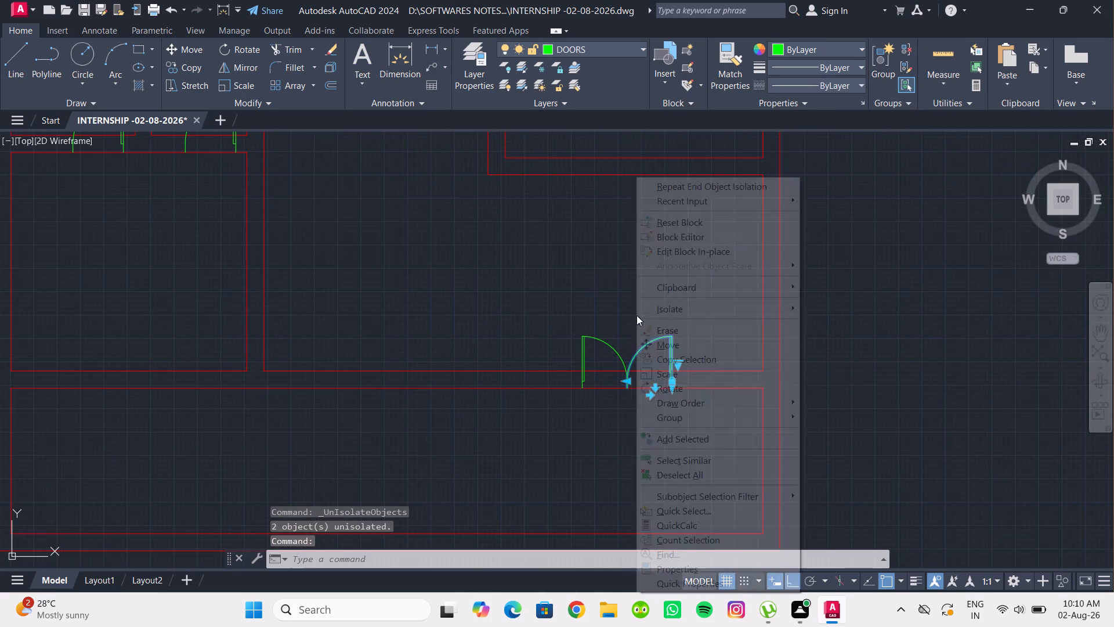
left_click(702, 566)
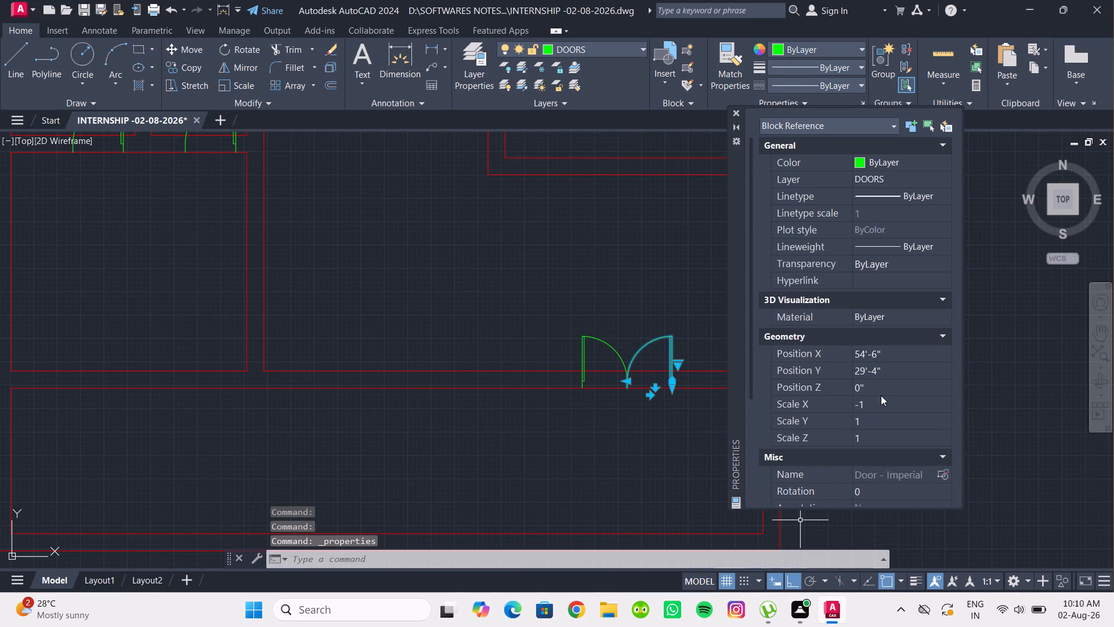
scroll(879, 397, "down", 3)
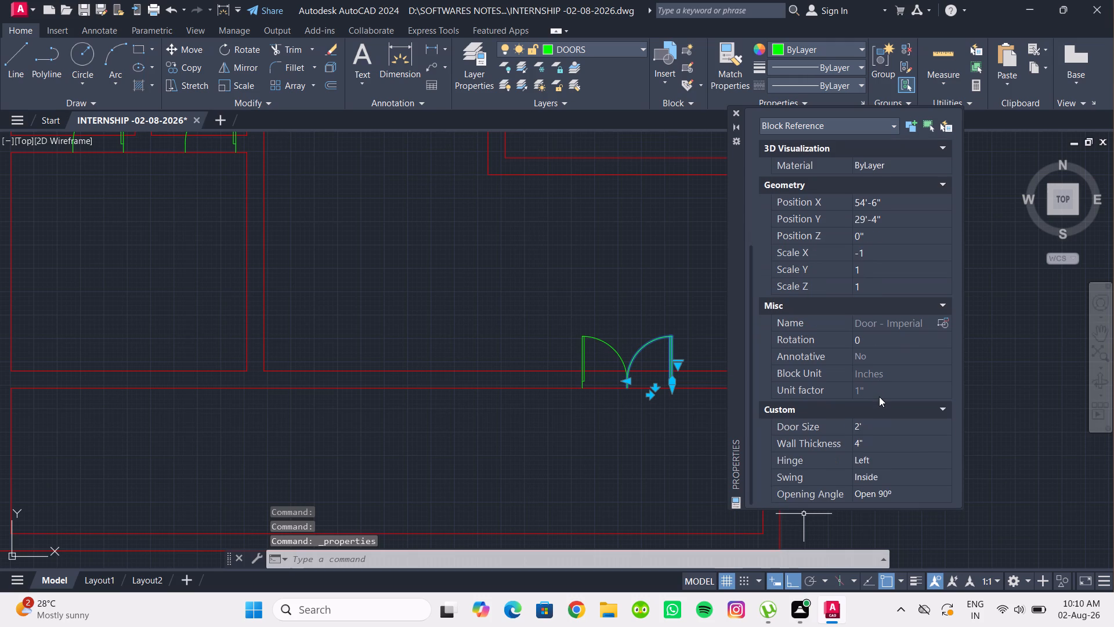
scroll(879, 397, "down", 1)
scroll(881, 406, "up", 4)
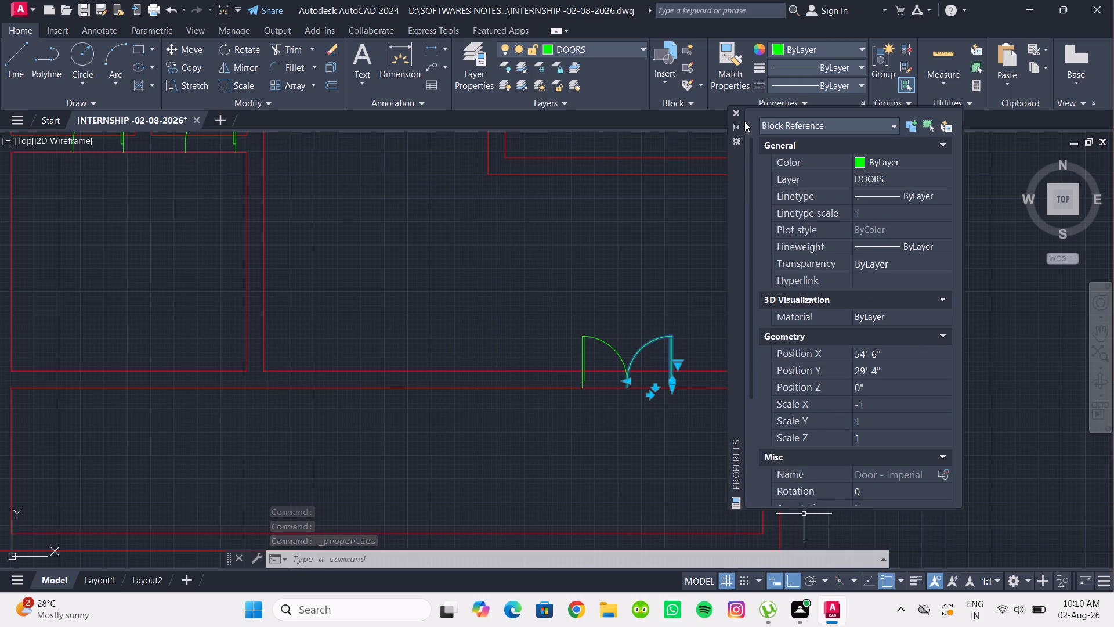
left_click(736, 113)
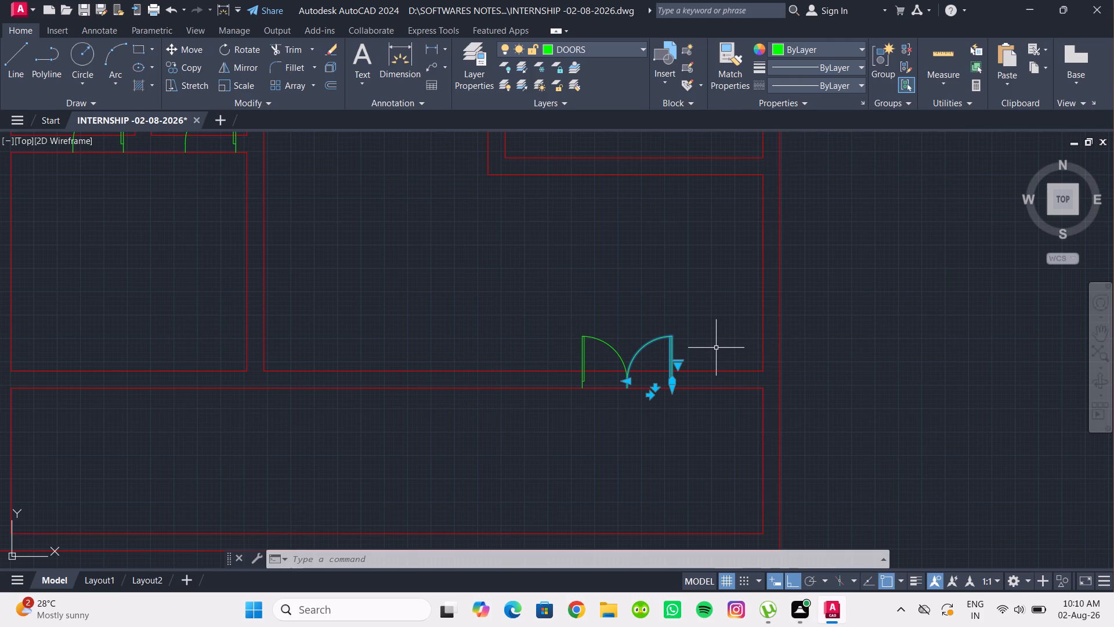
key("Escape")
key("Escape")
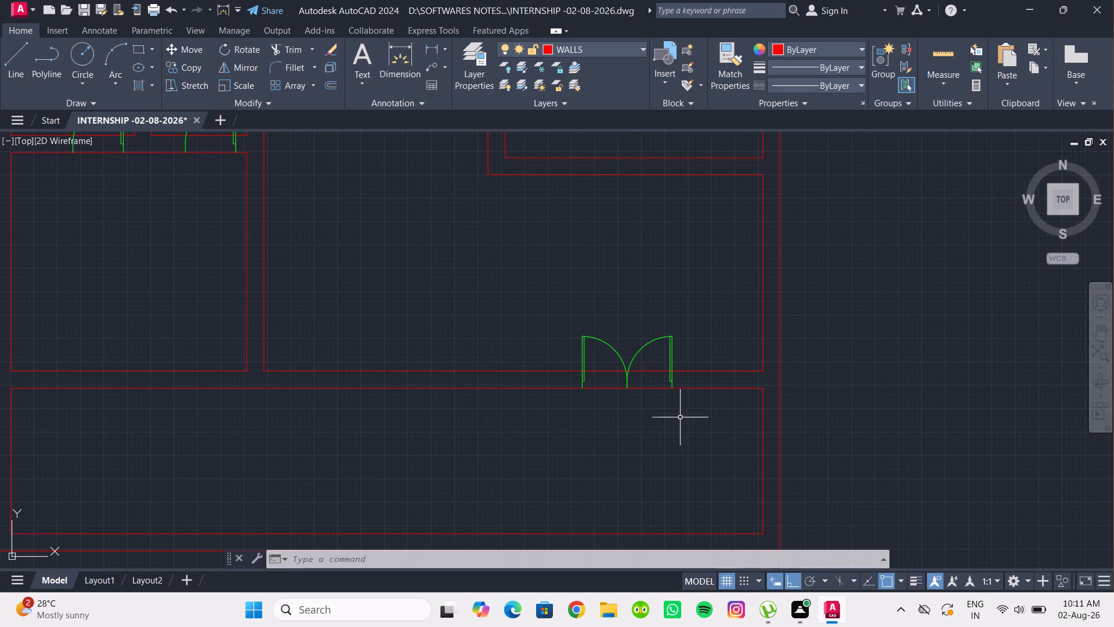
Extend both wall lines down to the door frame between the large upper-left room and the narrow room beside it.
scroll(648, 469, "down", 3)
middle_click_drag(648, 469, 671, 492)
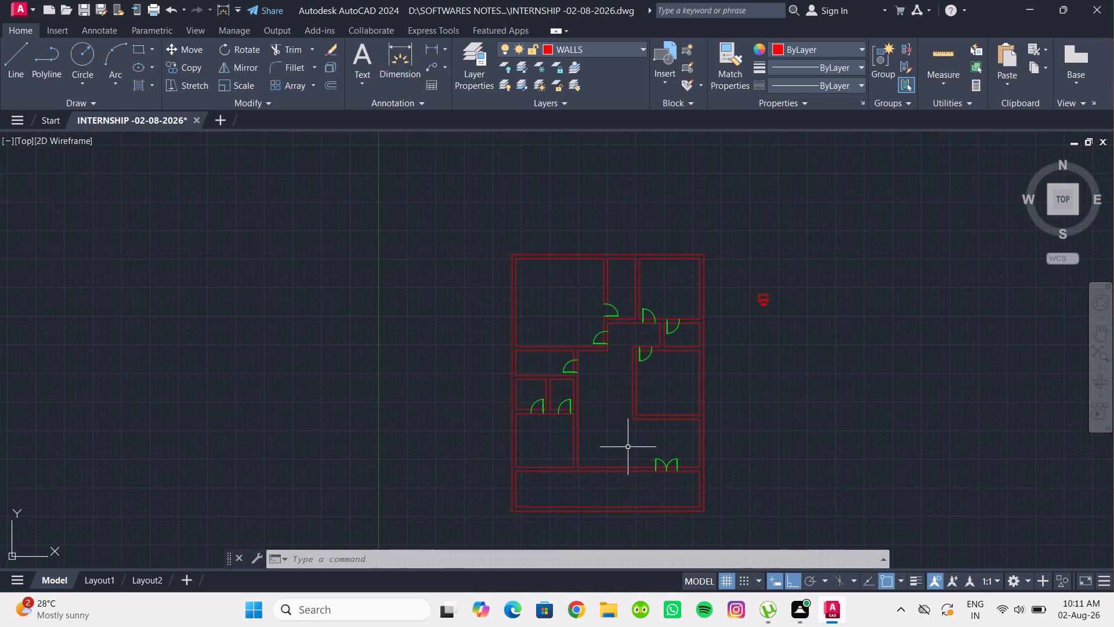
scroll(628, 447, "up", 2)
middle_click_drag(571, 383, 545, 534)
middle_click_drag(548, 438, 531, 513)
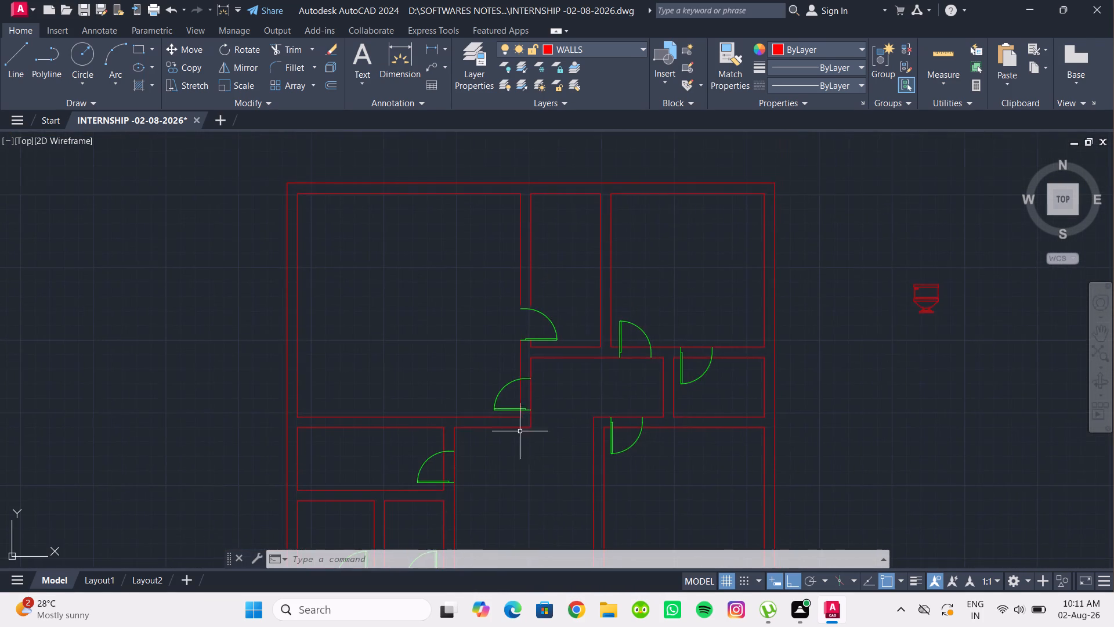
scroll(520, 367, "up", 4)
middle_click_drag(516, 335, 514, 570)
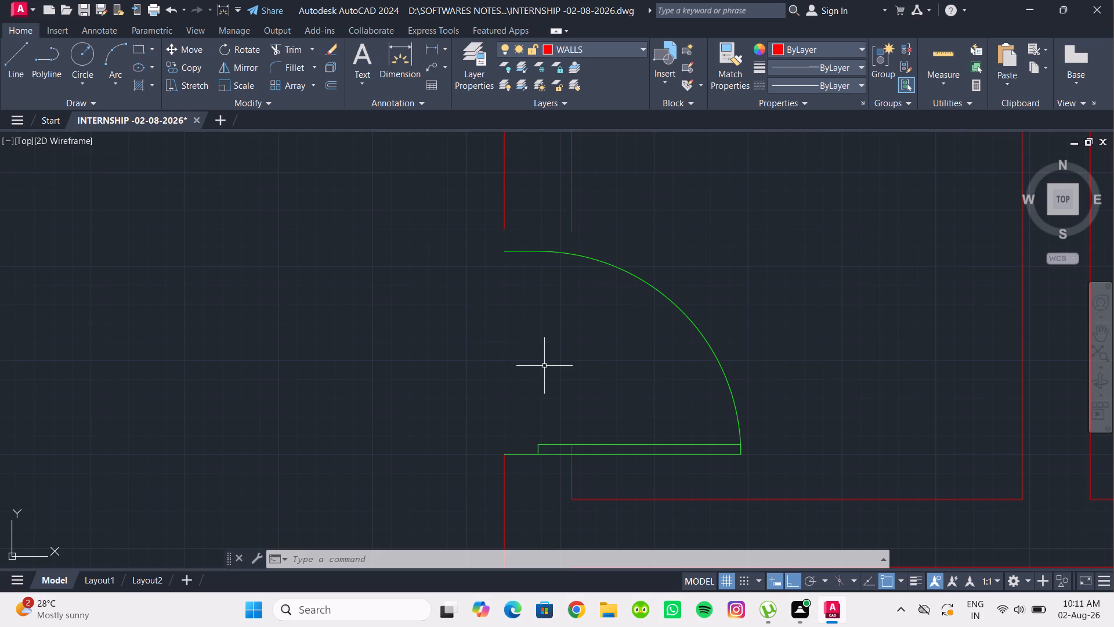
type("EX")
key("Return")
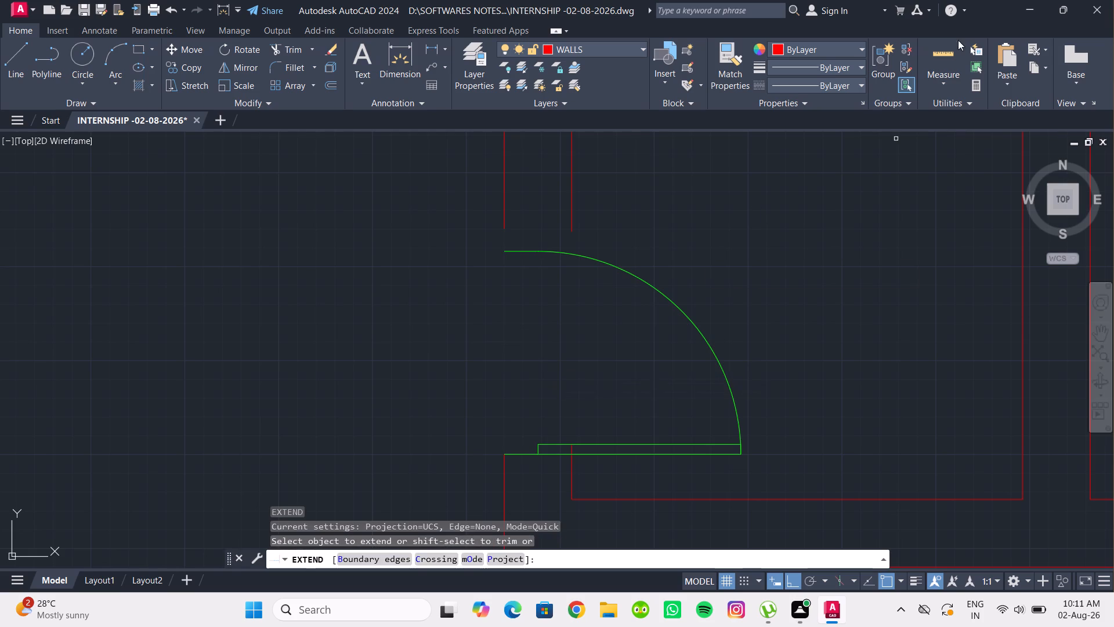
left_click_drag(624, 181, 486, 189)
Examine the wall lines around the other doors for gaps that need extending.
scroll(819, 247, "down", 3)
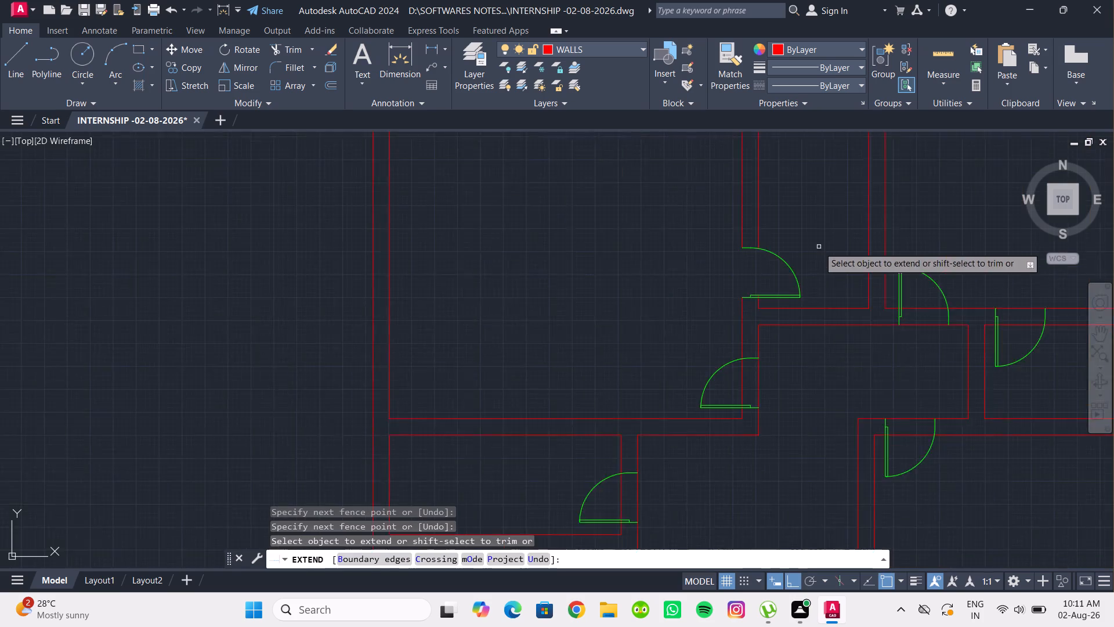
middle_click_drag(818, 247, 564, 269)
scroll(724, 349, "up", 3)
scroll(725, 352, "down", 2)
middle_click_drag(723, 357, 729, 344)
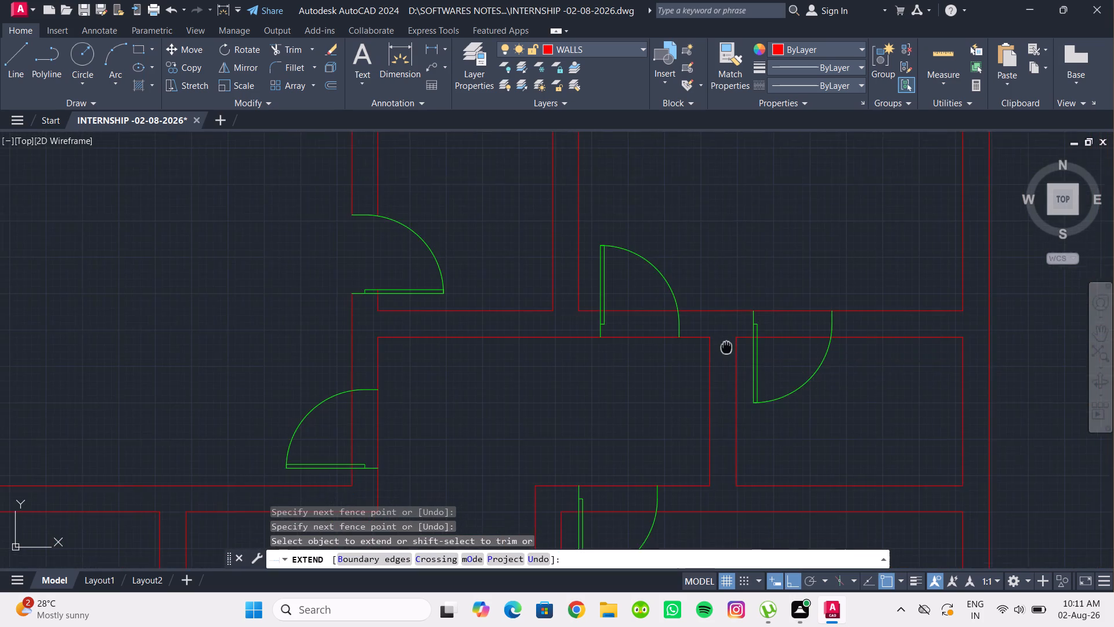
middle_click_drag(729, 344, 820, 318)
scroll(553, 379, "down", 2)
middle_click_drag(553, 379, 597, 321)
scroll(583, 346, "down", 1)
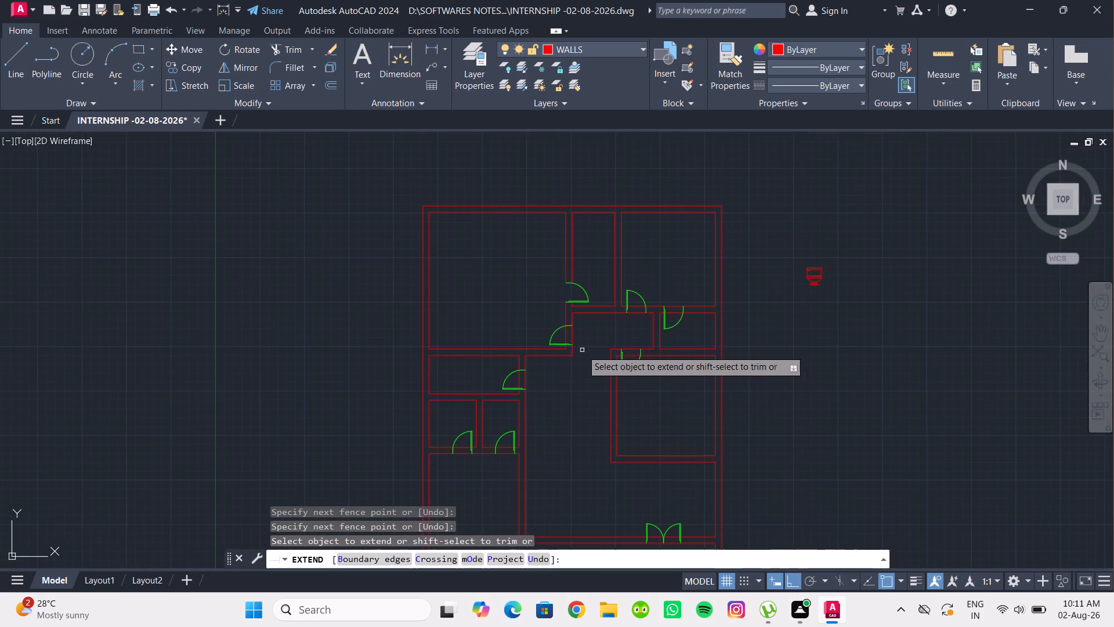
scroll(573, 392, "down", 1)
middle_click_drag(573, 392, 570, 363)
scroll(570, 363, "up", 1)
middle_click_drag(570, 363, 628, 402)
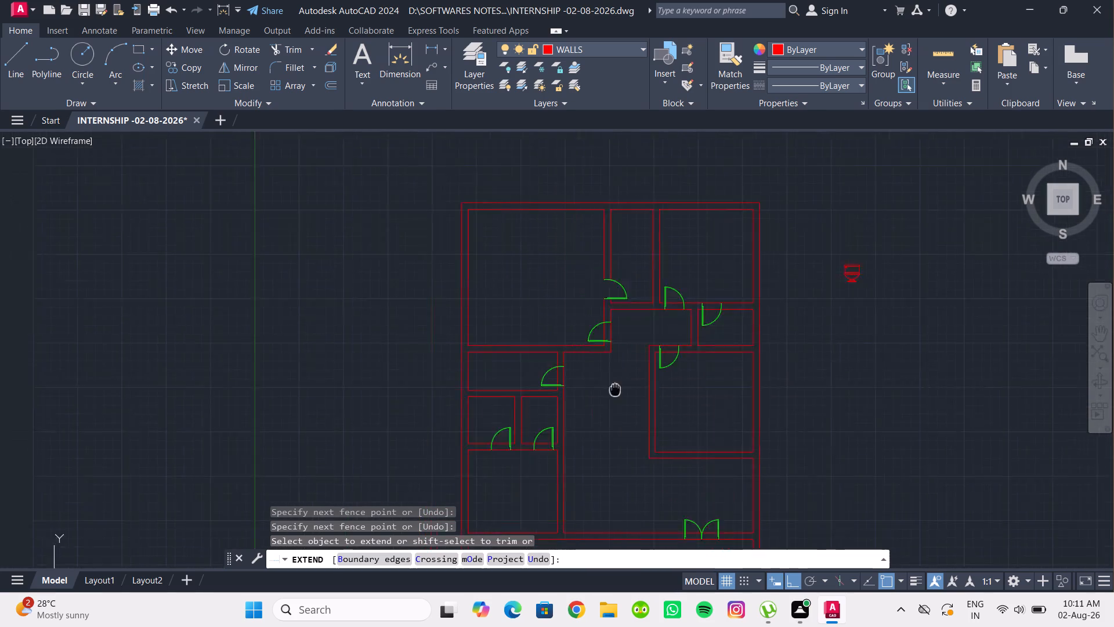
middle_click_drag(628, 402, 635, 411)
scroll(633, 412, "up", 1)
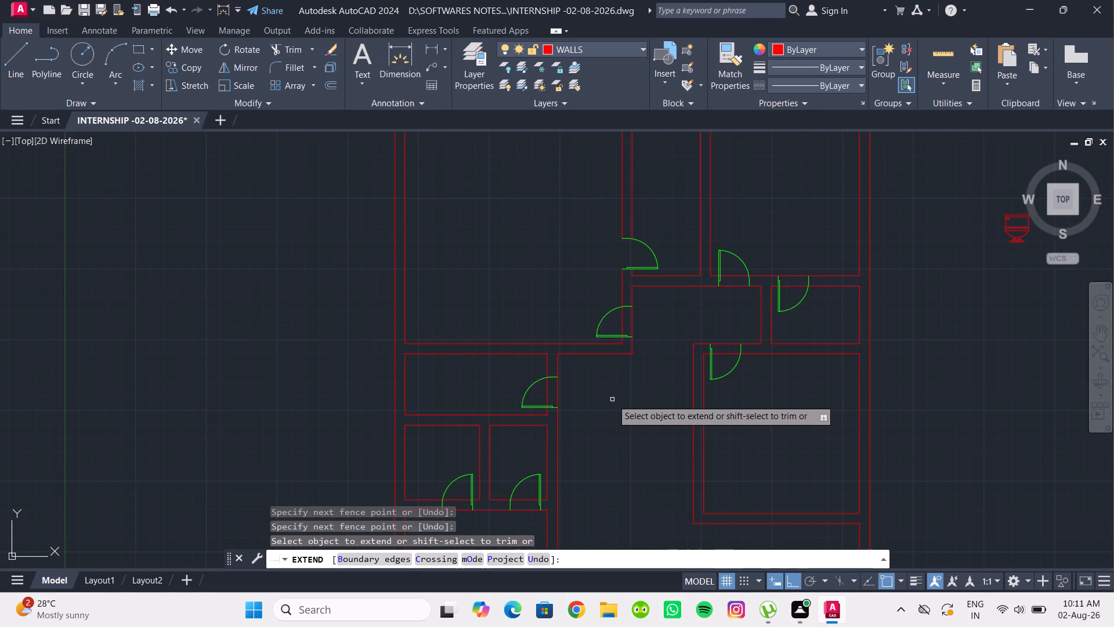
key("Escape")
Trim the wall lines across the four door openings around the passage: upper-right room, small room below it, right-hand room and large upper-left room.
type("TR")
key("Return")
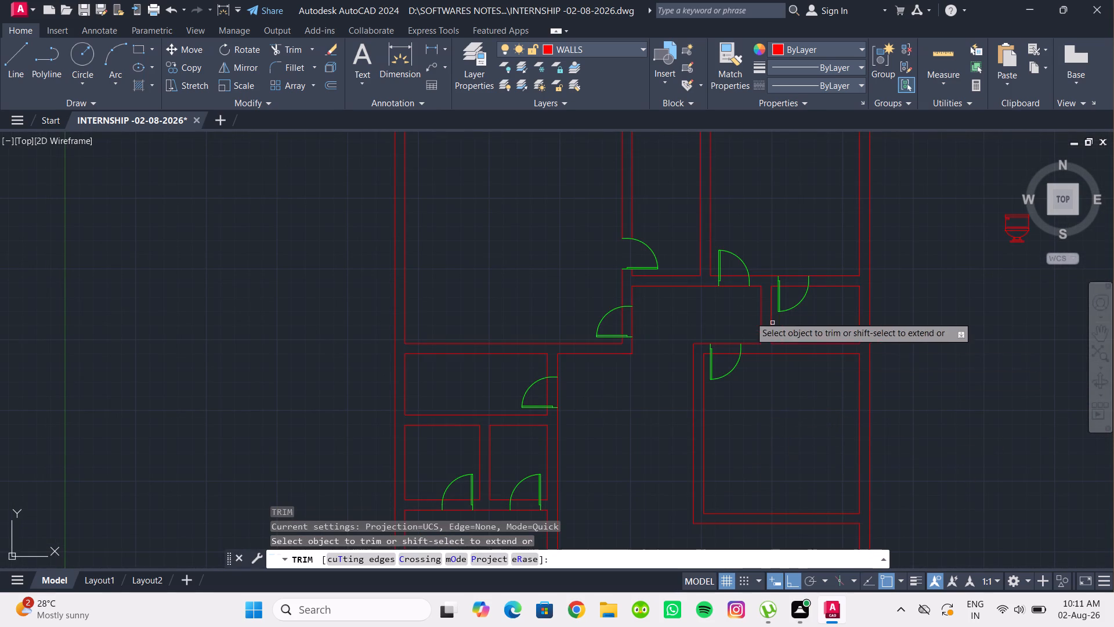
scroll(737, 297, "up", 2)
left_click_drag(737, 297, 731, 225)
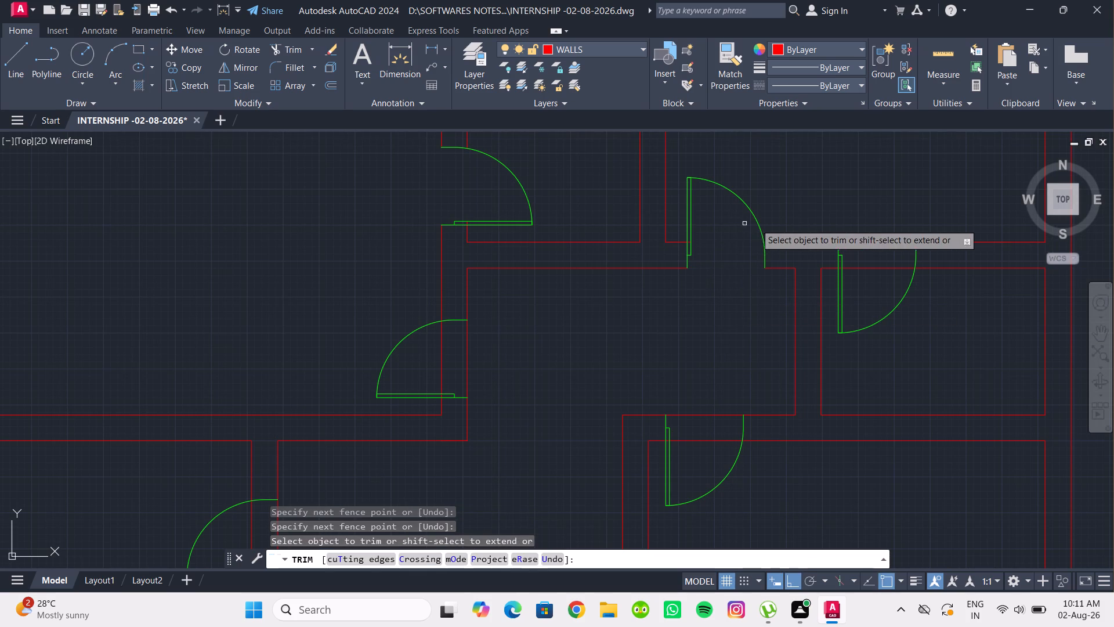
left_click_drag(873, 220, 880, 279)
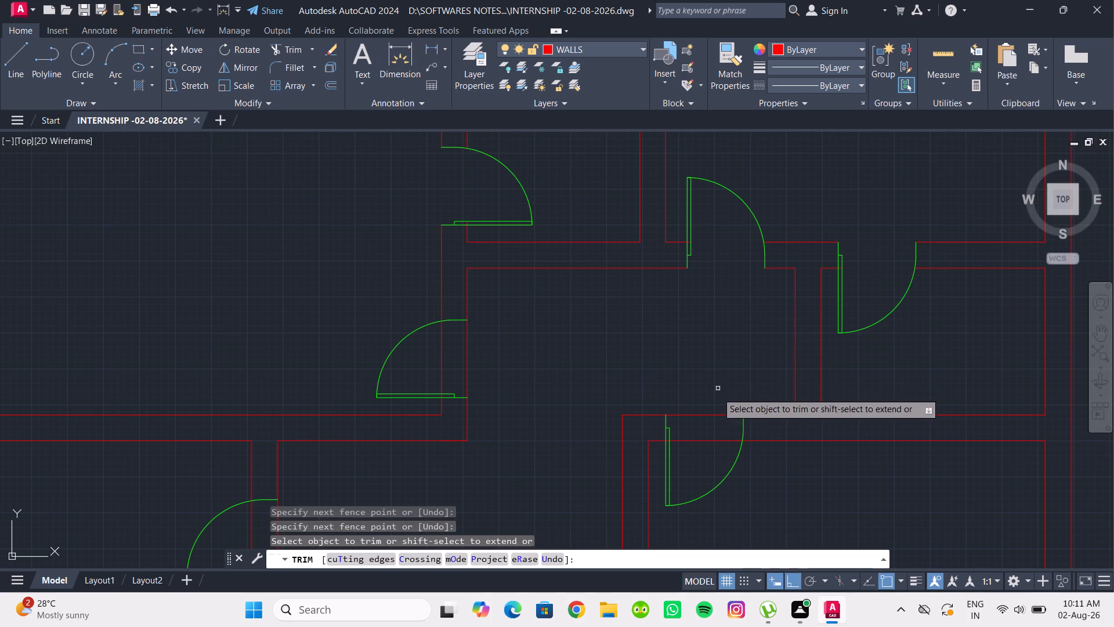
left_click_drag(712, 398, 712, 460)
left_click_drag(424, 359, 520, 365)
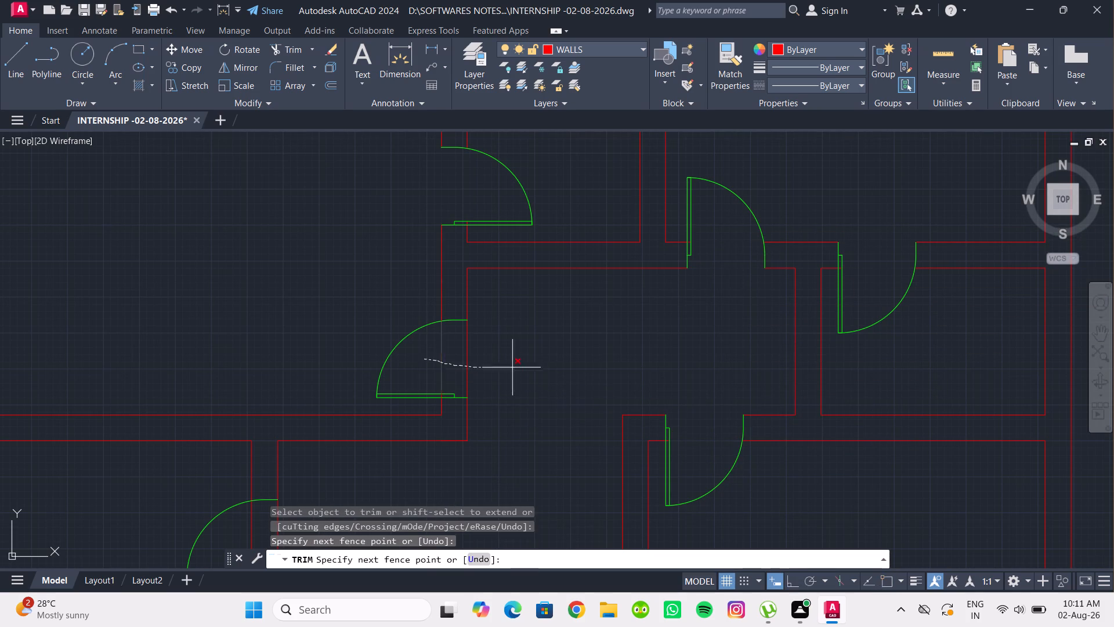
left_click_drag(520, 365, 523, 365)
Trim the wall lines across the door openings of the narrow left-hand room and the two small rooms below it.
scroll(529, 360, "down", 2)
middle_click_drag(533, 357, 624, 302)
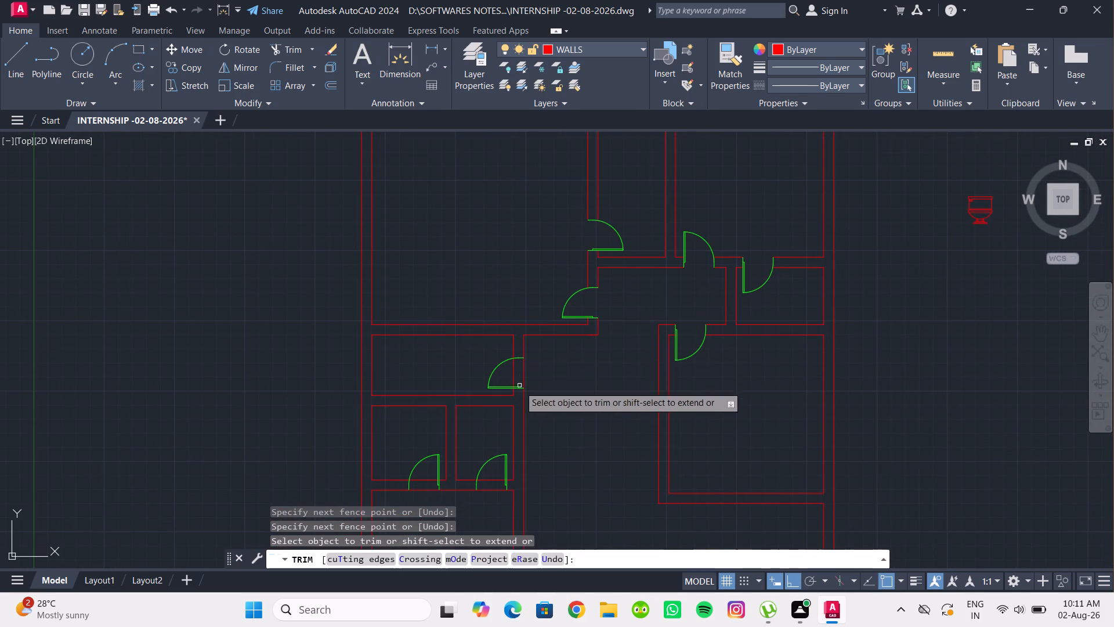
scroll(518, 391, "up", 2)
left_click_drag(489, 361, 567, 350)
scroll(573, 349, "down", 2)
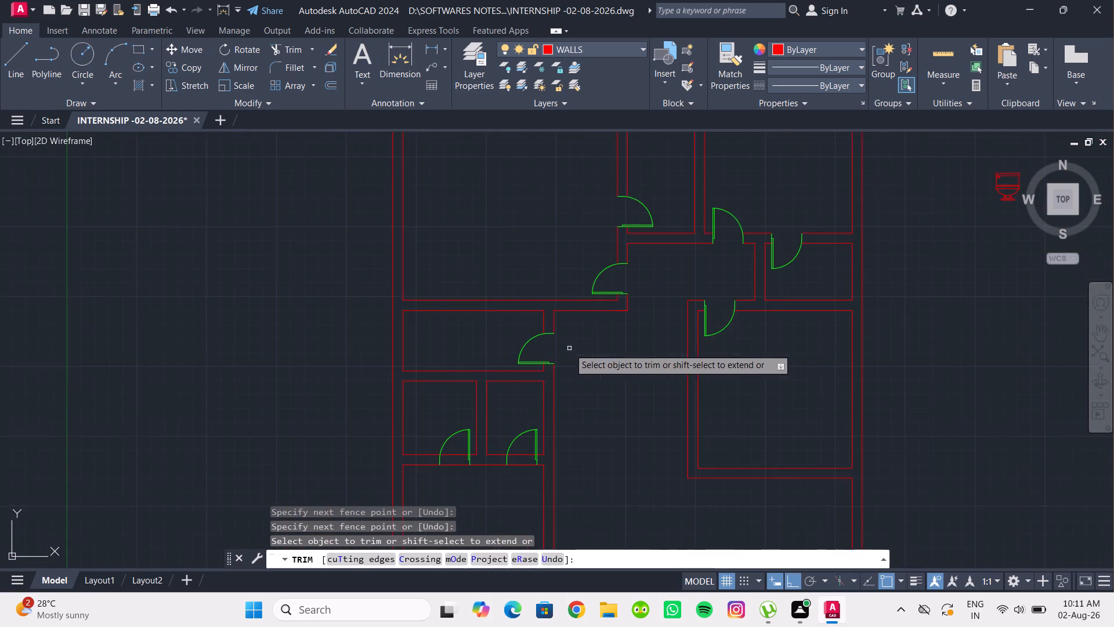
middle_click_drag(569, 348, 551, 242)
scroll(500, 374, "up", 2)
left_click_drag(501, 360, 498, 307)
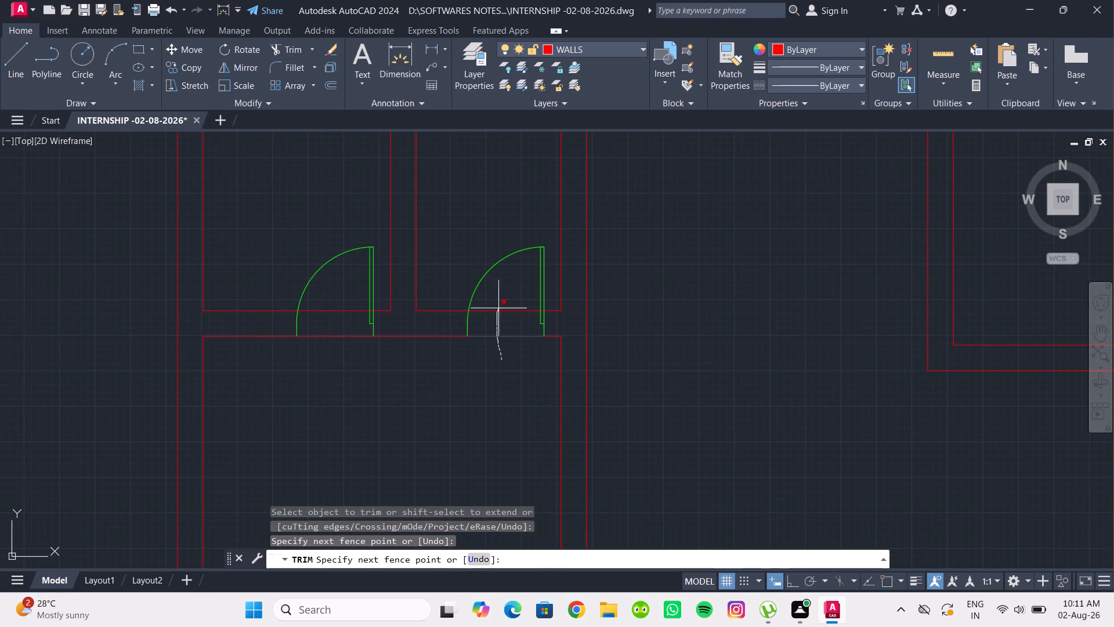
left_click_drag(498, 307, 500, 300)
left_click_drag(343, 354, 336, 296)
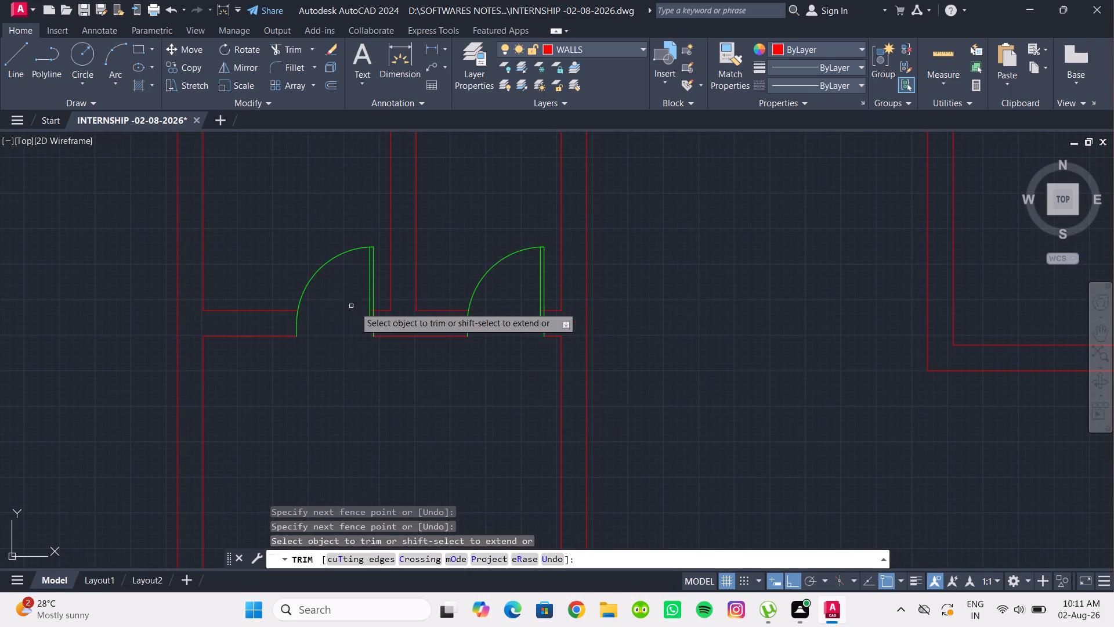
Trim the wall lines across the double door in the hall's bottom wall, including the short piece between the two leaves.
scroll(494, 334, "down", 2)
scroll(587, 340, "down", 1)
middle_click_drag(587, 340, 548, 347)
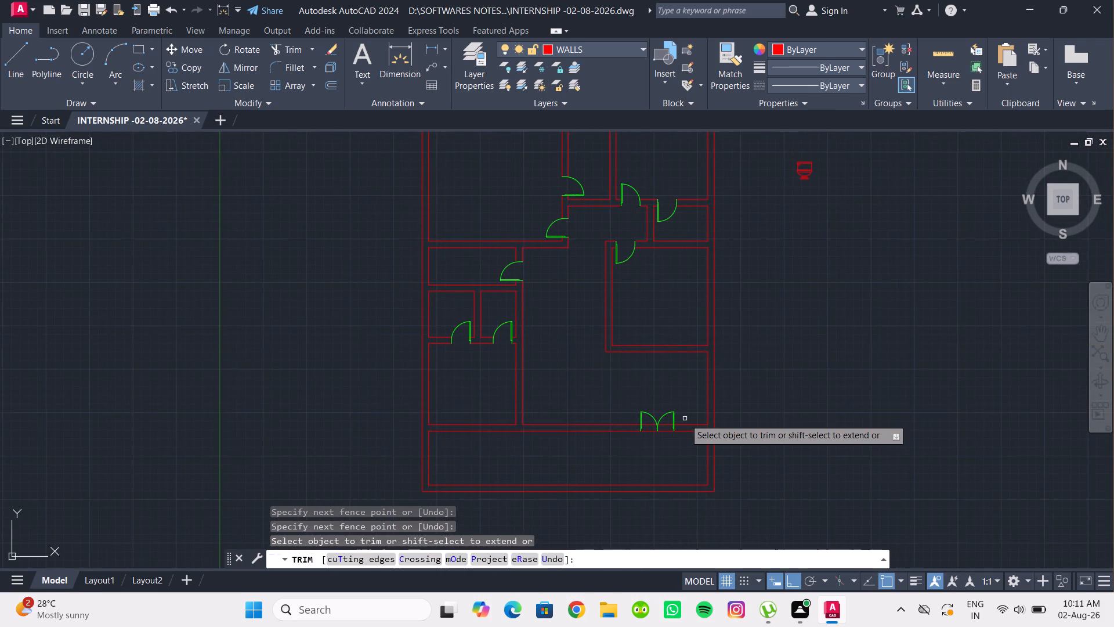
scroll(685, 419, "up", 5)
scroll(620, 455, "down", 2)
middle_click_drag(615, 377, 624, 328)
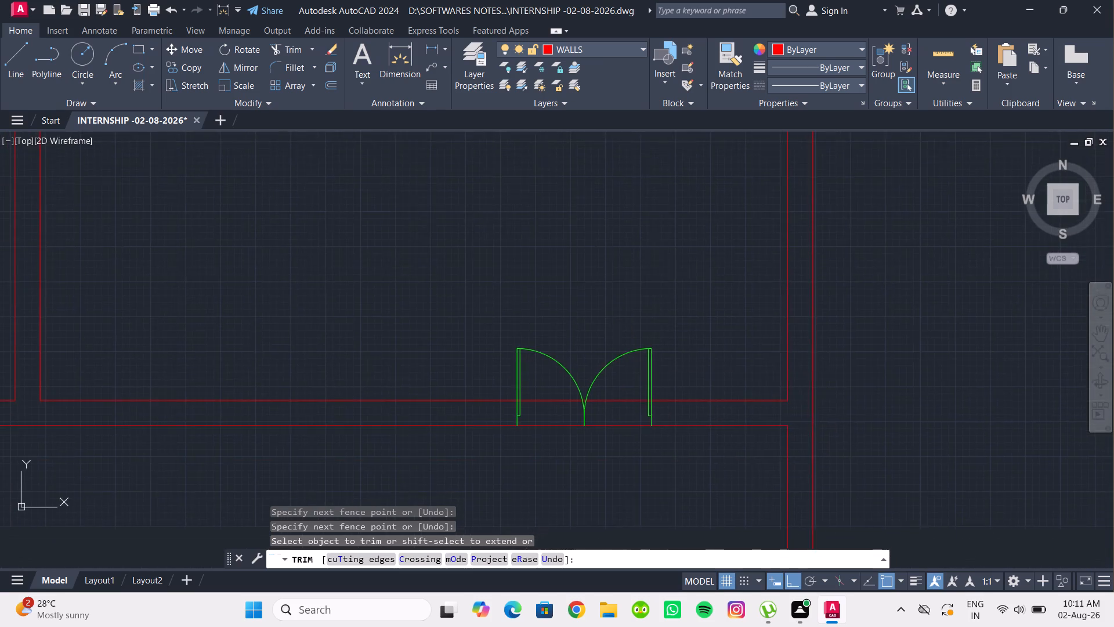
scroll(622, 407, "up", 2)
left_click_drag(605, 477, 587, 360)
scroll(585, 356, "down", 1)
middle_click_drag(585, 356, 587, 353)
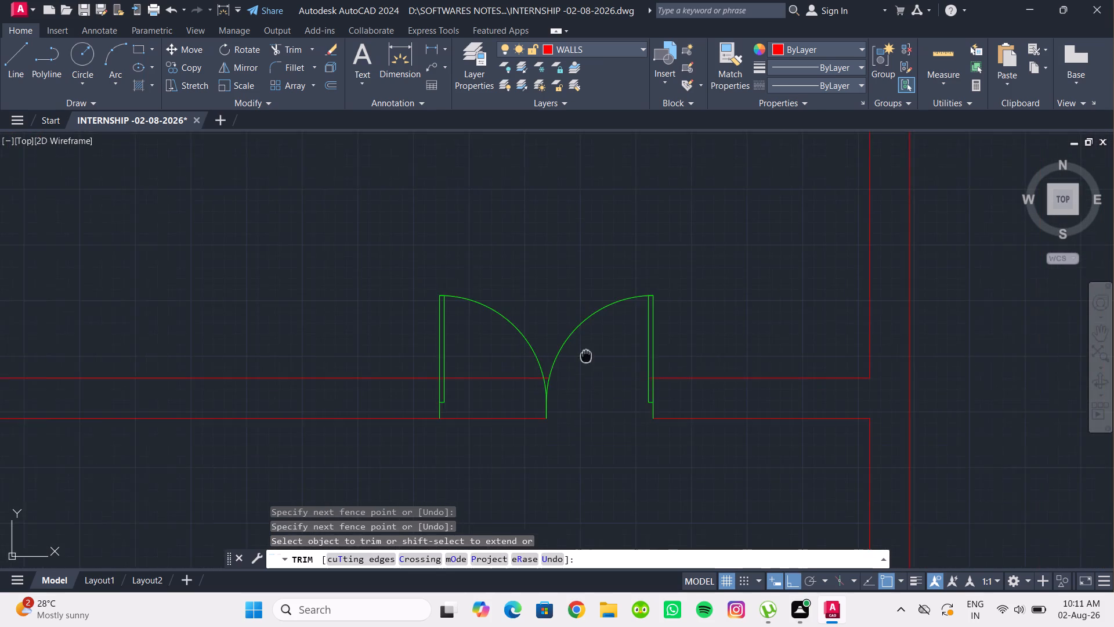
middle_click_drag(587, 353, 620, 315)
left_click_drag(566, 394, 543, 310)
scroll(584, 329, "up", 6)
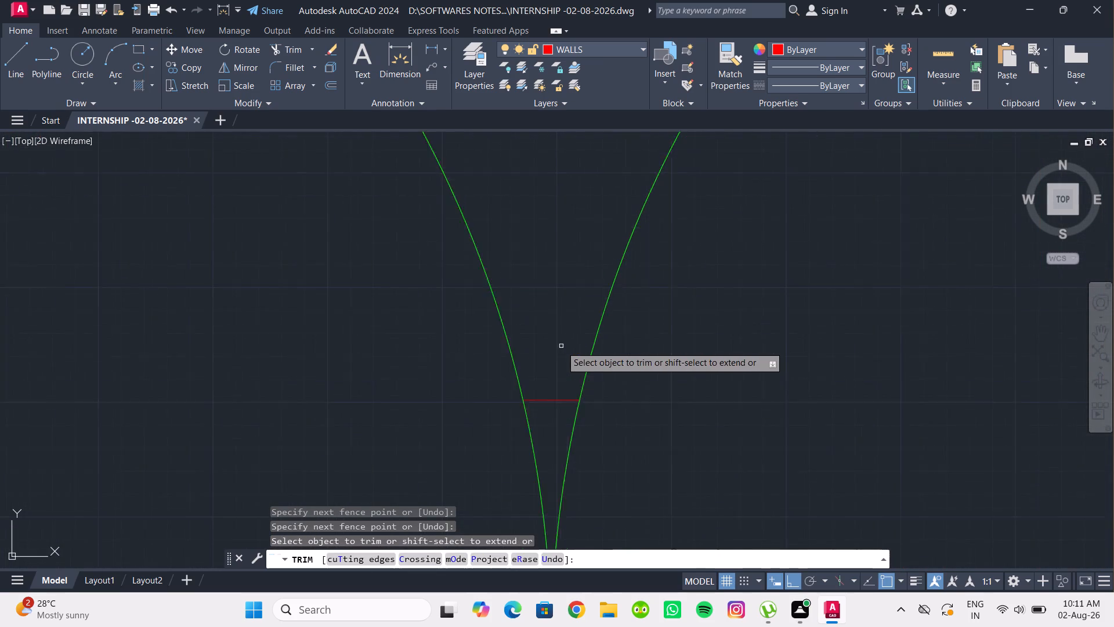
left_click(548, 433)
scroll(573, 380, "down", 5)
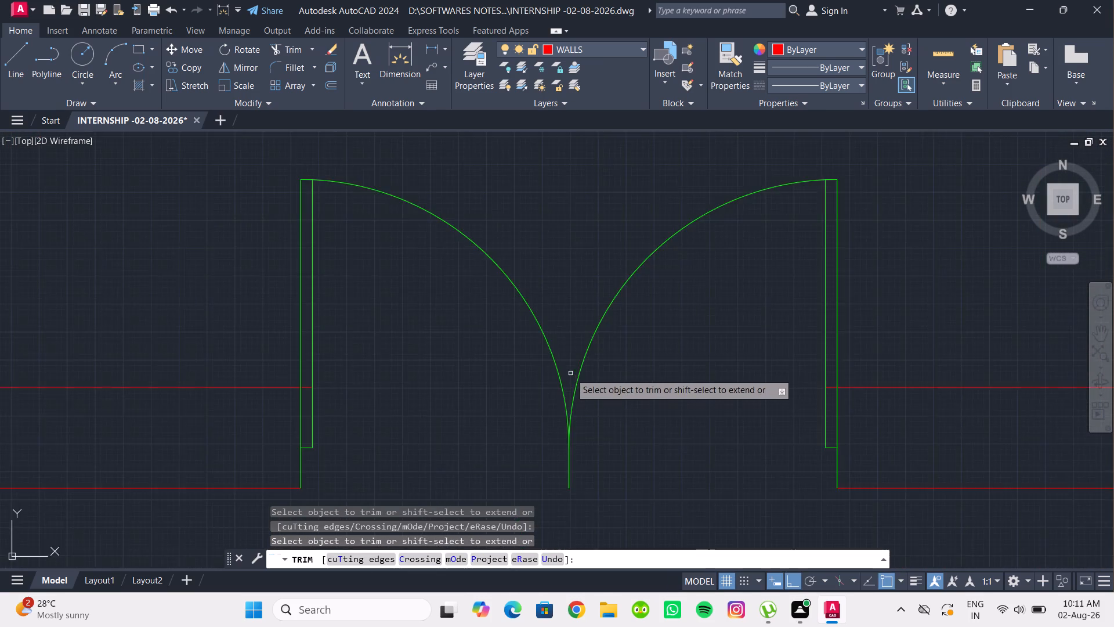
Examine the whole floor plan to check the wall openings at all doors, and end trimming.
scroll(570, 373, "down", 3)
middle_click_drag(588, 399, 612, 362)
scroll(616, 369, "down", 3)
middle_click_drag(601, 387, 623, 410)
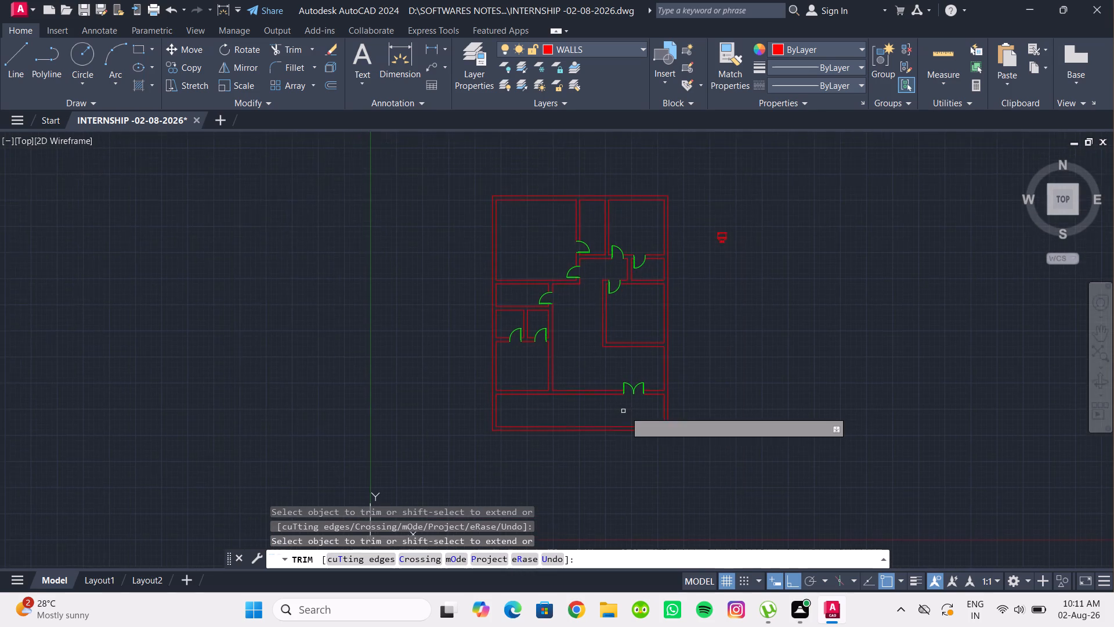
scroll(625, 411, "up", 1)
middle_click_drag(625, 412, 623, 462)
scroll(561, 371, "down", 1)
middle_click_drag(560, 371, 542, 373)
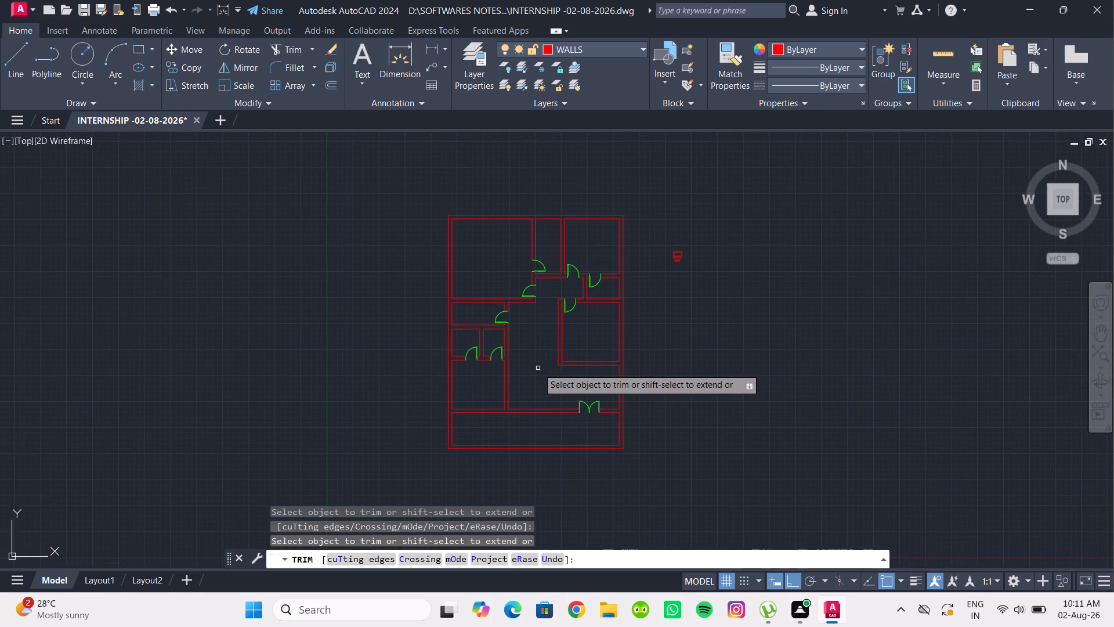
scroll(538, 367, "up", 1)
middle_click_drag(538, 367, 527, 362)
scroll(527, 362, "down", 1)
middle_click(527, 362)
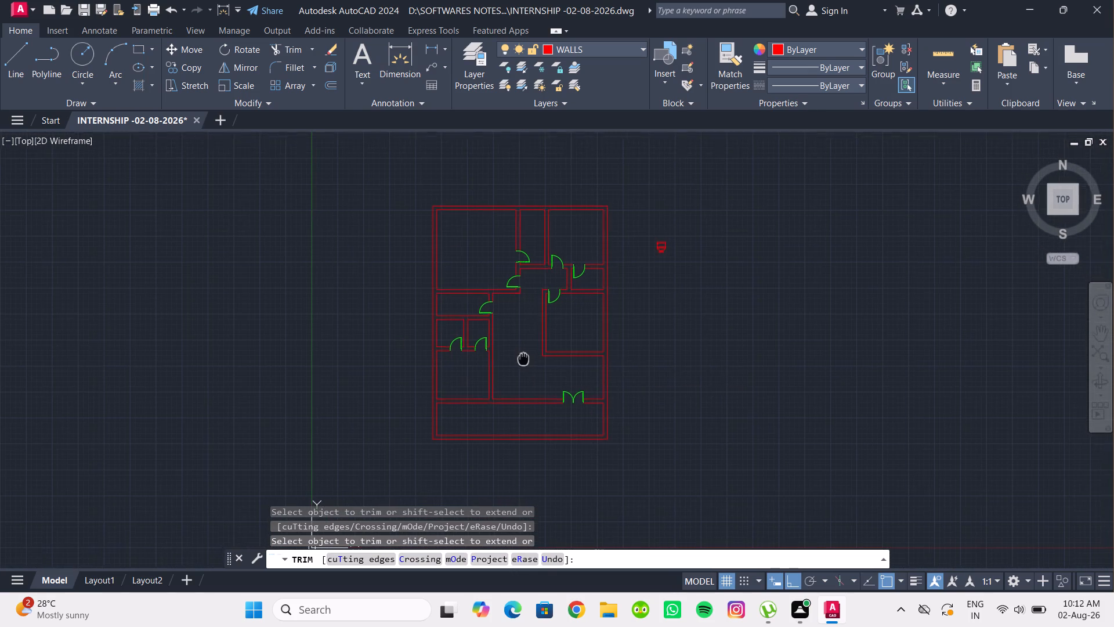
scroll(525, 355, "up", 1)
scroll(532, 358, "down", 1)
middle_click_drag(560, 373, 576, 390)
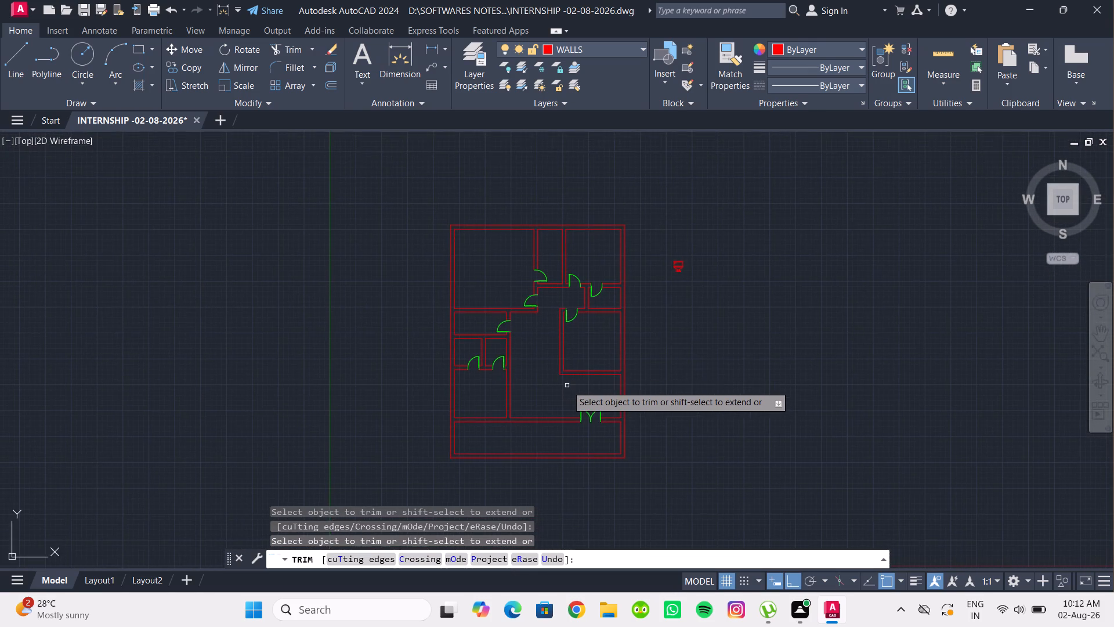
scroll(567, 385, "up", 1)
middle_click_drag(567, 385, 578, 391)
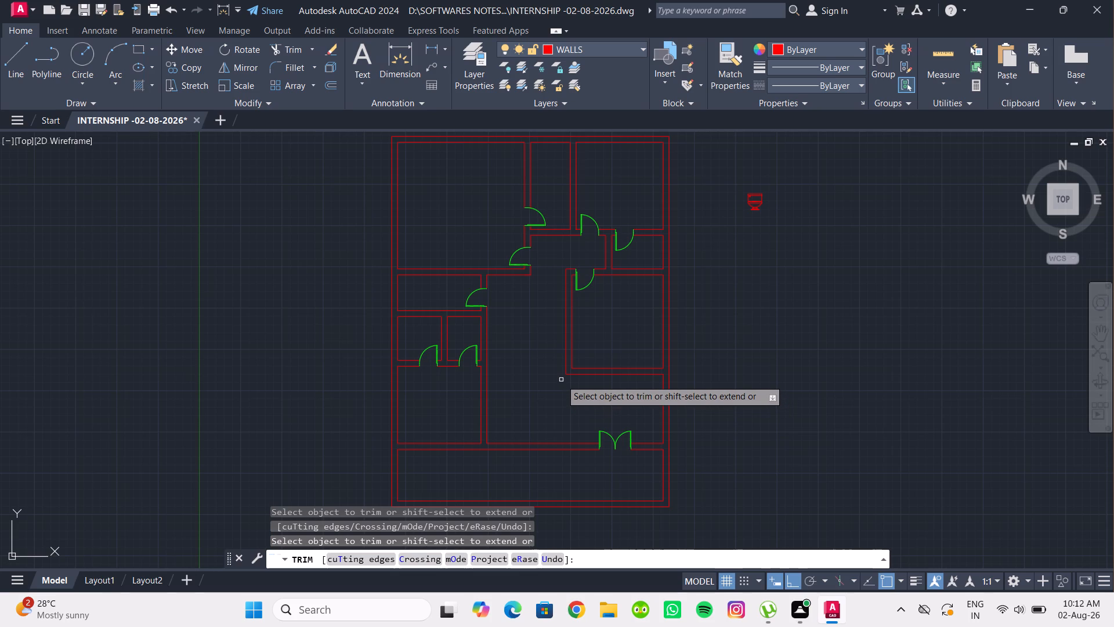
scroll(561, 380, "down", 1)
middle_click_drag(561, 380, 584, 330)
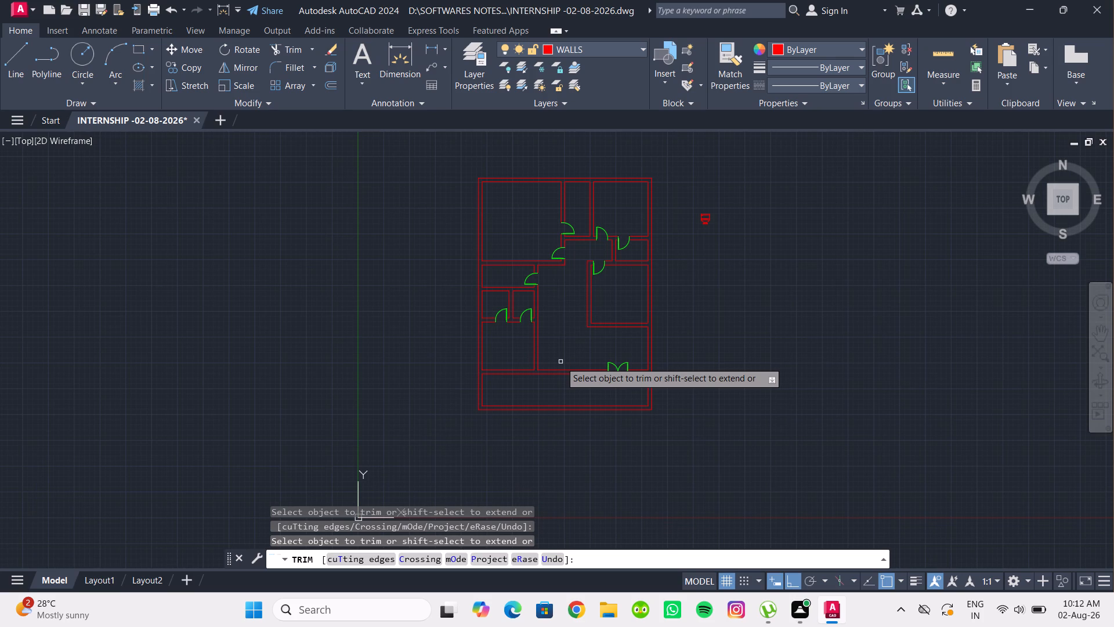
middle_click_drag(560, 362, 539, 298)
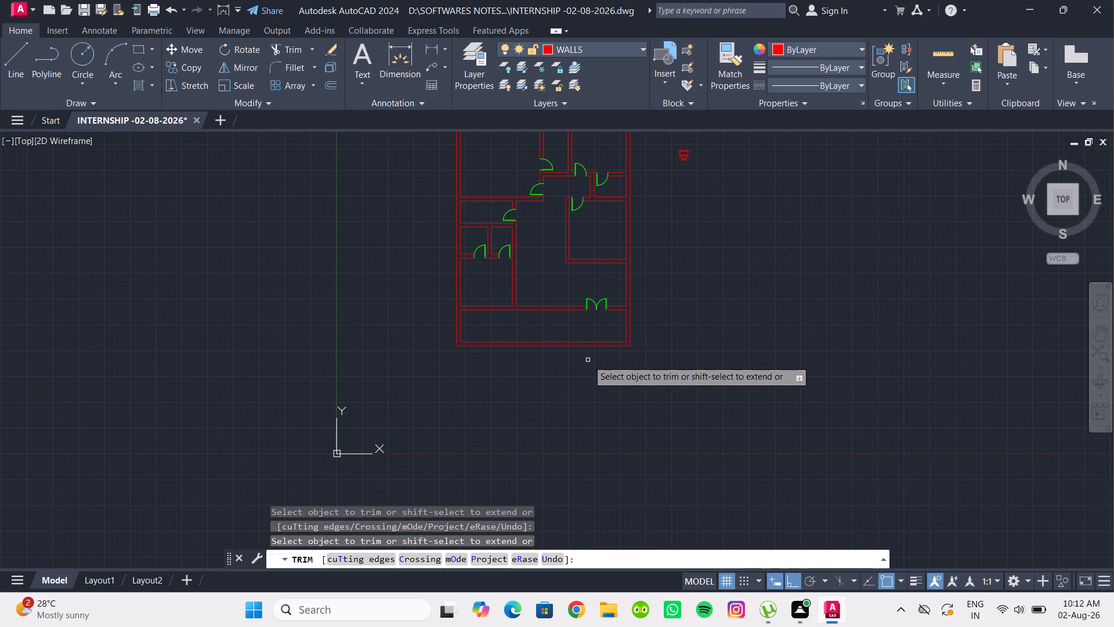
scroll(588, 360, "up", 1)
middle_click_drag(588, 360, 595, 413)
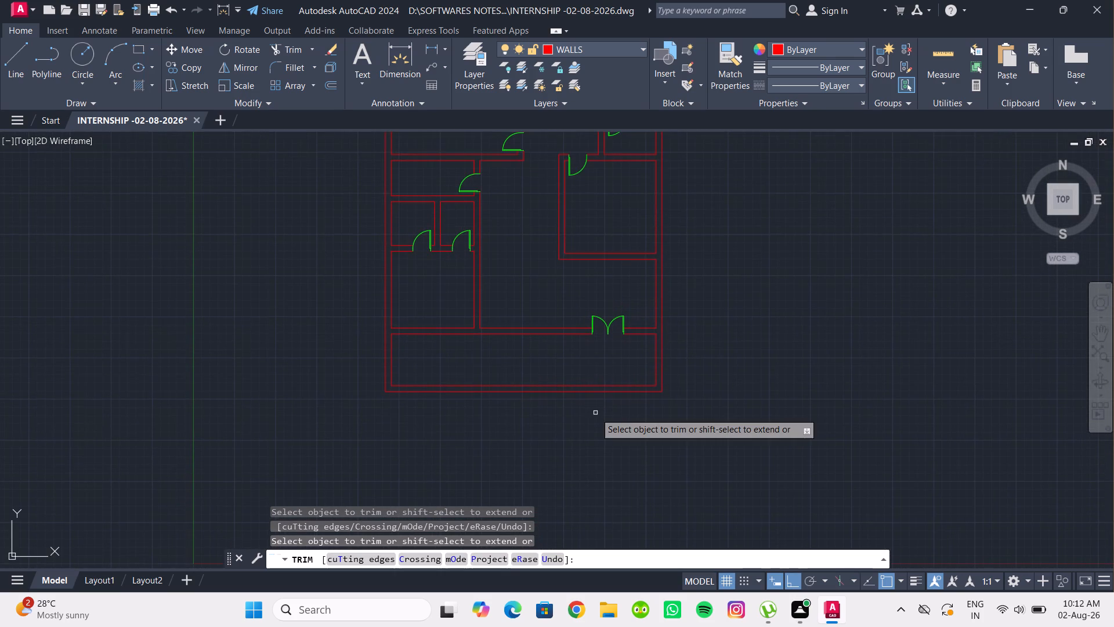
scroll(595, 413, "up", 1)
middle_click_drag(595, 413, 565, 392)
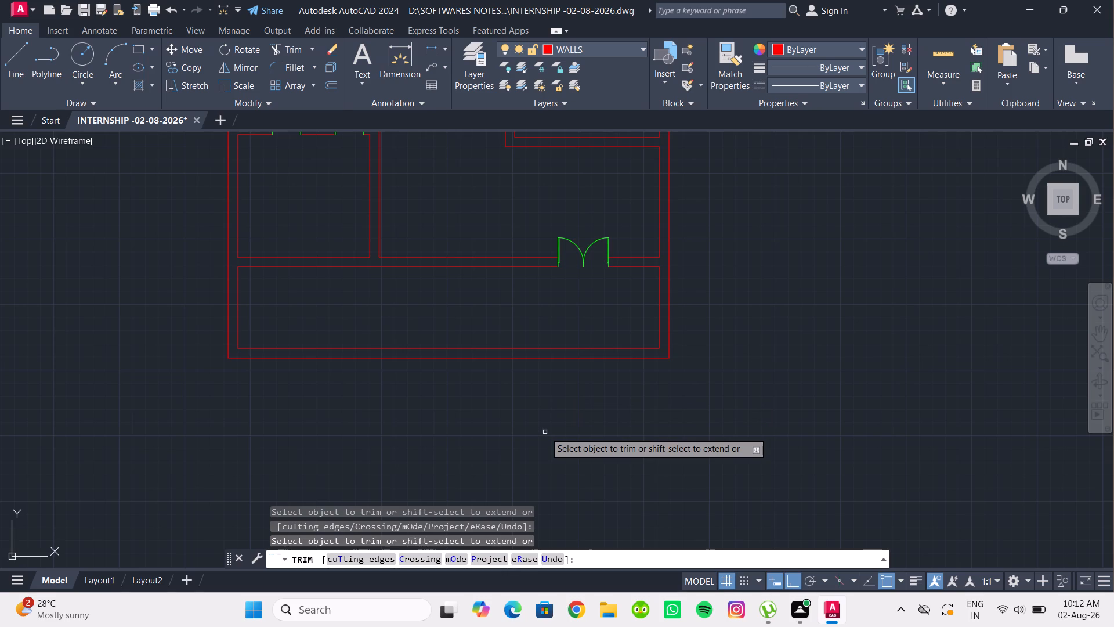
scroll(575, 441, "down", 2)
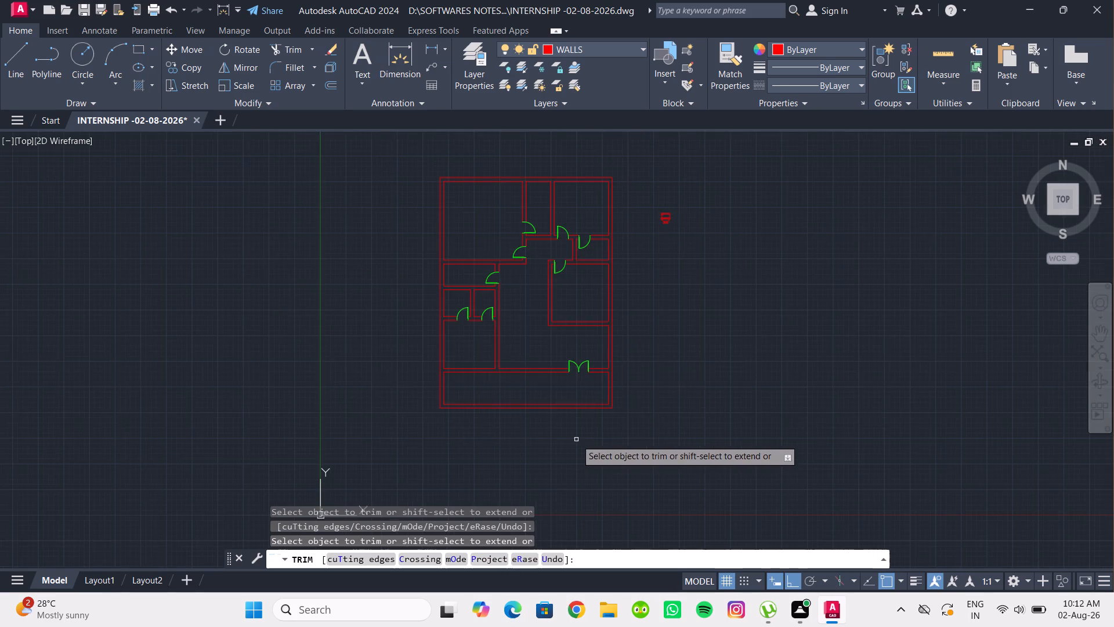
middle_click_drag(576, 439, 623, 457)
scroll(596, 454, "up", 1)
middle_click_drag(596, 454, 606, 485)
scroll(599, 473, "down", 1)
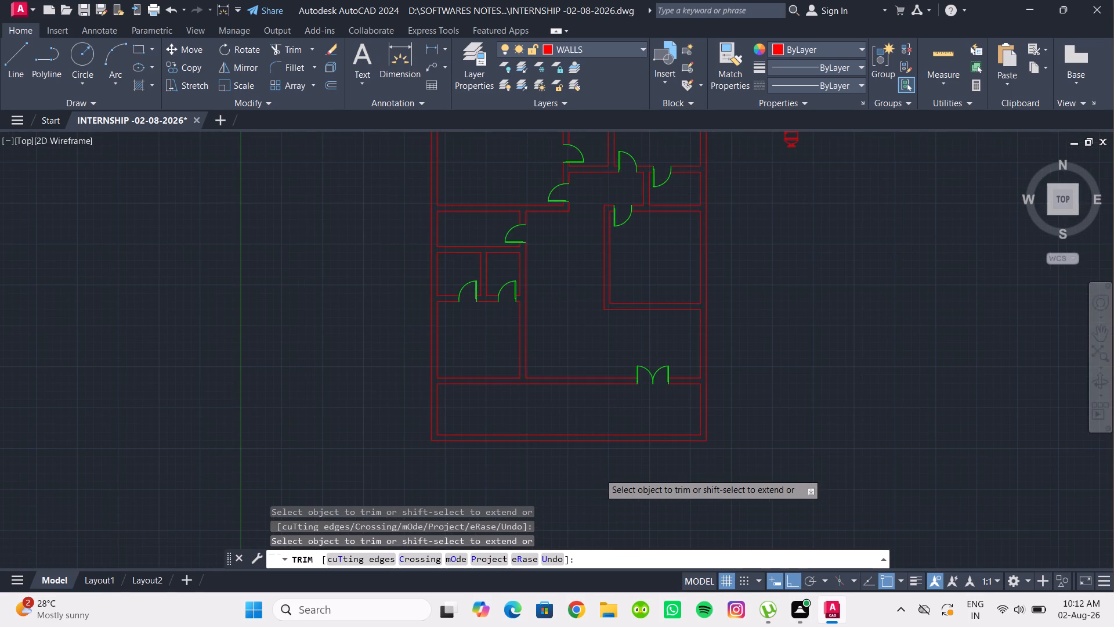
middle_click_drag(597, 473, 599, 485)
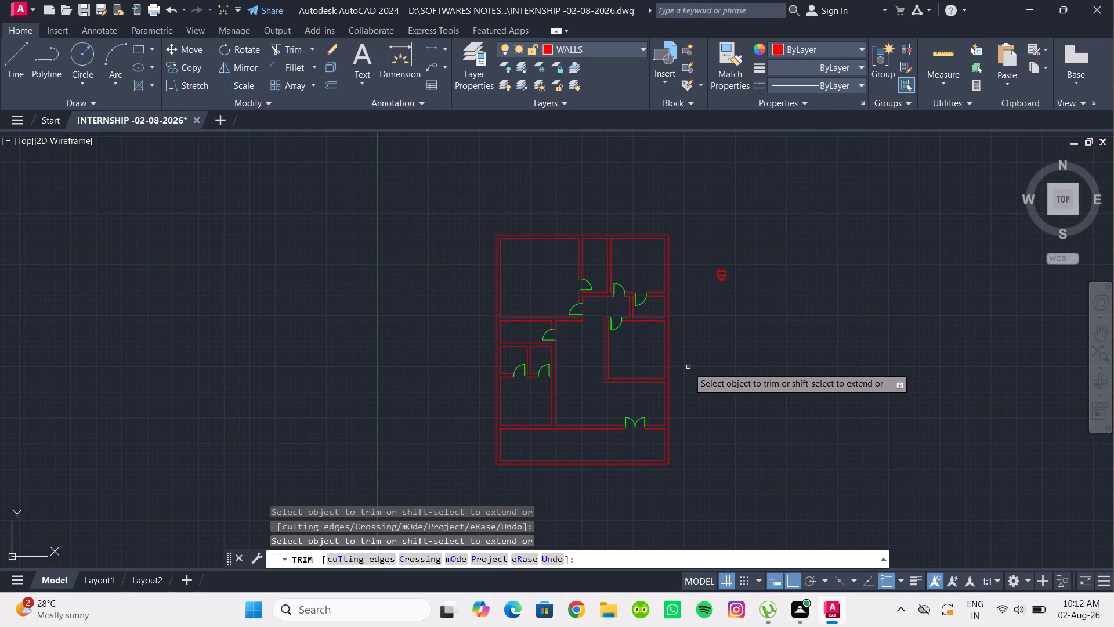
key("Escape")
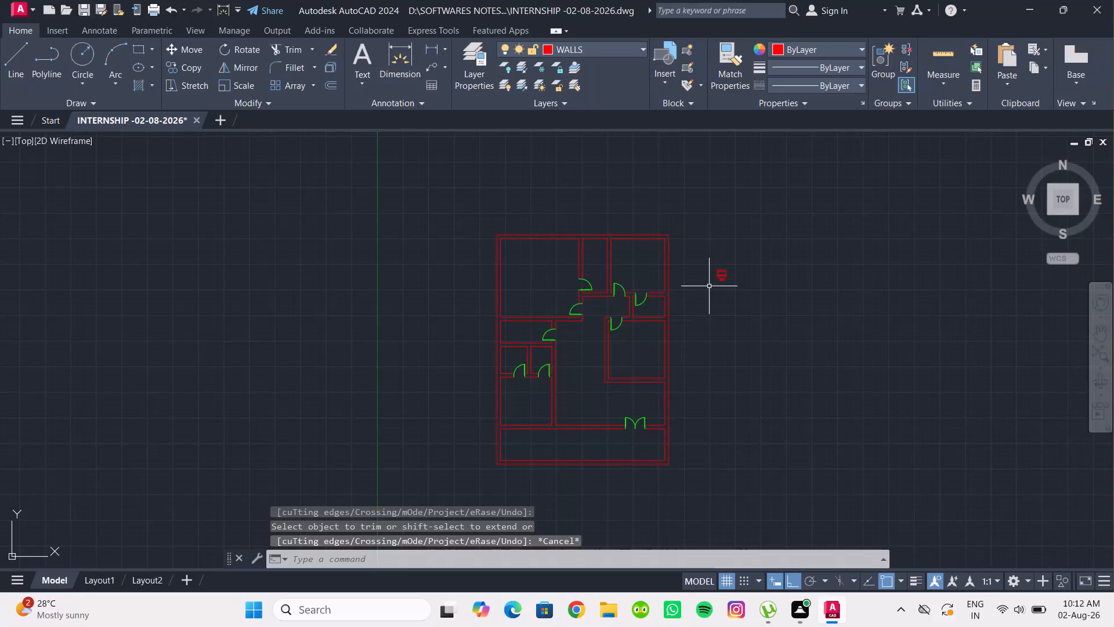
scroll(709, 286, "up", 1)
scroll(711, 289, "down", 1)
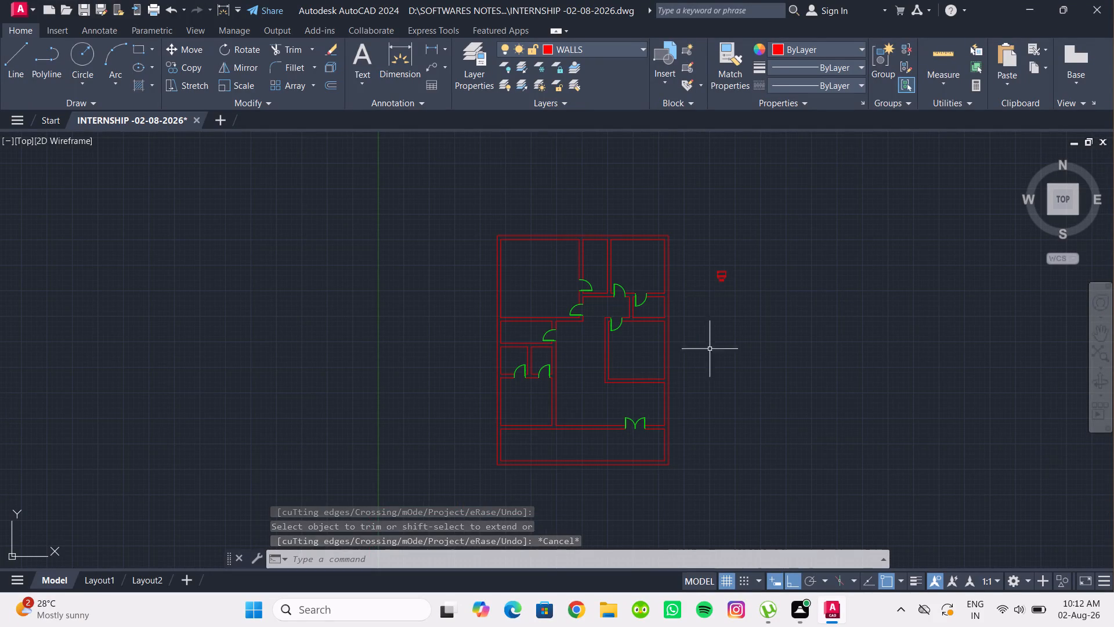
Draw a 6' by 9" window rectangle on the WINDOWS layer in the empty space above the floor plan.
left_click(153, 51)
left_click(153, 51)
left_click(138, 53)
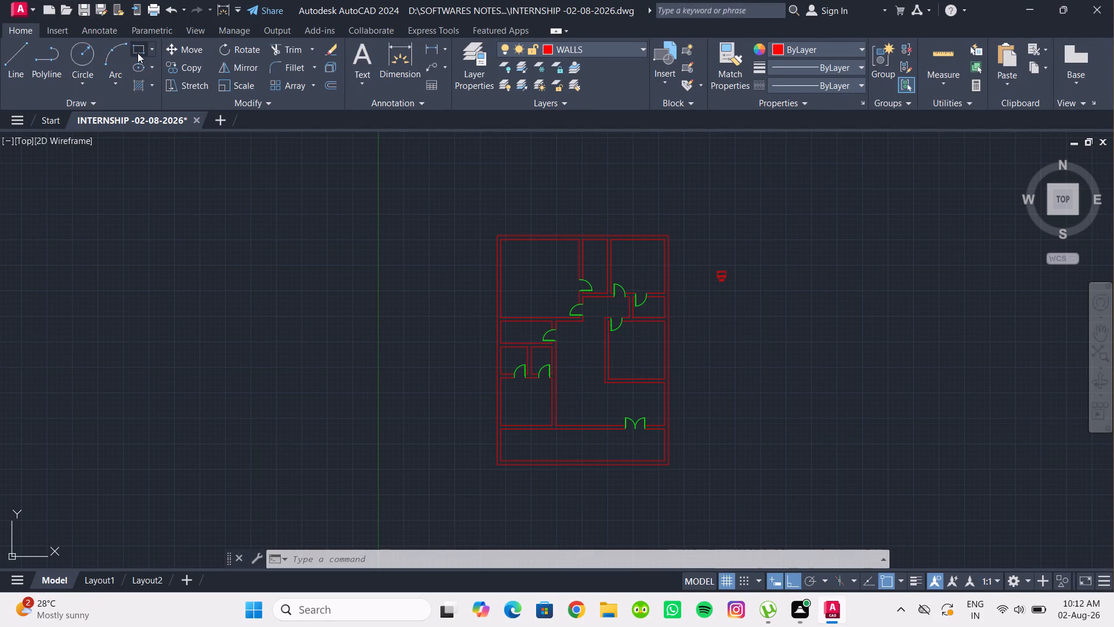
left_click(624, 52)
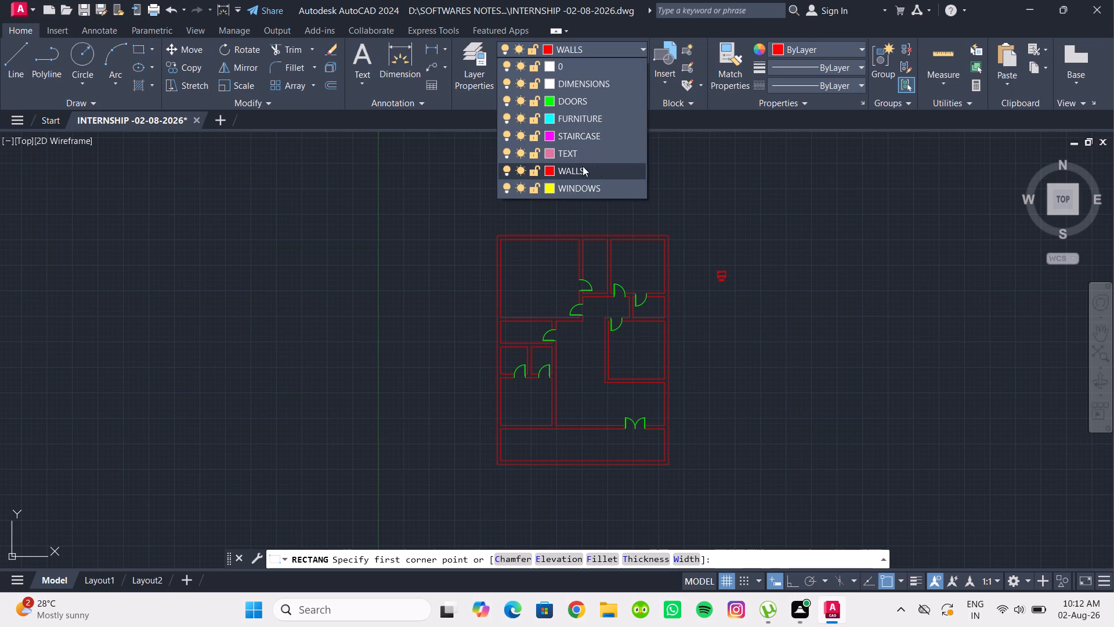
left_click(587, 183)
left_click(522, 161)
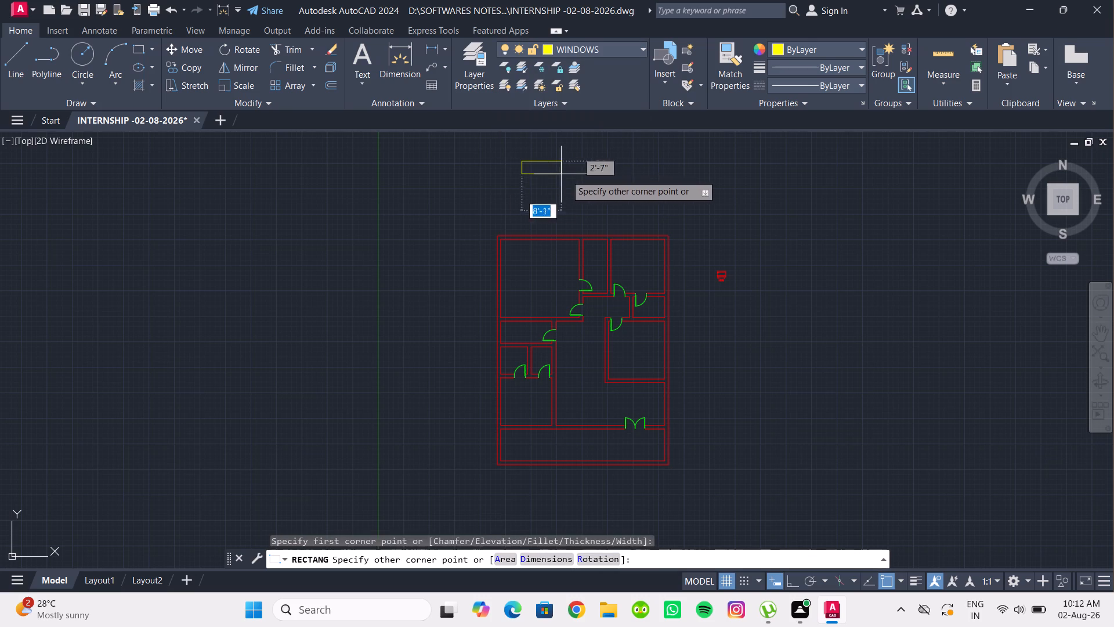
middle_click_drag(613, 174, 632, 282)
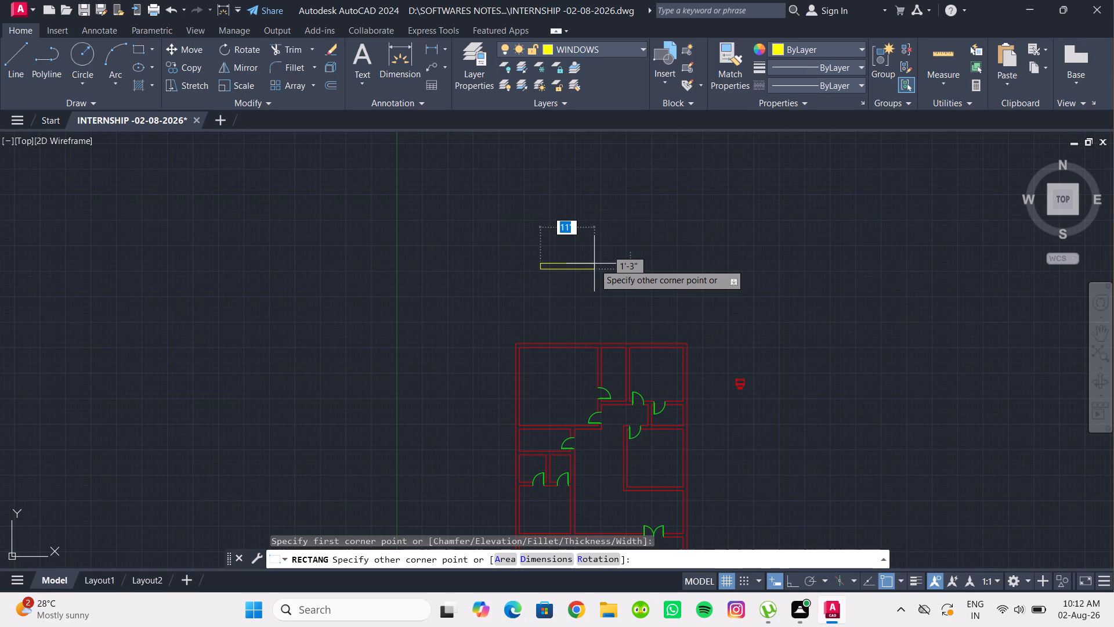
key("d")
key("Return")
type("6'")
key("Return")
key("9")
key("Return")
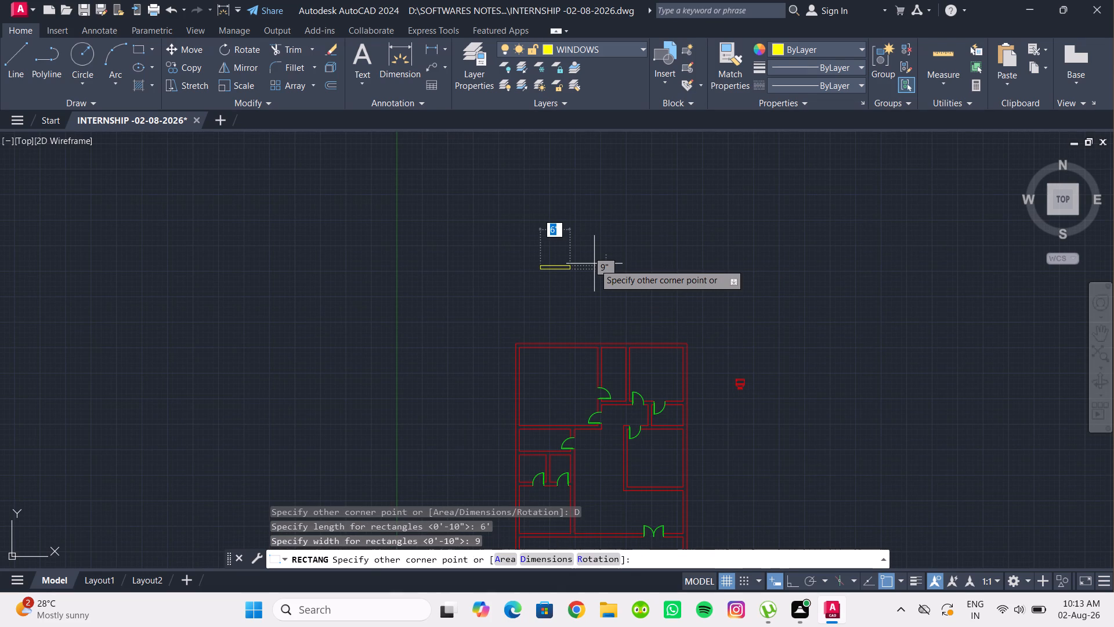
left_click(585, 264)
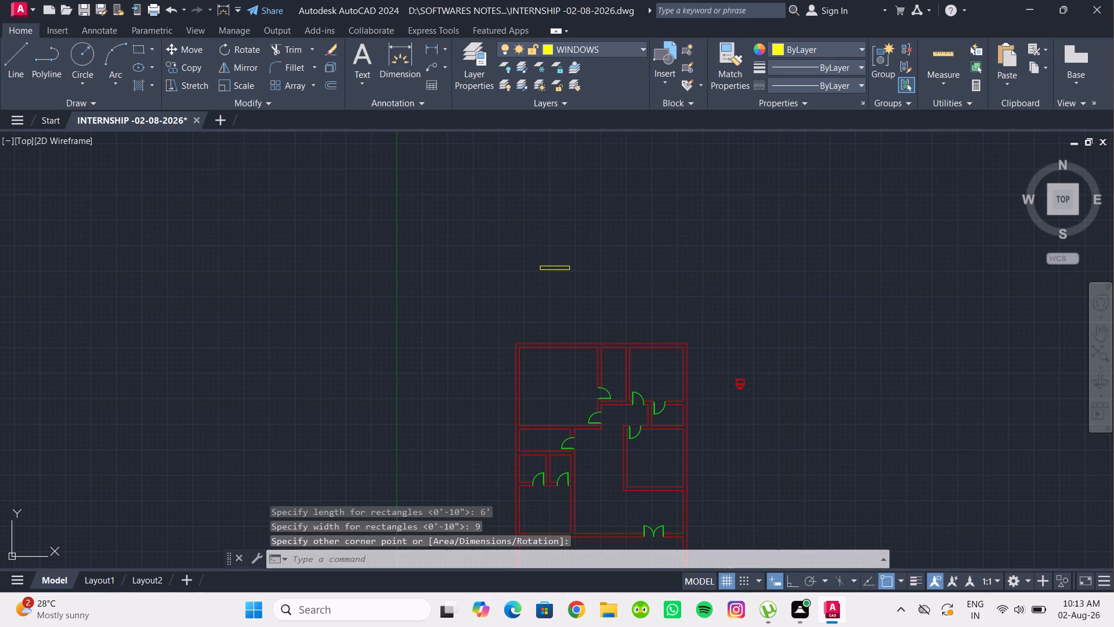
Draw a centre line along the 6' window rectangle, from the middle of one short side to the other.
scroll(578, 267, "up", 3)
middle_click_drag(581, 272, 650, 348)
scroll(648, 364, "up", 1)
middle_click_drag(668, 392, 697, 430)
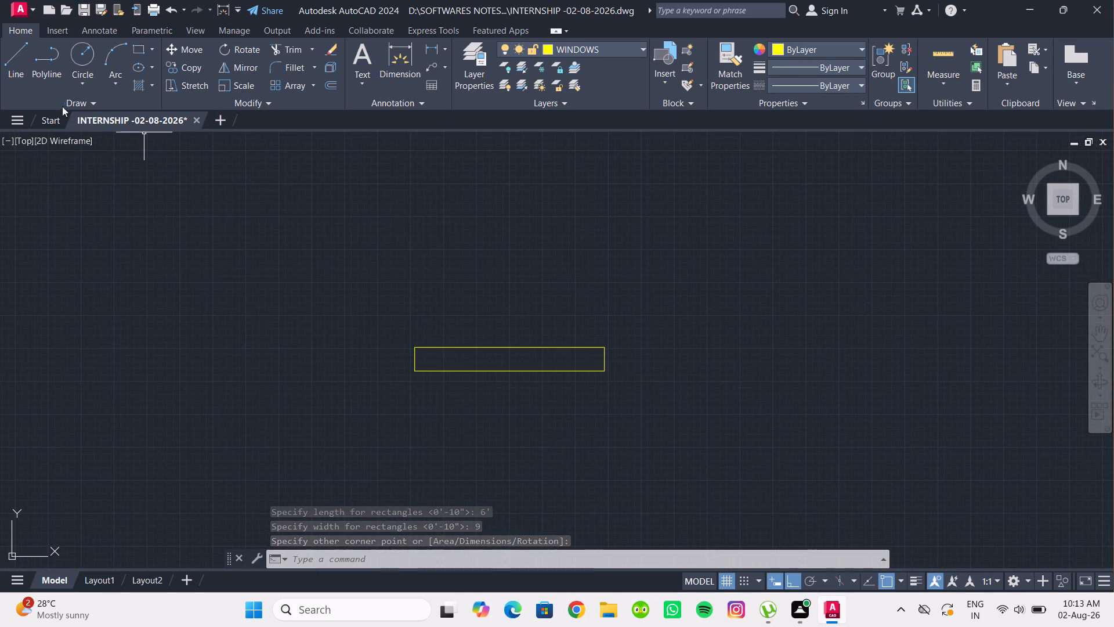
left_click(19, 53)
scroll(457, 363, "up", 1)
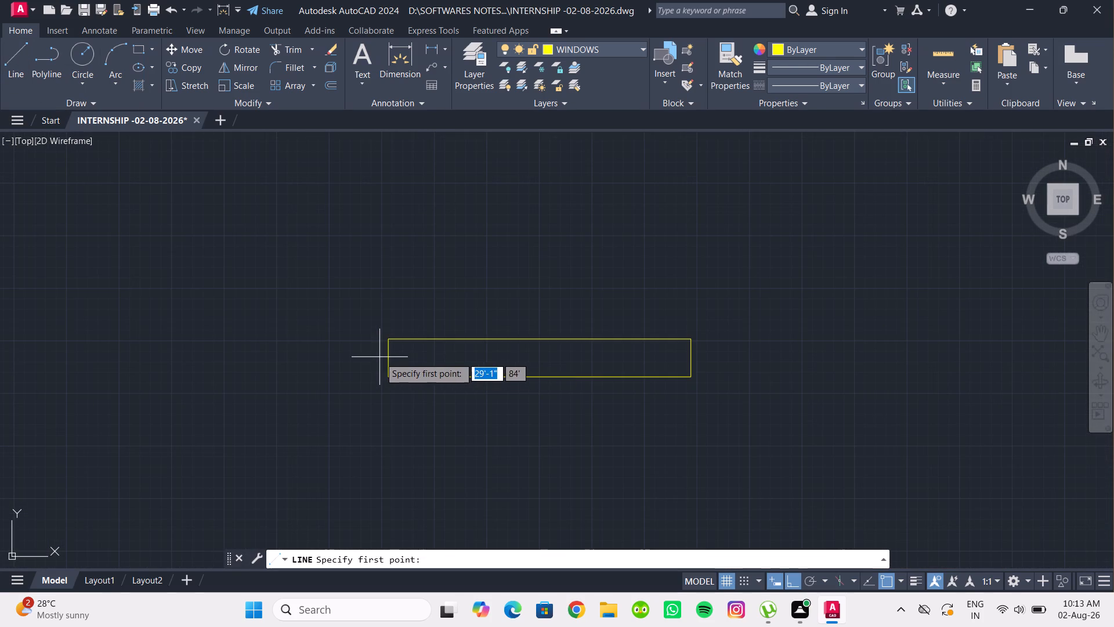
left_click(389, 361)
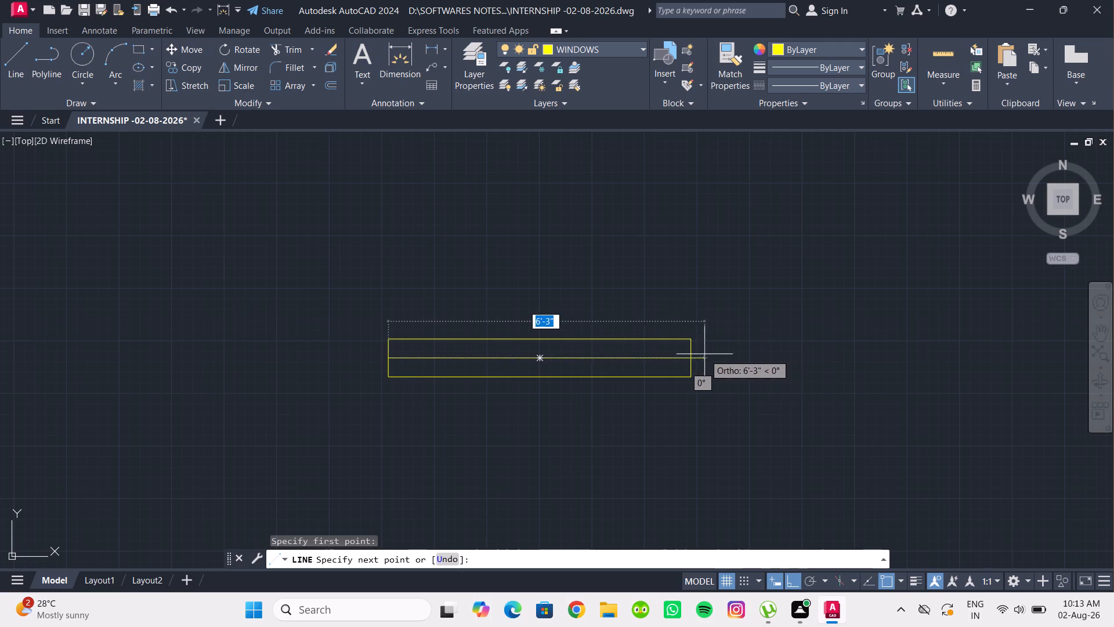
left_click(694, 358)
key("Escape")
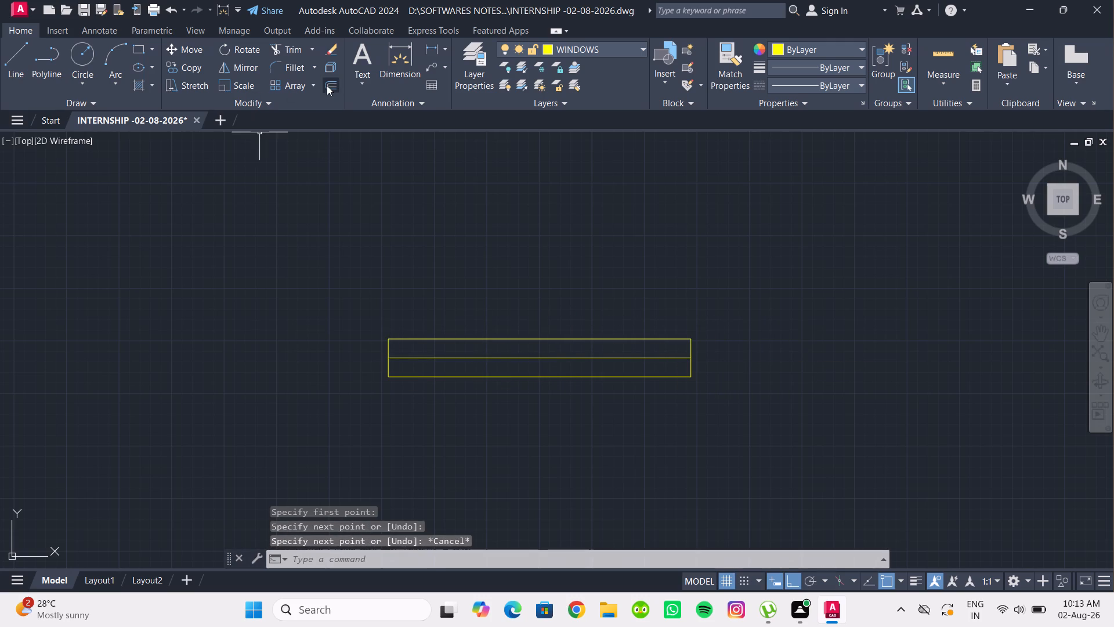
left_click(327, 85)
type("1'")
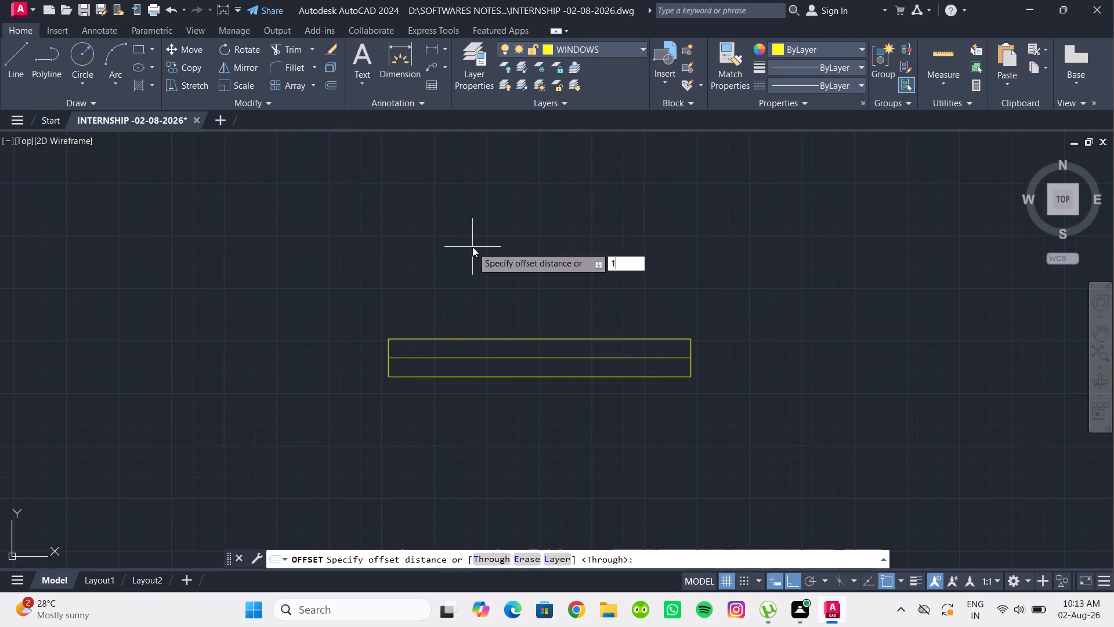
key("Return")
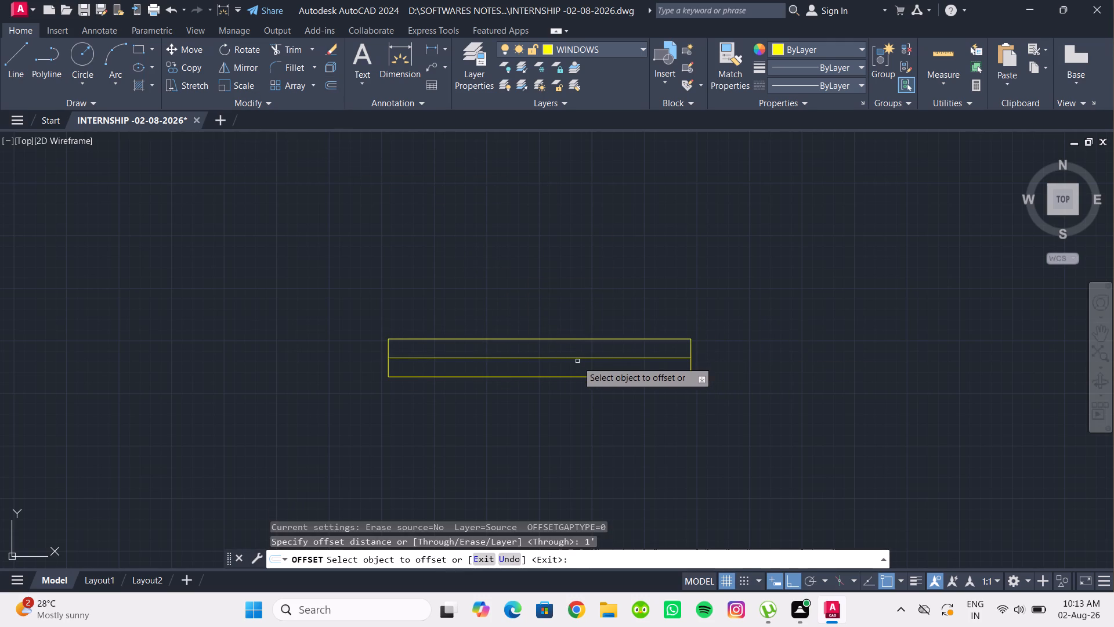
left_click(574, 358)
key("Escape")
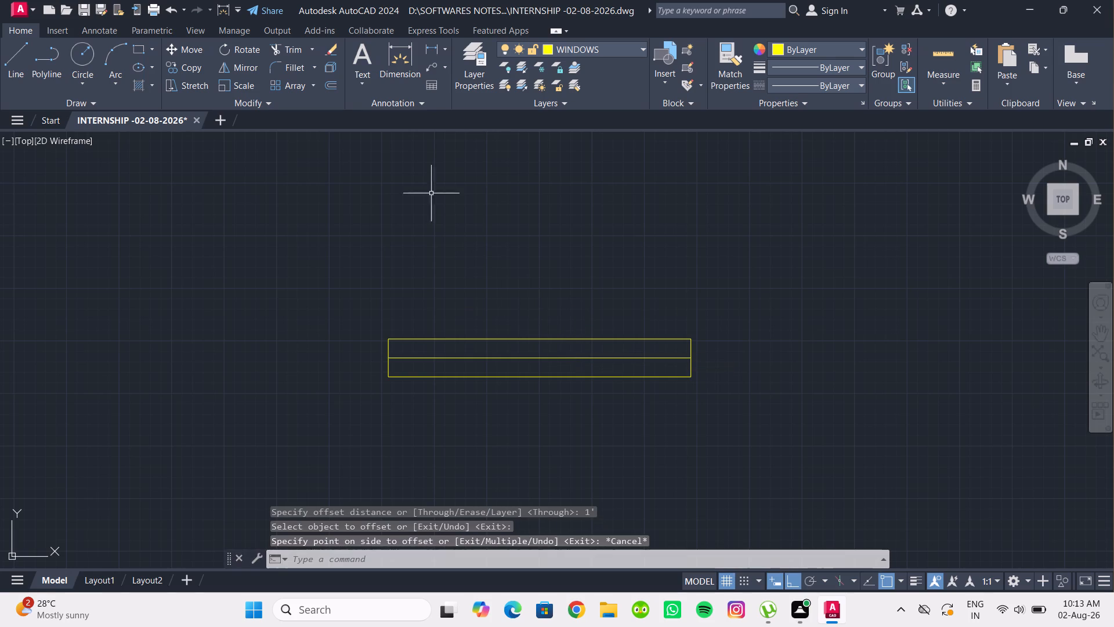
Offset the window's centre line by 1" on both sides, above and below it.
left_click(325, 88)
key("1")
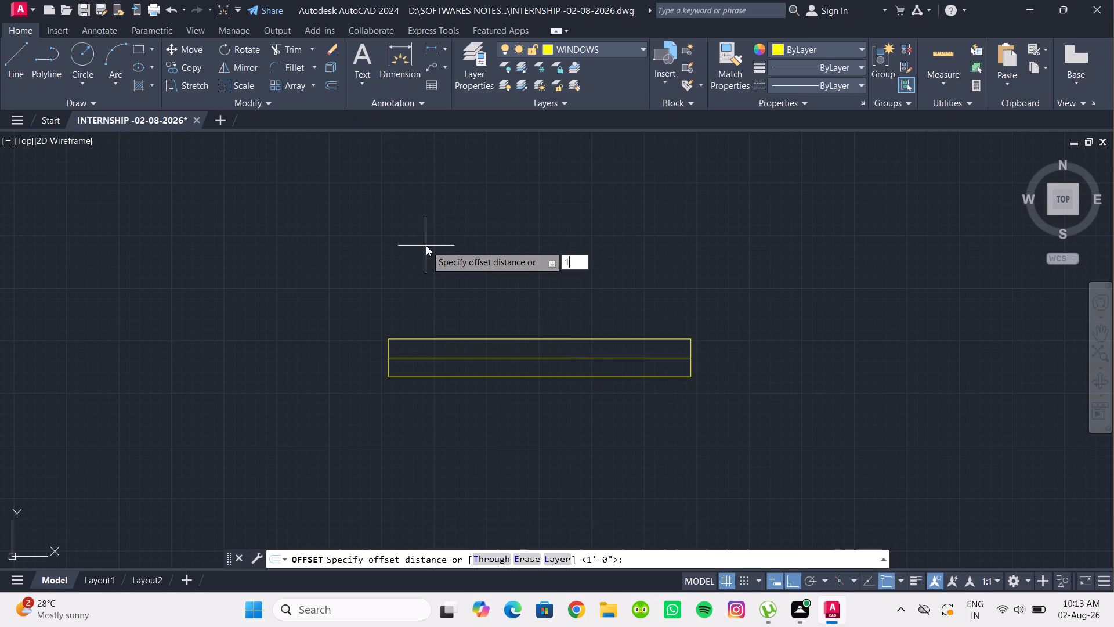
key("shift+quotedbl")
key("Return")
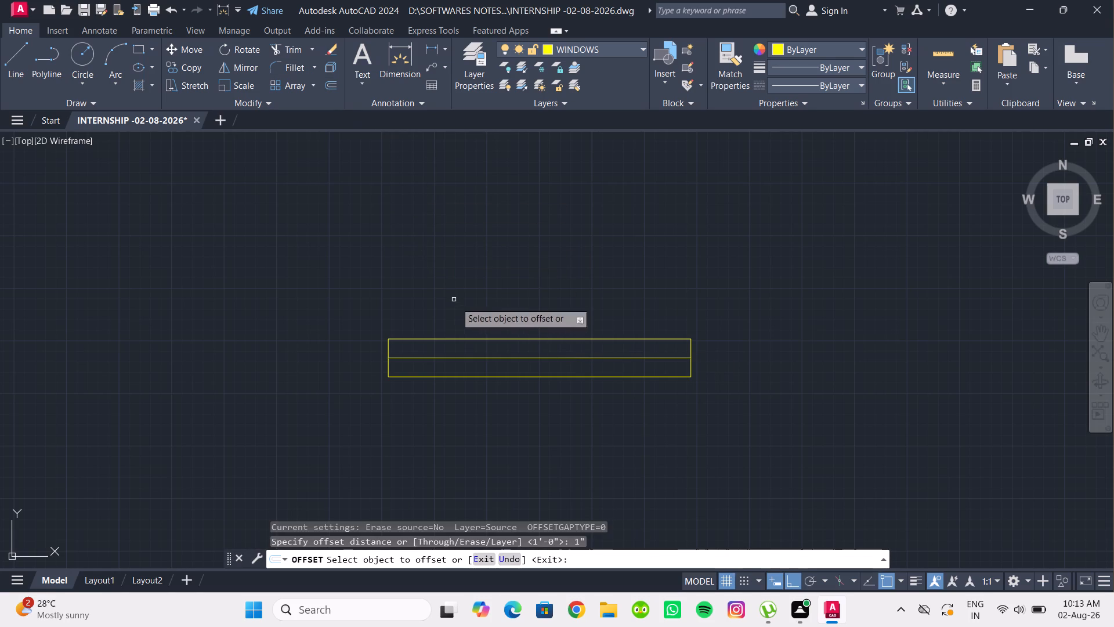
left_click(490, 361)
left_click(490, 356)
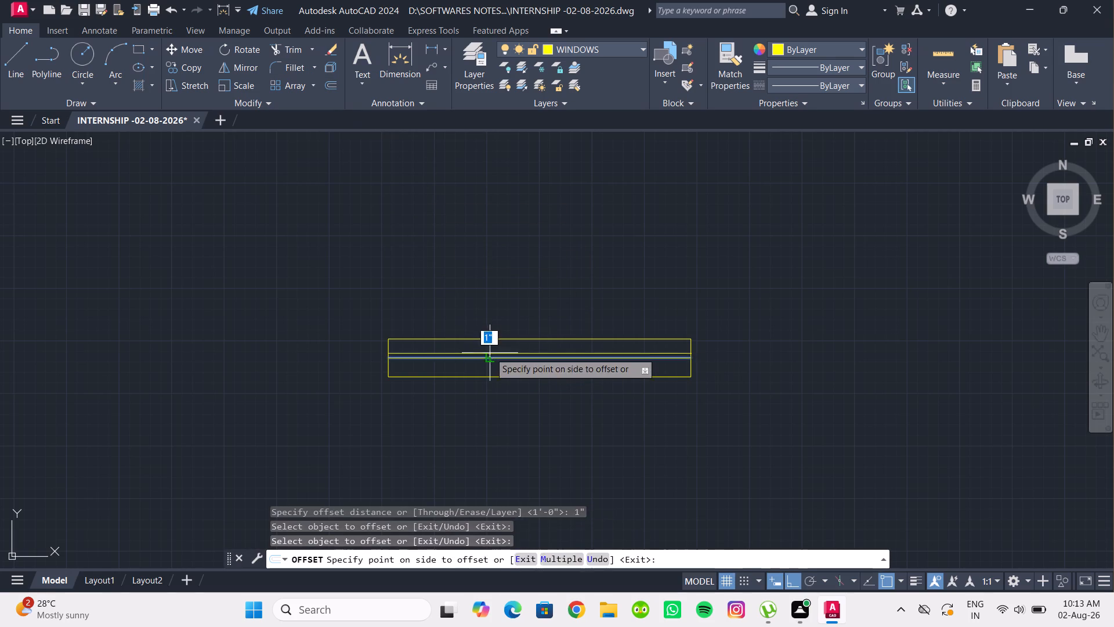
left_click(489, 350)
scroll(488, 363, "up", 2)
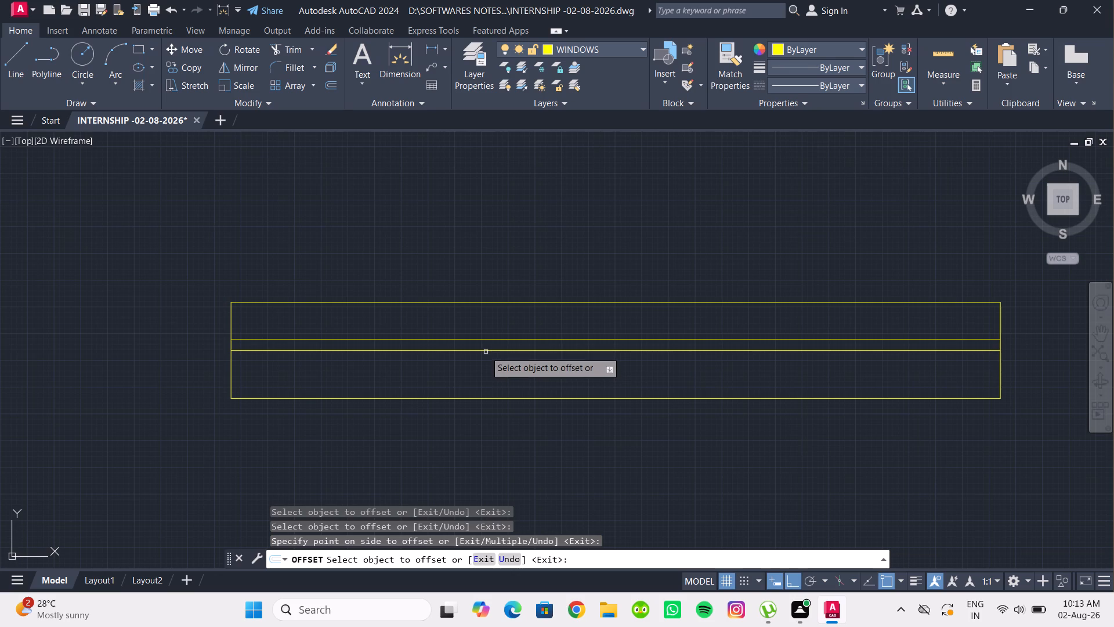
left_click(484, 351)
left_click(486, 361)
key("Escape")
Erase the original centre line between the two offset lines of the window.
left_click(479, 349)
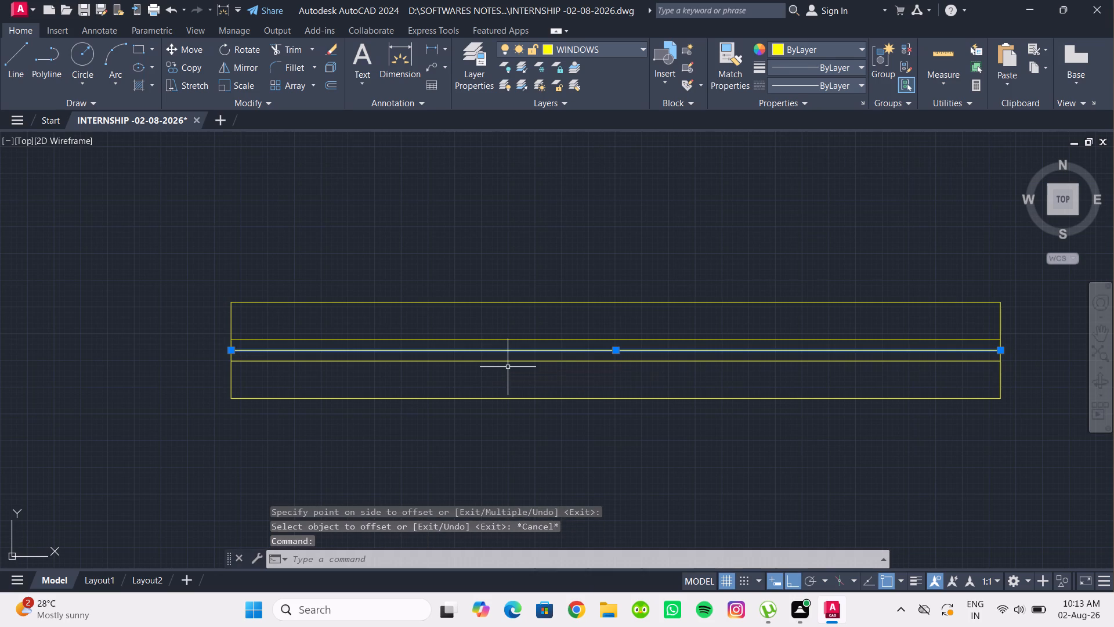
key("Delete")
scroll(560, 413, "down", 3)
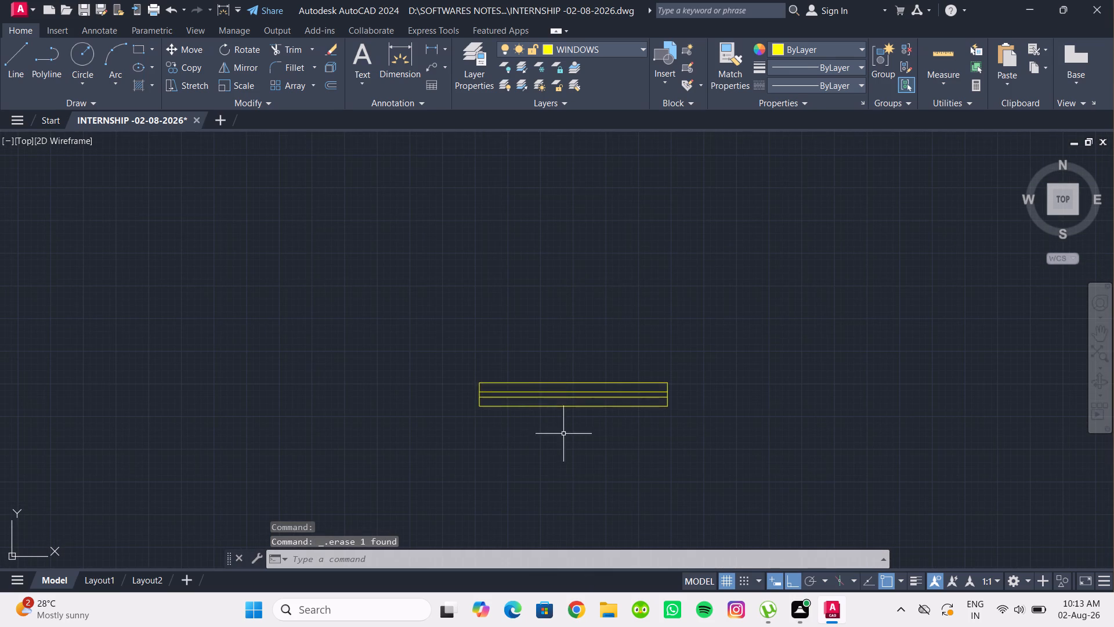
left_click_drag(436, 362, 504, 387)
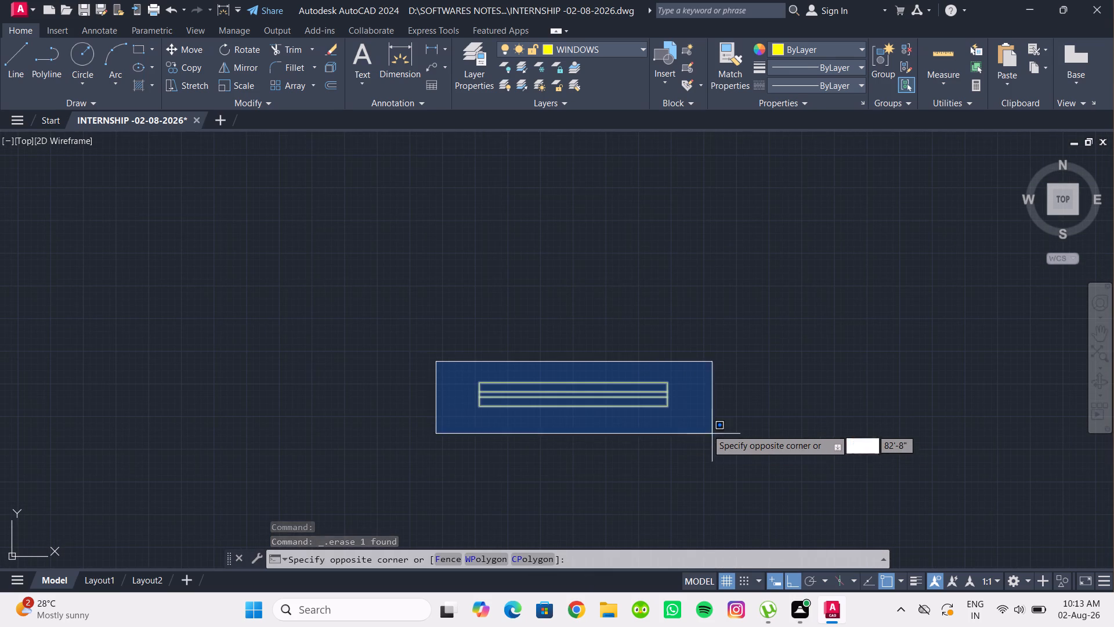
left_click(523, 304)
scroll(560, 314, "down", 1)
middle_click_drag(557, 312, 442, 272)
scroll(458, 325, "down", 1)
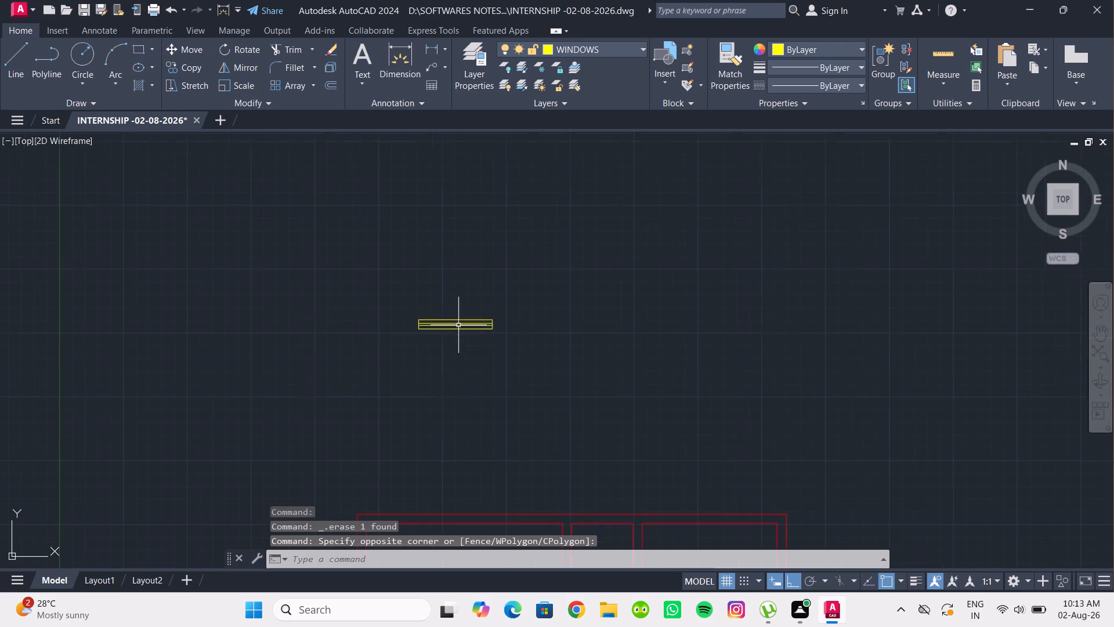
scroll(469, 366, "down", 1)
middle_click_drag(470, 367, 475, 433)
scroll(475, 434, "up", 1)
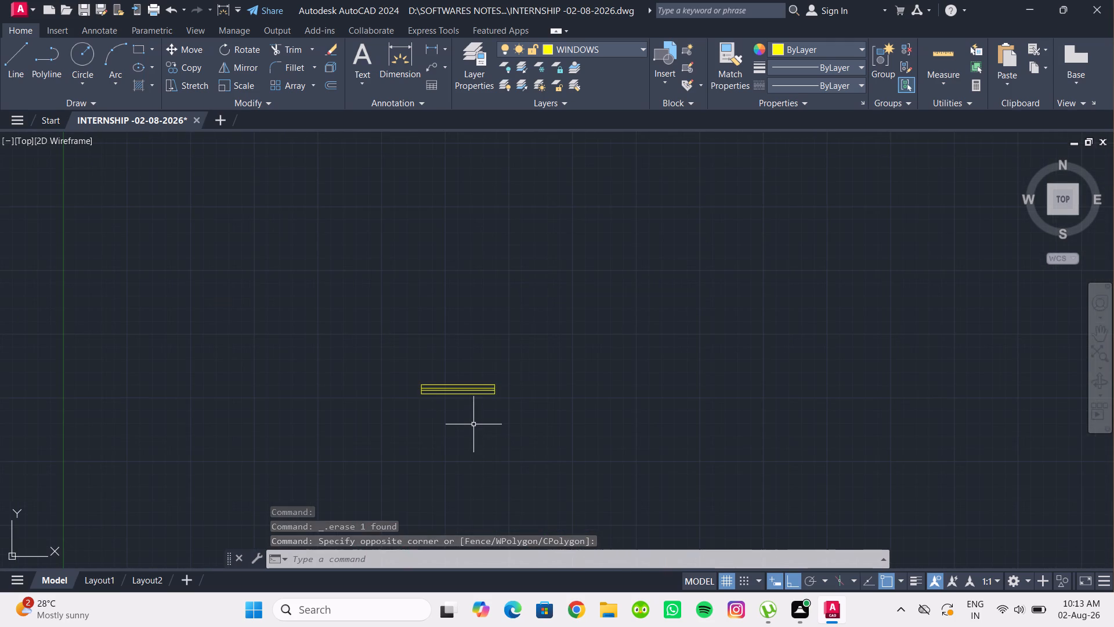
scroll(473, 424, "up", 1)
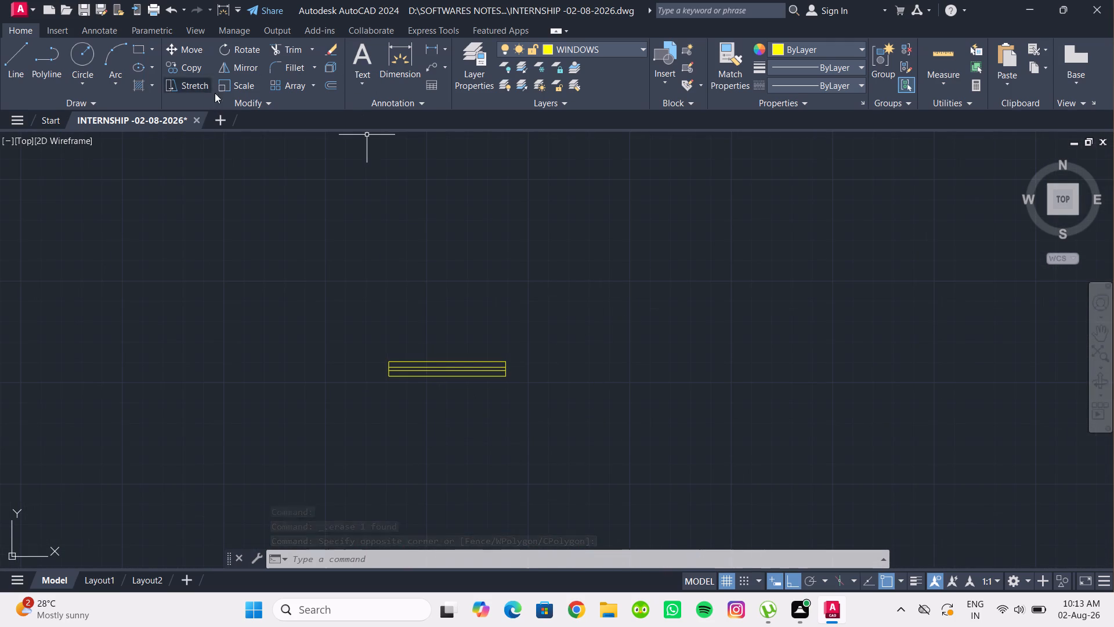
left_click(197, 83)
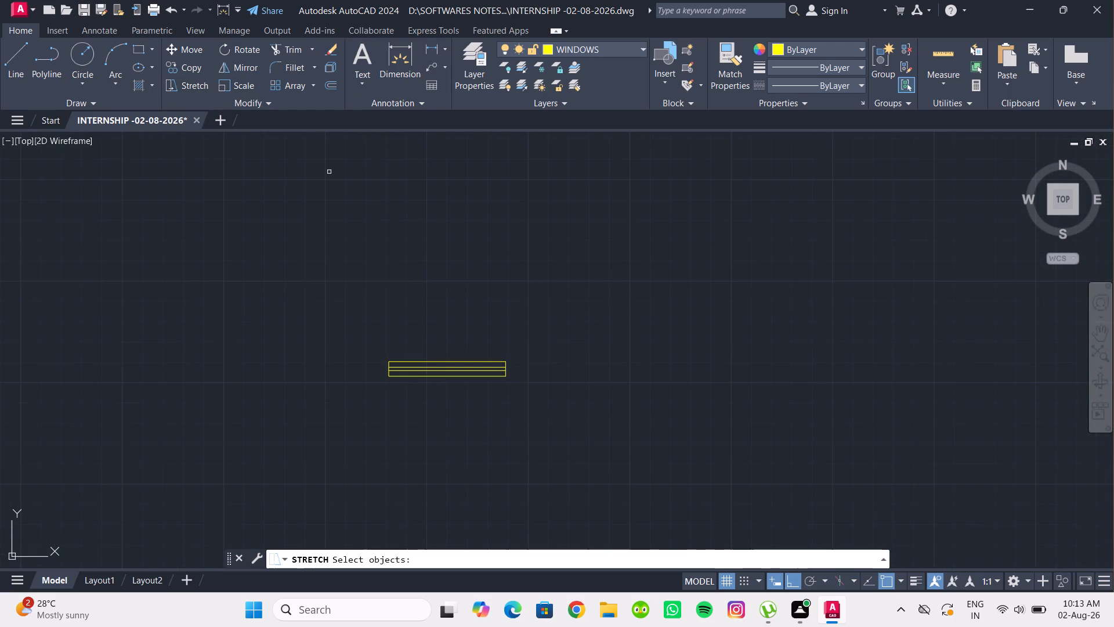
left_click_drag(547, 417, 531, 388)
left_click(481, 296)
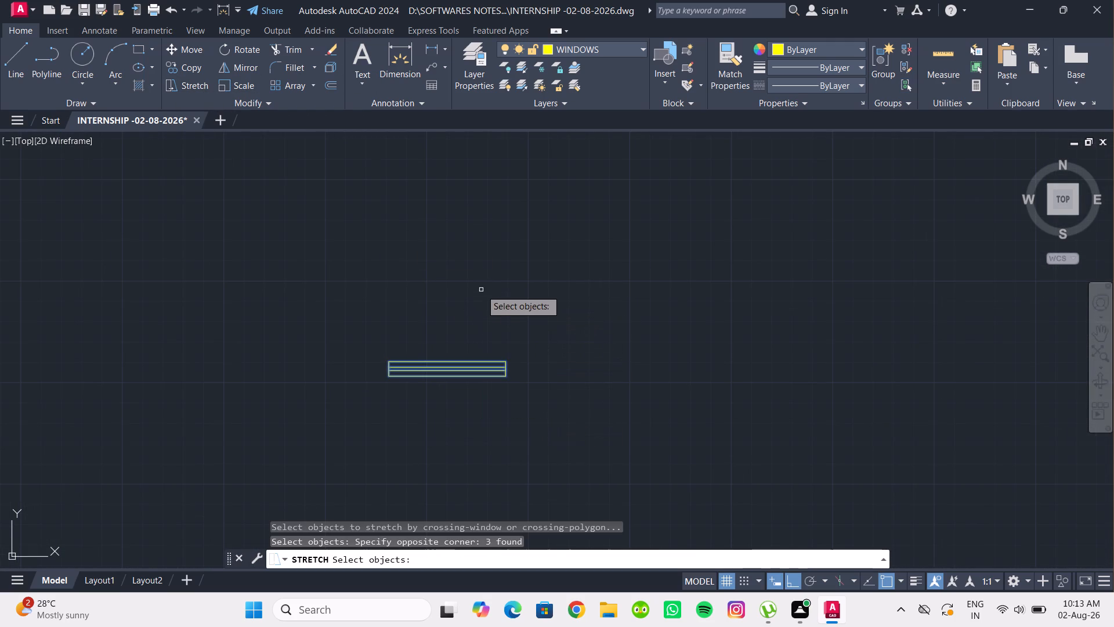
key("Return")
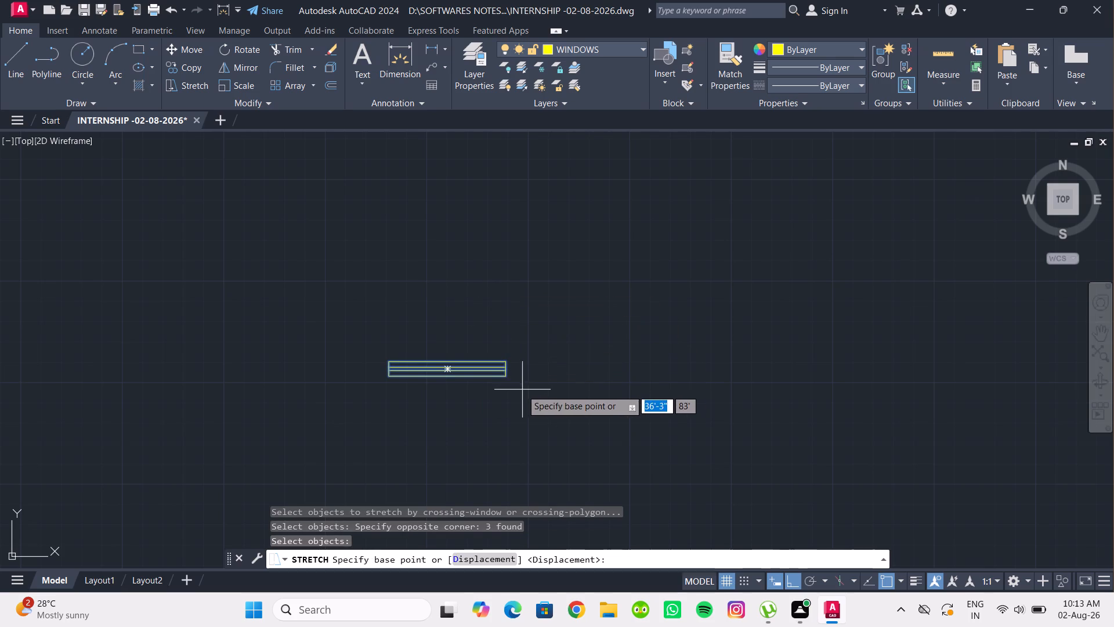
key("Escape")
Copy the complete window symbol twice to its right in a straight row, the farther copy about 16'-9" away.
left_click_drag(539, 419, 479, 381)
left_click(303, 295)
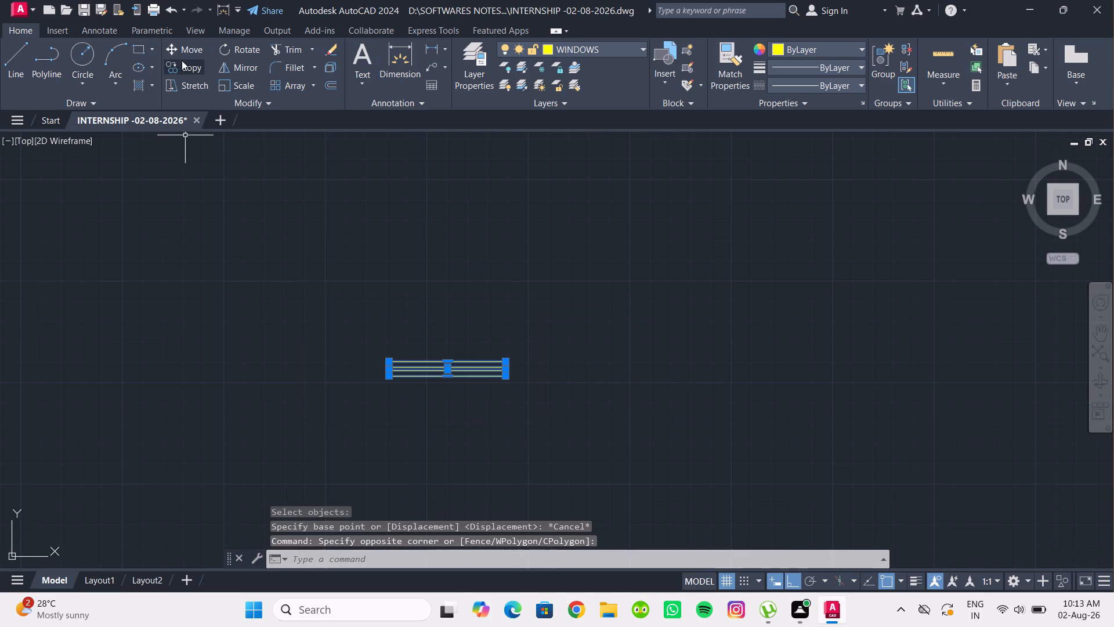
left_click(182, 63)
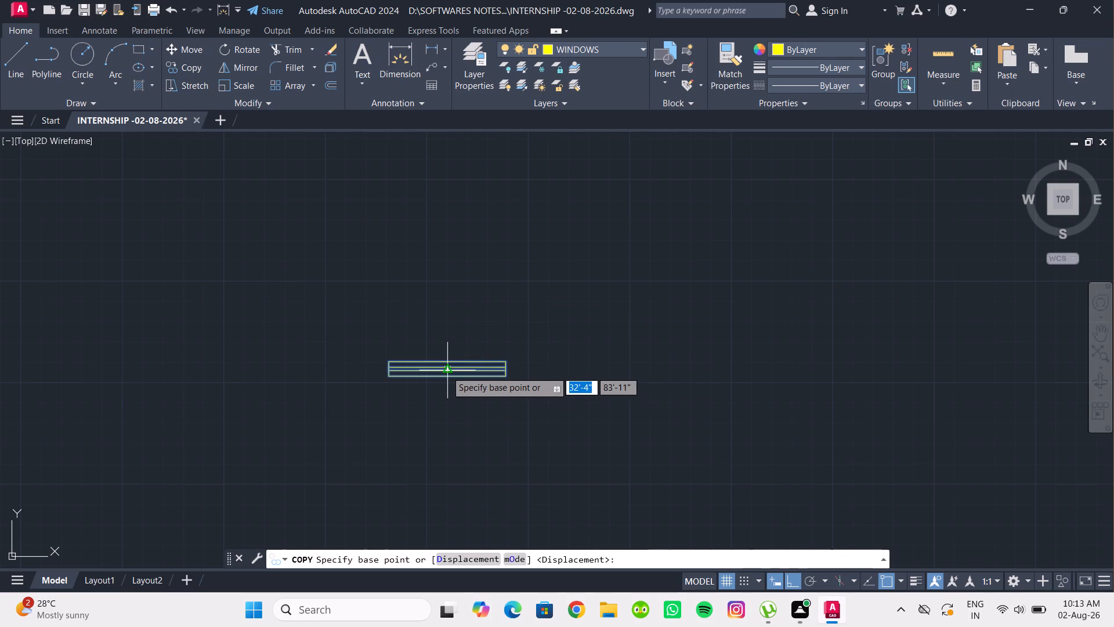
left_click(446, 370)
left_click(609, 369)
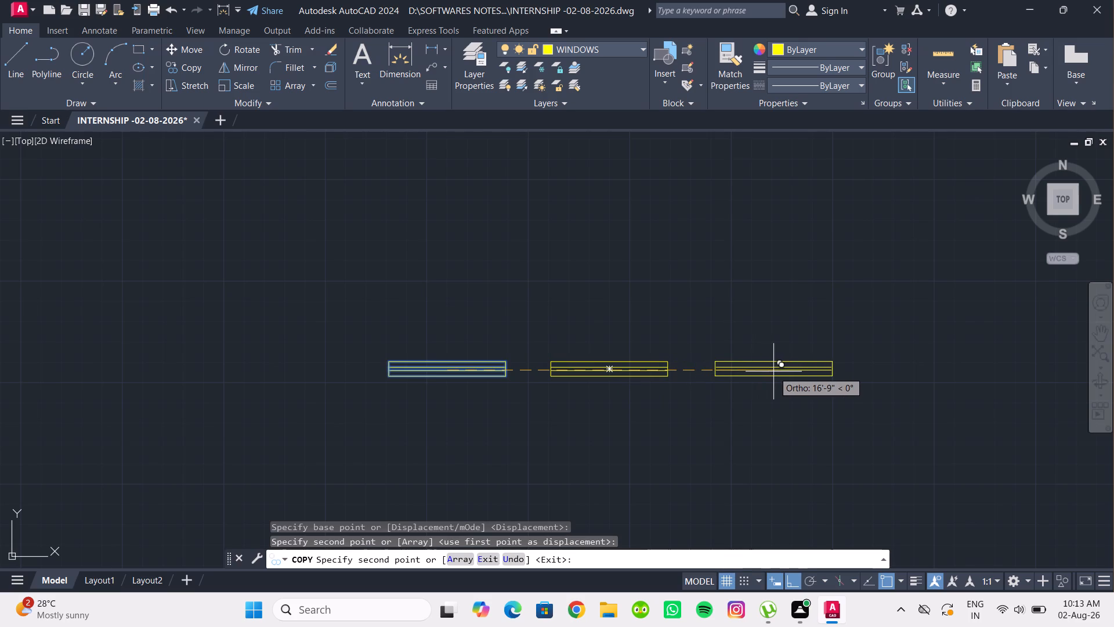
left_click(772, 373)
key("Escape")
Stretch the right end of the middle window inward by 1' to shorten it.
middle_click_drag(616, 398, 469, 423)
scroll(613, 398, "up", 1)
scroll(564, 410, "up", 1)
left_click(252, 88)
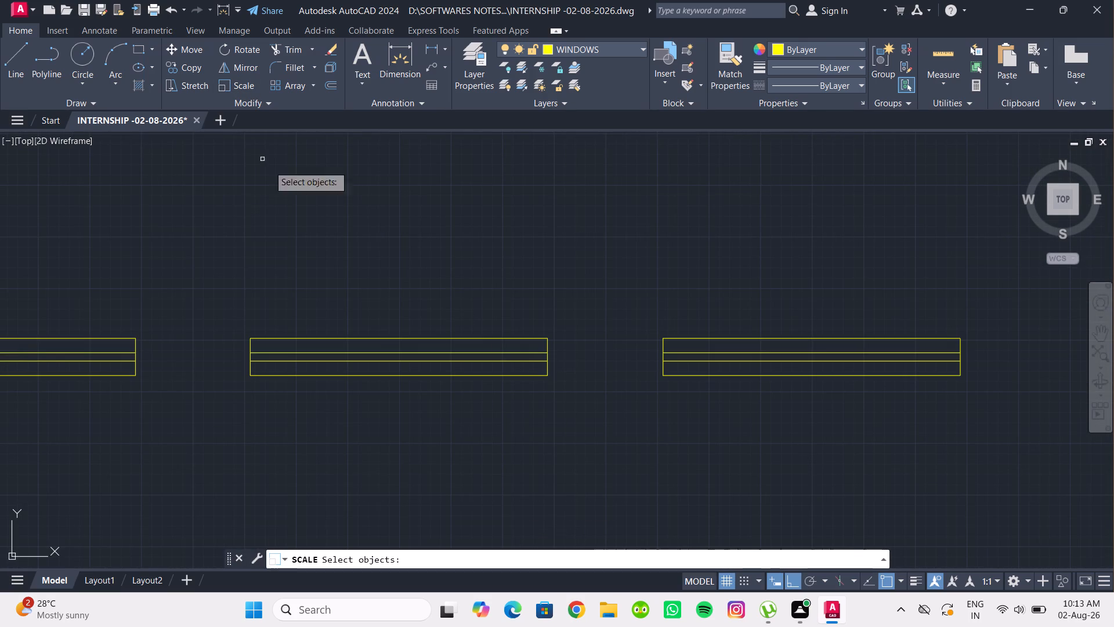
key("Escape")
left_click(192, 84)
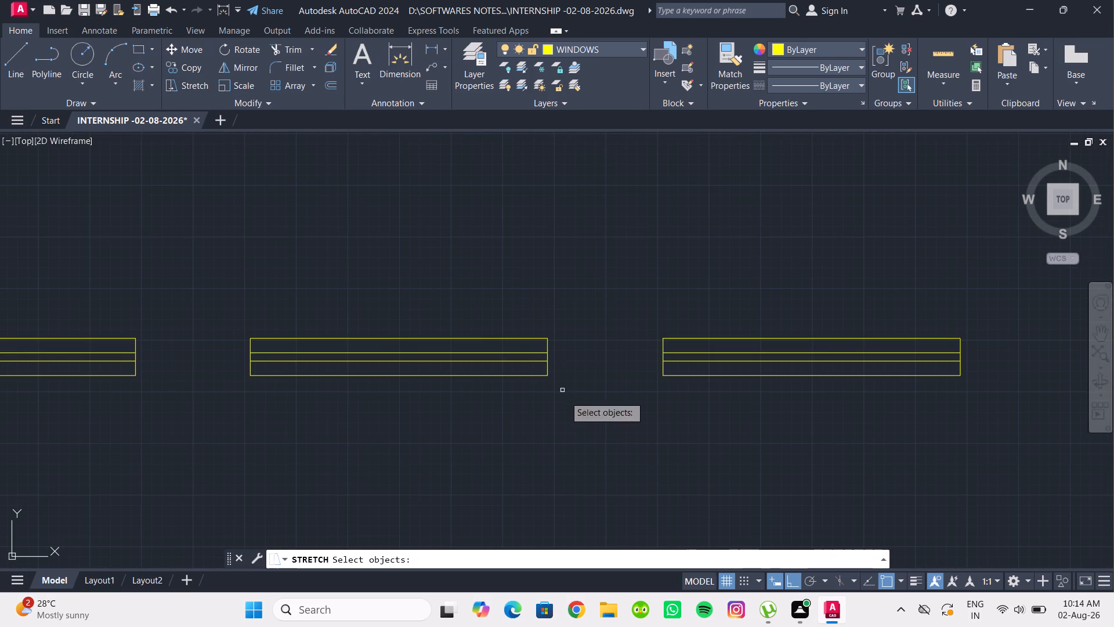
left_click_drag(574, 438, 562, 410)
left_click(481, 254)
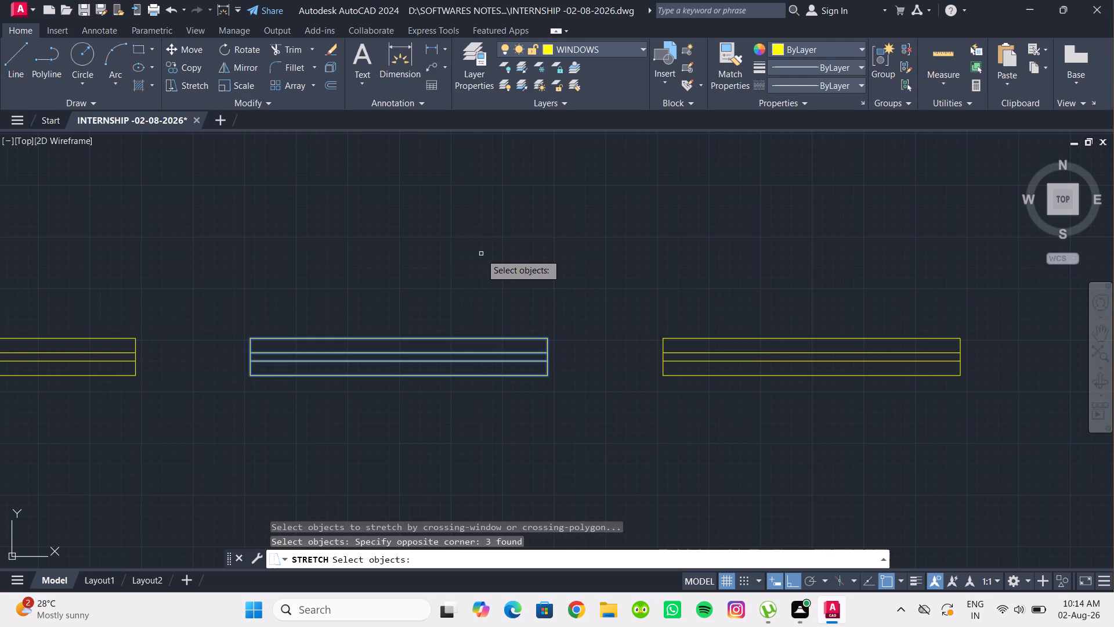
key("Return")
scroll(646, 362, "up", 3)
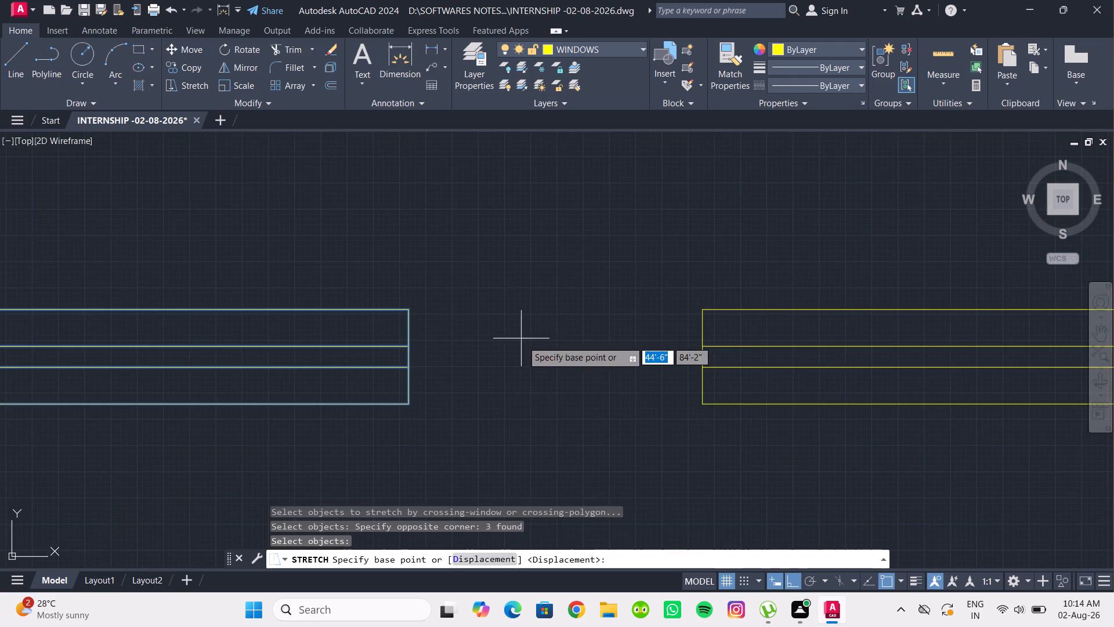
middle_click_drag(529, 345, 722, 323)
left_click(601, 335)
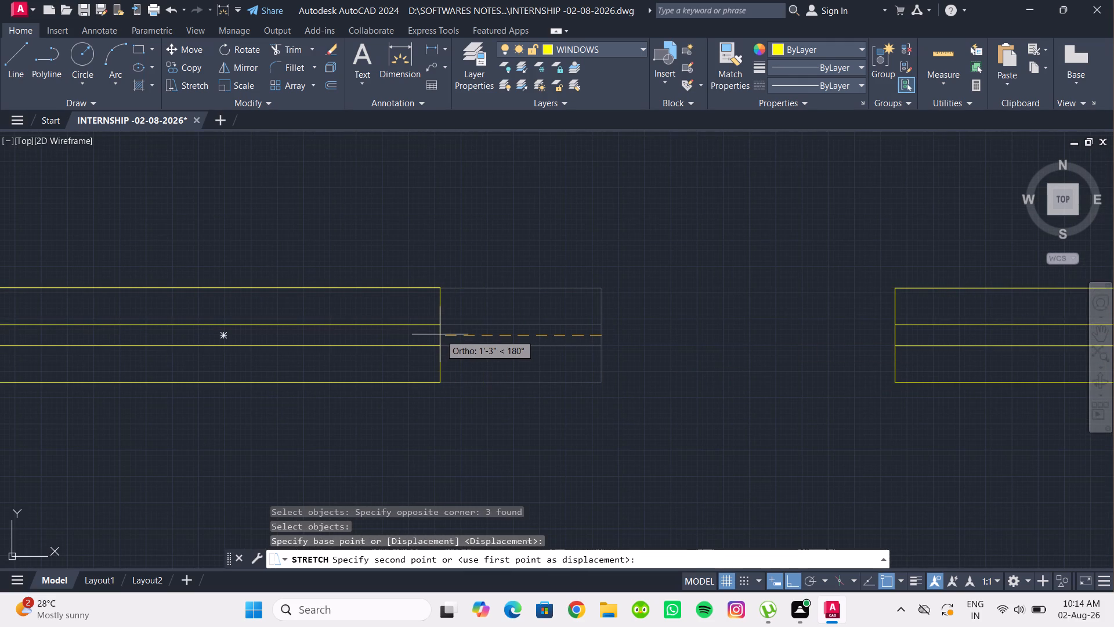
type("1'")
key("Return")
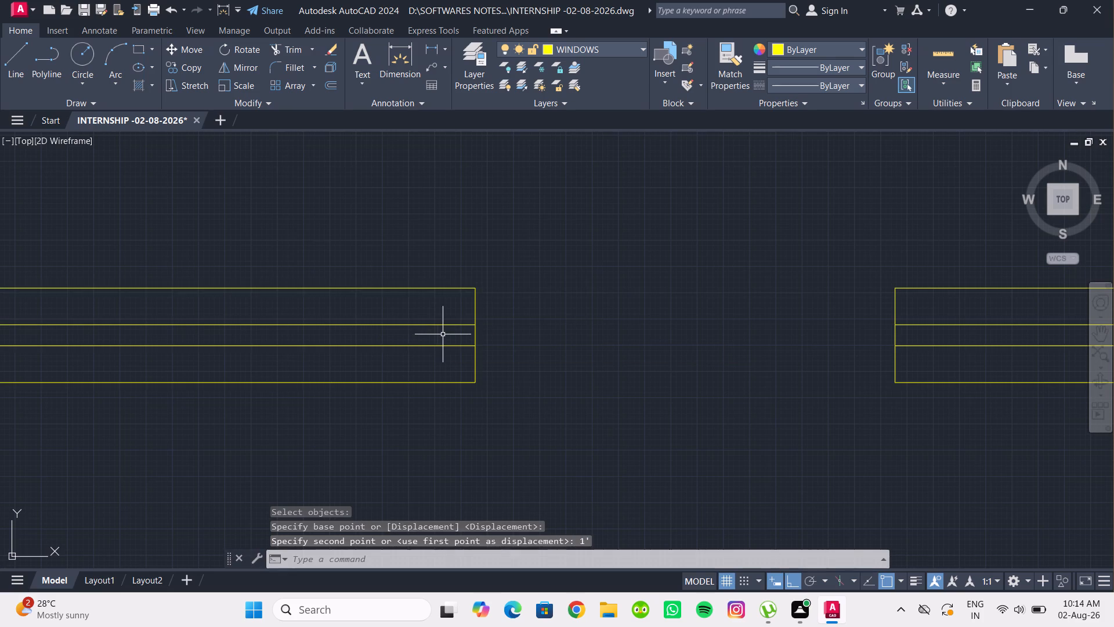
Stretch the right end of the third window inward by 2' to shorten it.
scroll(630, 296, "down", 5)
middle_click_drag(623, 296, 584, 337)
scroll(587, 349, "up", 1)
middle_click_drag(587, 349, 560, 351)
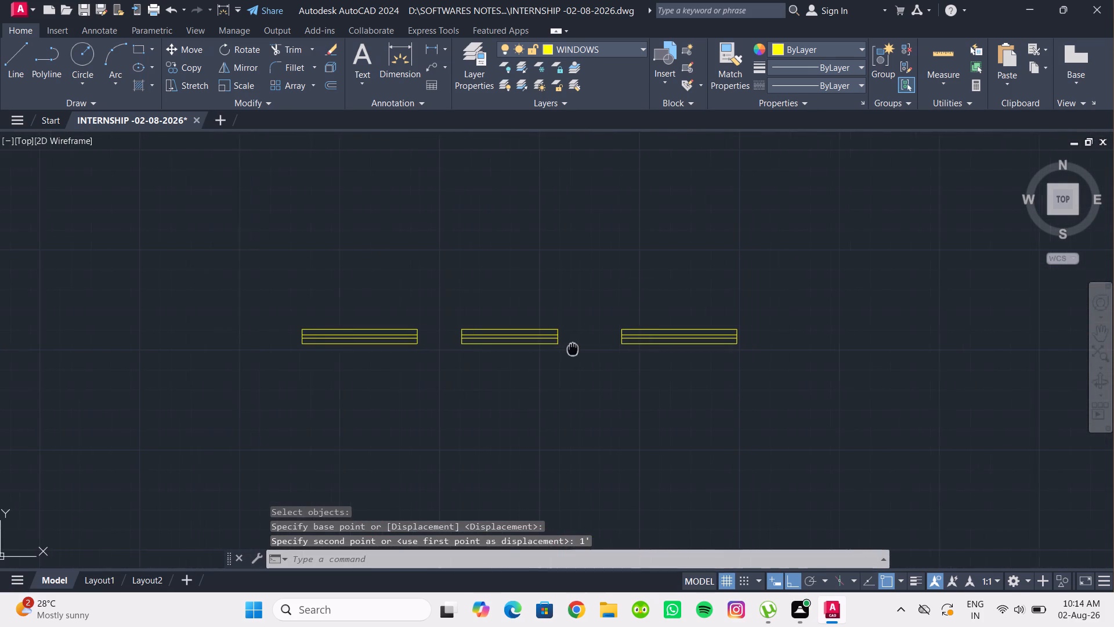
middle_click_drag(560, 351, 514, 369)
scroll(520, 373, "up", 2)
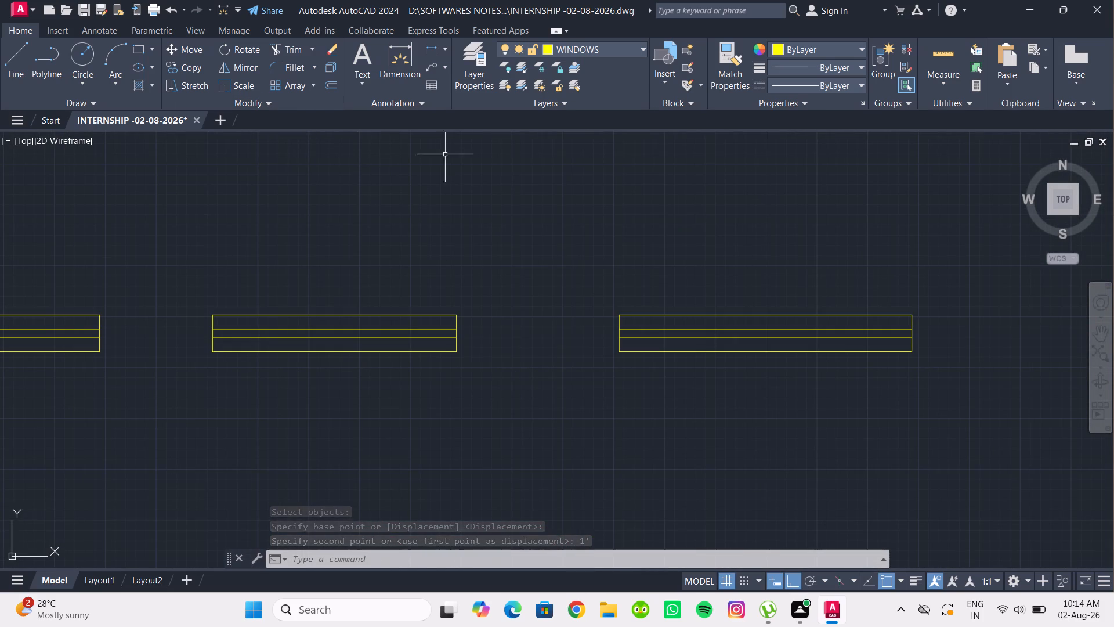
left_click(193, 84)
left_click_drag(938, 395, 876, 330)
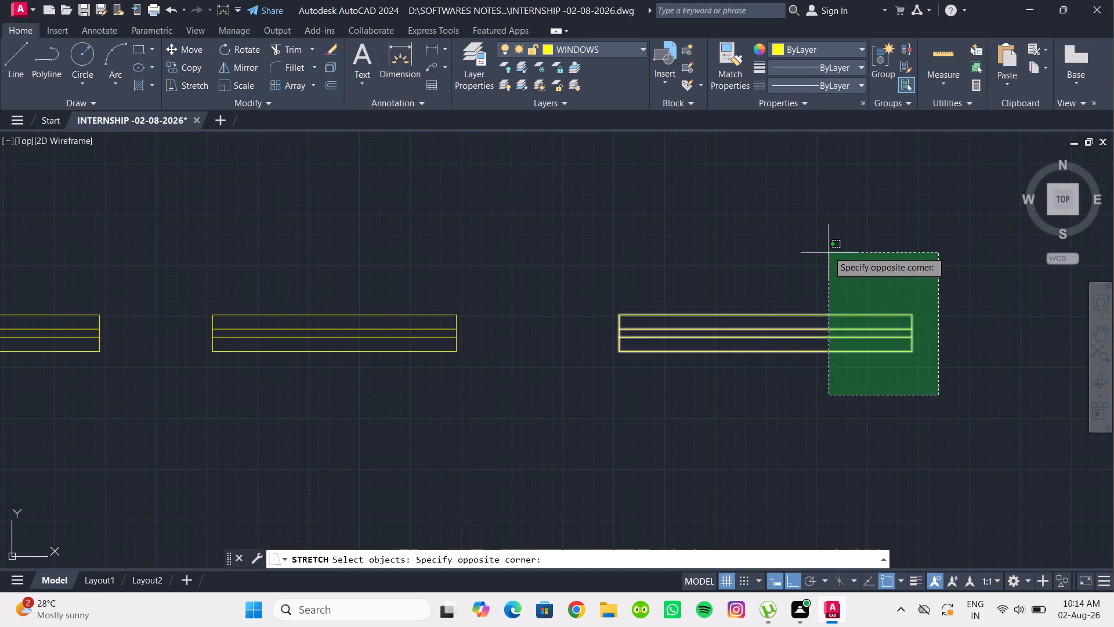
left_click(827, 250)
key("Return")
scroll(902, 325, "up", 2)
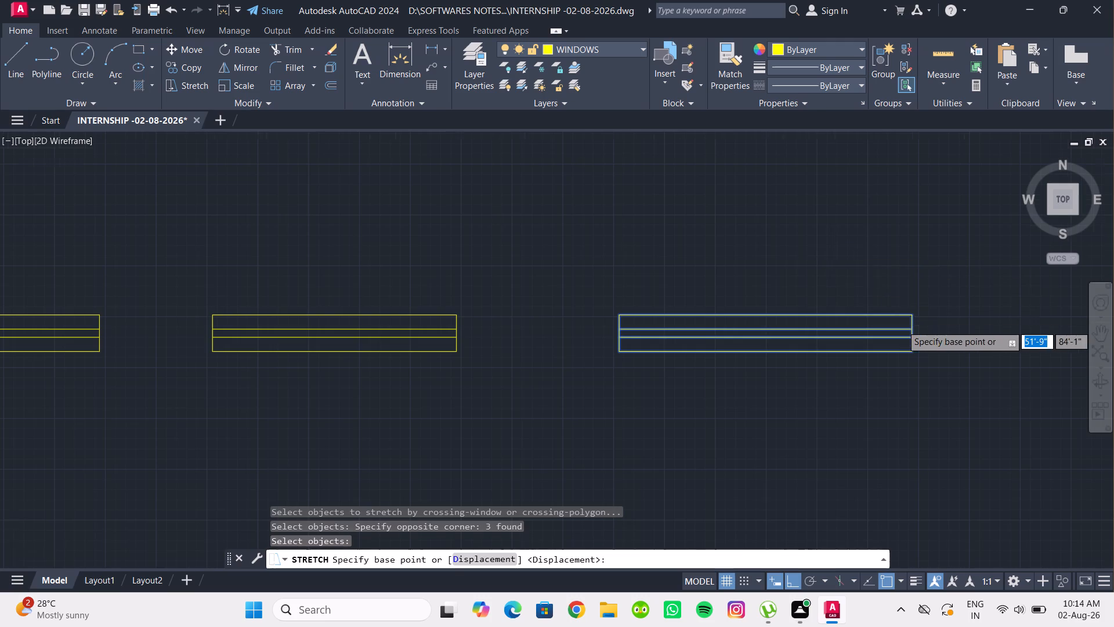
scroll(902, 325, "up", 1)
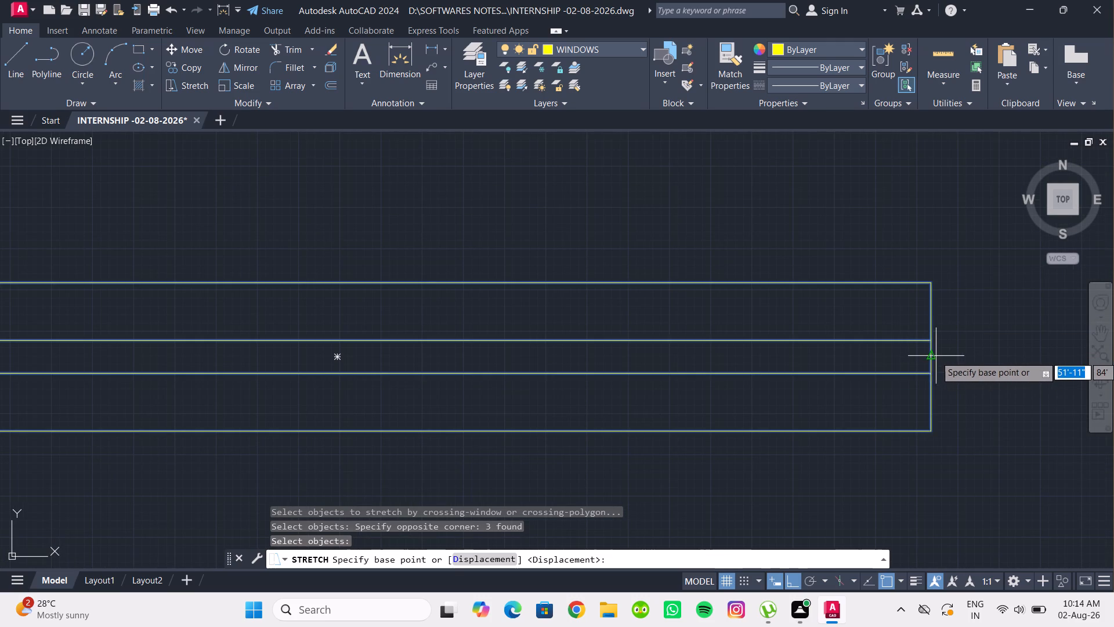
left_click(930, 357)
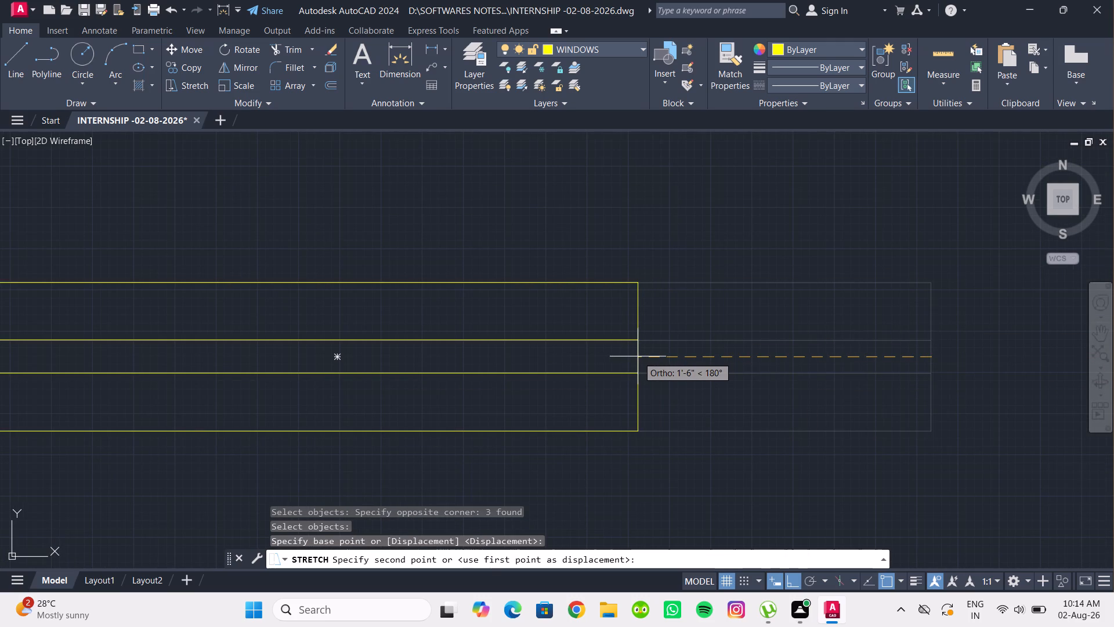
type("2'")
key("Return")
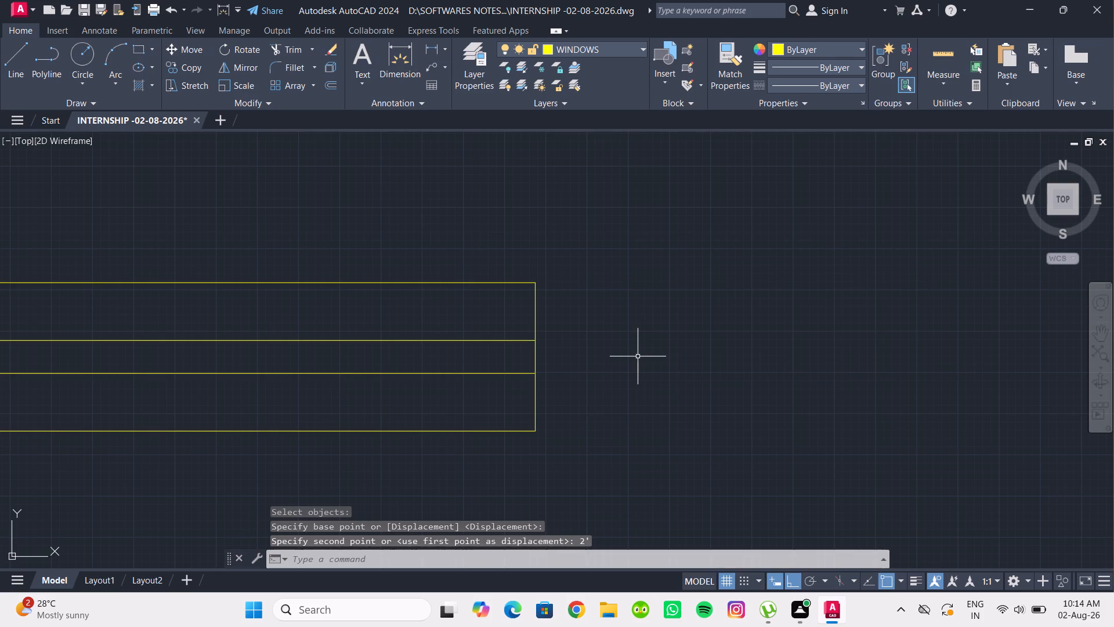
Copy the shortened third window once to its right, in line with the row.
scroll(638, 356, "down", 6)
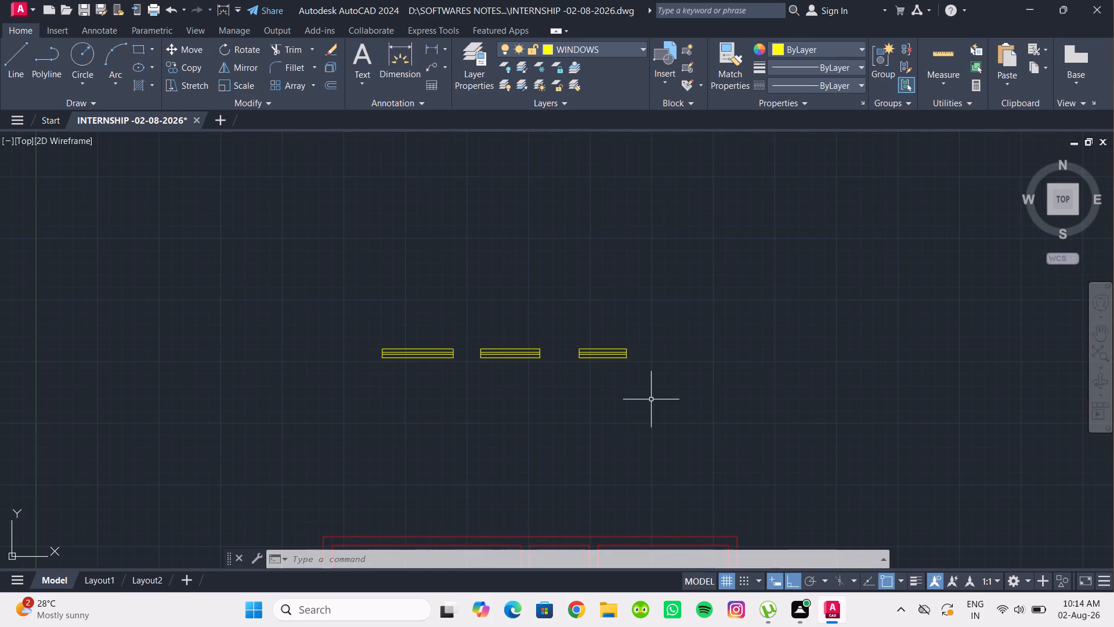
scroll(652, 402, "up", 1)
middle_click_drag(650, 400, 663, 448)
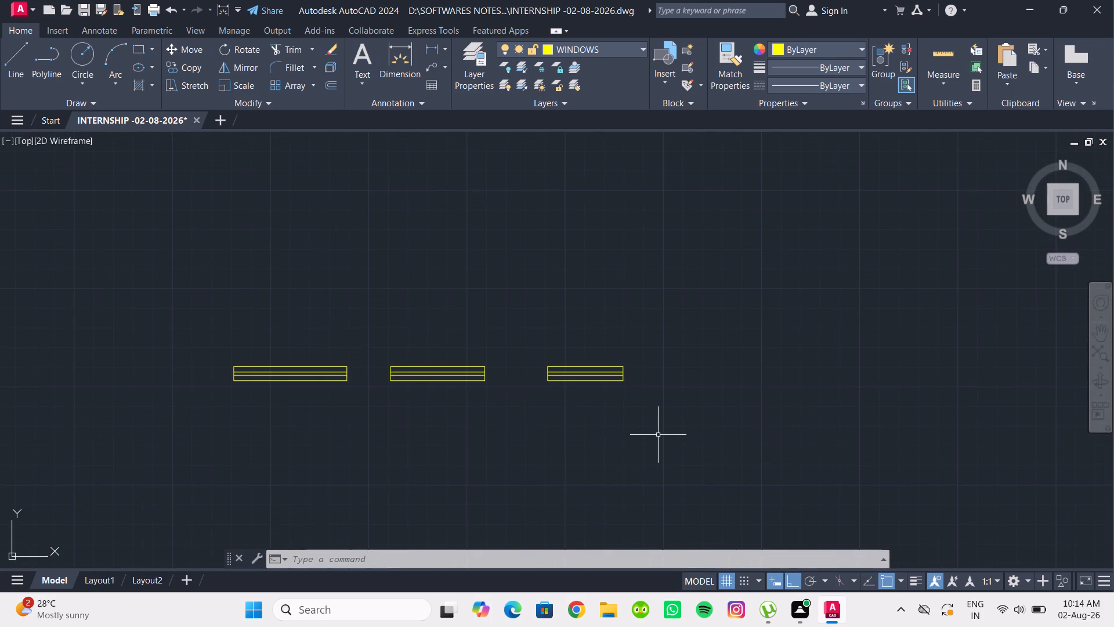
scroll(657, 428, "up", 1)
left_click(654, 399)
left_click(471, 276)
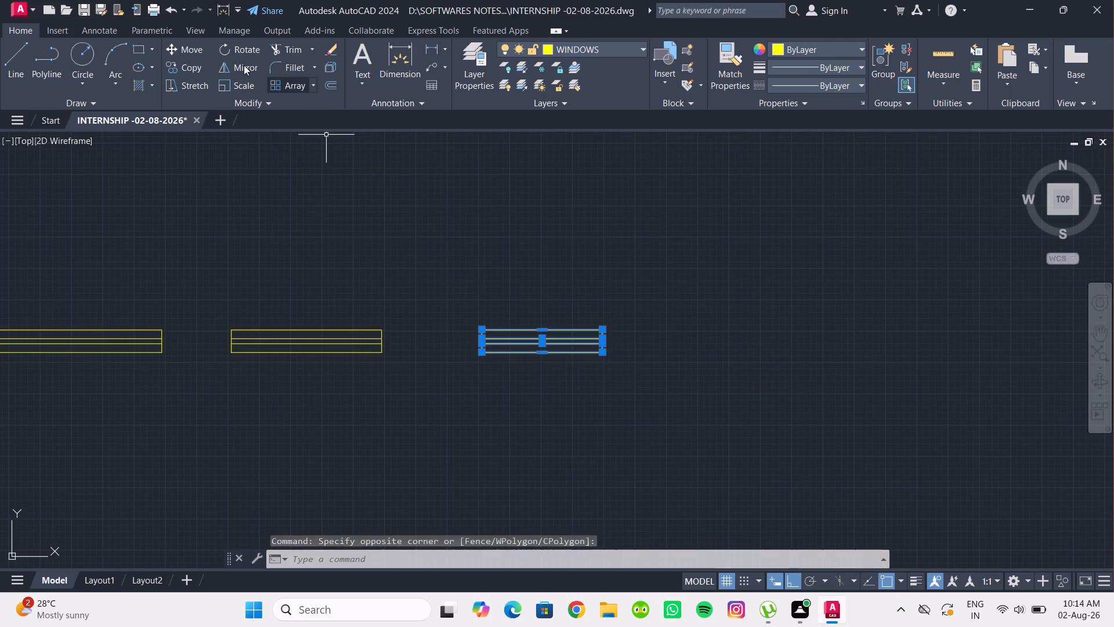
left_click(178, 60)
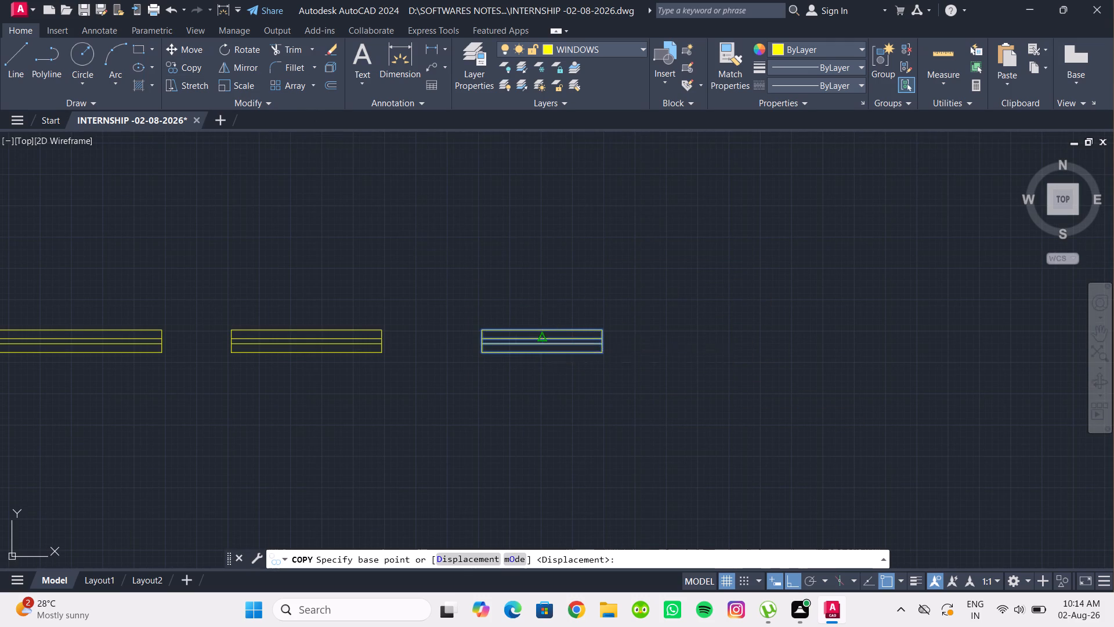
left_click(541, 341)
left_click(728, 338)
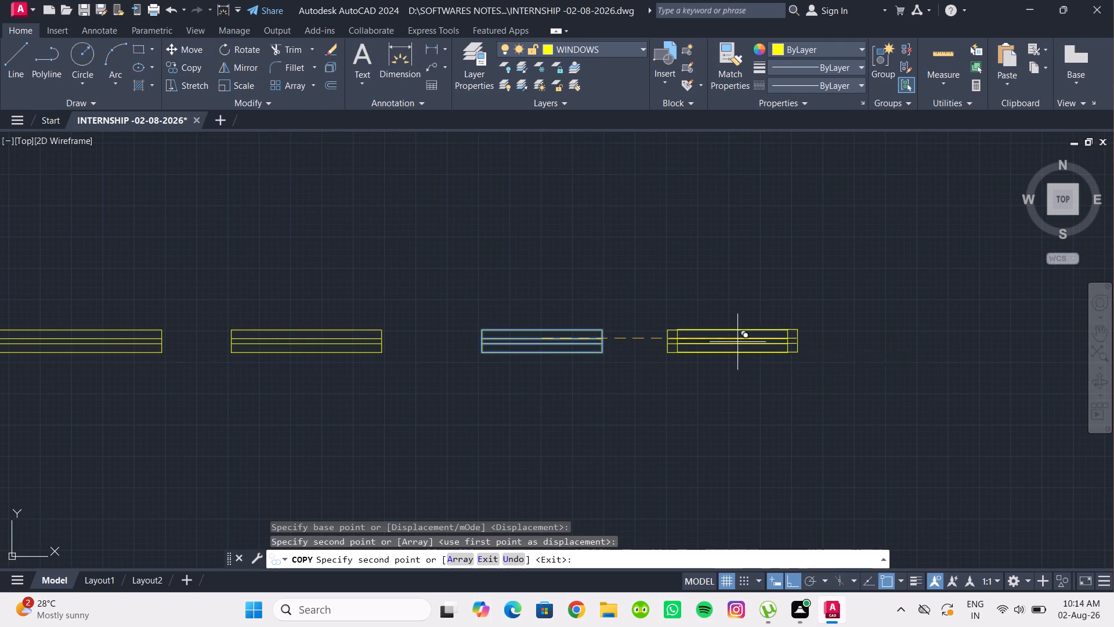
key("Escape")
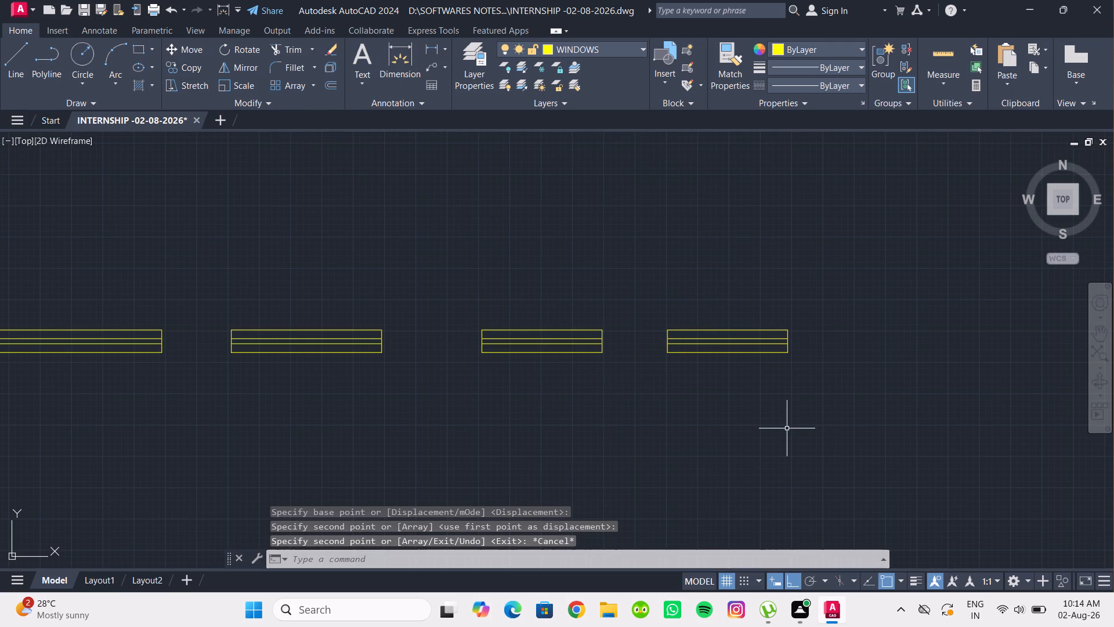
Stretch the right end of the new fourth window inward by 2' to shorten it.
left_click(198, 80)
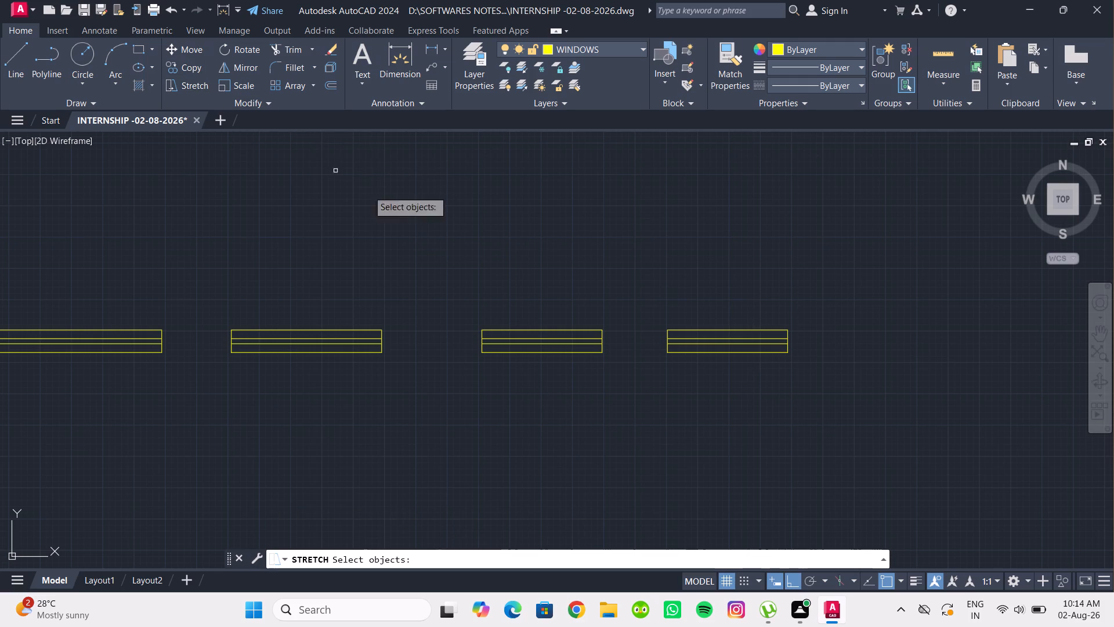
left_click_drag(806, 376, 793, 361)
left_click(756, 280)
key("Return")
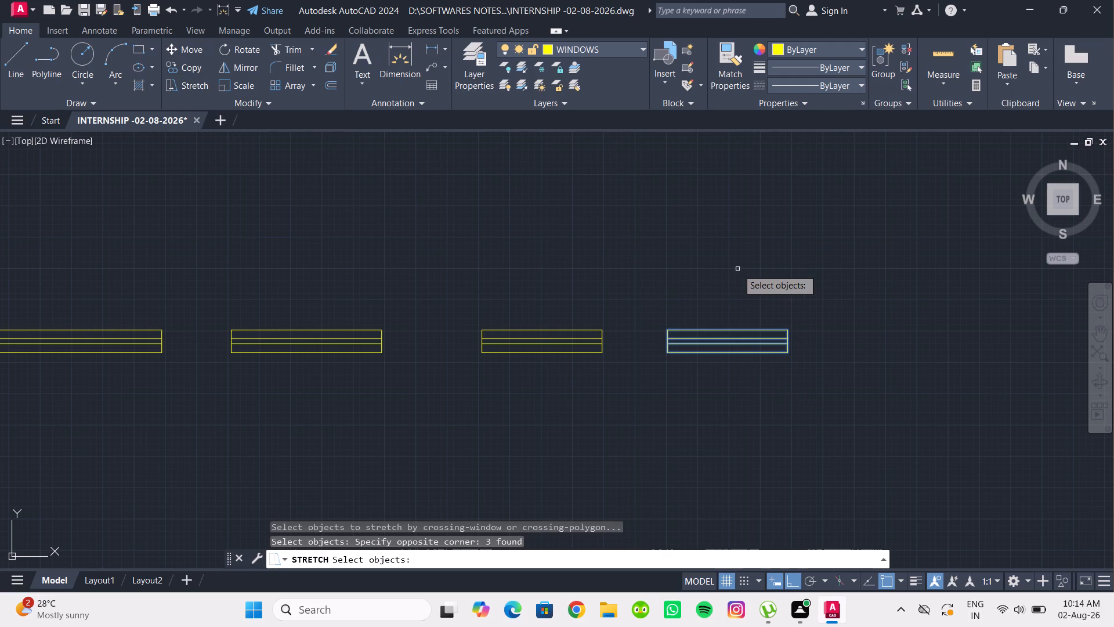
scroll(804, 295, "up", 3)
middle_click_drag(794, 411, 822, 323)
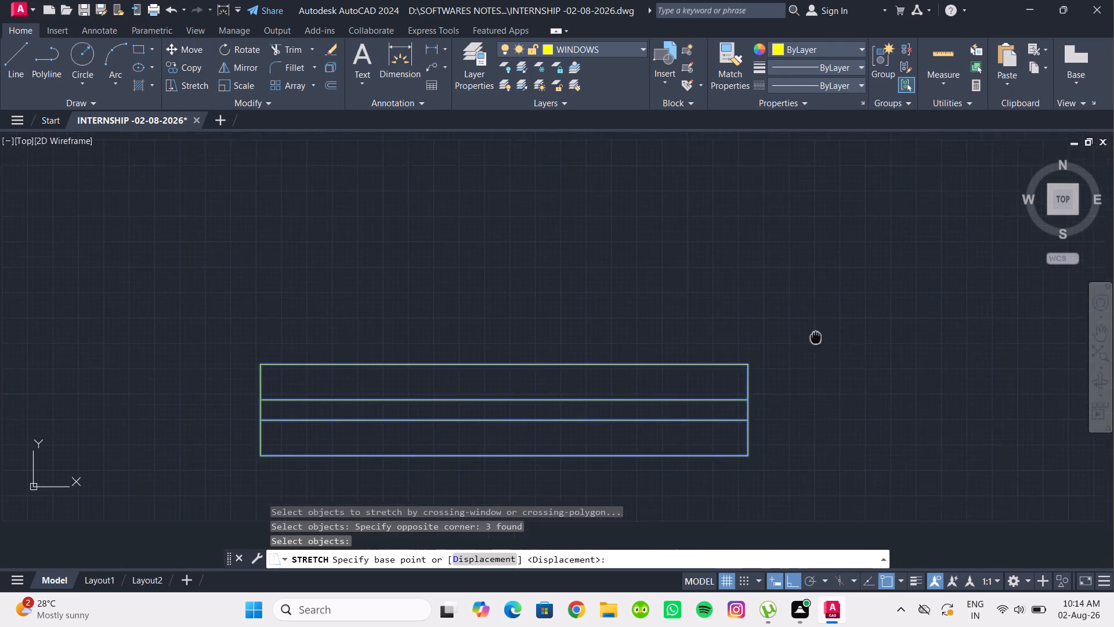
middle_click_drag(822, 323, 833, 298)
left_click(766, 368)
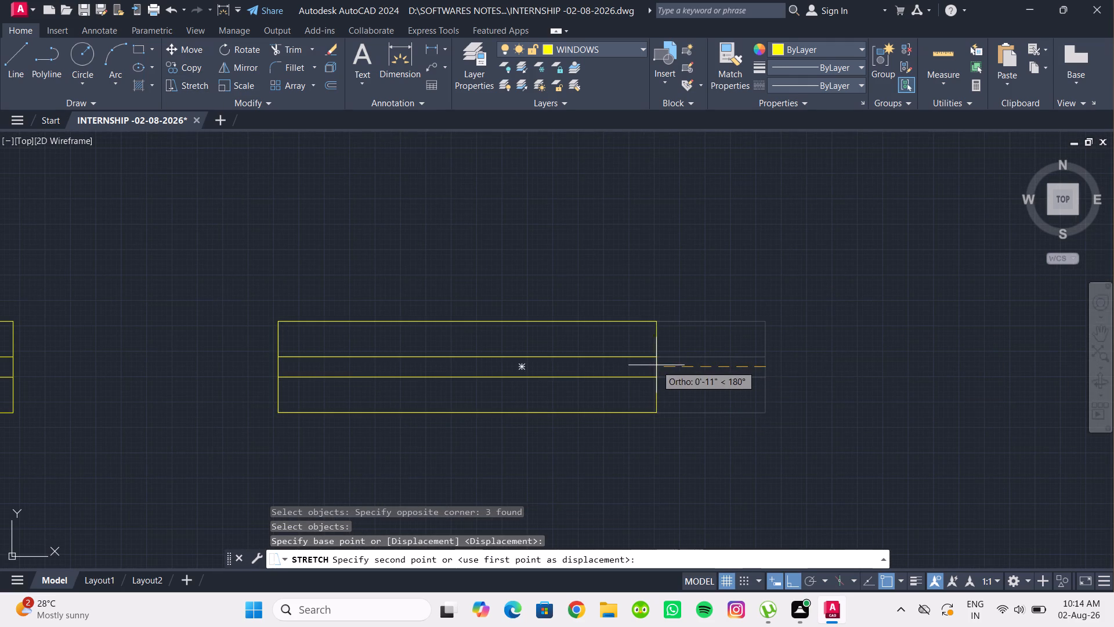
type("2'")
key("Return")
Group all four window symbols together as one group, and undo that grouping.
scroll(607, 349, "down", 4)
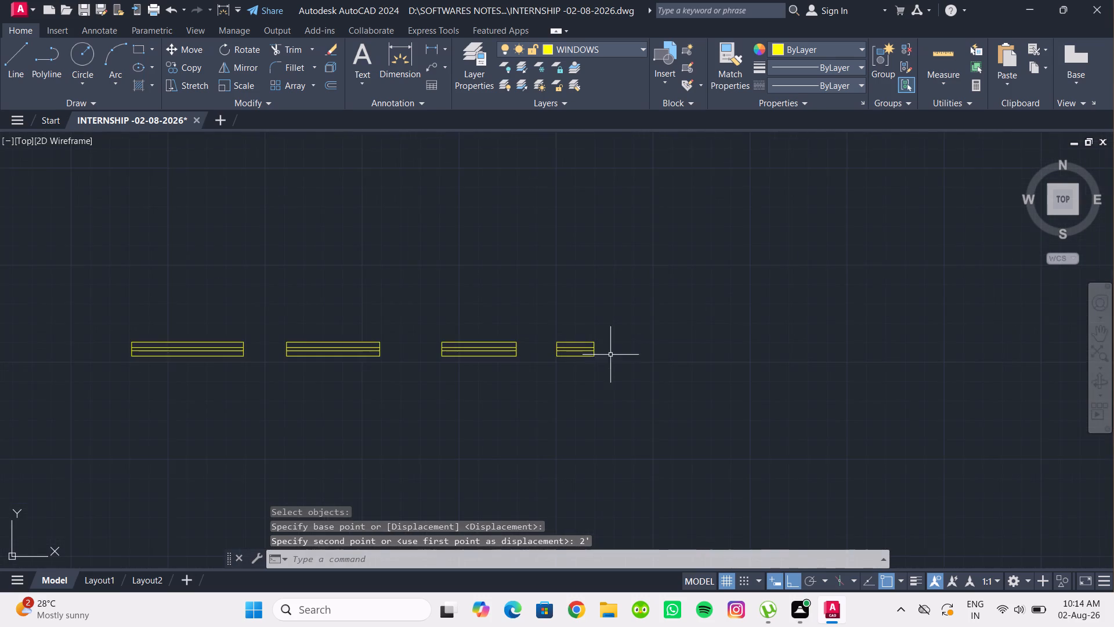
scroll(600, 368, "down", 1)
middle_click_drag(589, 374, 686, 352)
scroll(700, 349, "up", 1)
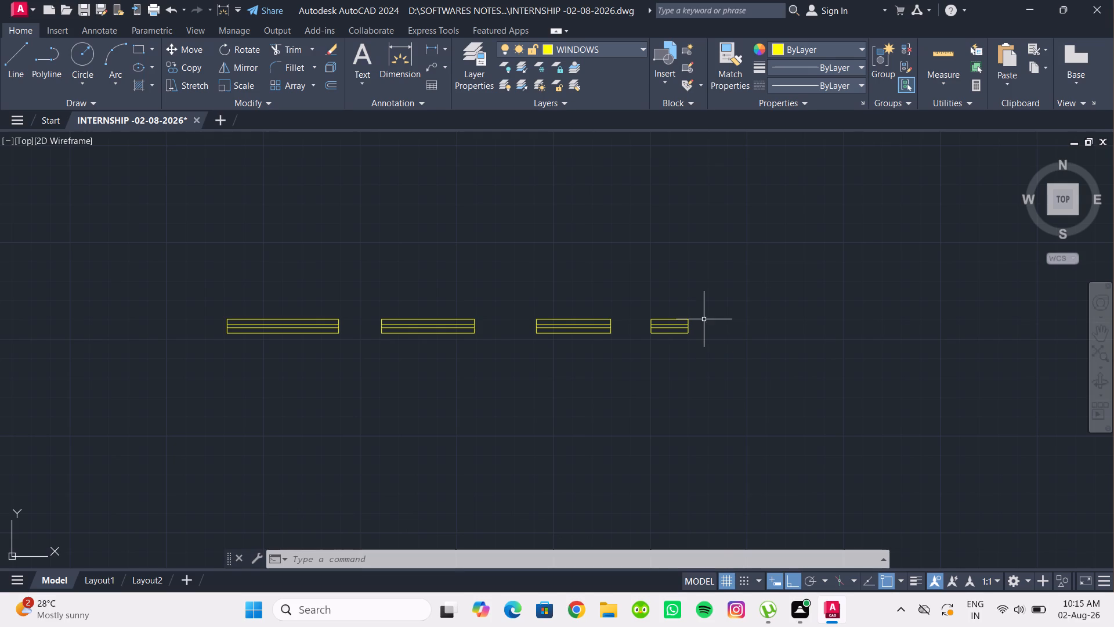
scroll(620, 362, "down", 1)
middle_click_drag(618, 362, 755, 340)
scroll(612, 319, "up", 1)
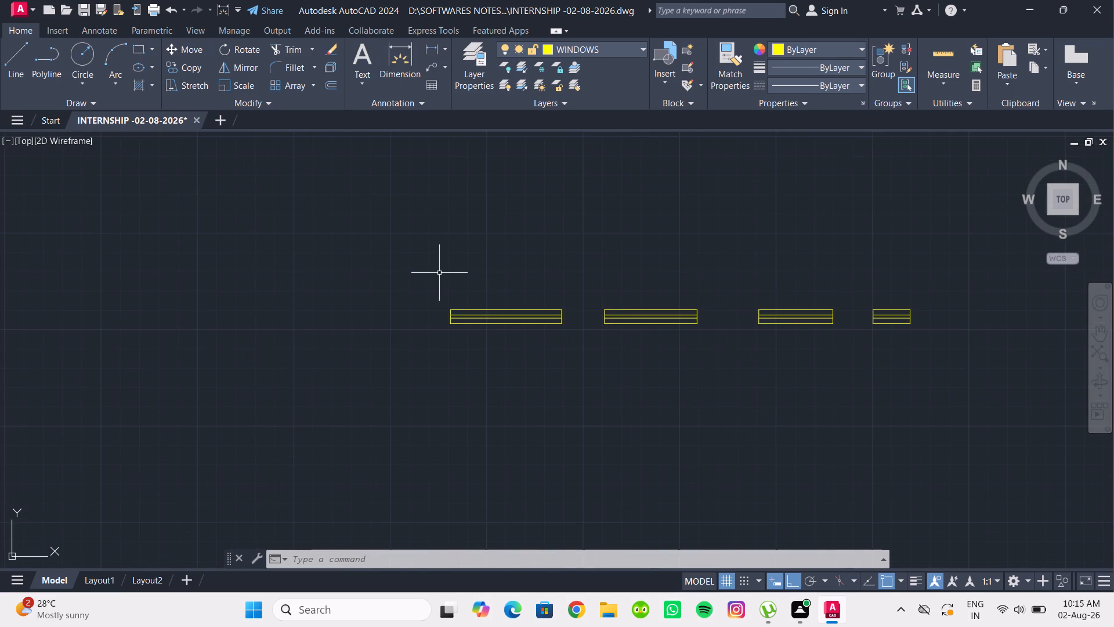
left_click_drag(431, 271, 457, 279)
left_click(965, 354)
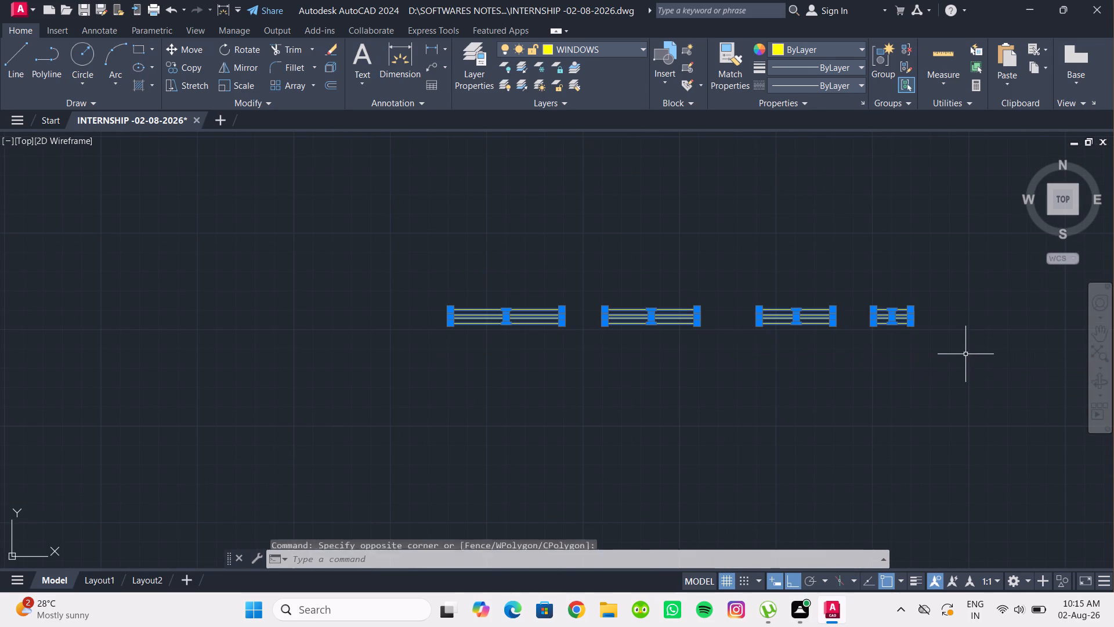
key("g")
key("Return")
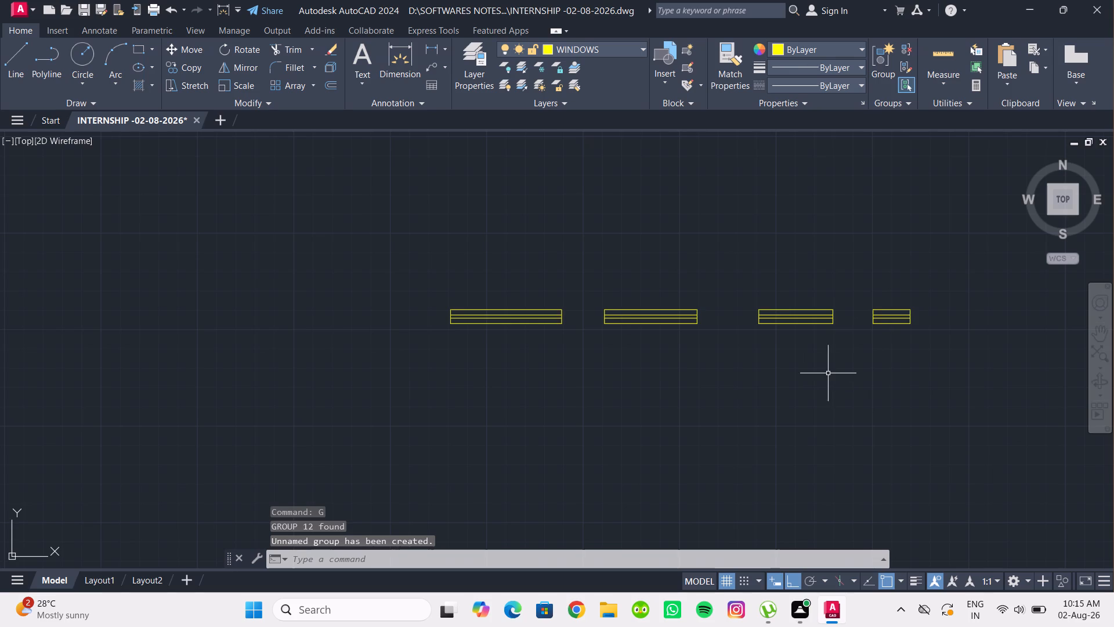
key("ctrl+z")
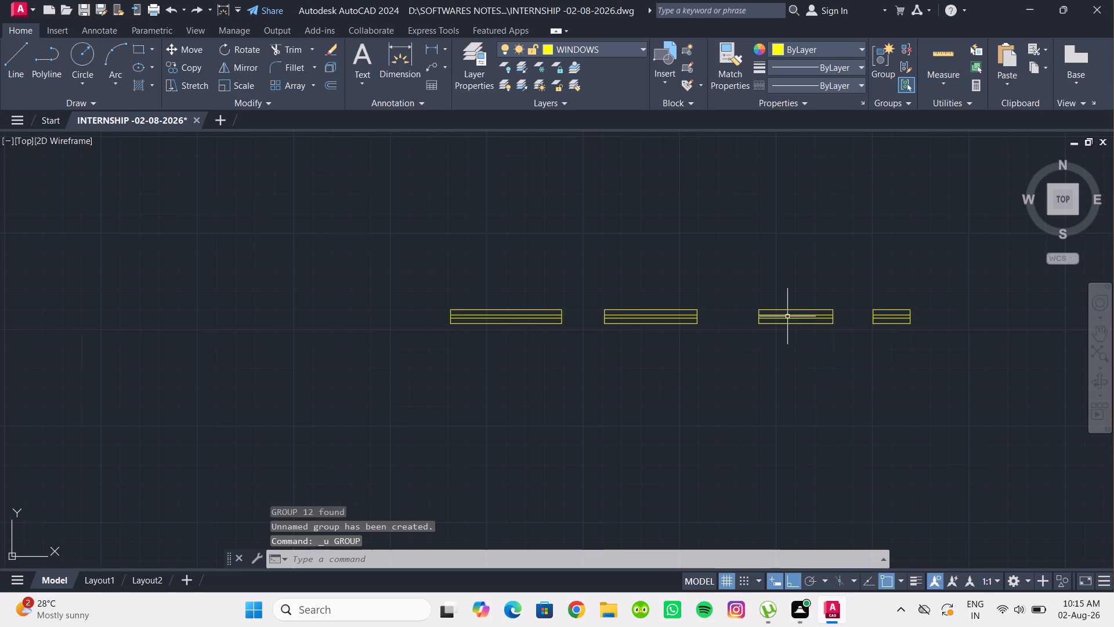
Group the lines of each of the four window symbols separately, making one unnamed group per window.
left_click_drag(425, 298, 544, 326)
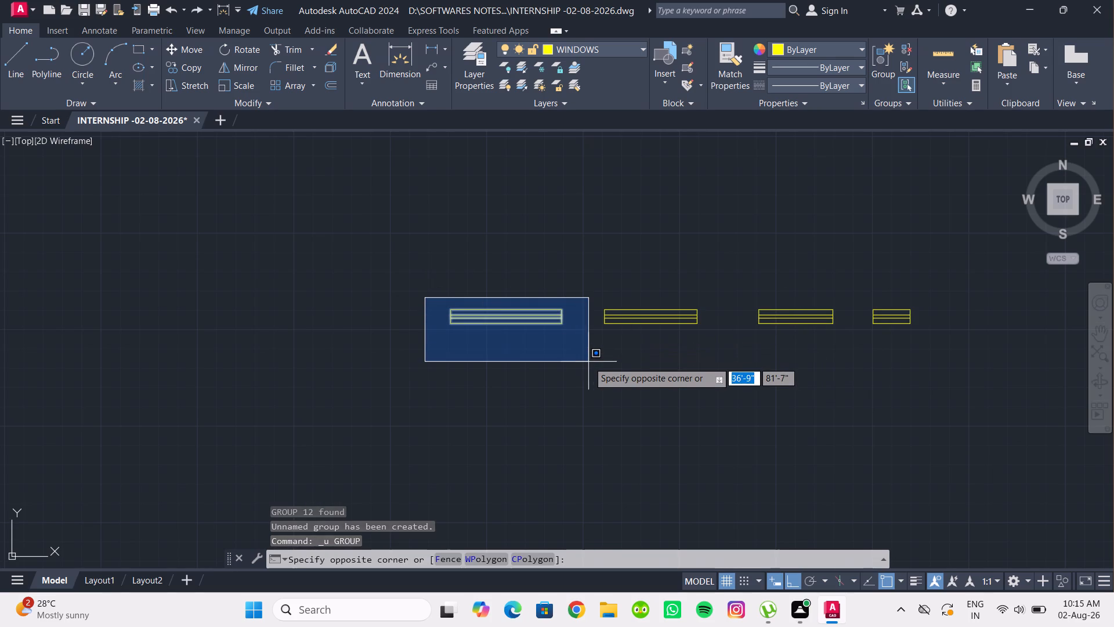
left_click(585, 363)
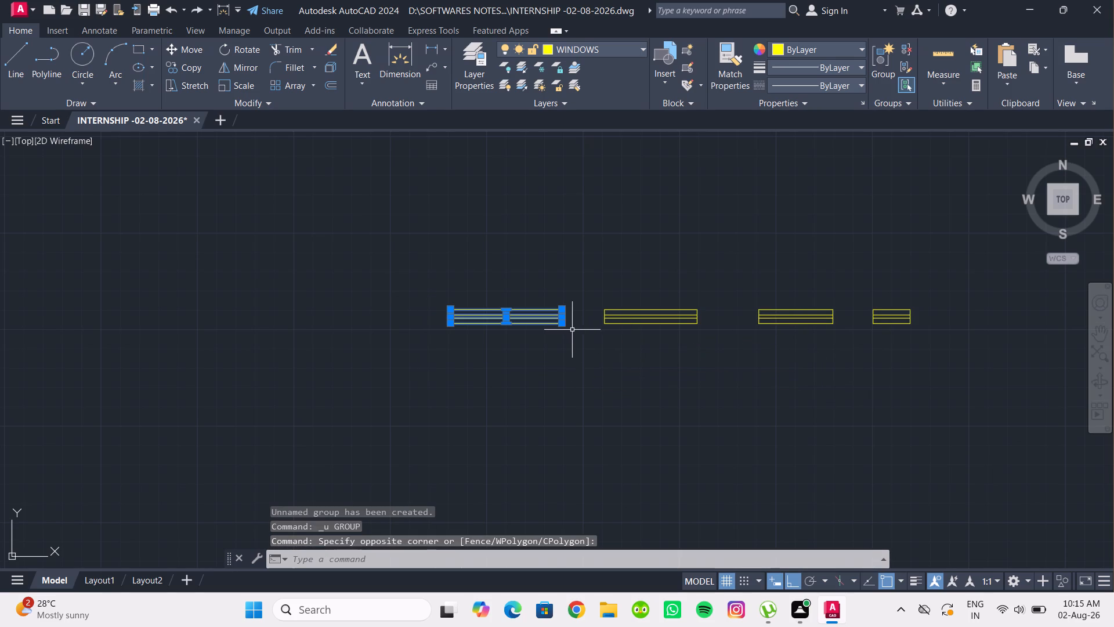
key("g")
key("Return")
left_click_drag(596, 285, 617, 311)
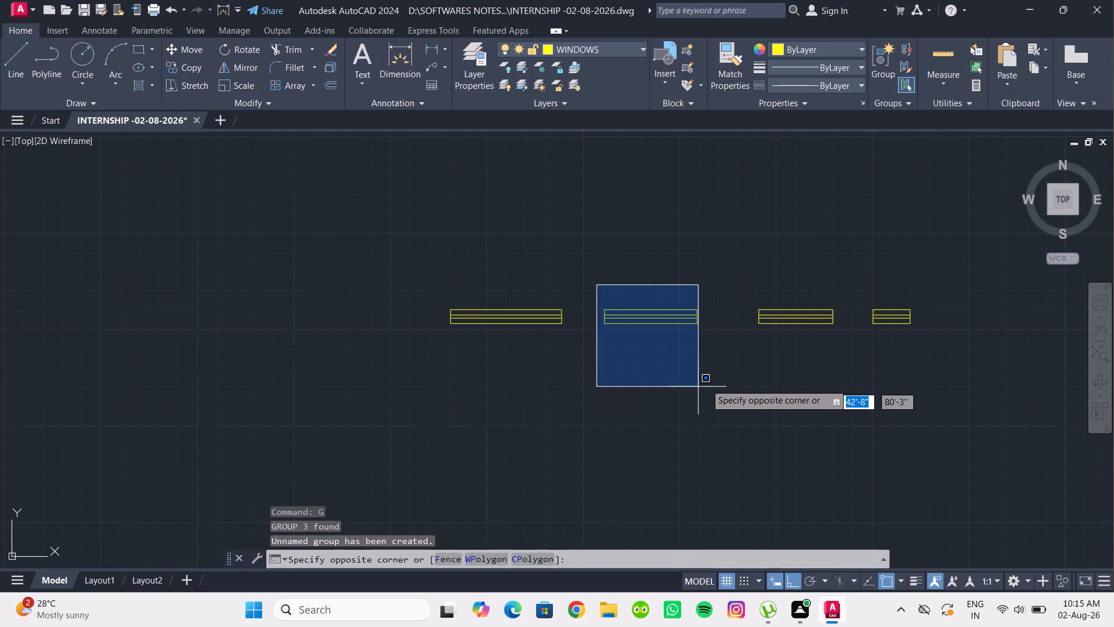
left_click(717, 380)
key("g")
key("Return")
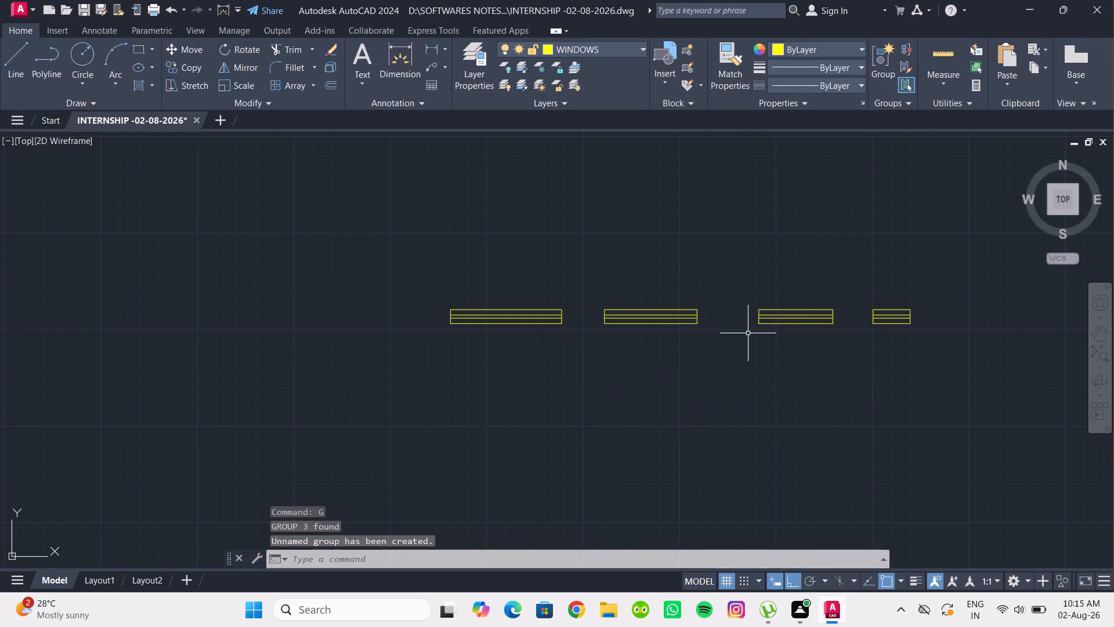
left_click_drag(753, 275, 762, 285)
left_click(866, 376)
key("g")
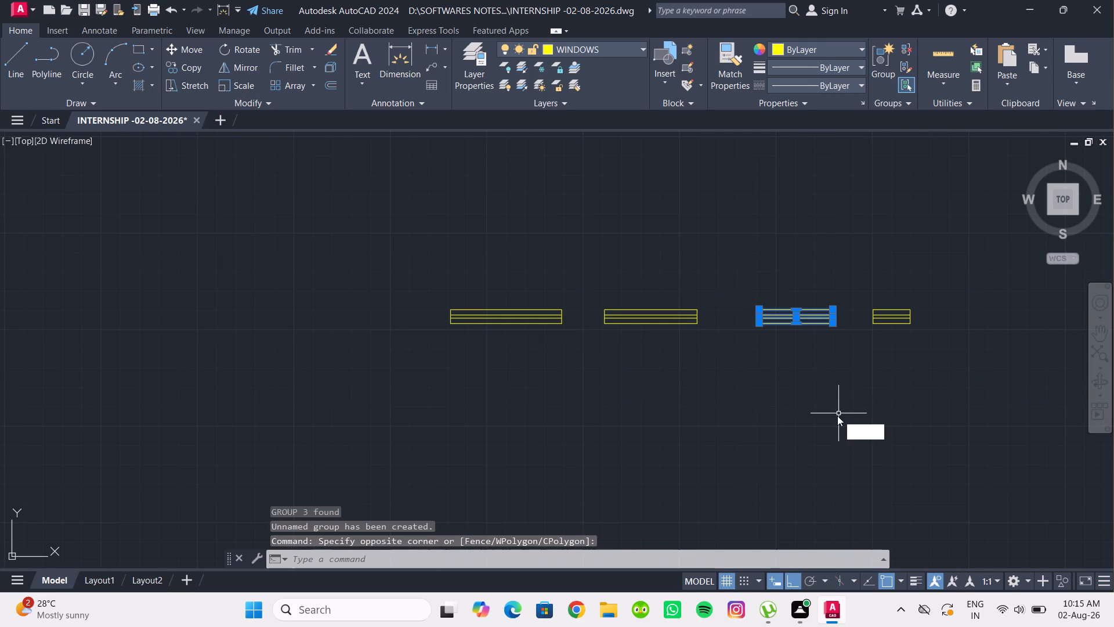
key("Return")
left_click_drag(863, 294, 939, 344)
left_click(979, 372)
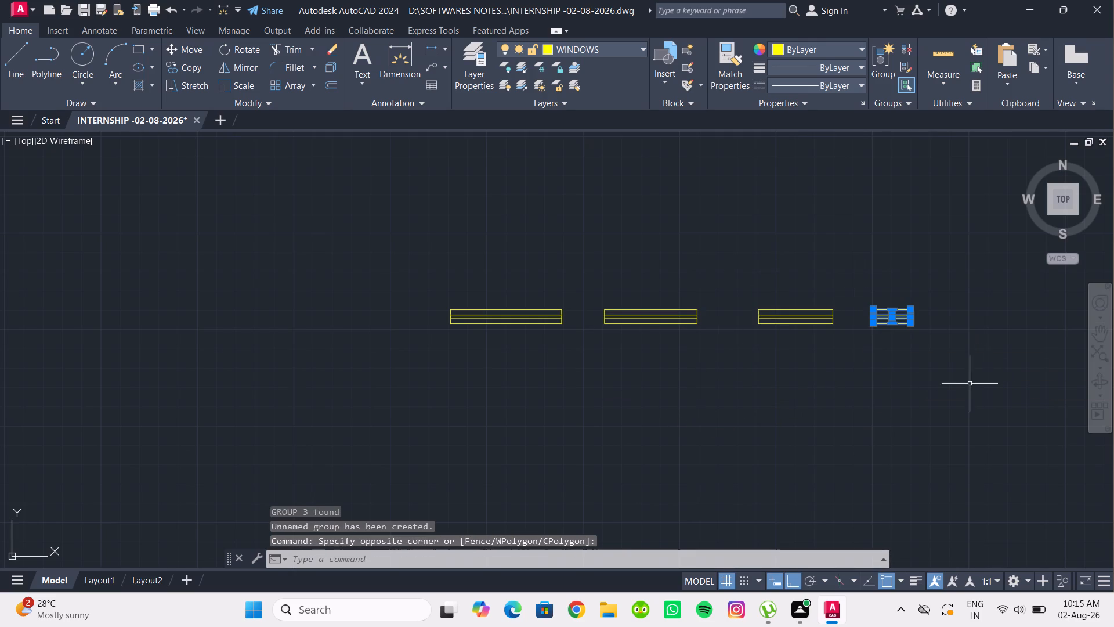
key("g")
key("Return")
Rotate a copy of the longest window by 90° about its right end so the copy points downward, keeping the original.
left_click(445, 293)
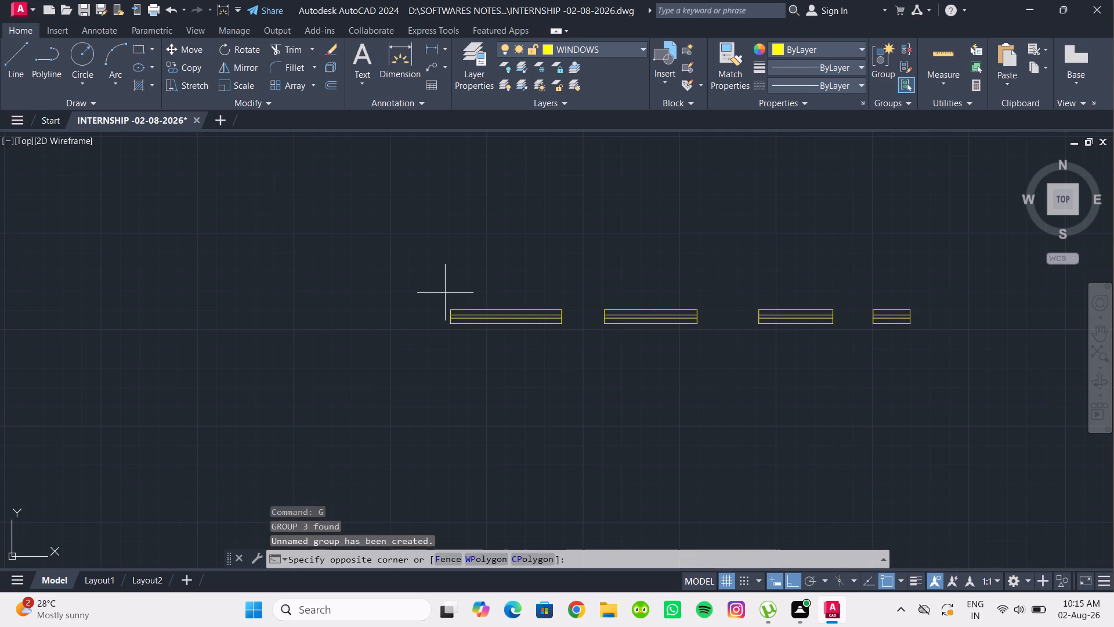
left_click(573, 366)
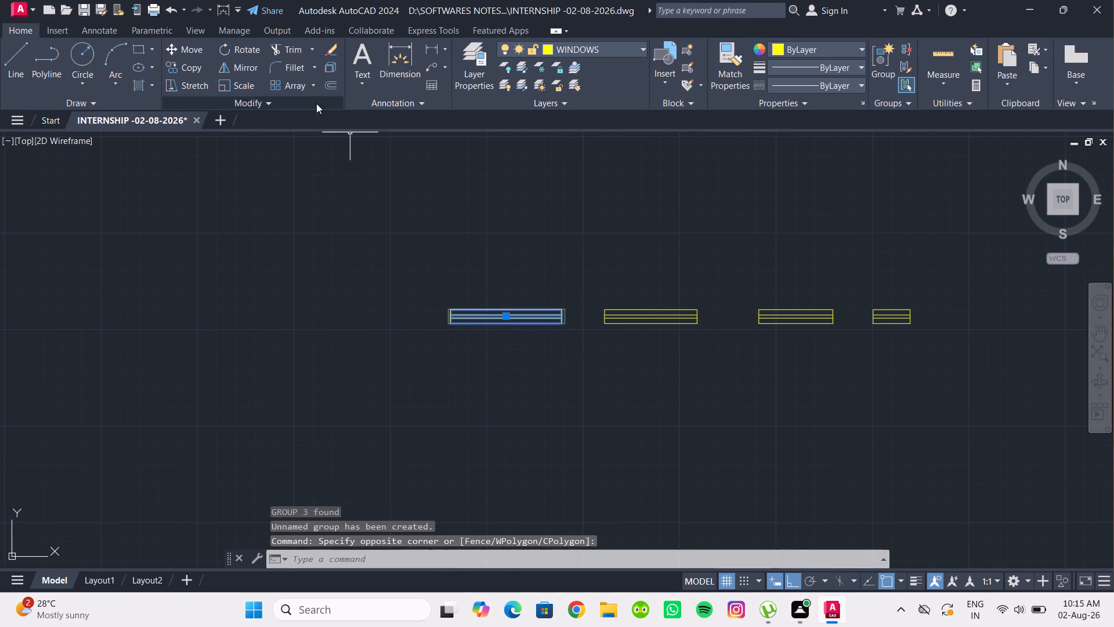
left_click(243, 53)
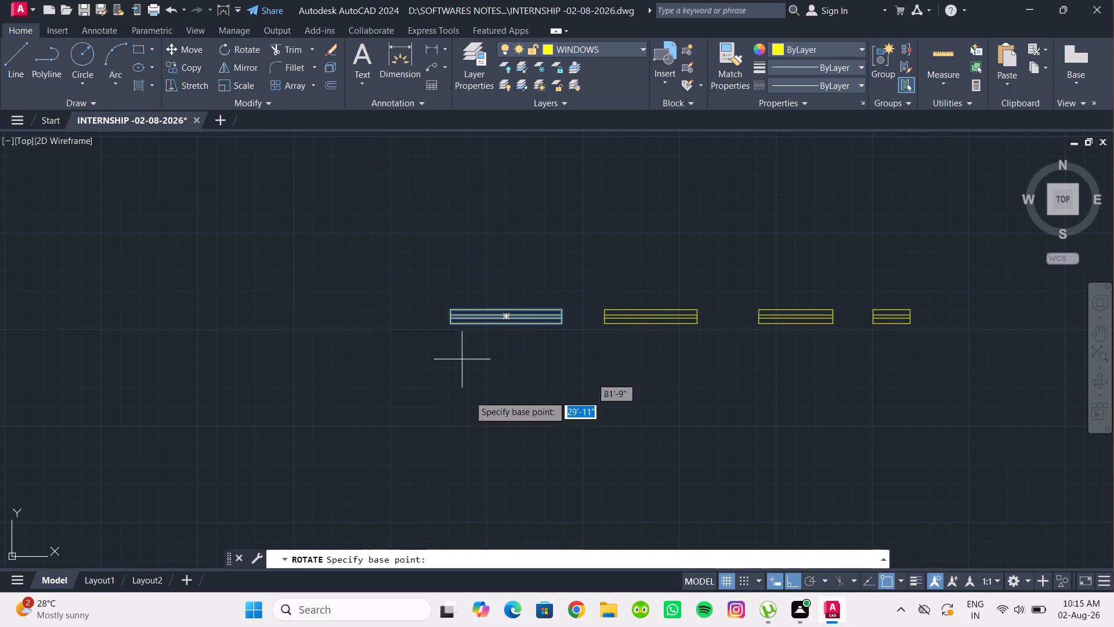
left_click(559, 320)
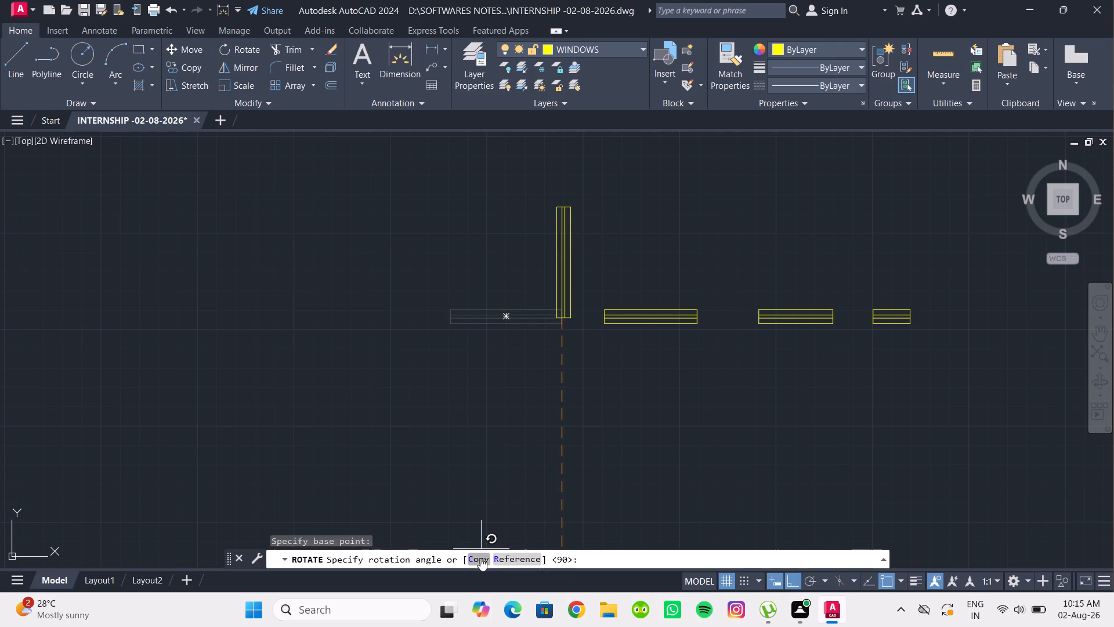
left_click(480, 558)
left_click(542, 201)
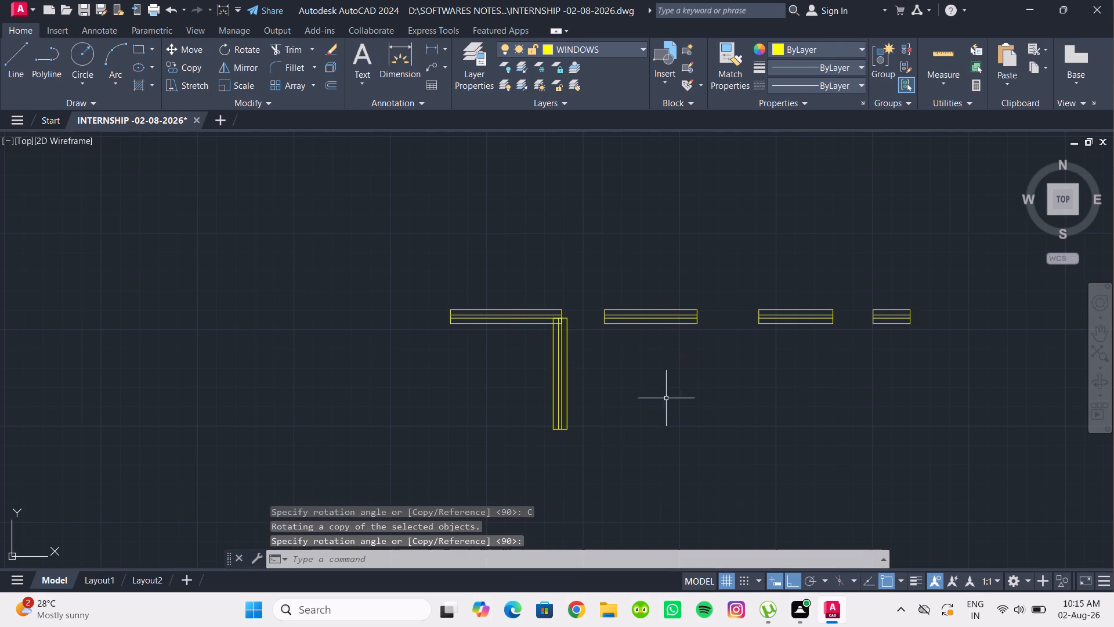
Rotate a copy of the second-longest window by 90° about a point near its right end, keeping the original.
left_click_drag(689, 387, 664, 355)
left_click(615, 295)
left_click(227, 55)
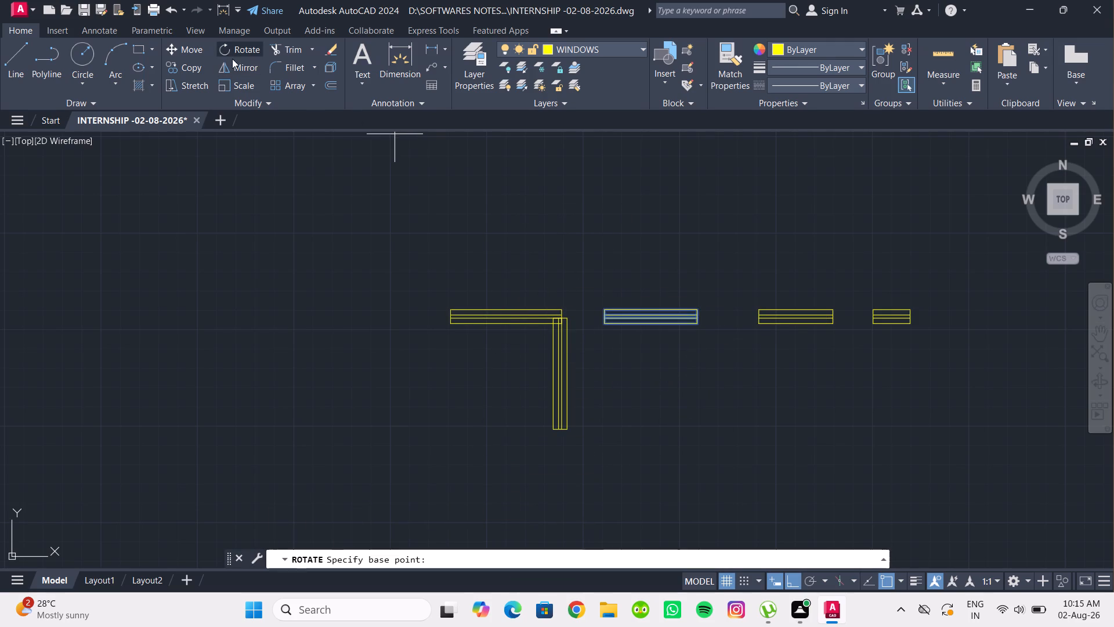
left_click(693, 319)
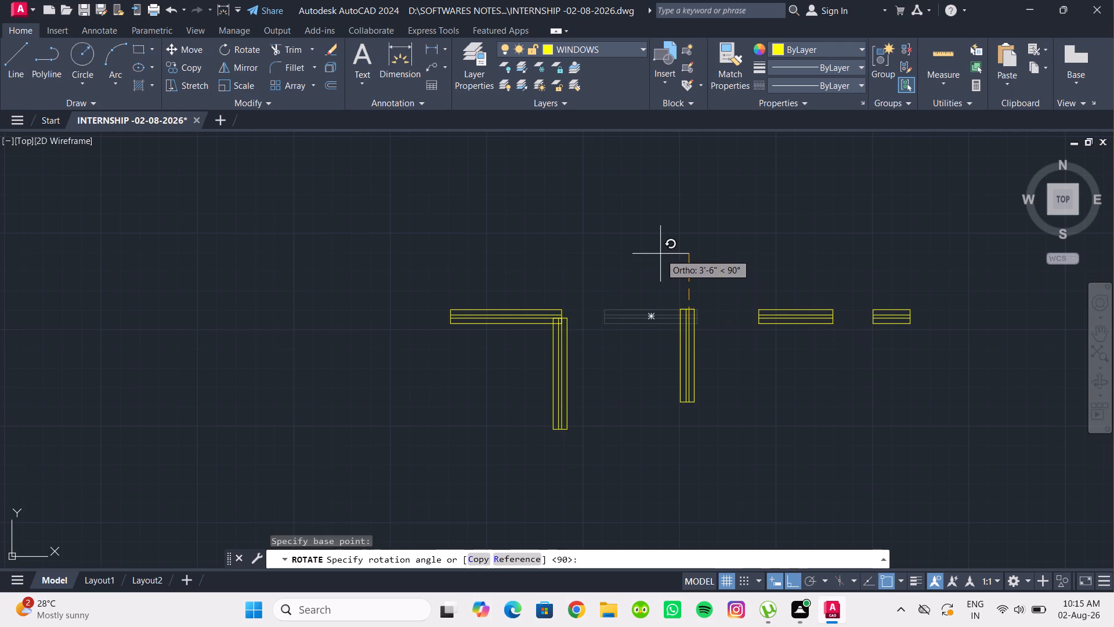
key("c")
key("Return")
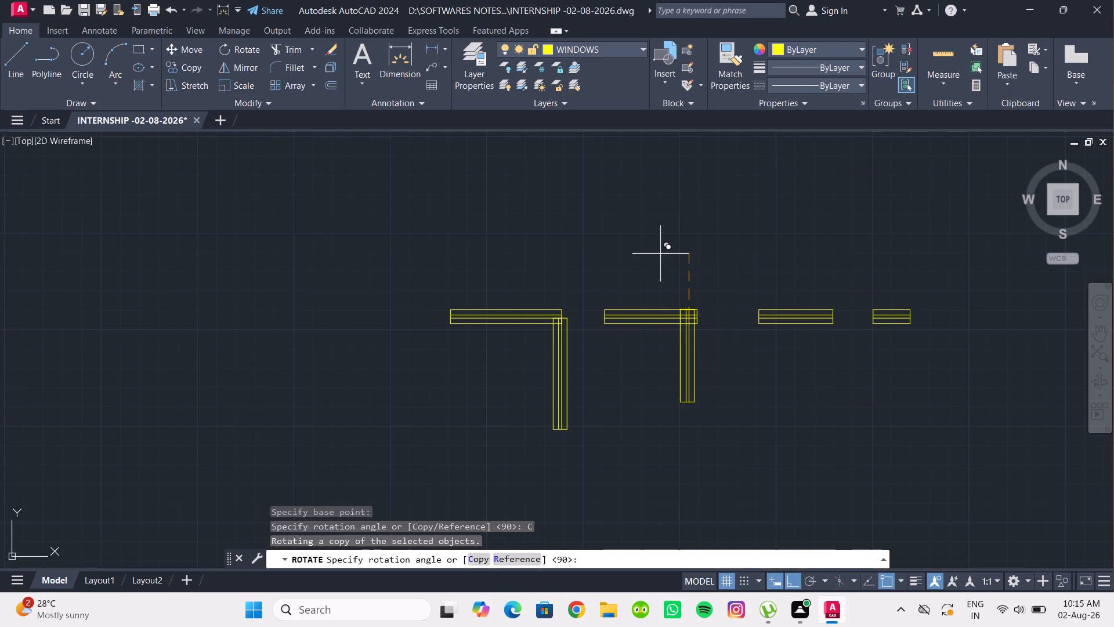
left_click(660, 254)
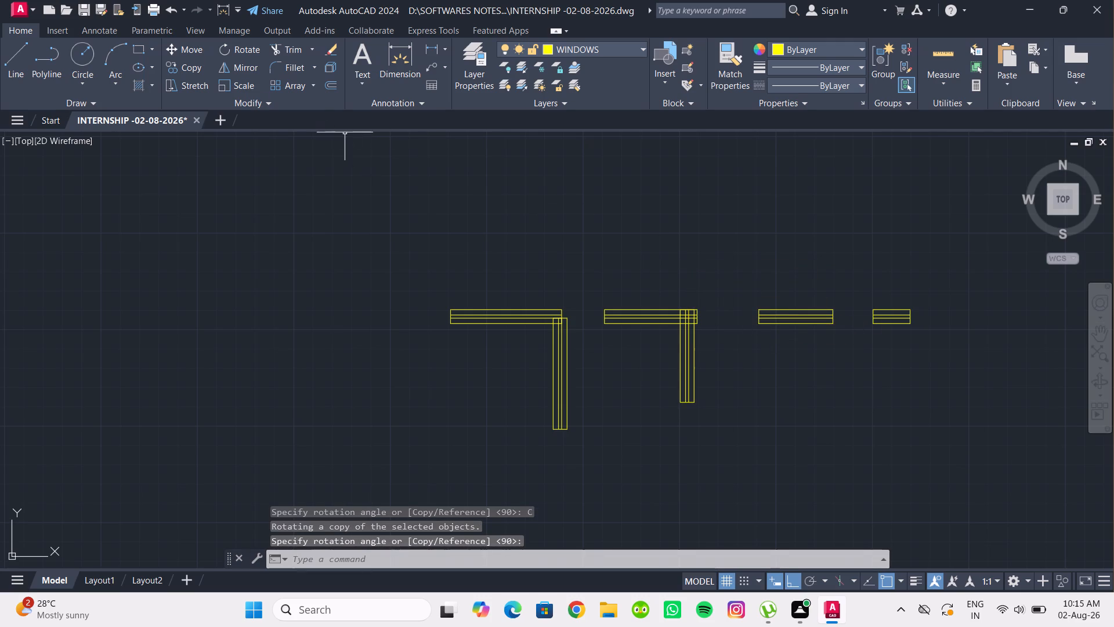
Rotate a copy of the third window by 90° about a point on its lower edge, keeping the original.
left_click(223, 45)
left_click(802, 317)
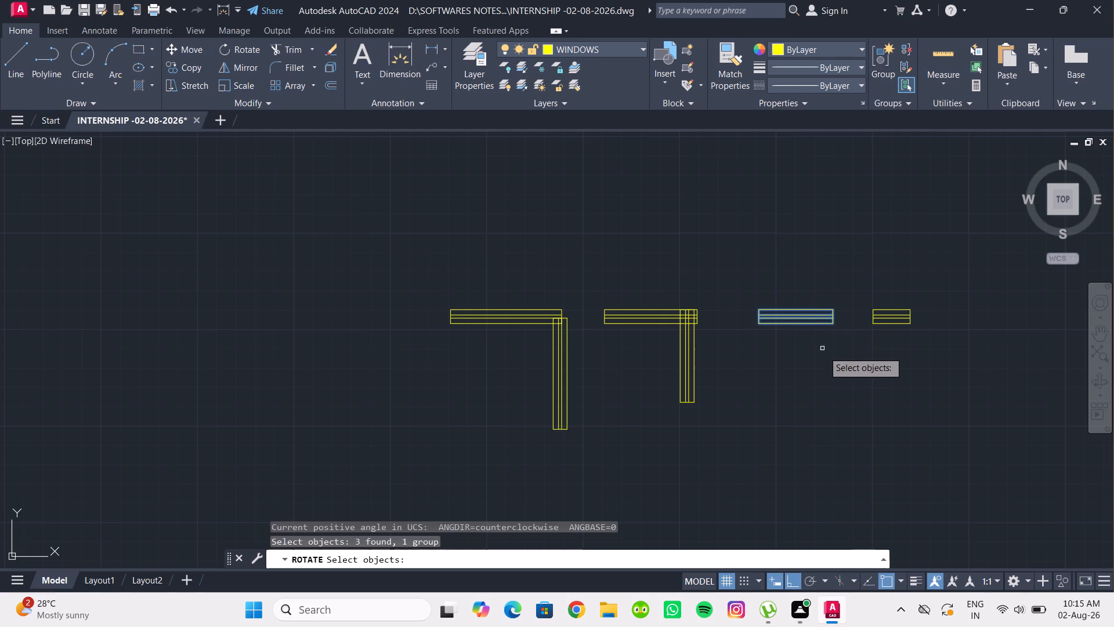
key("Return")
left_click(812, 327)
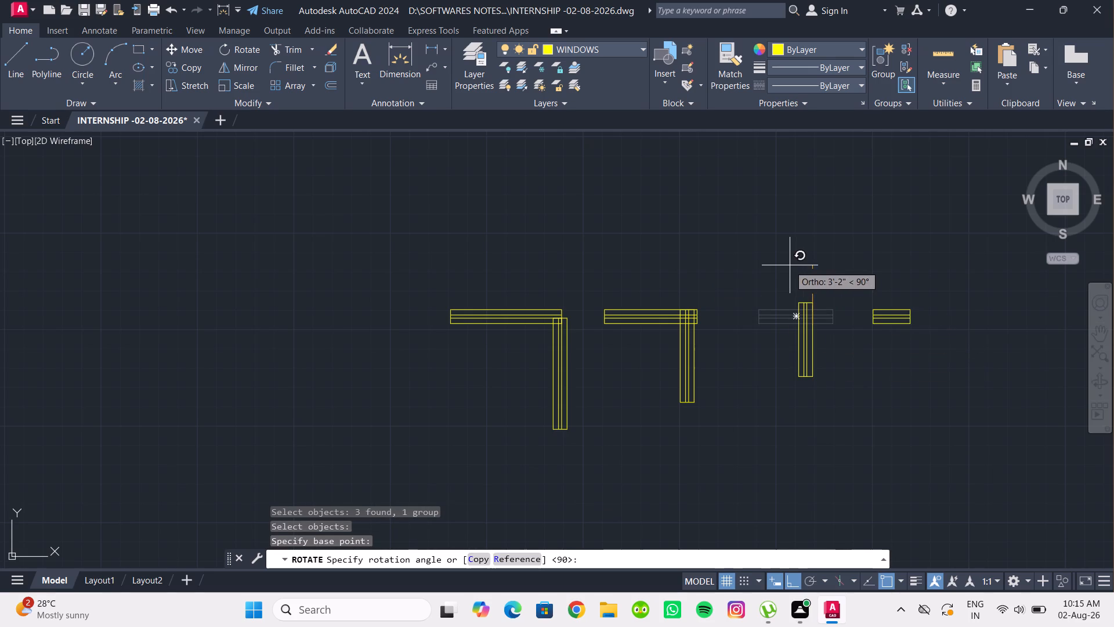
key("c")
key("Return")
middle_click_drag(835, 320, 766, 283)
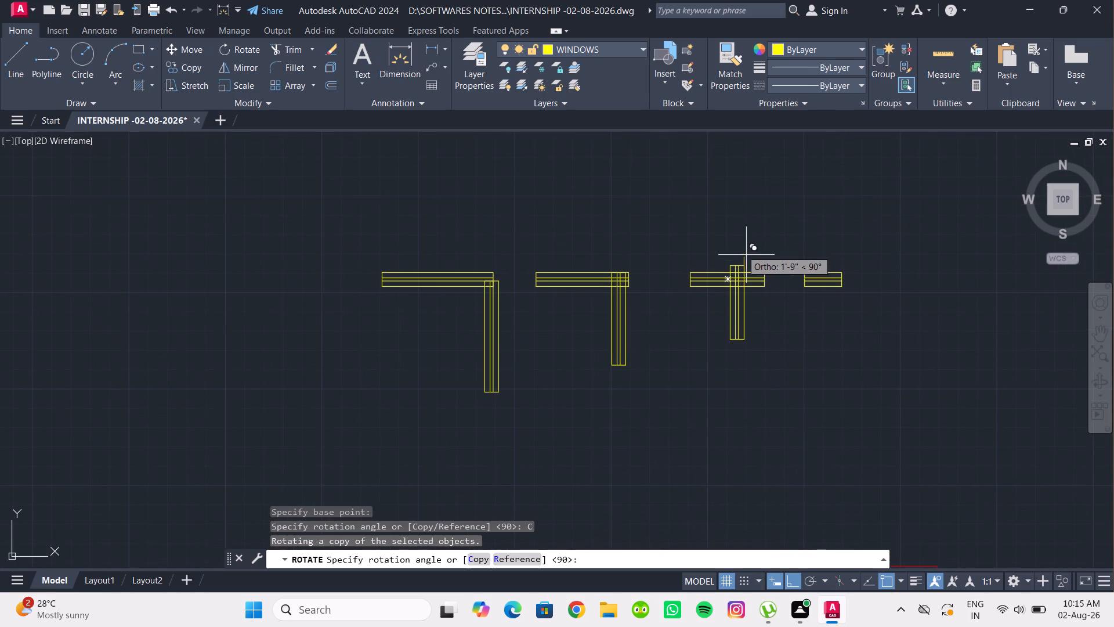
left_click(736, 242)
middle_click_drag(737, 242, 645, 255)
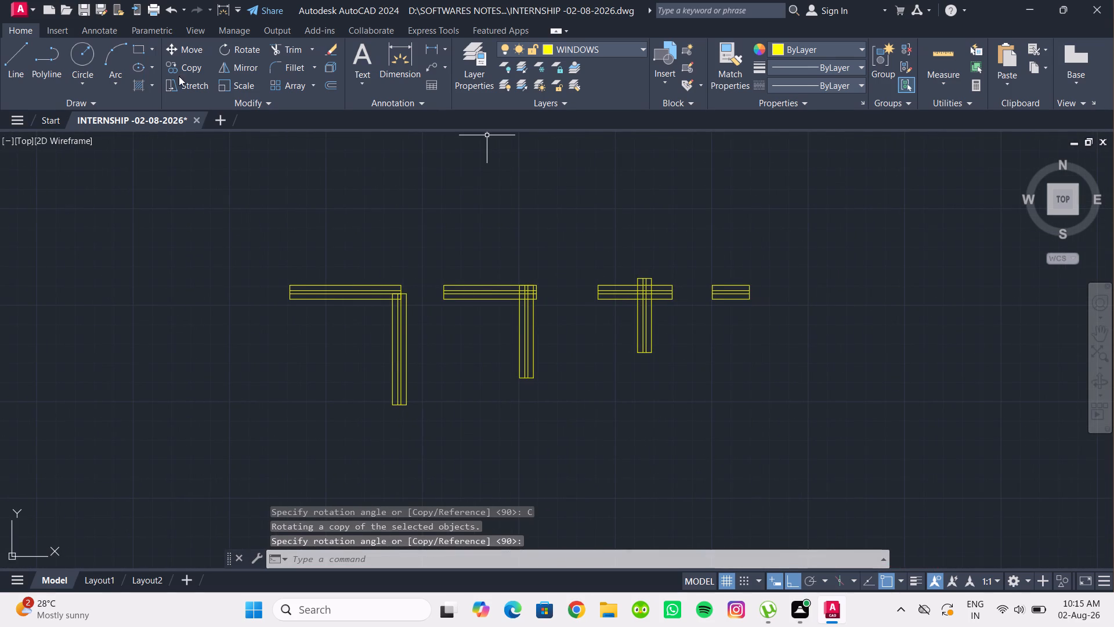
Rotate the shortest window by 90° about a point near its middle so it stands vertical.
left_click(227, 51)
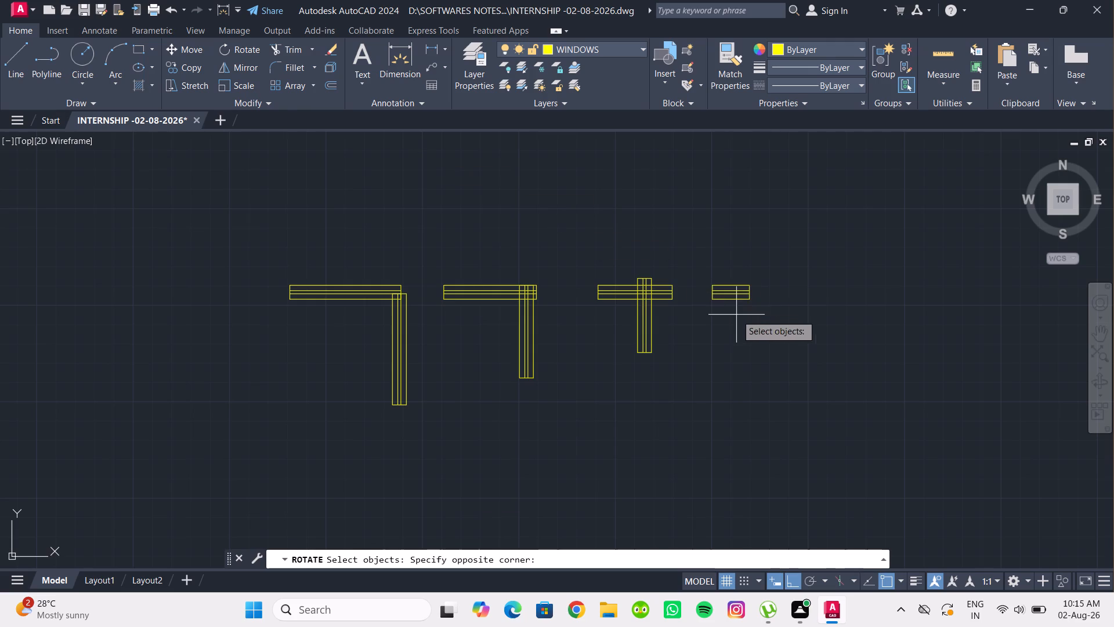
left_click(736, 315)
left_click(706, 261)
key("Return")
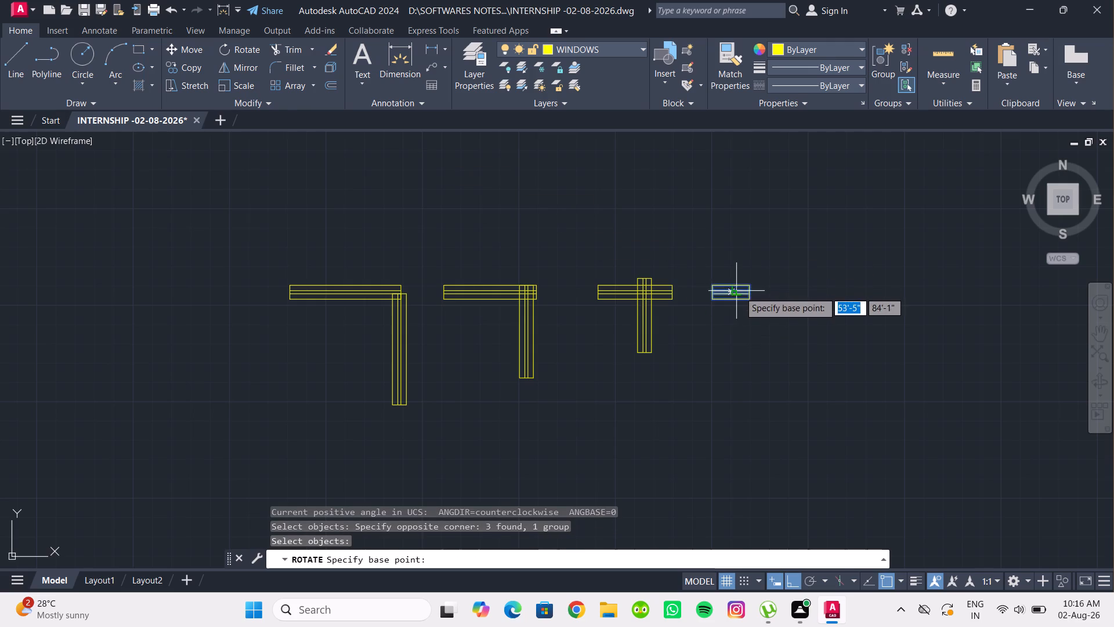
left_click(739, 291)
left_click(713, 213)
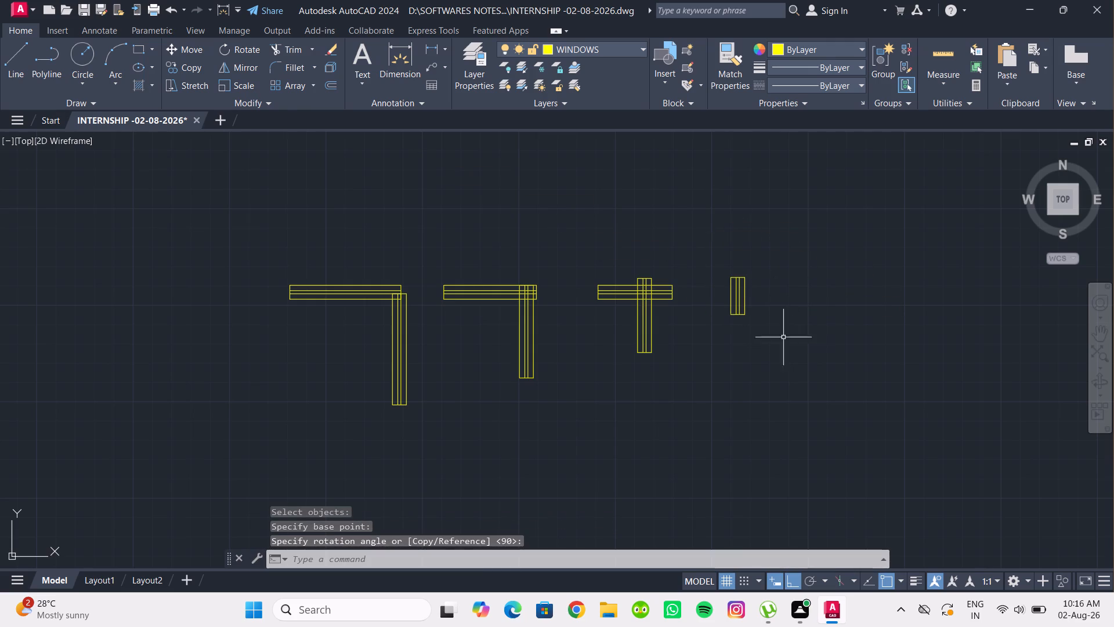
Rotate a copy of the now-vertical shortest window by 90° to make a horizontal one, keeping the vertical original.
left_click_drag(780, 330, 753, 294)
left_click(721, 239)
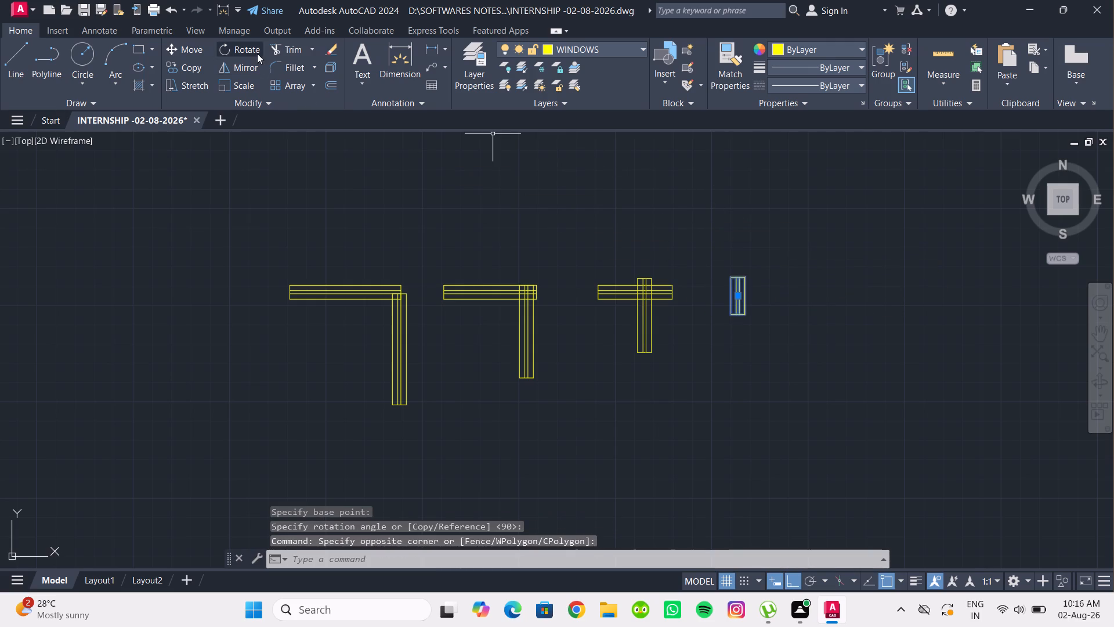
left_click(257, 53)
left_click(743, 295)
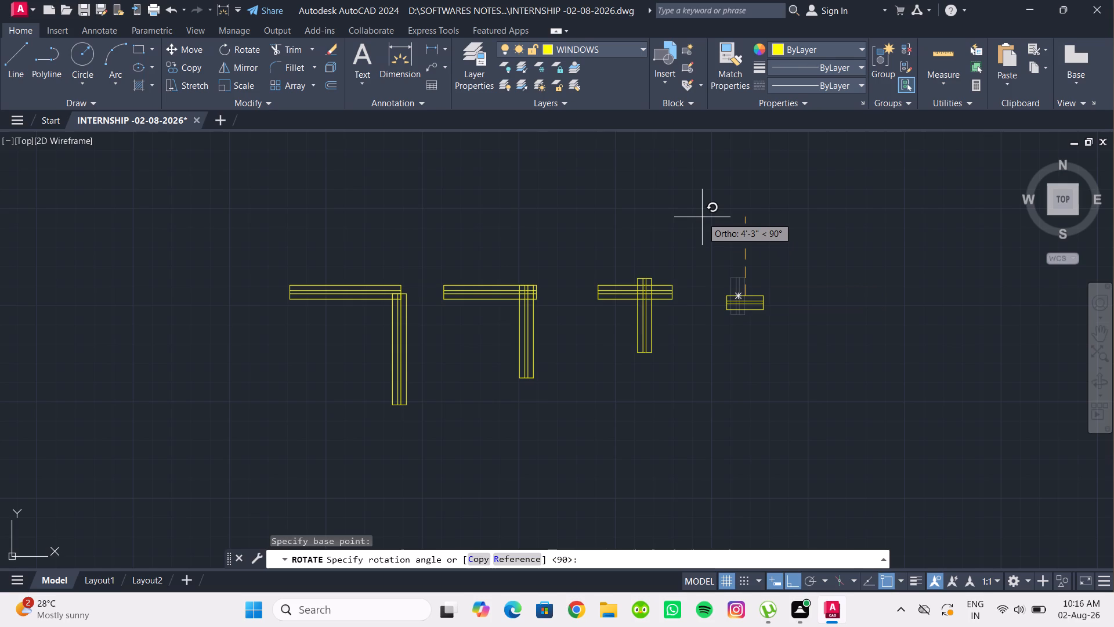
key("c")
key("Return")
left_click(702, 217)
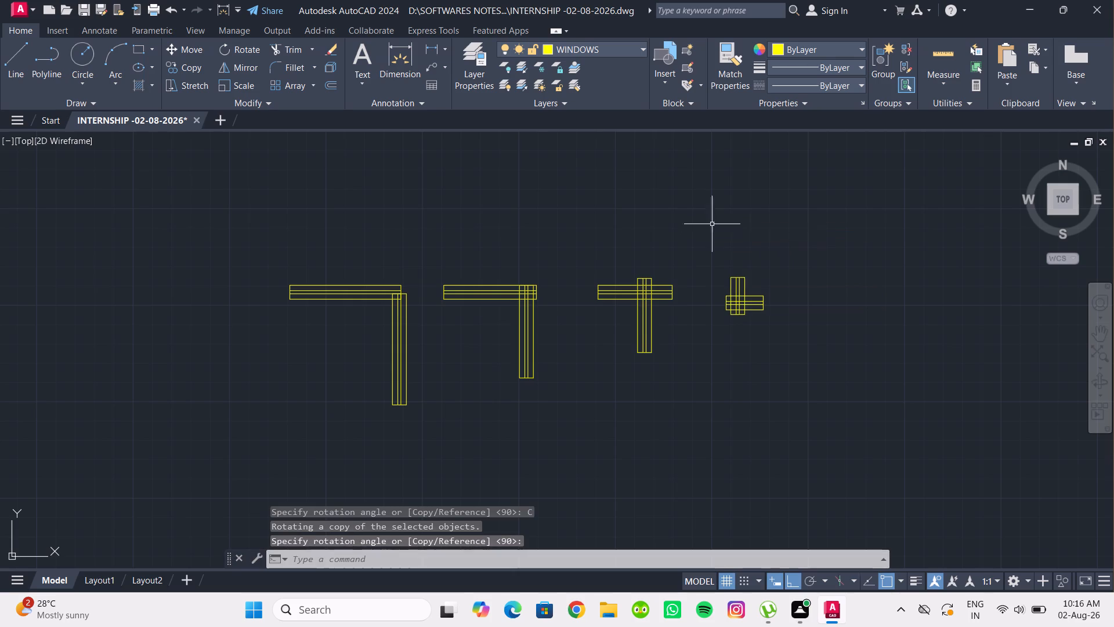
Copy the longest horizontal window from its lower-edge midpoint to the middle of the top-left room's upper wall.
scroll(689, 257, "down", 1)
middle_click_drag(689, 257, 815, 323)
middle_click_drag(665, 347, 638, 326)
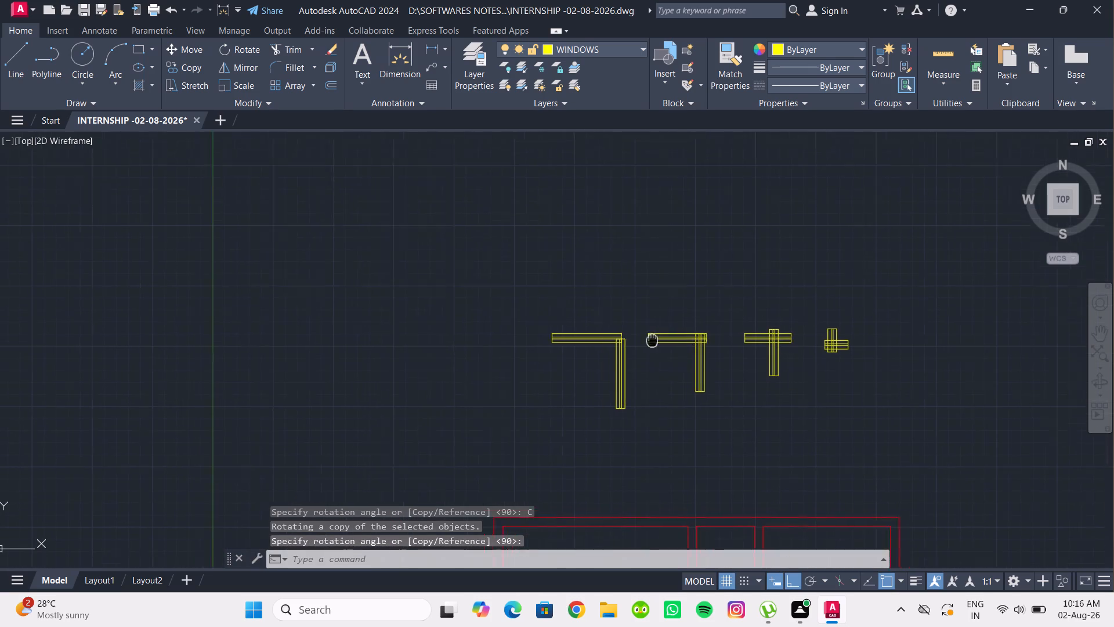
middle_click_drag(638, 326, 592, 224)
scroll(584, 220, "down", 1)
scroll(547, 265, "up", 2)
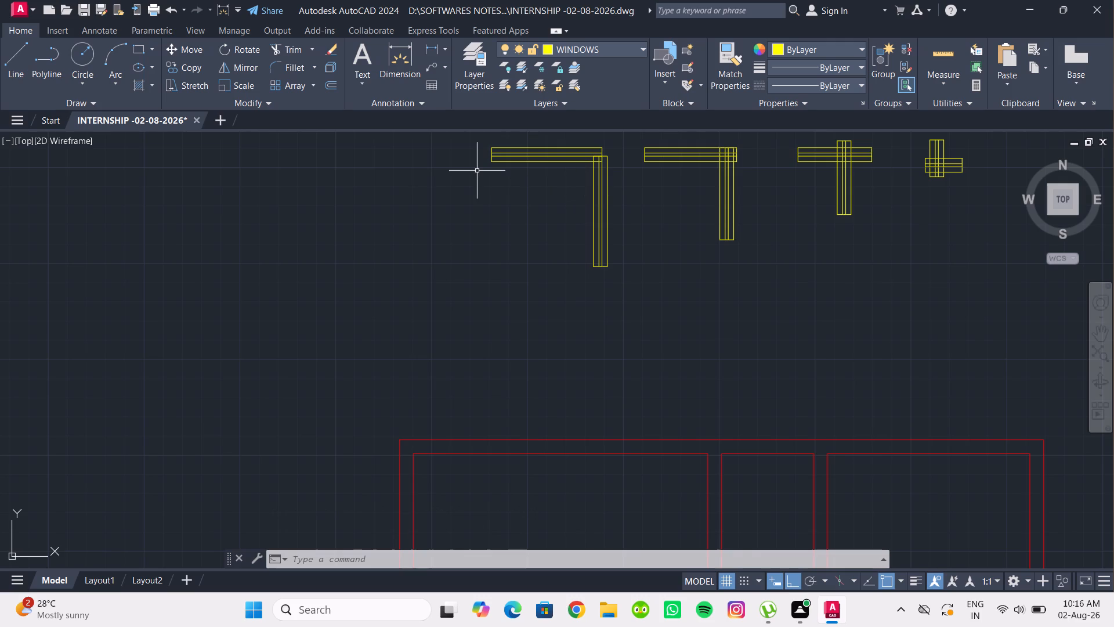
middle_click_drag(587, 207, 588, 224)
left_click_drag(545, 201, 541, 200)
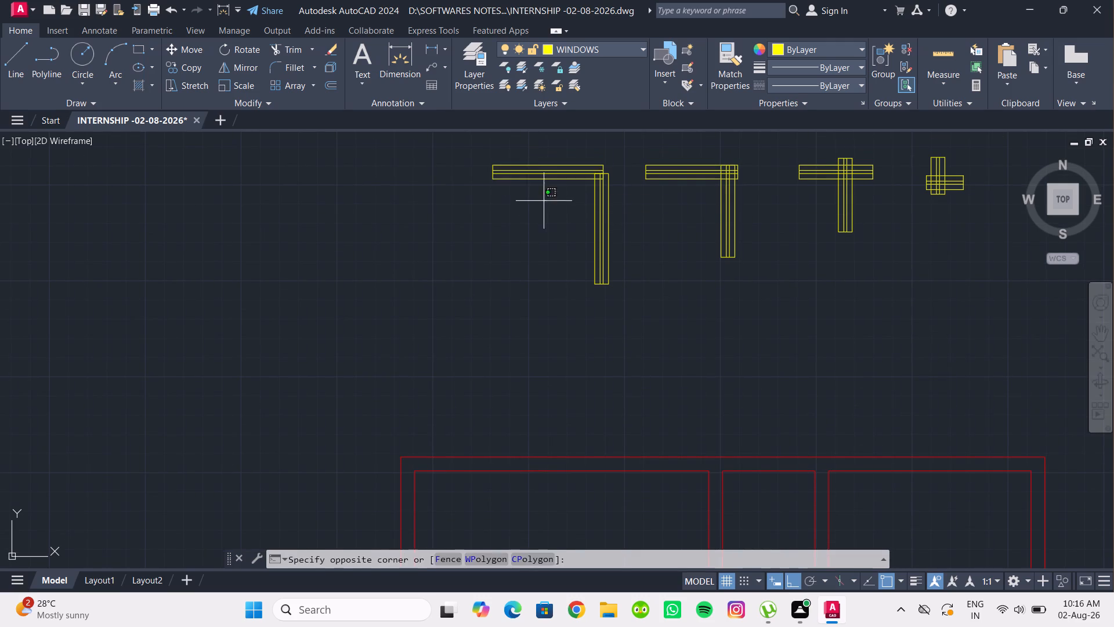
left_click_drag(541, 200, 528, 192)
left_click(454, 161)
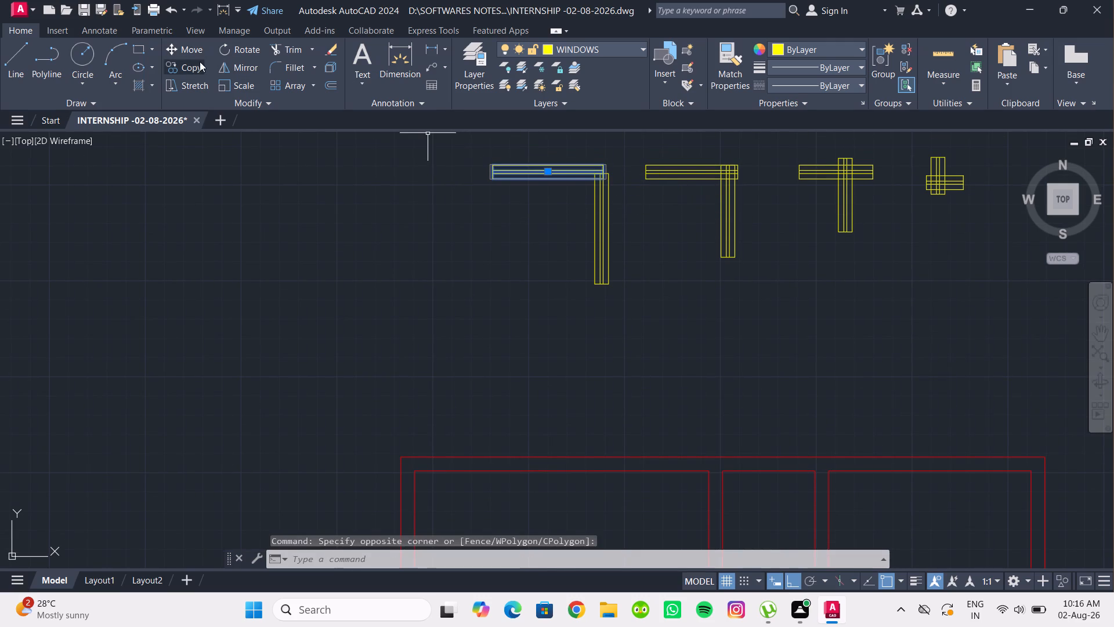
left_click(184, 64)
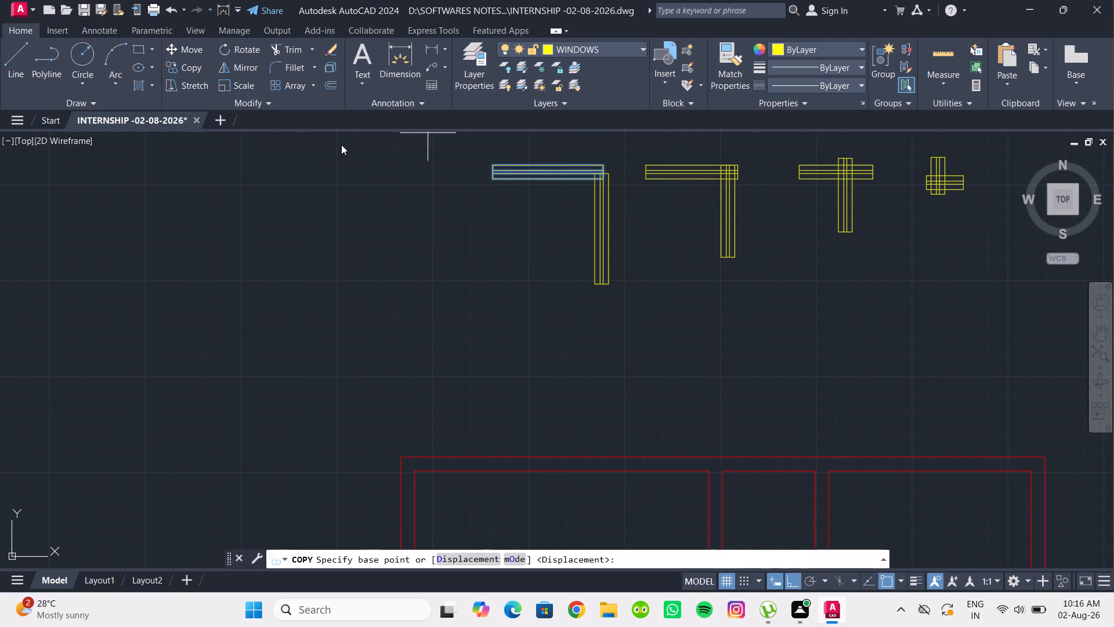
left_click(552, 176)
middle_click_drag(523, 324, 485, 155)
left_click(522, 300)
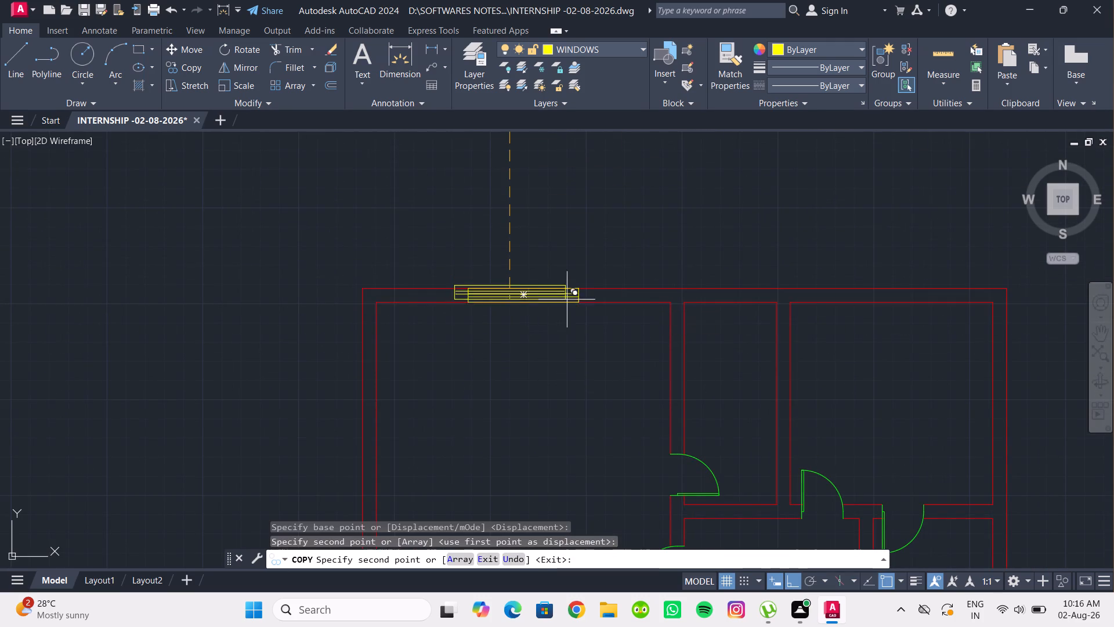
scroll(583, 315, "down", 2)
middle_click_drag(579, 324, 518, 304)
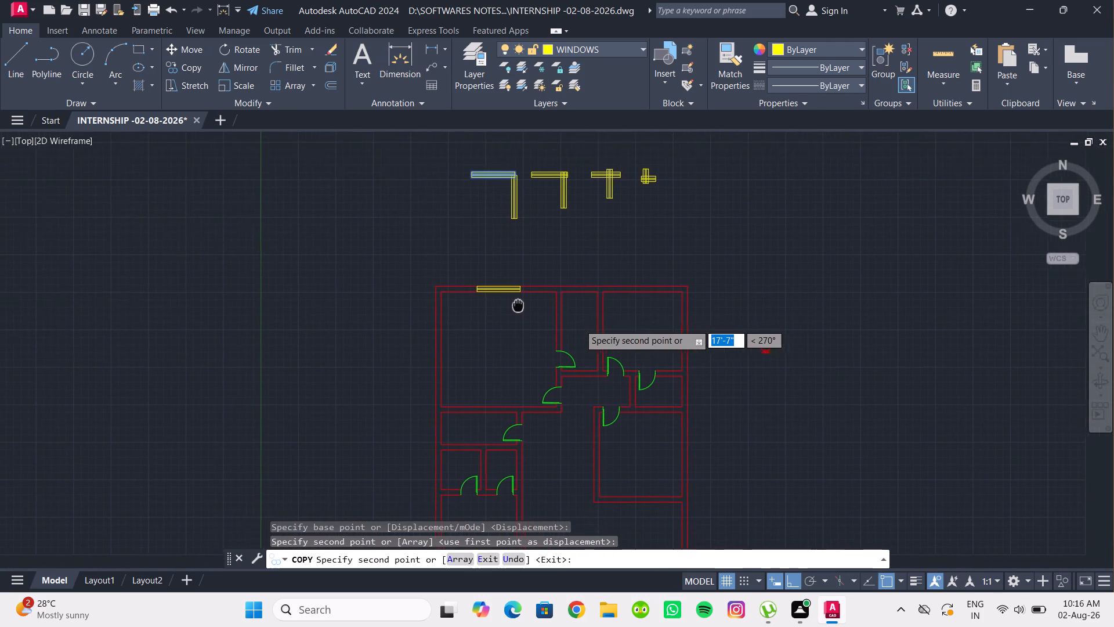
middle_click_drag(518, 304, 503, 305)
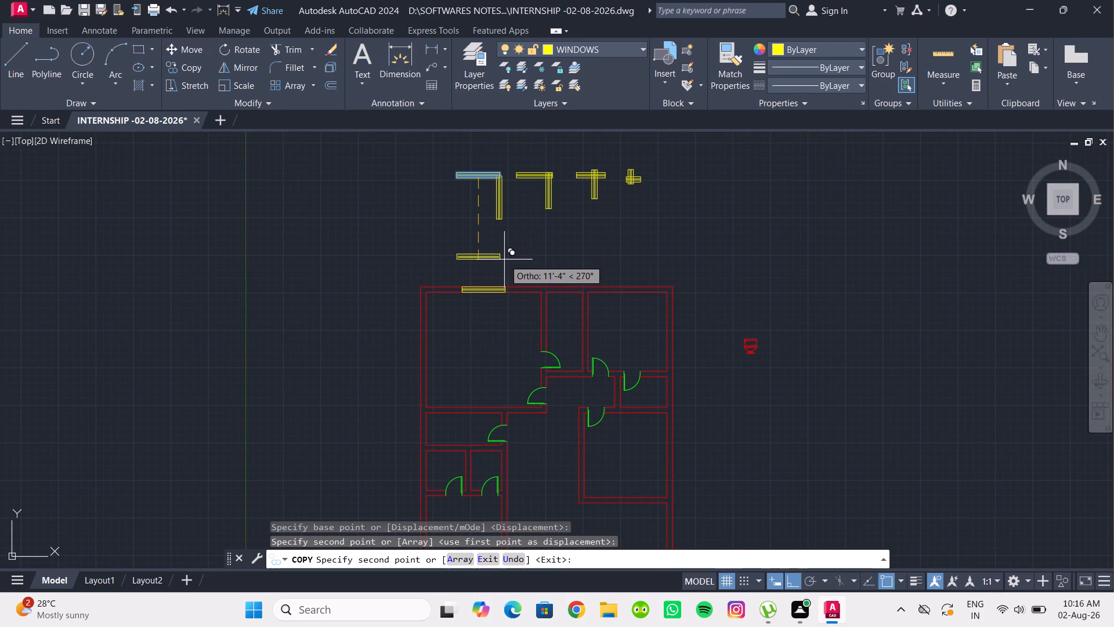
key("Escape")
Copy the second-longest horizontal window to the middle of the top-right room's upper wall.
left_click(523, 178)
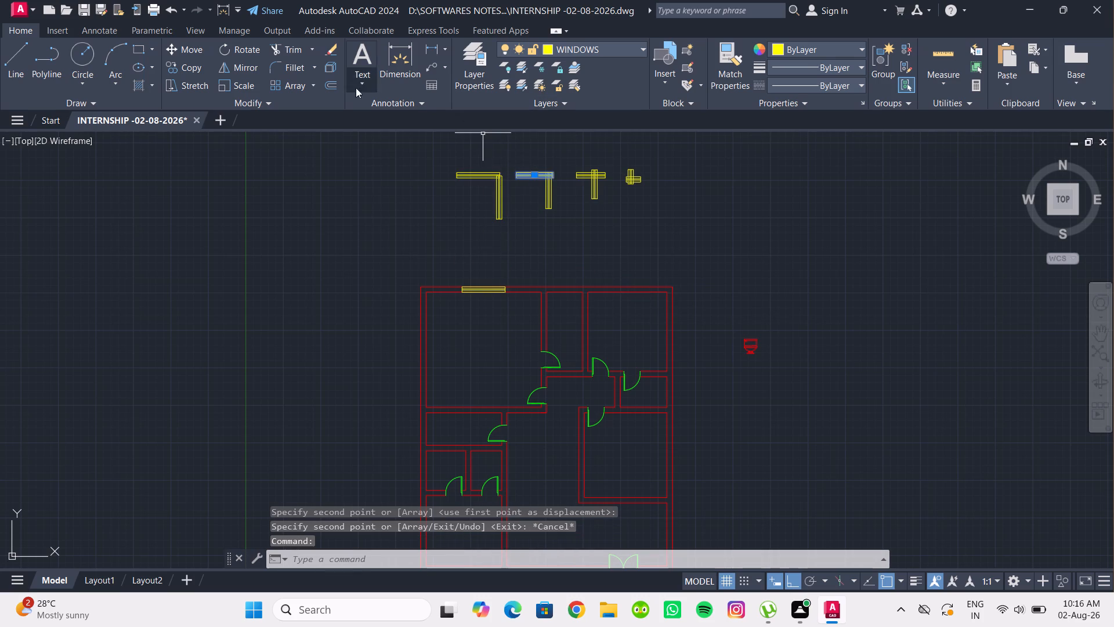
left_click(193, 64)
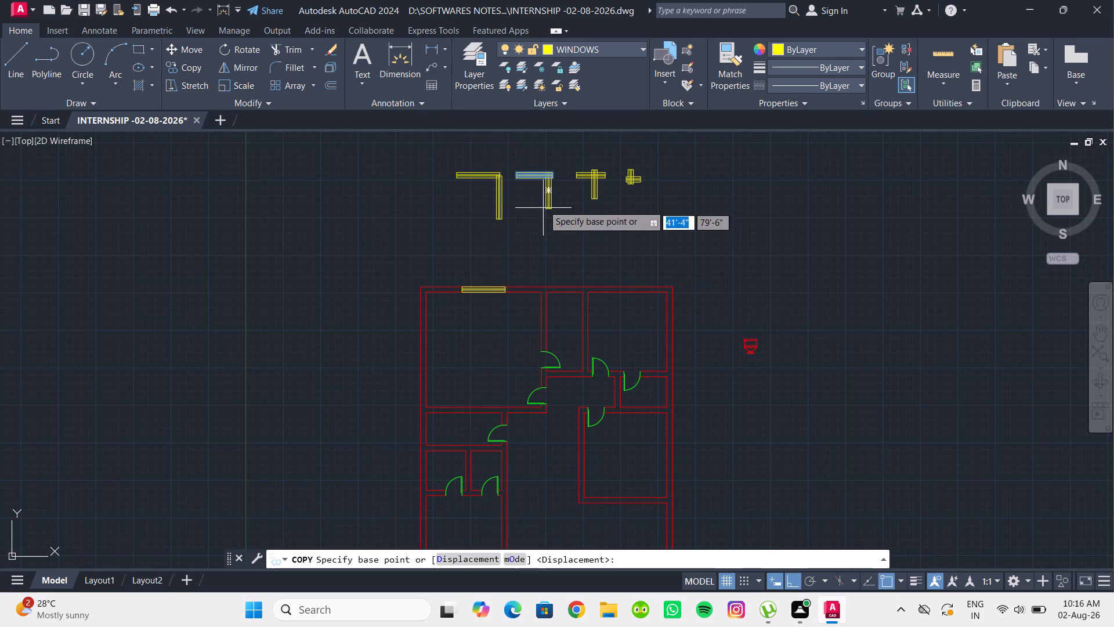
scroll(532, 199, "up", 2)
left_click(536, 147)
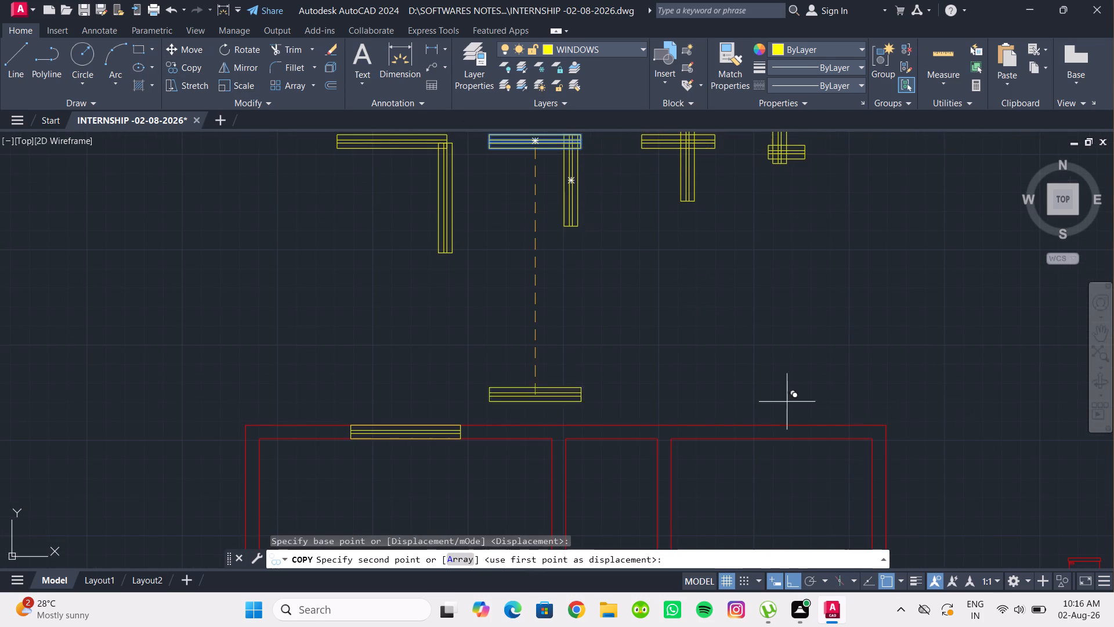
left_click(773, 442)
scroll(757, 355, "down", 1)
middle_click_drag(757, 355, 747, 323)
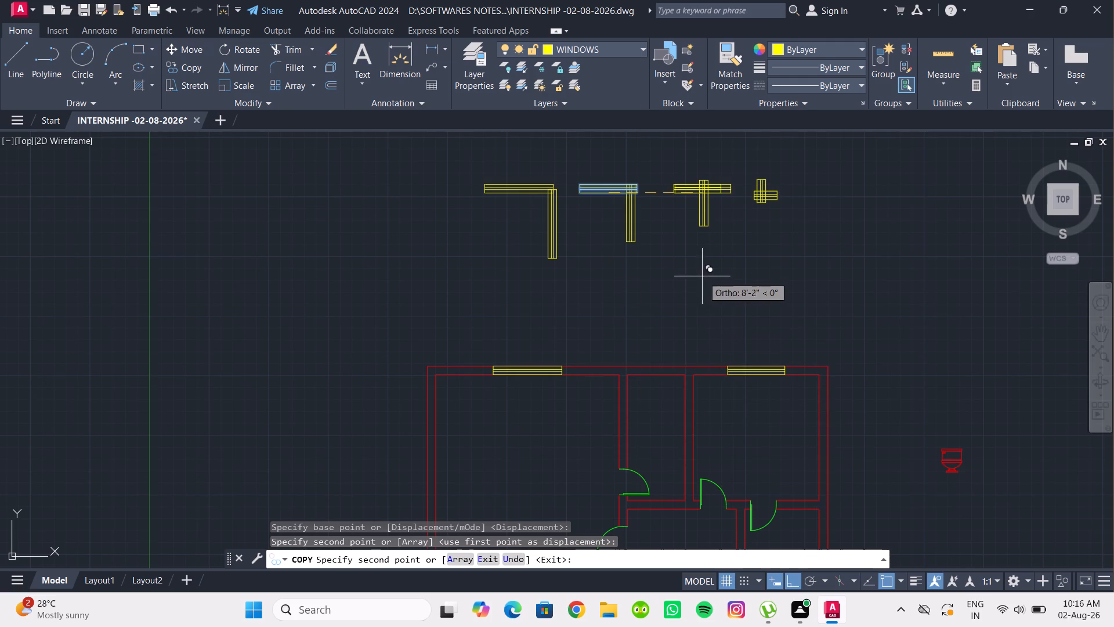
key("Escape")
Copy the third horizontal window from its lower-edge midpoint to the middle of the narrow top-centre room's upper wall.
left_click(679, 189)
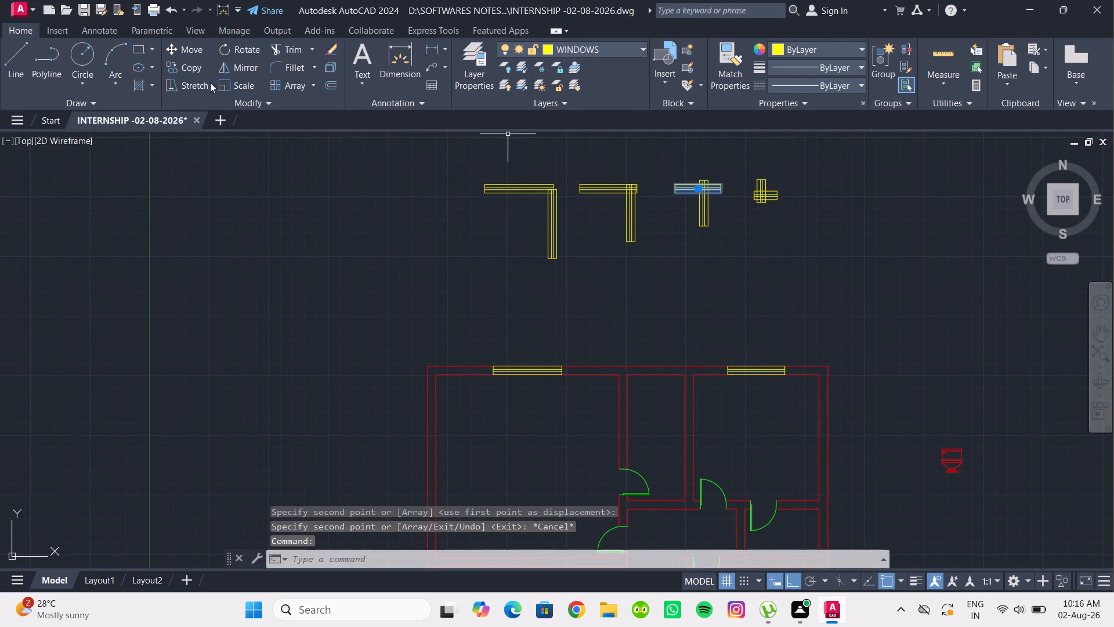
left_click(184, 69)
scroll(664, 208, "up", 2)
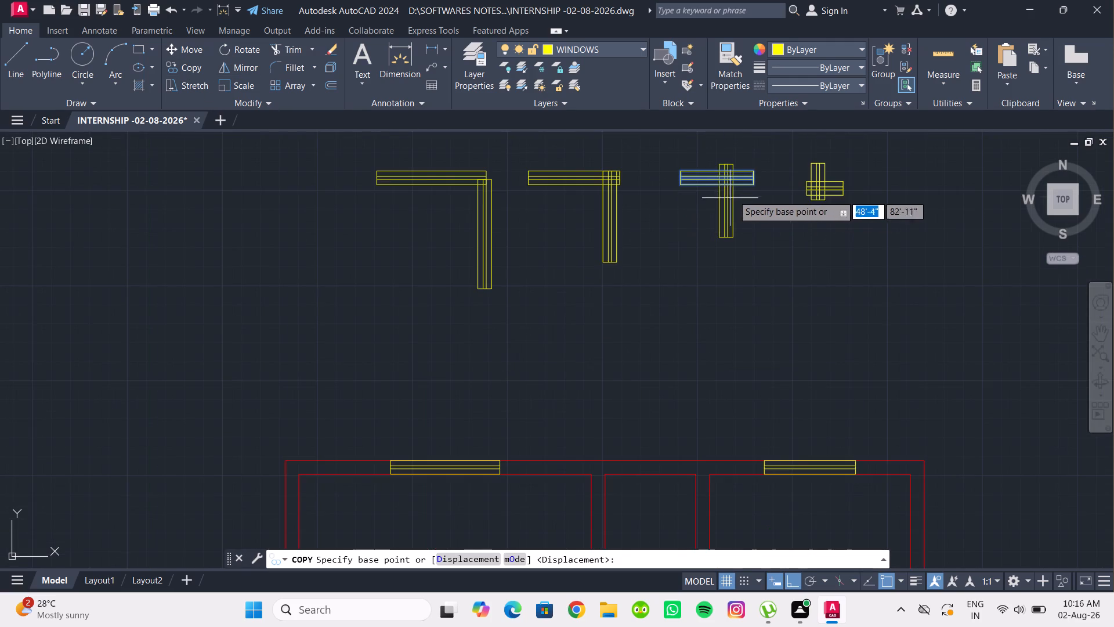
scroll(714, 188, "up", 5)
scroll(743, 172, "down", 4)
middle_click_drag(738, 179, 715, 253)
scroll(715, 257, "up", 3)
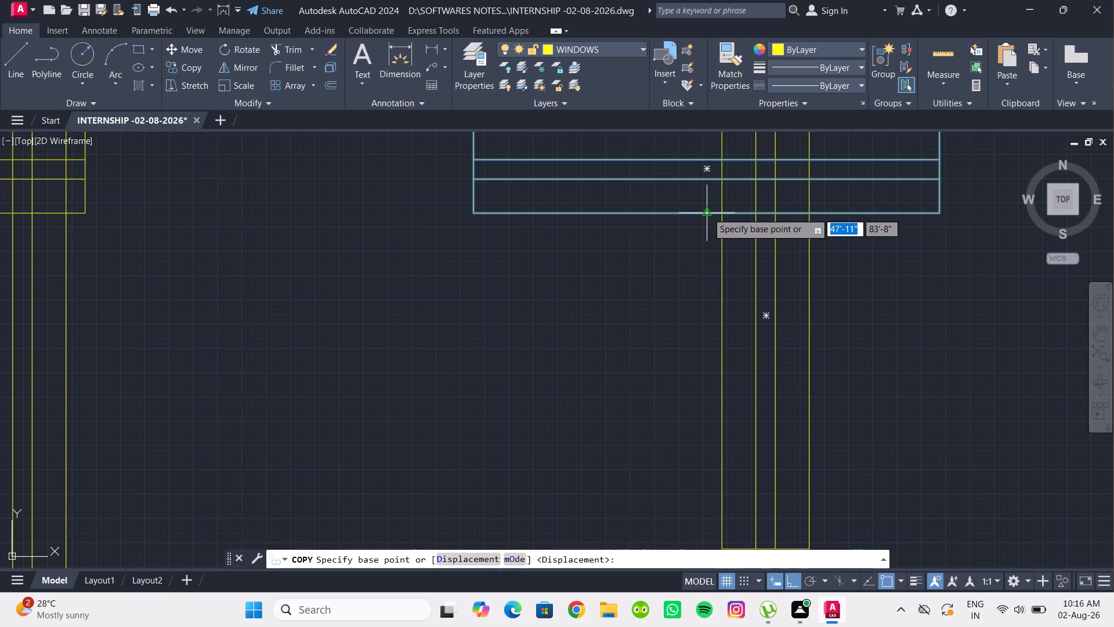
left_click(707, 212)
scroll(677, 263, "down", 5)
middle_click_drag(653, 284, 671, 228)
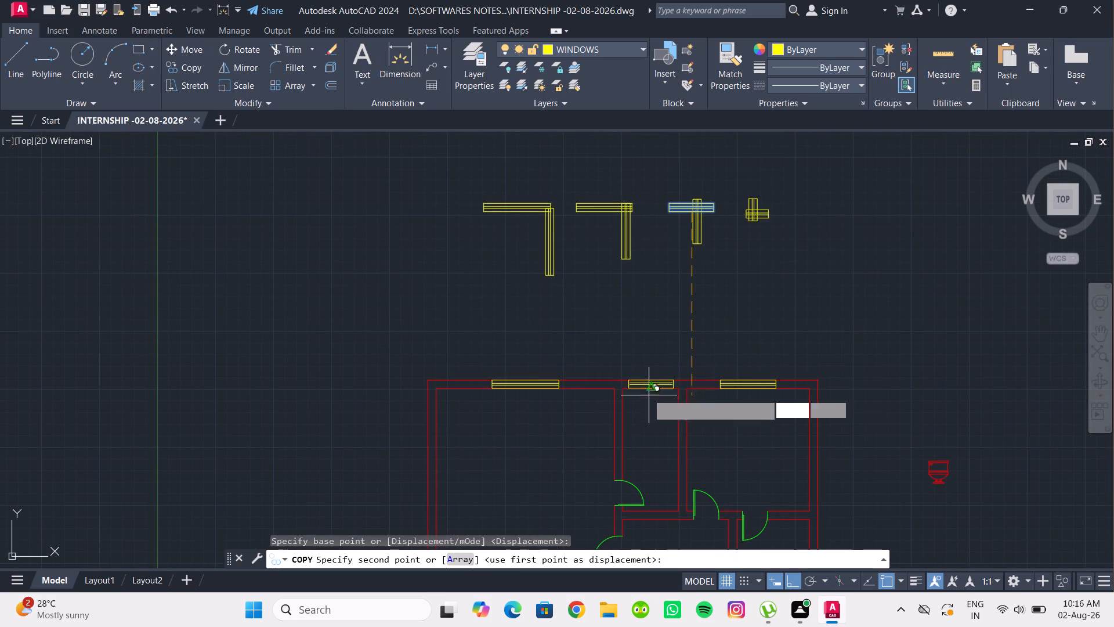
left_click(652, 387)
scroll(668, 322, "down", 2)
middle_click_drag(668, 322, 663, 261)
scroll(653, 320, "up", 1)
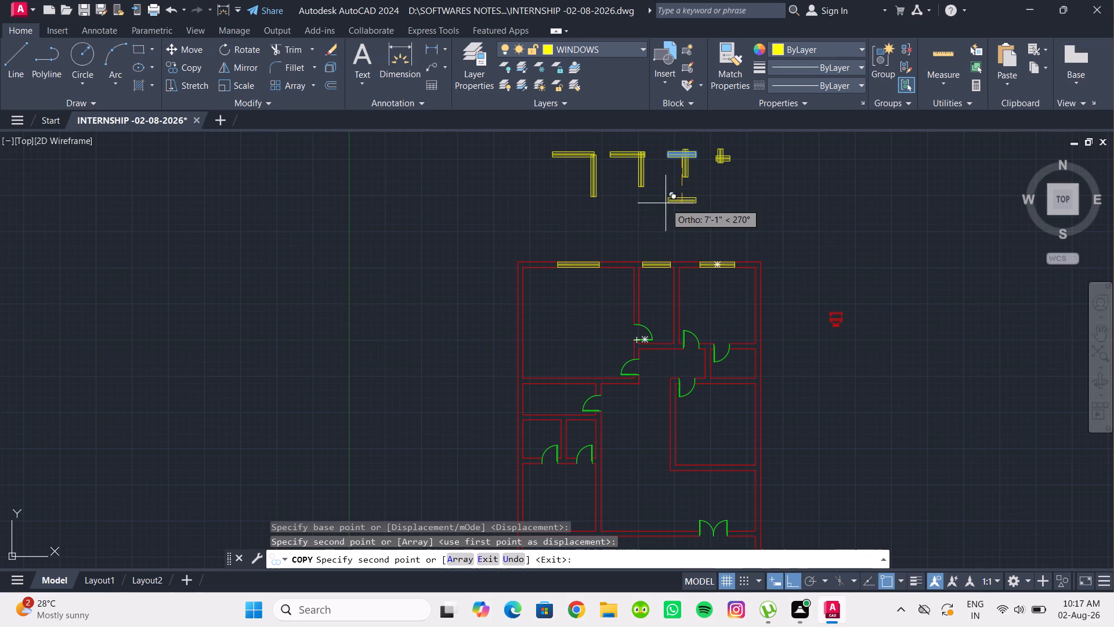
key("Escape")
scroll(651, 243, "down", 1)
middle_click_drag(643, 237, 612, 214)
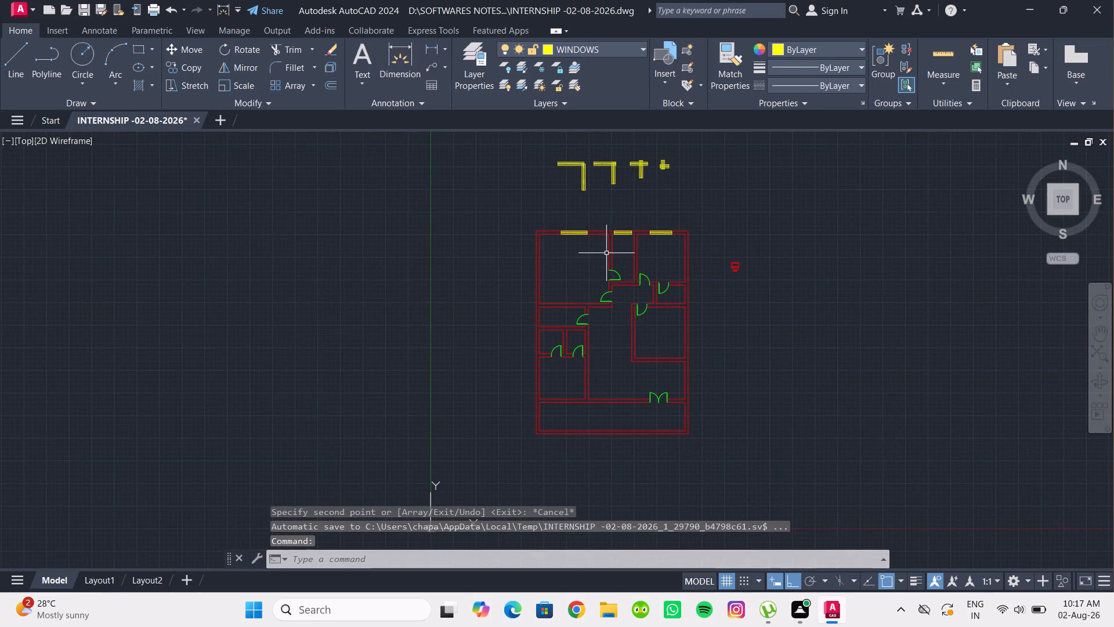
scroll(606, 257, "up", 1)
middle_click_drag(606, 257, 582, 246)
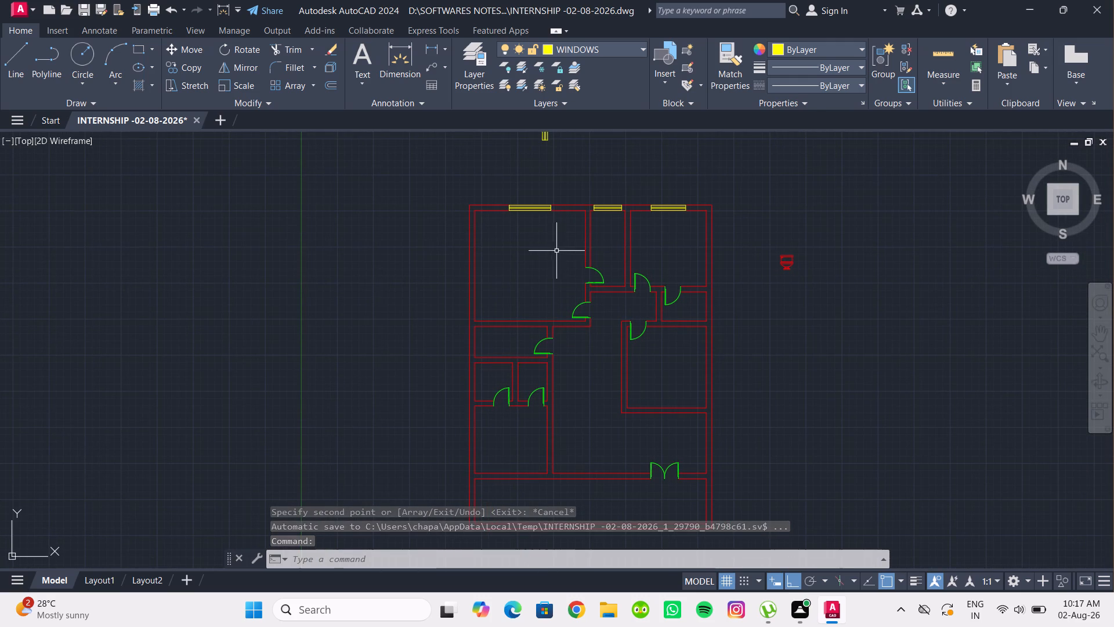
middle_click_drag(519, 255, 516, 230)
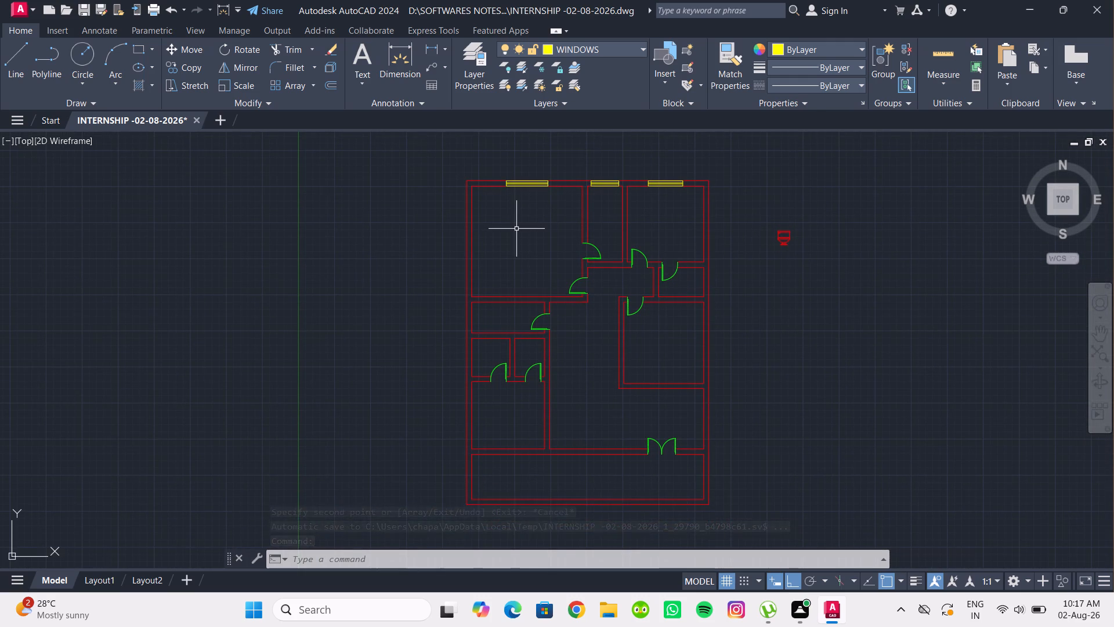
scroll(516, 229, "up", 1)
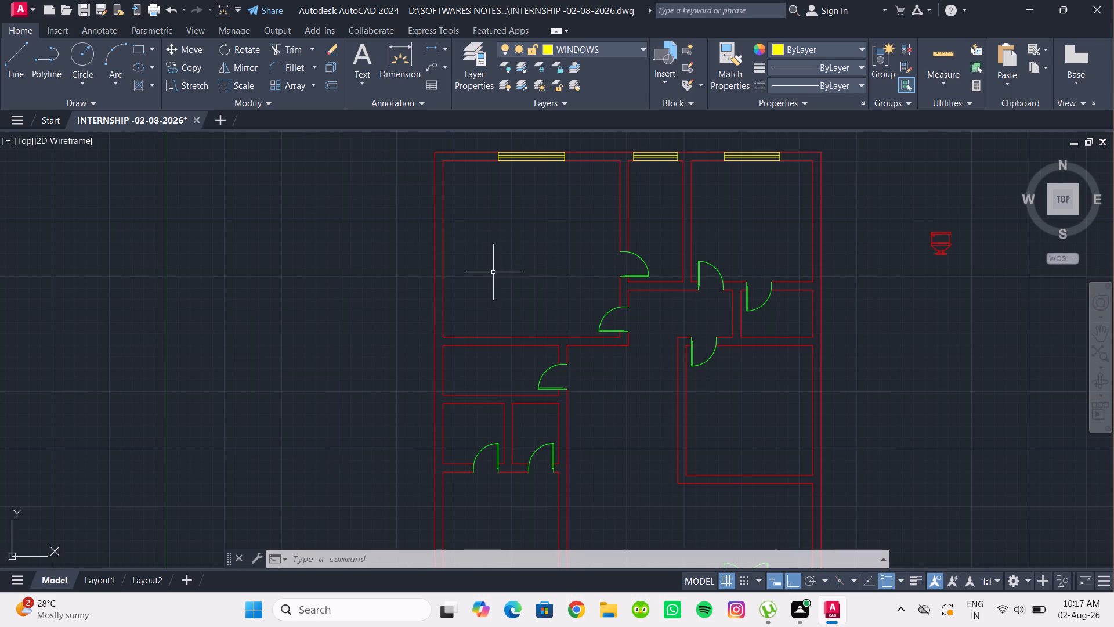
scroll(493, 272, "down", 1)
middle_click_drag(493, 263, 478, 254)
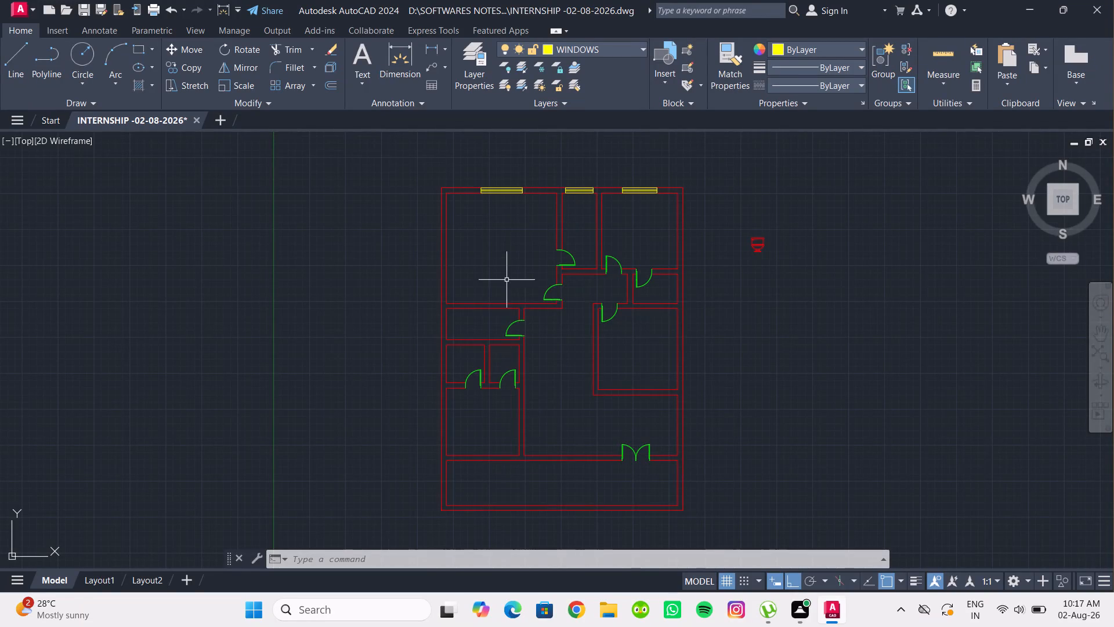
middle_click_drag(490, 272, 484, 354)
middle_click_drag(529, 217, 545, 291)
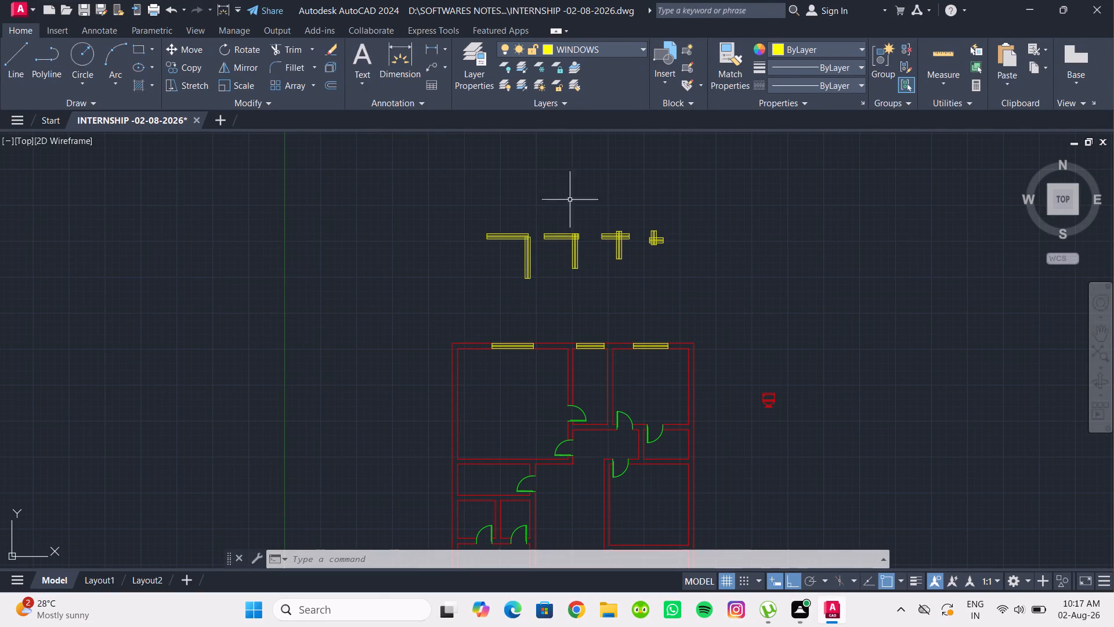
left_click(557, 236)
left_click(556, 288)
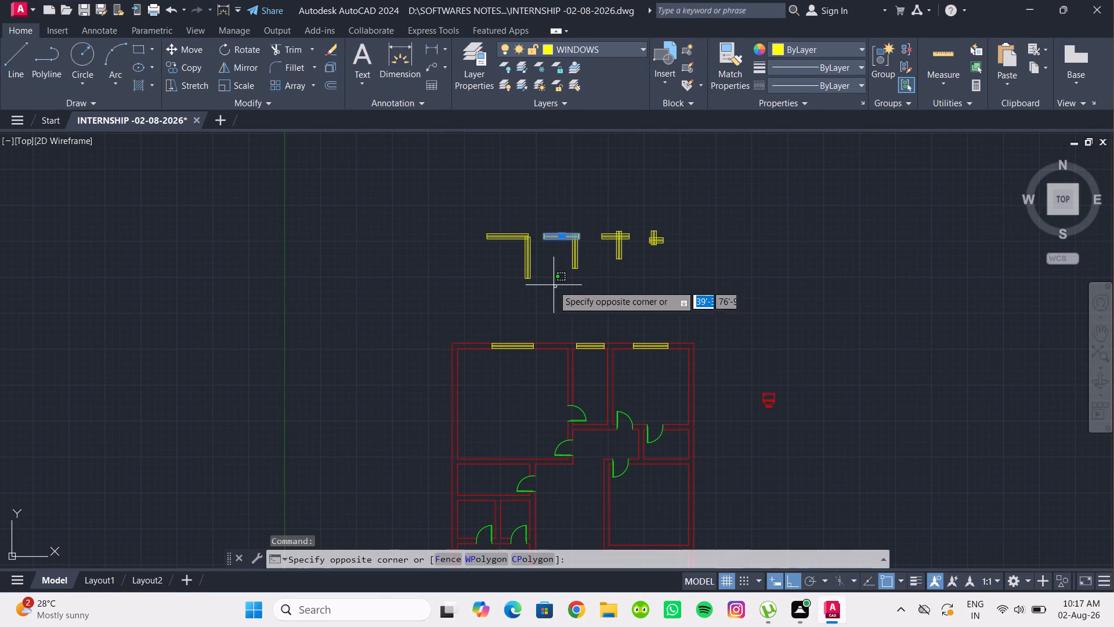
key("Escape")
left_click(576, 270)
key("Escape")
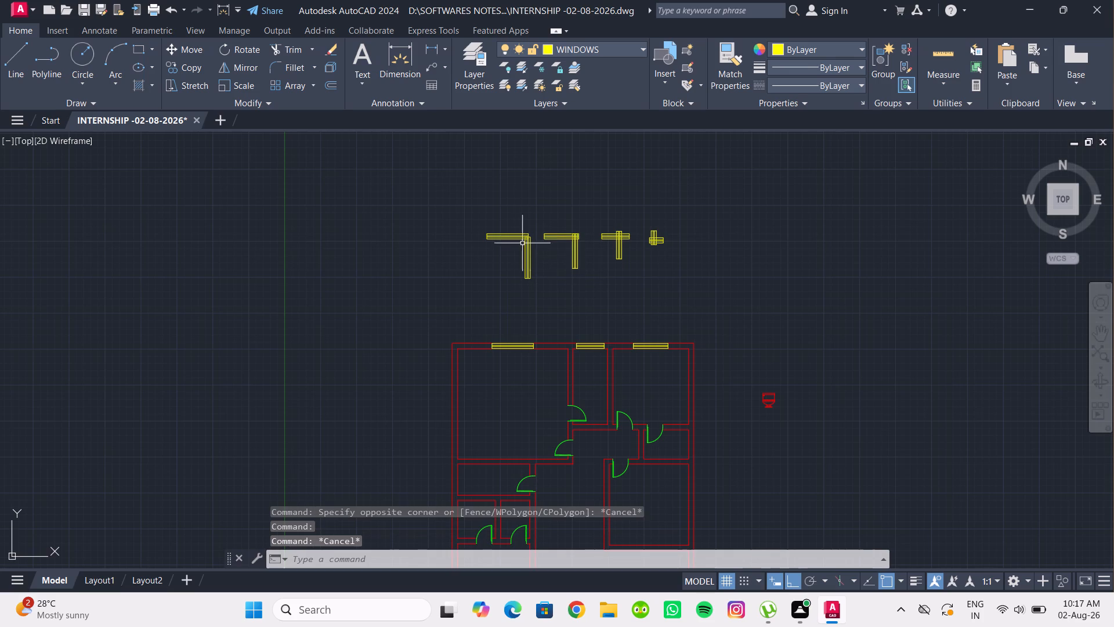
Copy the second-longest vertical window from its right-edge midpoint to the middle of the top-left room's left wall.
left_click(572, 262)
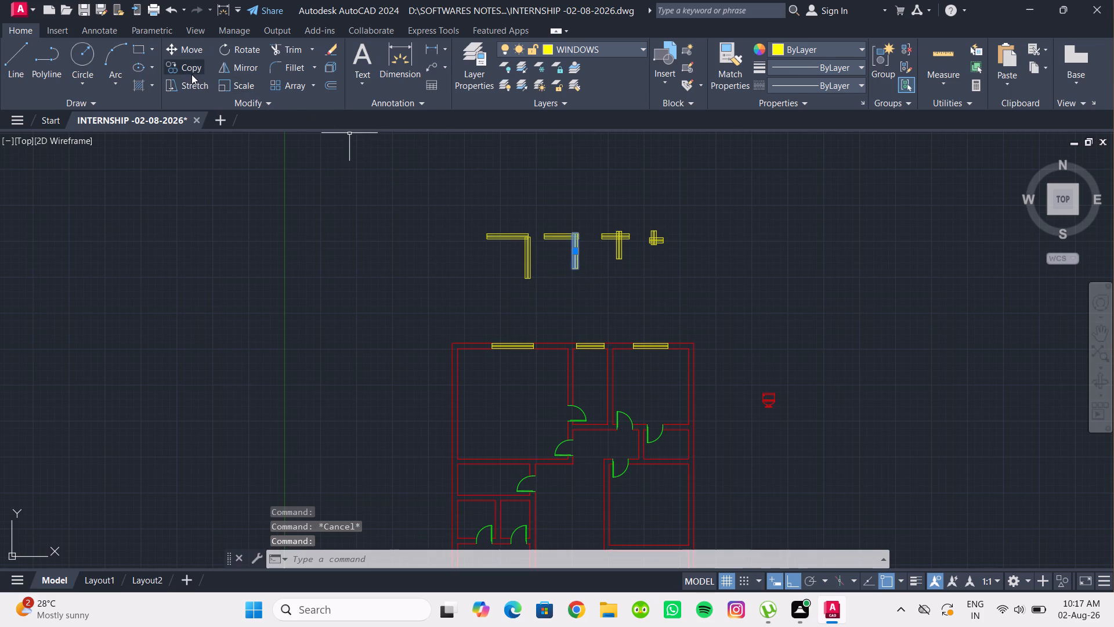
left_click(191, 74)
scroll(579, 247, "up", 3)
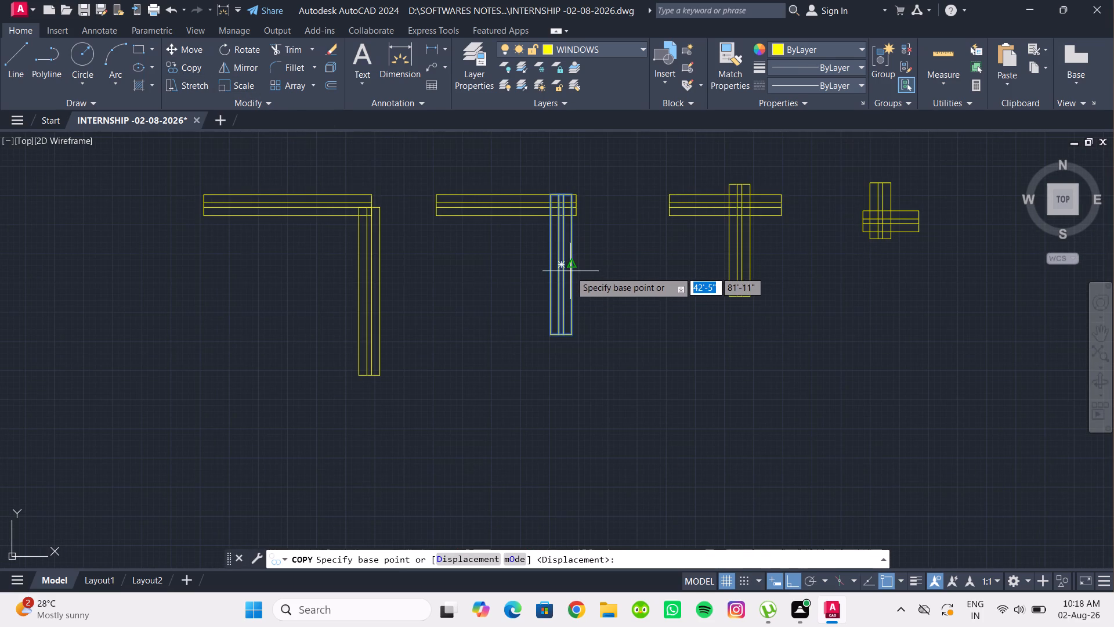
left_click(572, 268)
scroll(534, 331, "down", 2)
middle_click_drag(531, 333, 538, 176)
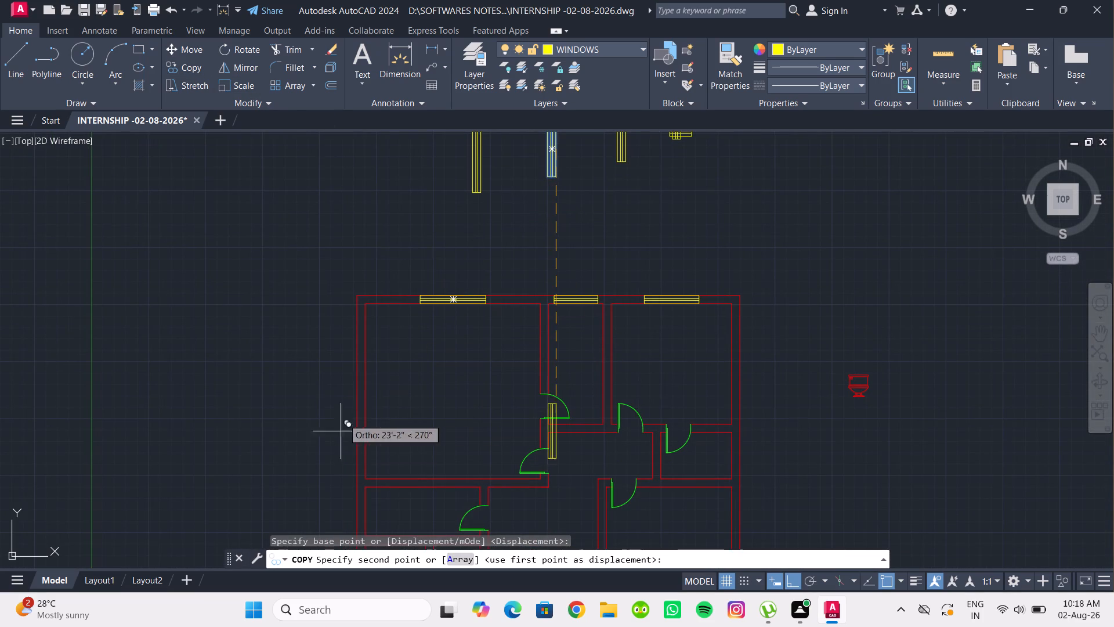
left_click(368, 390)
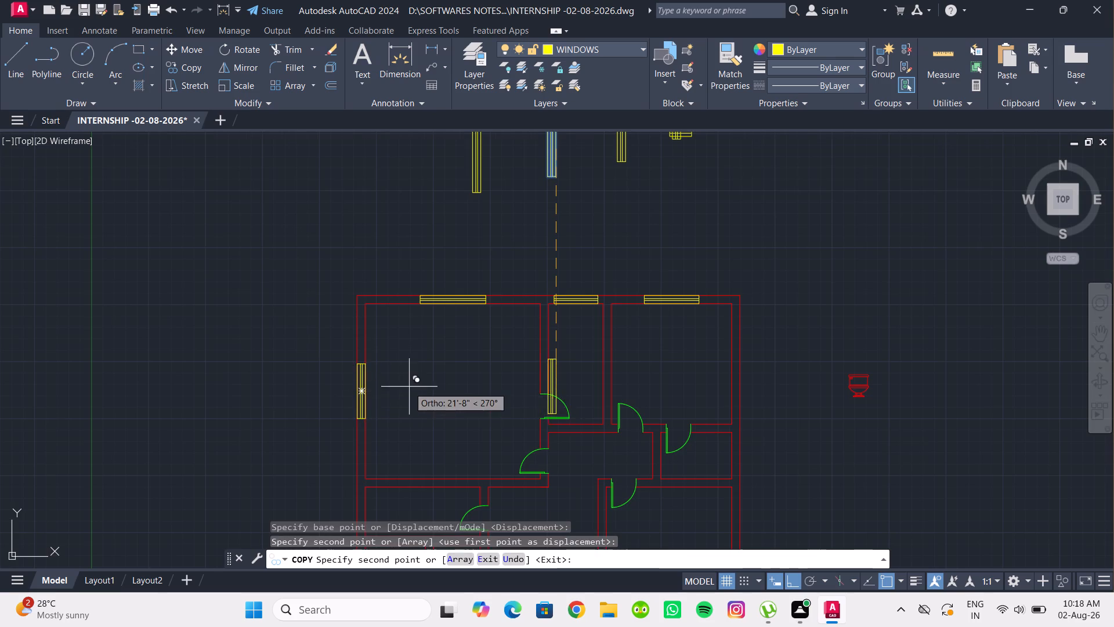
scroll(409, 387, "down", 2)
middle_click_drag(409, 387, 393, 346)
key("Escape")
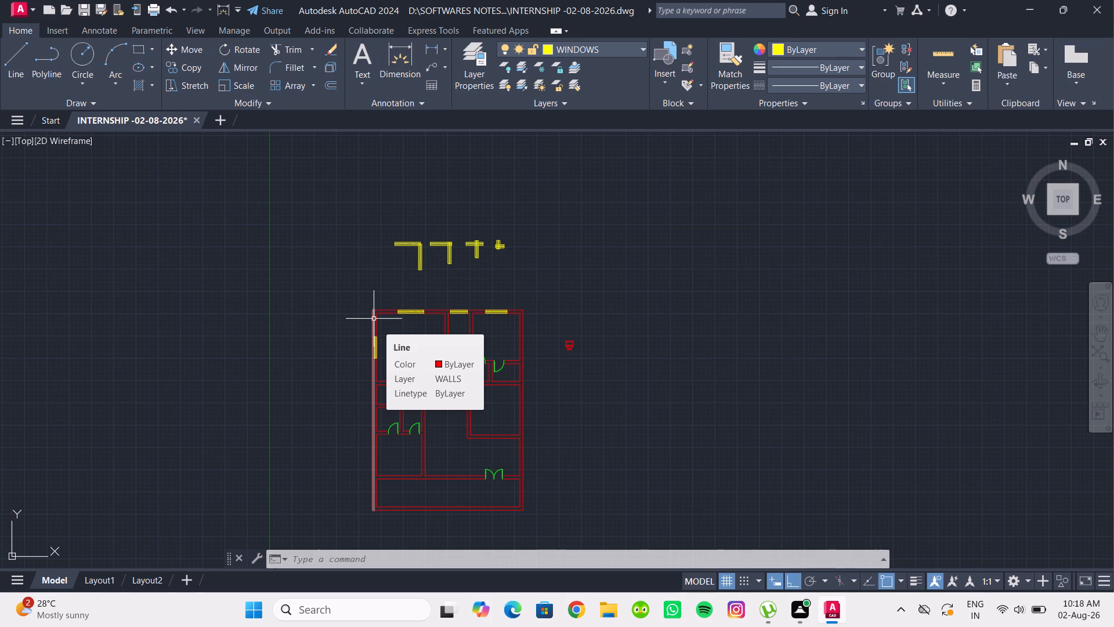
Copy the shortest vertical window from its right-edge midpoint to the middle of the outer left wall of the small room below the top-left room.
middle_click_drag(413, 344, 414, 329)
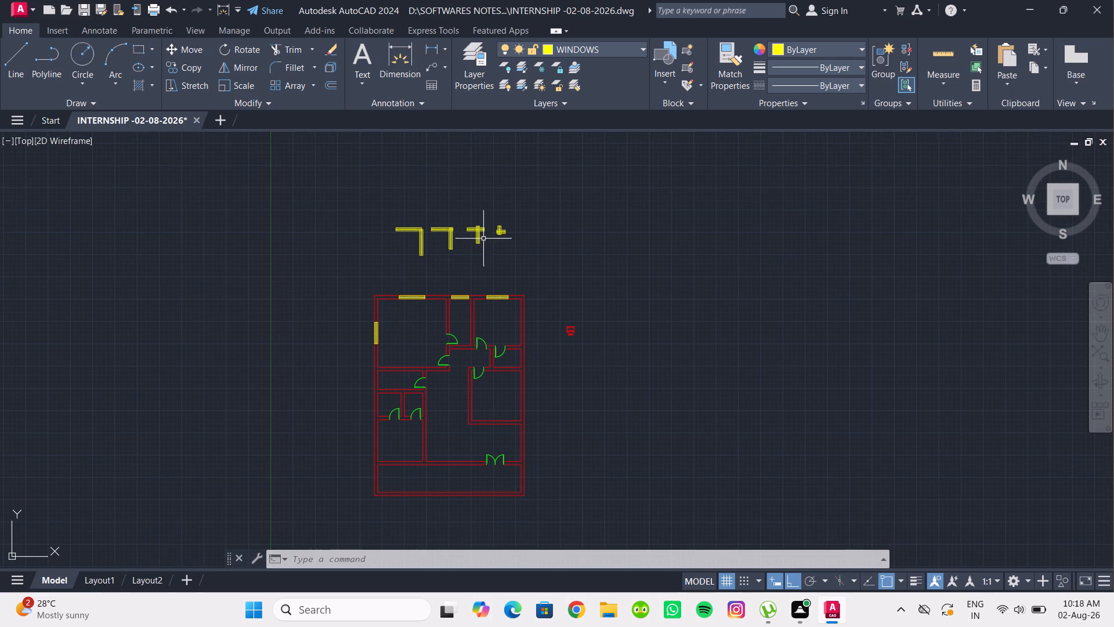
scroll(489, 230, "up", 3)
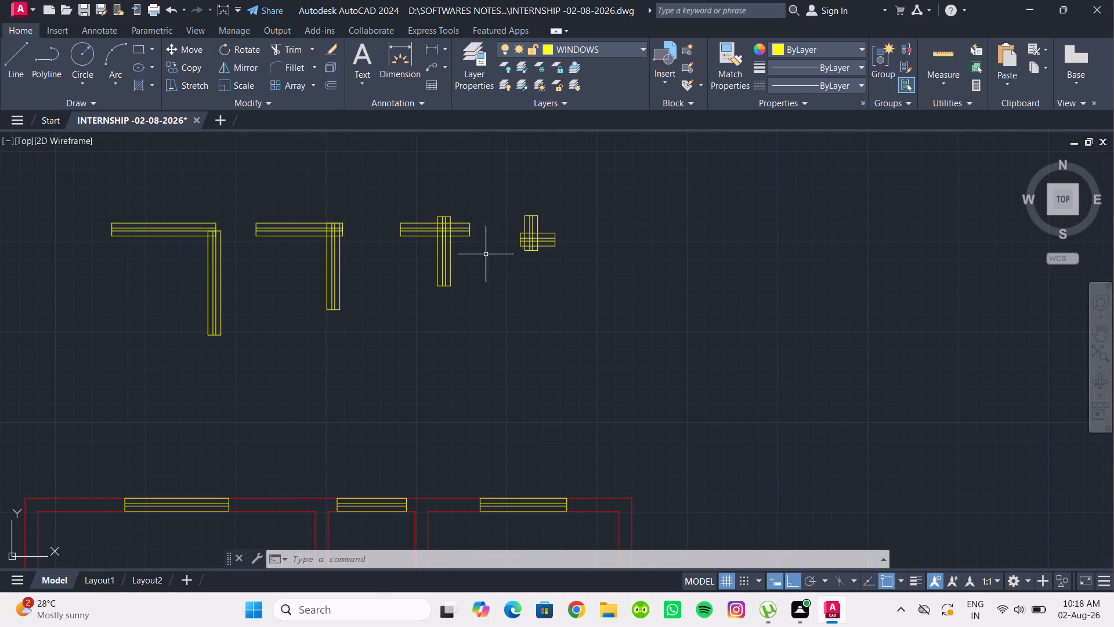
left_click(533, 224)
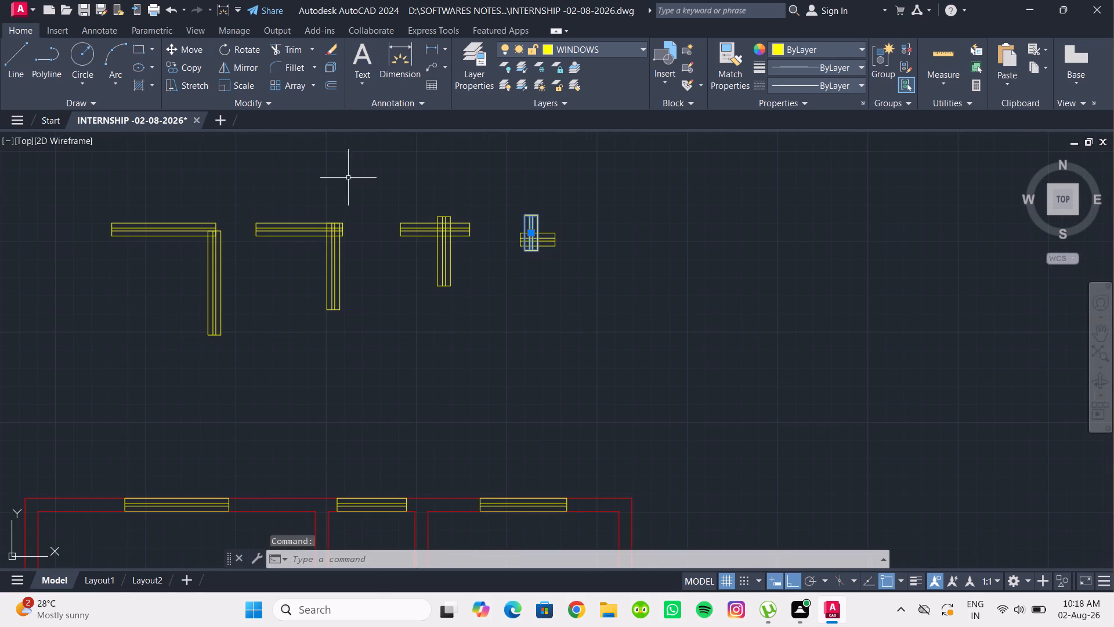
left_click(189, 71)
scroll(523, 242, "up", 3)
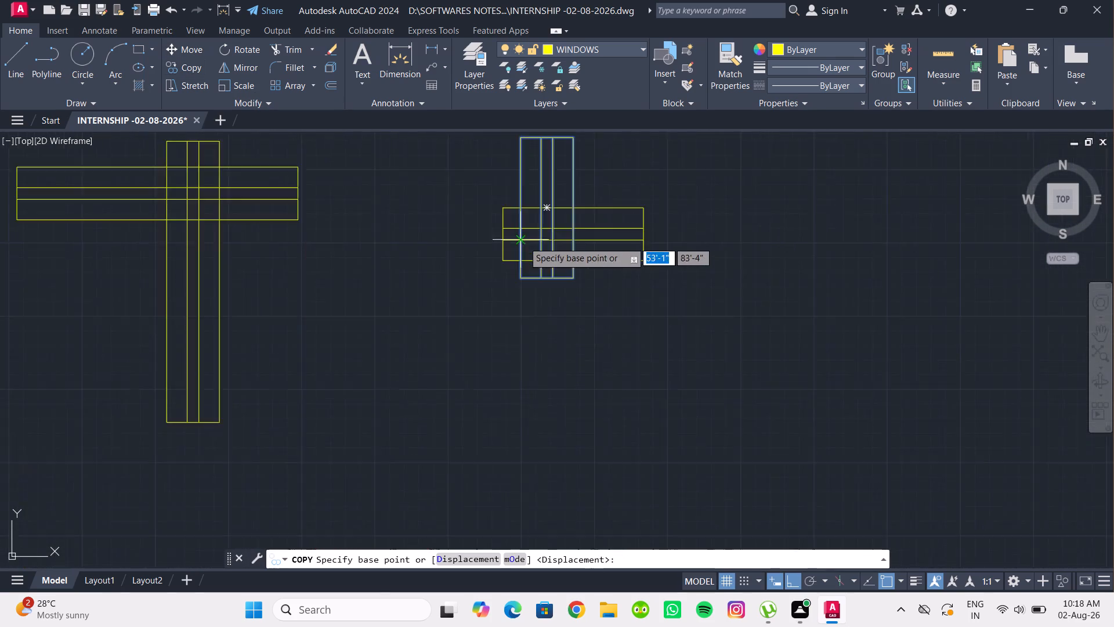
left_click(573, 212)
scroll(444, 301, "down", 2)
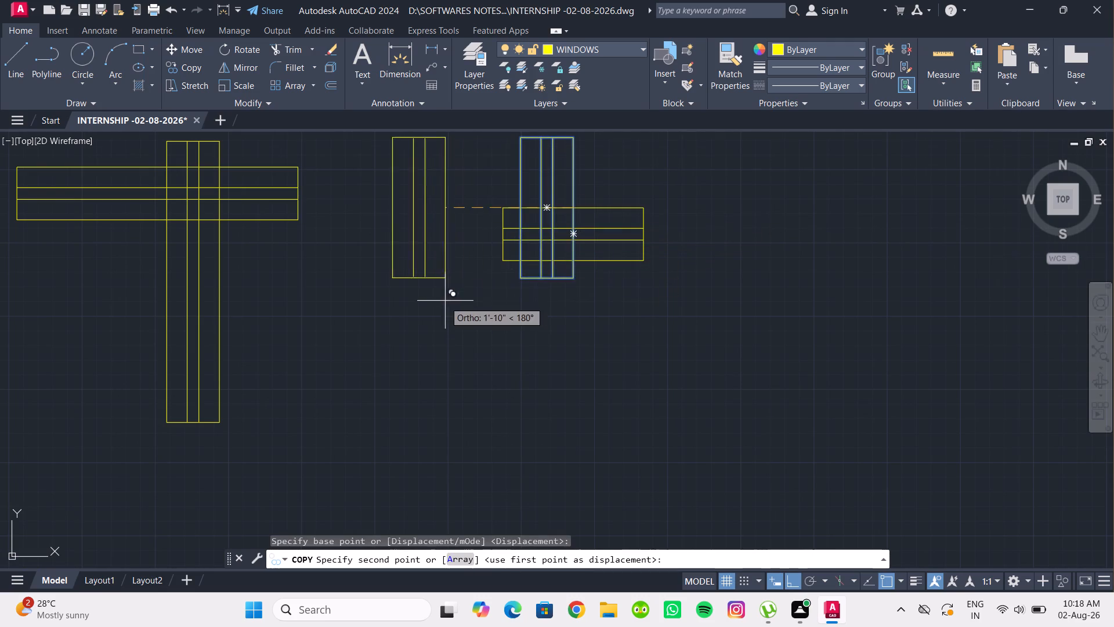
scroll(441, 305, "down", 1)
middle_click_drag(439, 306, 583, 175)
scroll(346, 433, "down", 1)
middle_click_drag(346, 433, 476, 250)
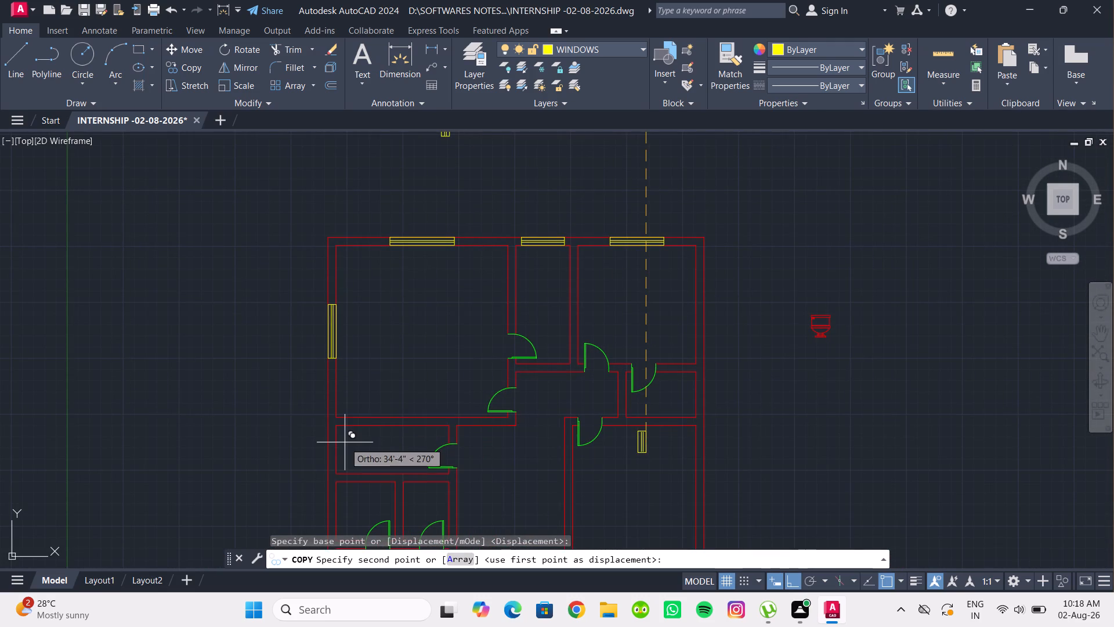
left_click(339, 446)
middle_click_drag(415, 423, 449, 225)
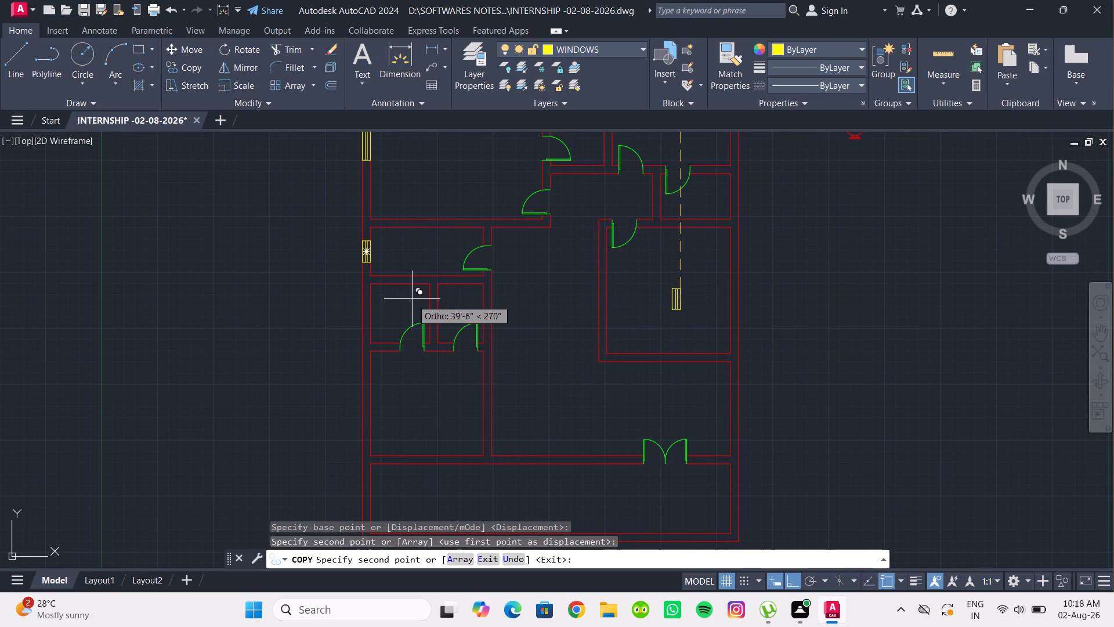
middle_click_drag(444, 319, 450, 438)
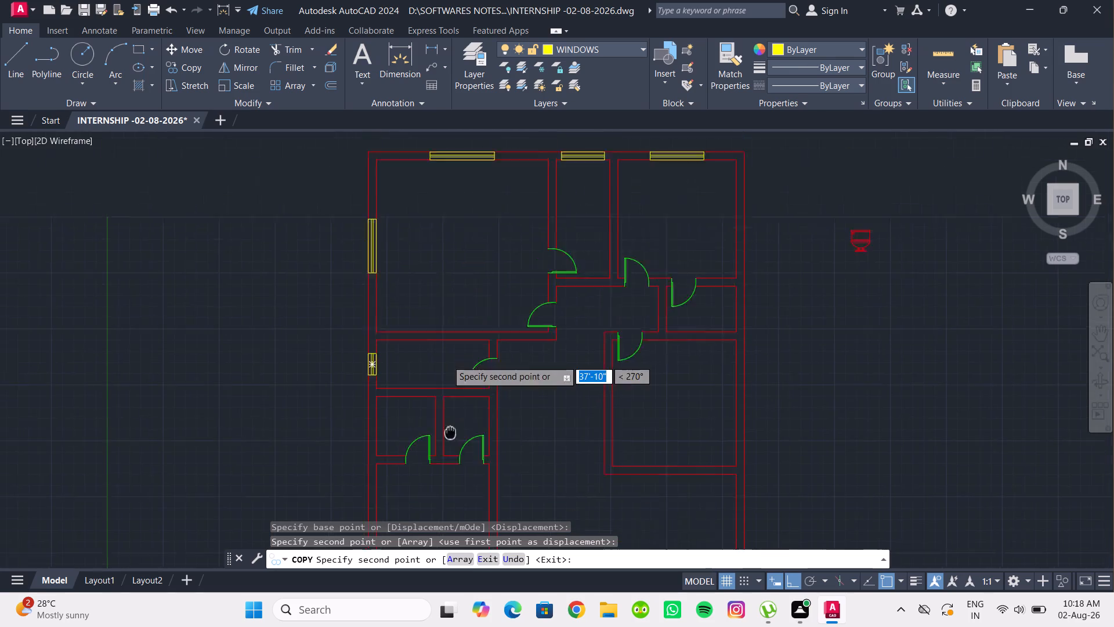
middle_click_drag(450, 438, 445, 479)
key("Escape")
Copy the third vertical window from its right-edge midpoint to the middle of the outer left wall of the left small twin room.
middle_click_drag(575, 266, 553, 423)
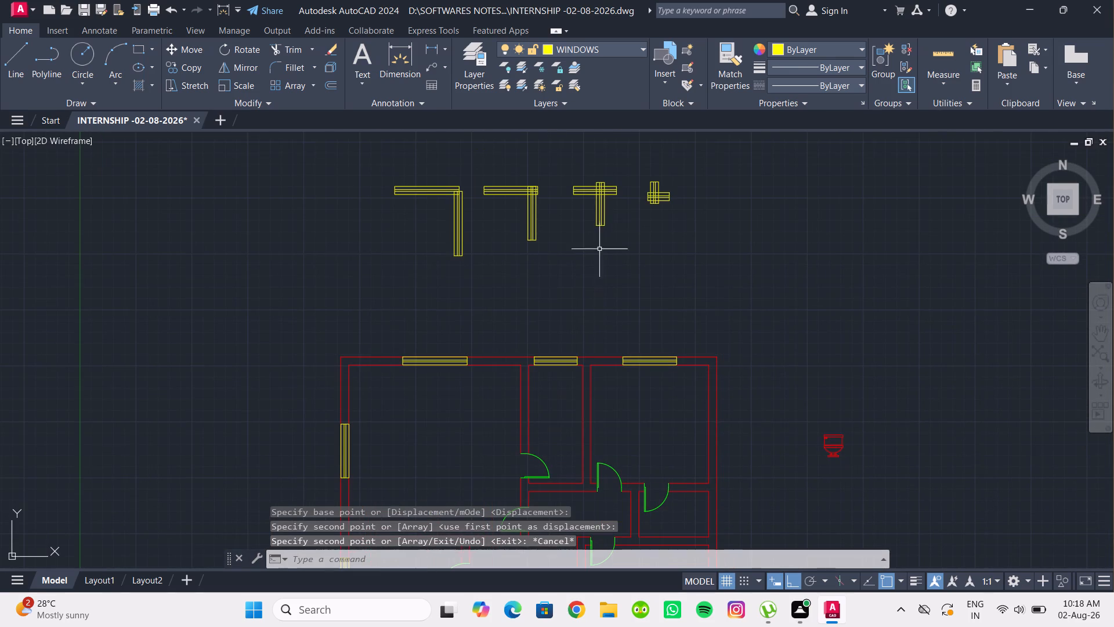
left_click(605, 207)
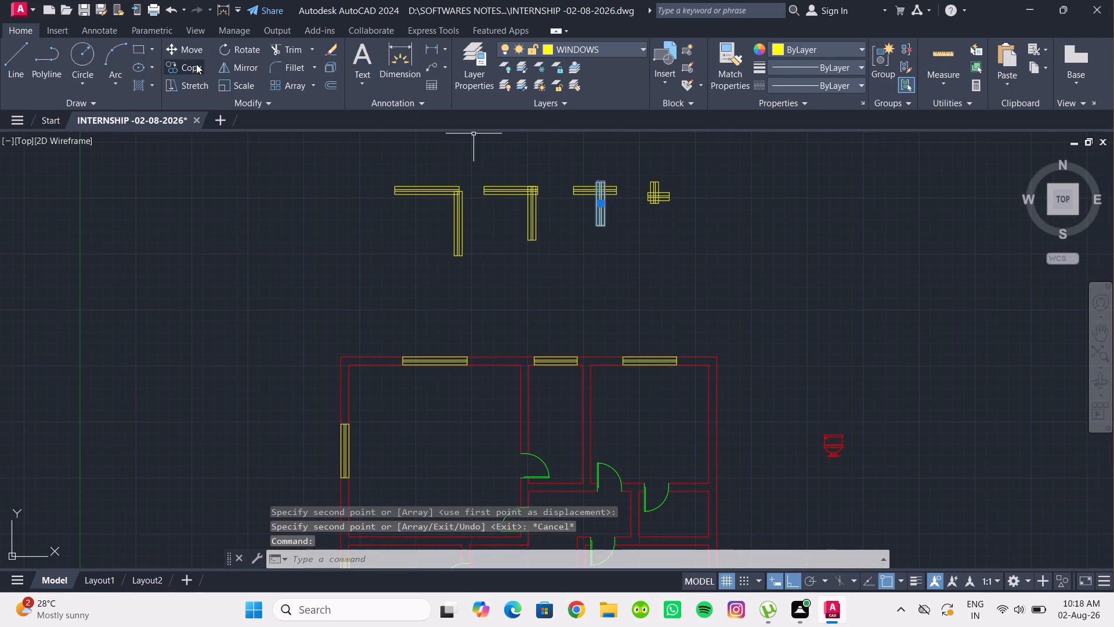
left_click(189, 63)
scroll(605, 188, "up", 3)
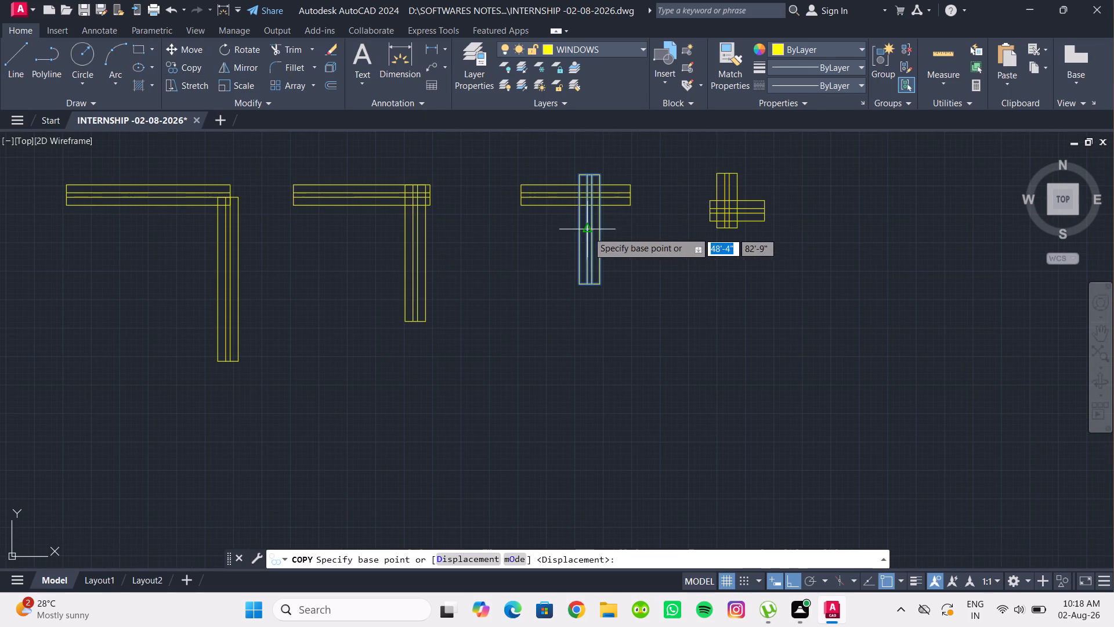
left_click(600, 228)
scroll(477, 304, "down", 2)
middle_click_drag(476, 308, 519, 173)
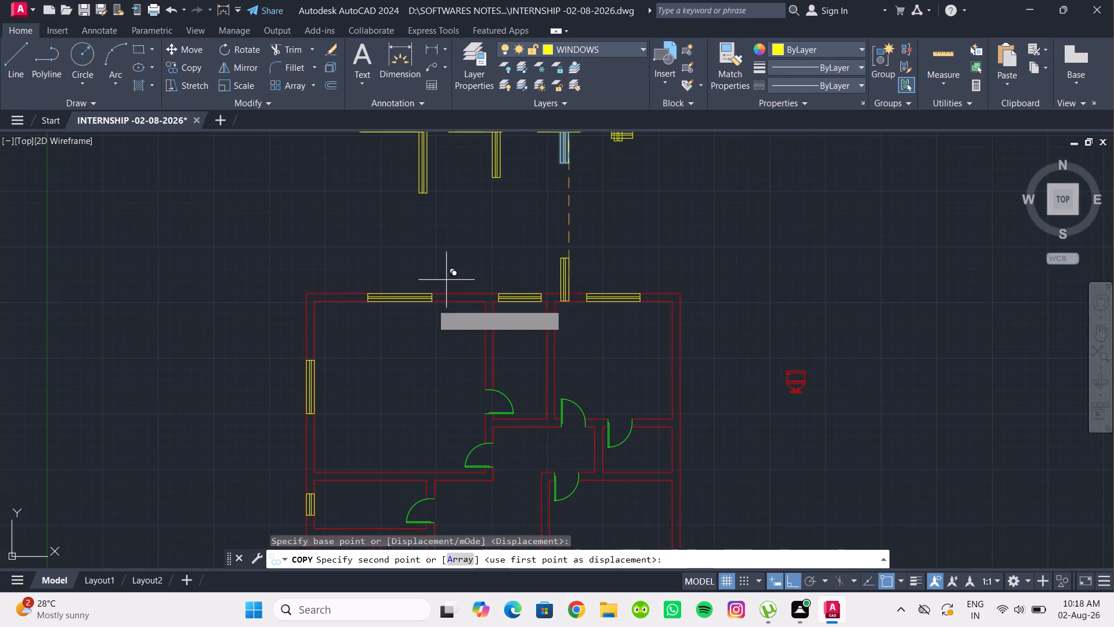
middle_click_drag(395, 402, 424, 200)
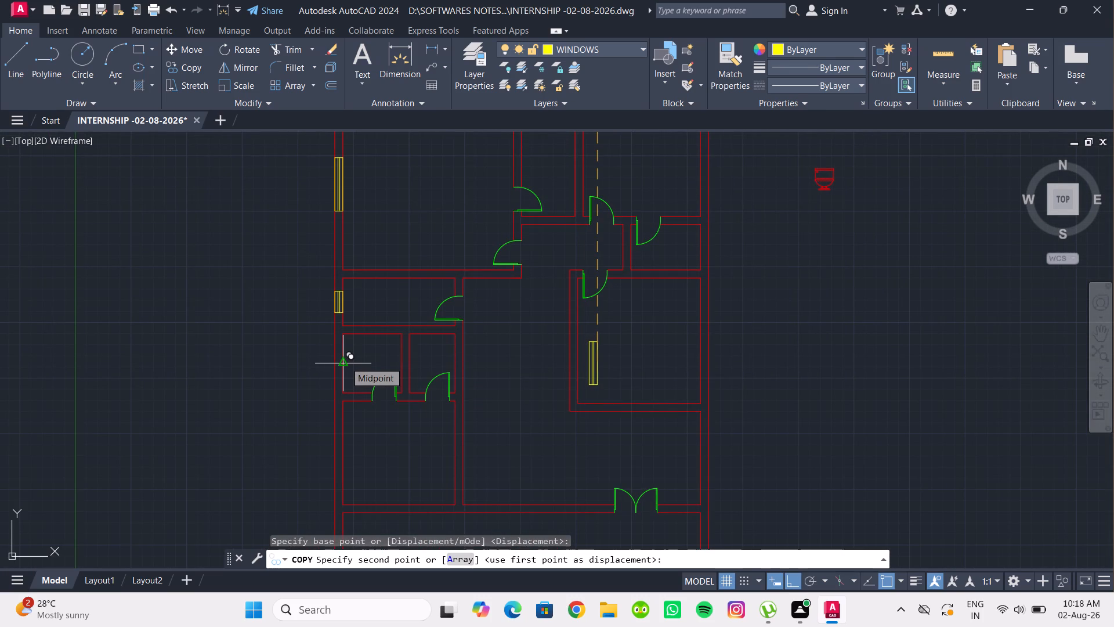
left_click(345, 362)
Place another copy of the third vertical window at the middle of the outer left wall of the room below the twin rooms.
middle_click_drag(366, 380, 361, 265)
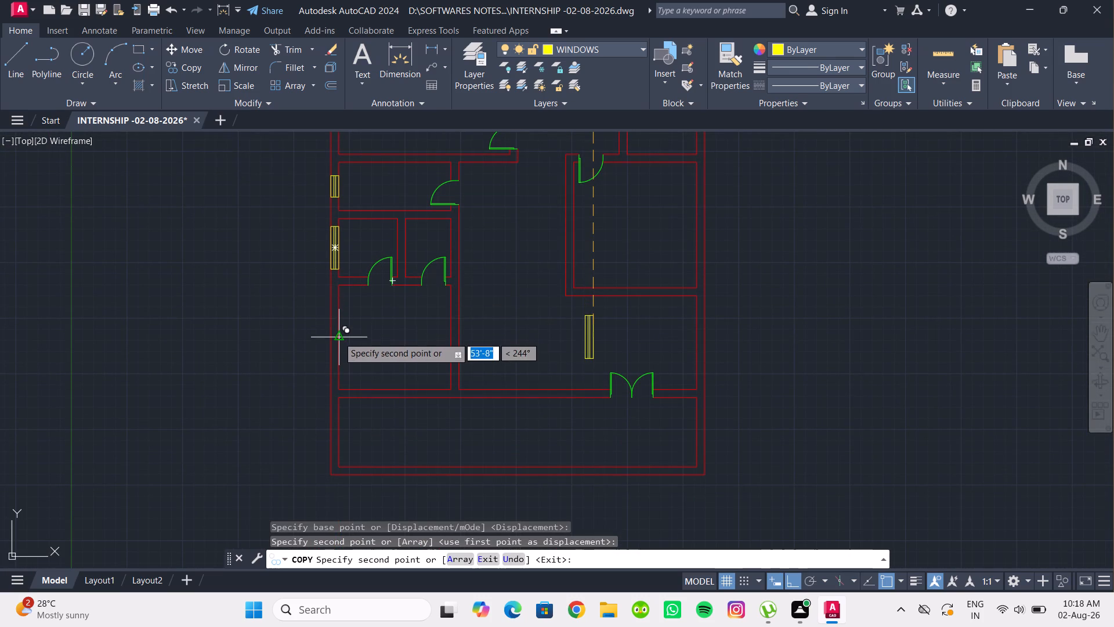
left_click(338, 337)
scroll(396, 320, "down", 1)
middle_click_drag(394, 319, 371, 273)
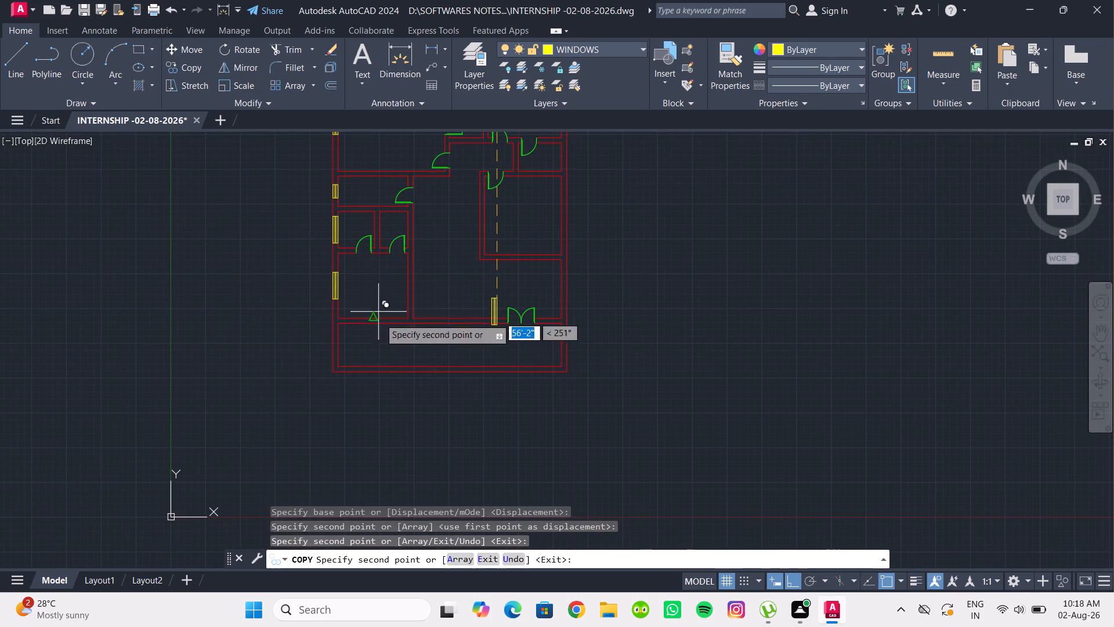
key("Escape")
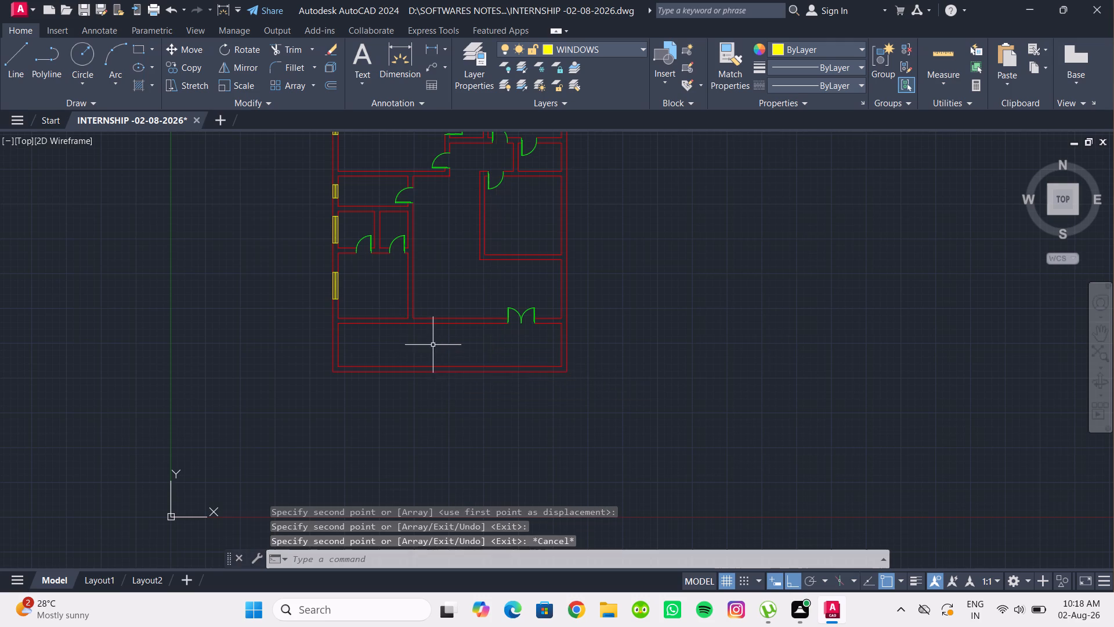
Copy the third horizontal window from its upper-edge midpoint into the lower wall of the room below the twin rooms, right of centre.
scroll(435, 327, "down", 2)
middle_click_drag(435, 349, 435, 408)
middle_click_drag(531, 255, 531, 294)
scroll(461, 275, "up", 3)
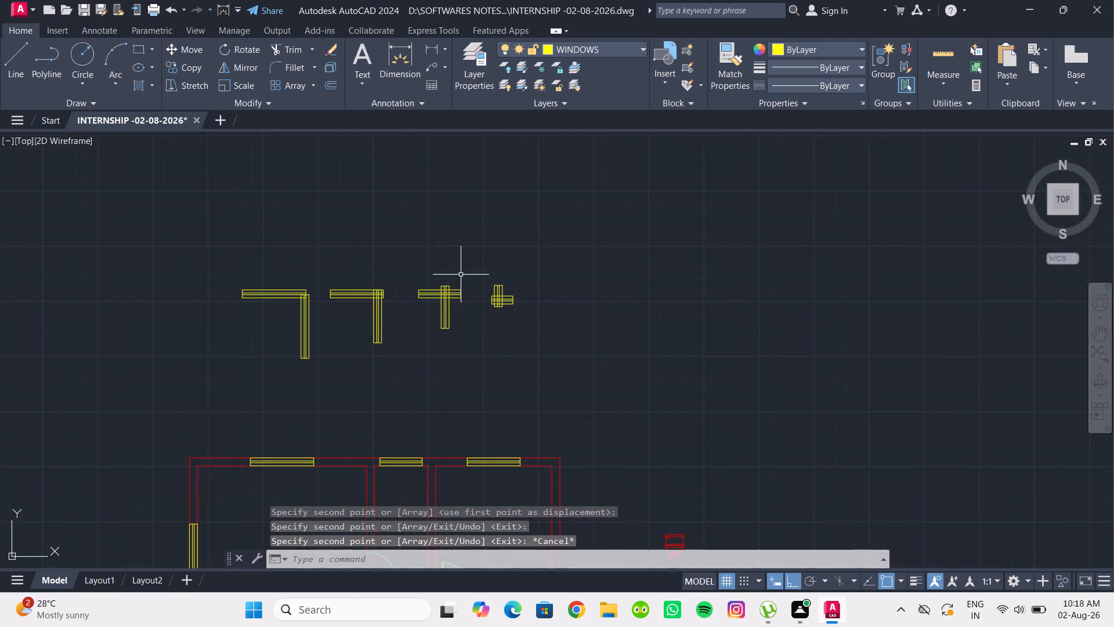
left_click_drag(440, 308, 424, 286)
key("Escape")
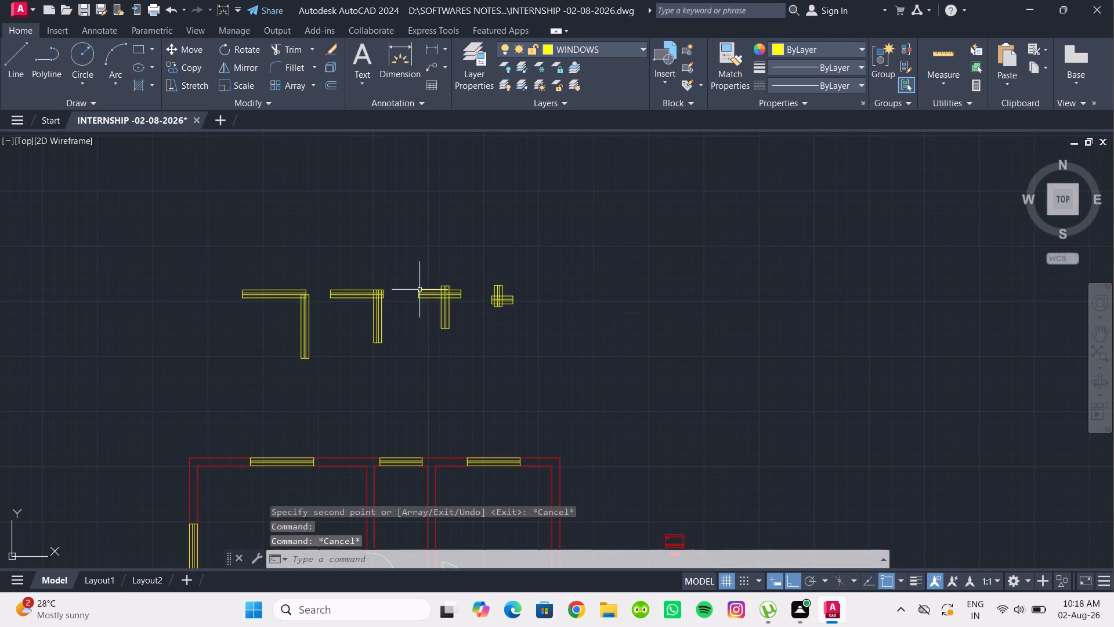
left_click(422, 297)
left_click(195, 70)
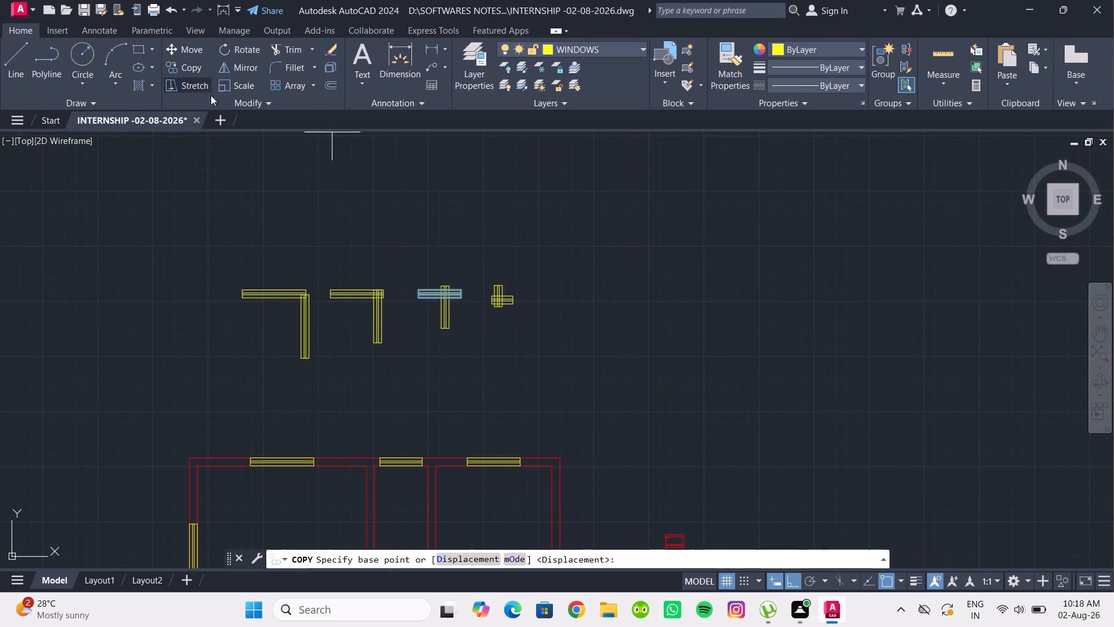
scroll(437, 269, "up", 3)
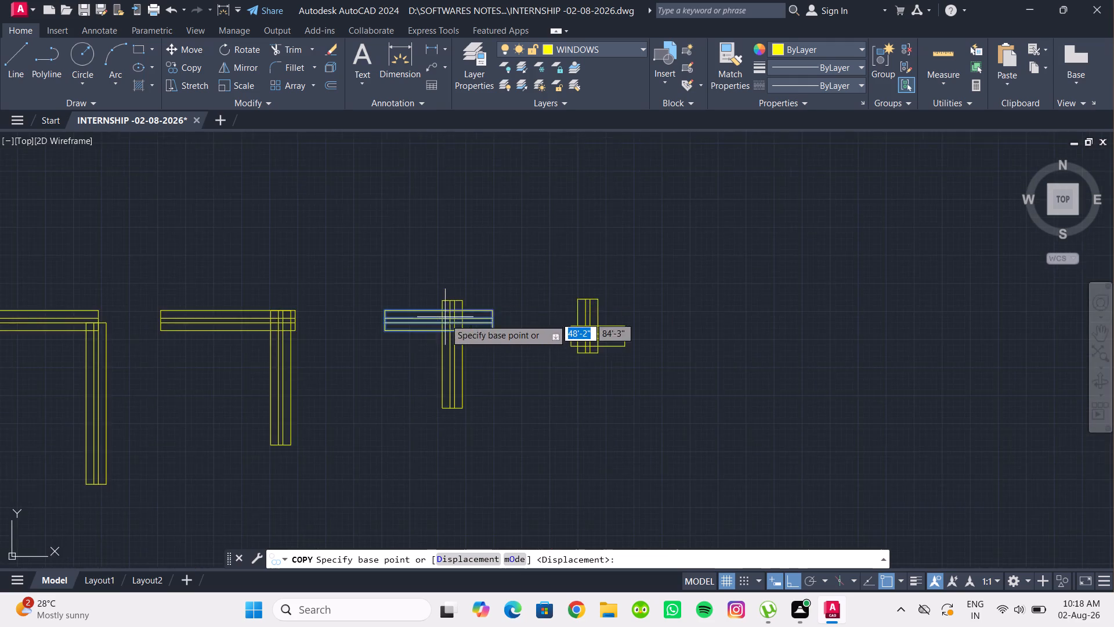
scroll(446, 329, "up", 2)
left_click(413, 268)
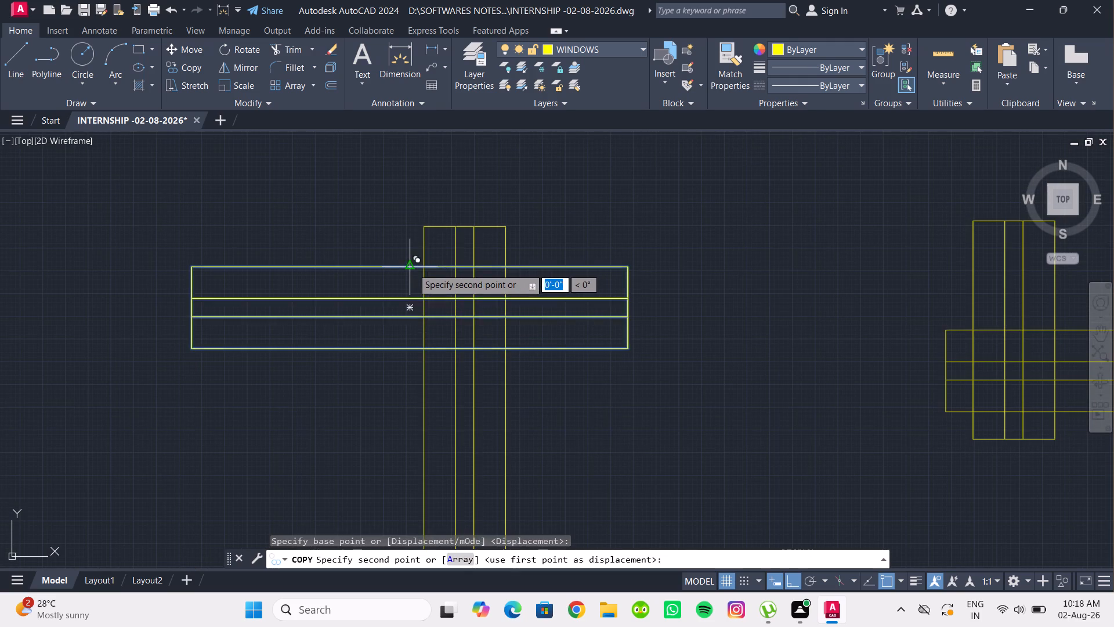
scroll(419, 278, "down", 5)
middle_click_drag(418, 294, 457, 207)
scroll(417, 308, "down", 2)
middle_click_drag(411, 330, 414, 220)
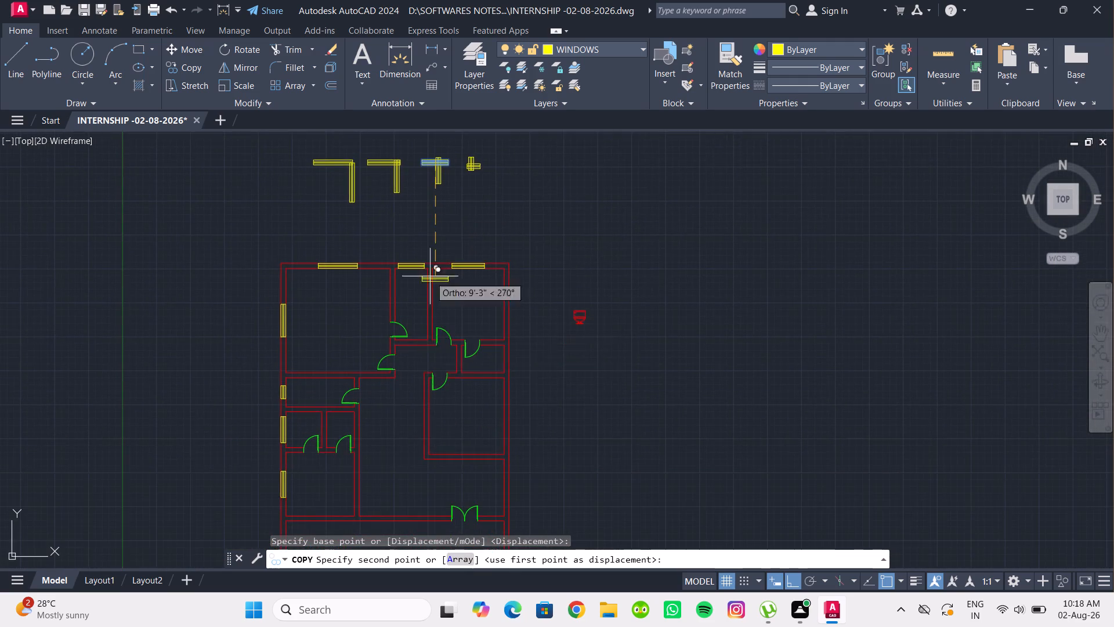
middle_click_drag(417, 366, 413, 301)
scroll(314, 454, "up", 3)
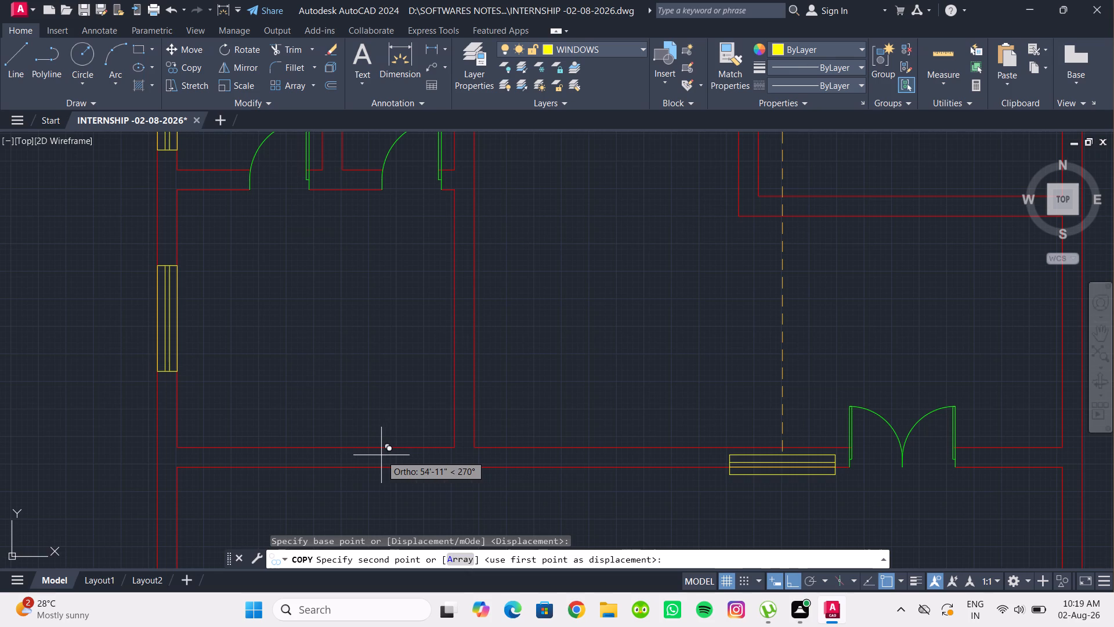
left_click(380, 453)
Place another copy of the third horizontal window in the hall's lower wall, just left of the double door.
scroll(400, 387, "down", 1)
middle_click_drag(399, 387, 397, 407)
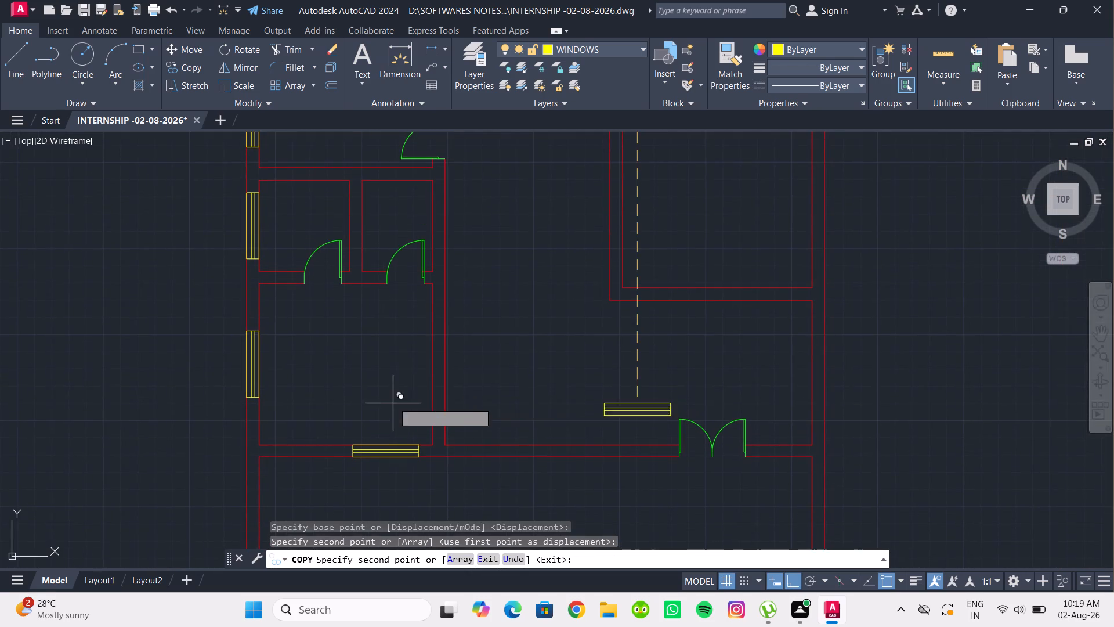
scroll(384, 381, "down", 2)
middle_click_drag(384, 381, 368, 420)
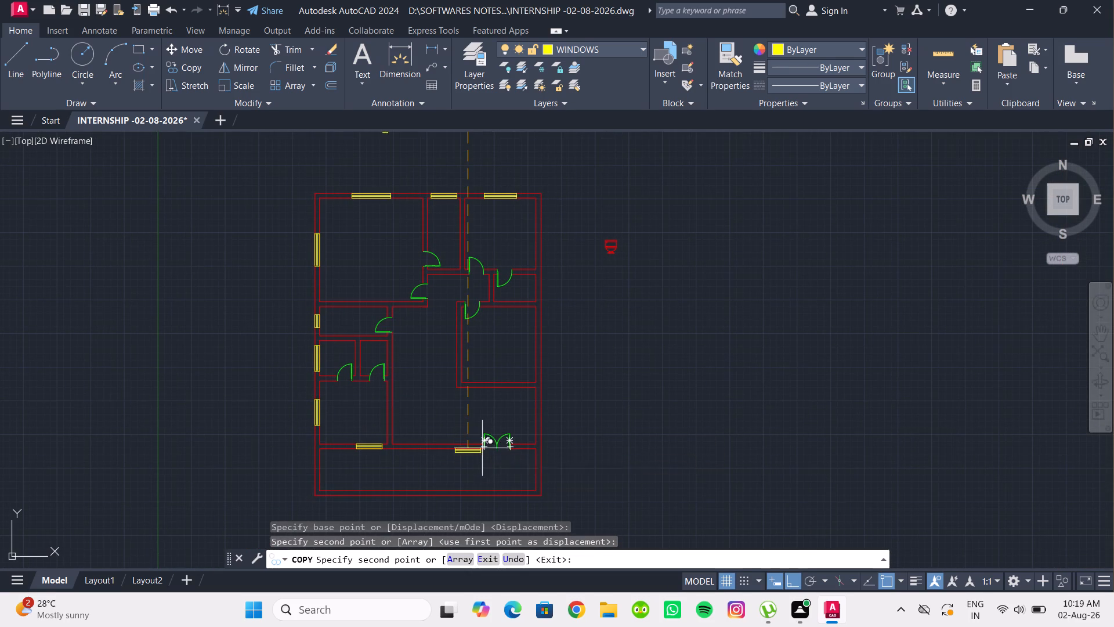
left_click(457, 443)
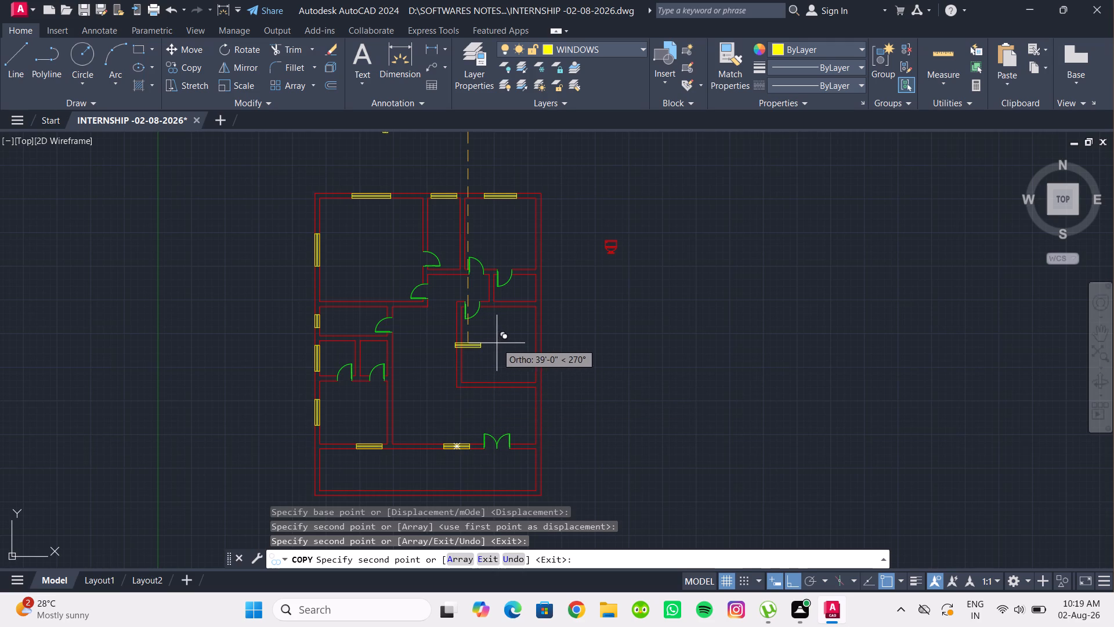
Copy the fourth, smallest vertical window from its left-edge midpoint to the middle of the small upper-right room's outer right wall.
key("Escape")
middle_click_drag(497, 343, 459, 411)
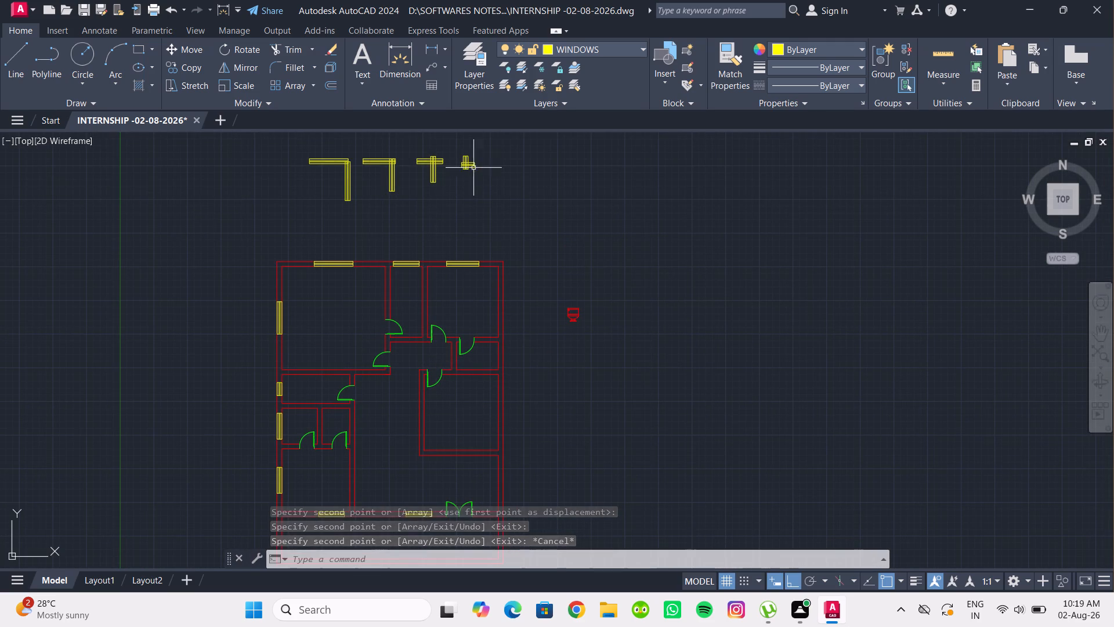
scroll(473, 163, "up", 4)
left_click(411, 158)
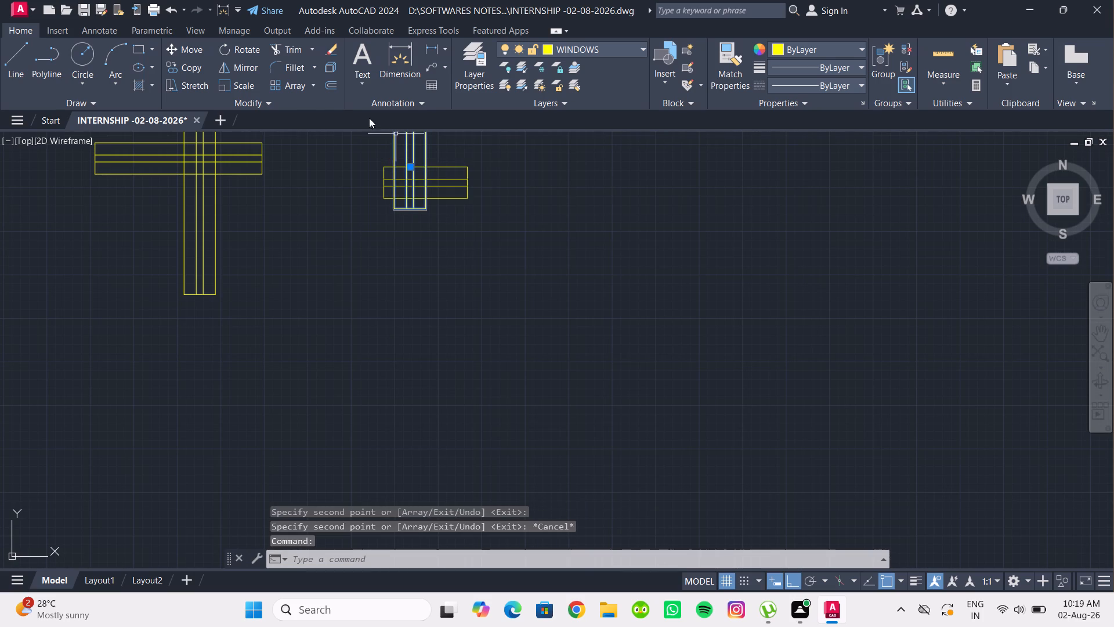
left_click(185, 70)
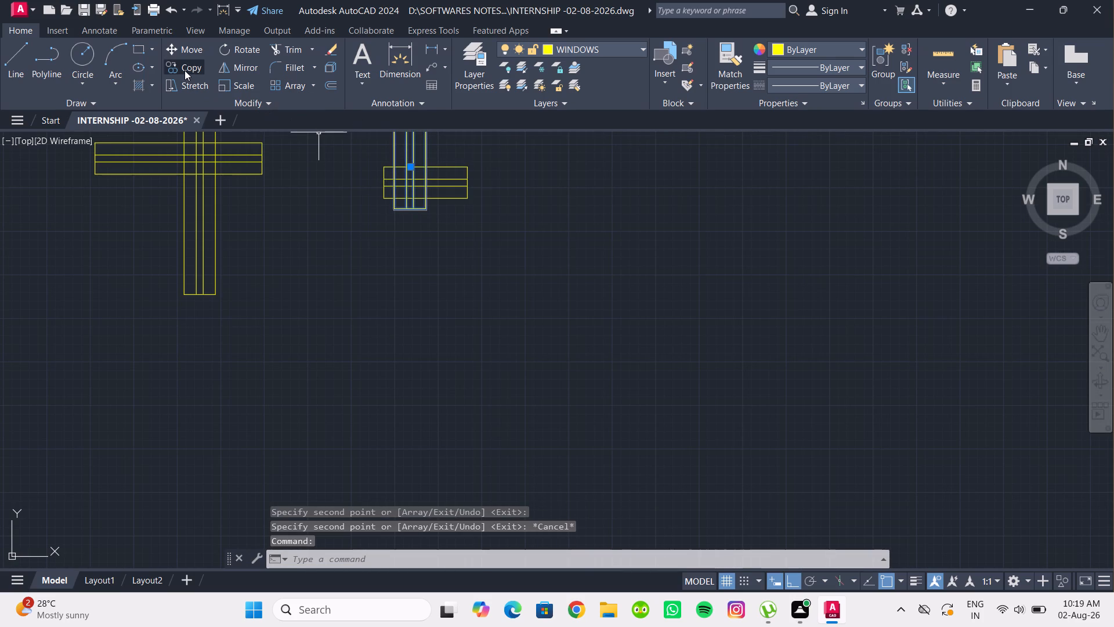
middle_click_drag(316, 320, 319, 475)
scroll(318, 325, "up", 1)
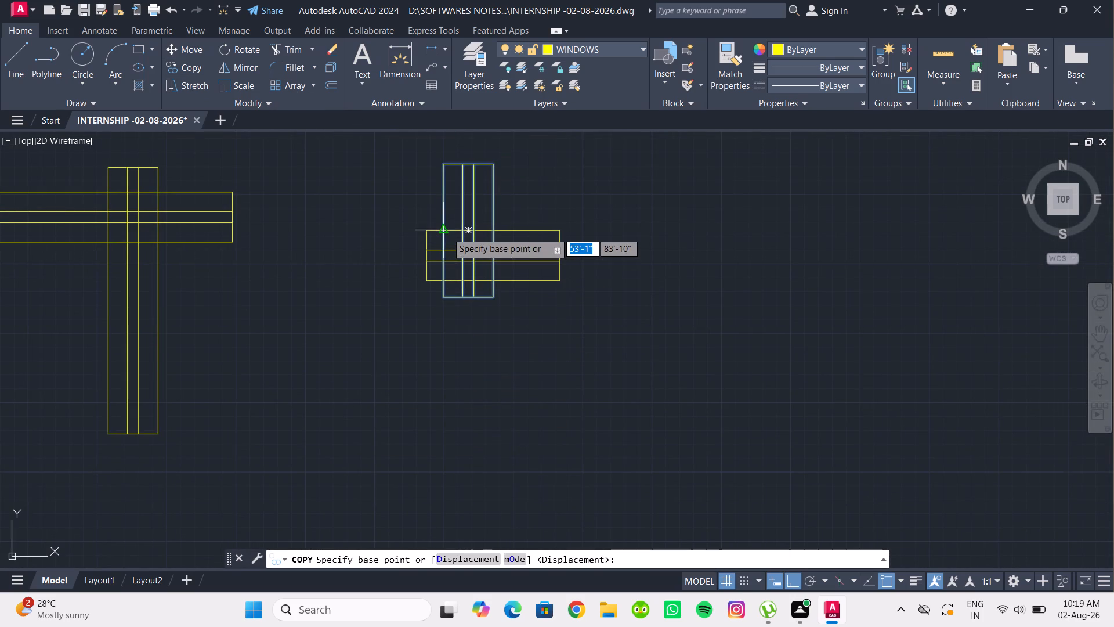
left_click(447, 232)
scroll(485, 354, "down", 2)
middle_click_drag(486, 363, 473, 233)
middle_click_drag(483, 349, 466, 226)
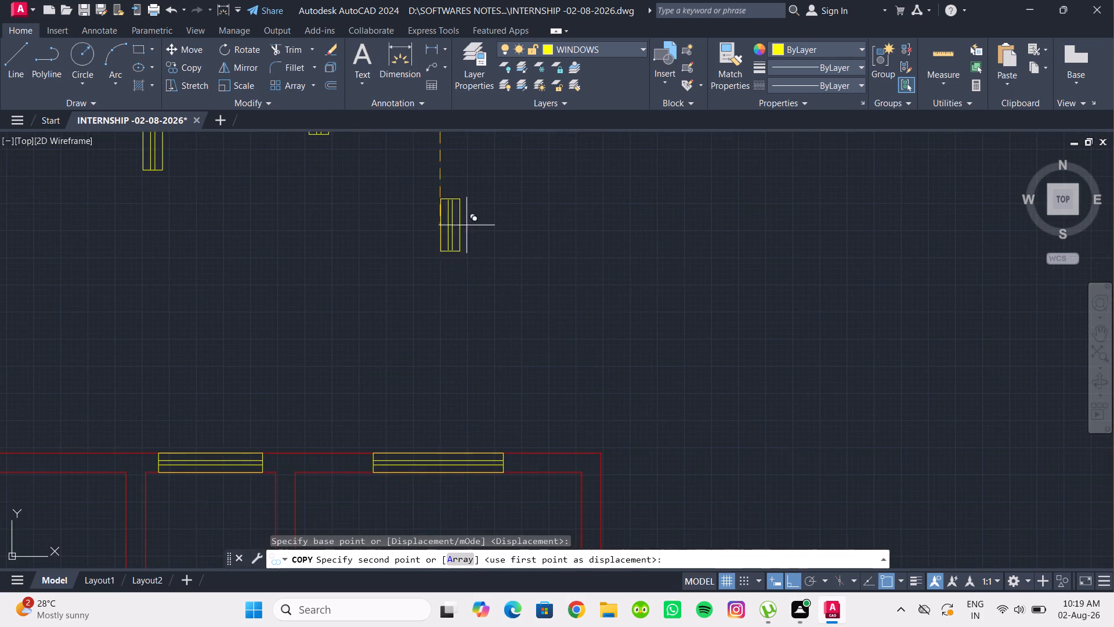
middle_click_drag(499, 345, 460, 232)
middle_click_drag(502, 401, 477, 243)
middle_click_drag(531, 385, 501, 245)
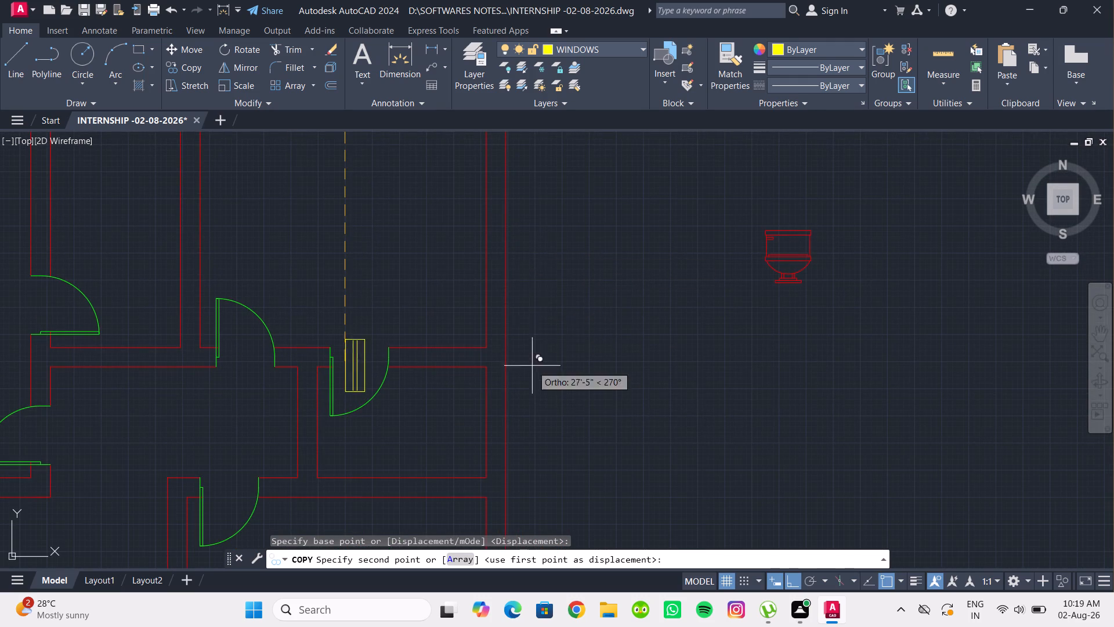
left_click(490, 422)
scroll(546, 392, "down", 2)
middle_click(546, 392)
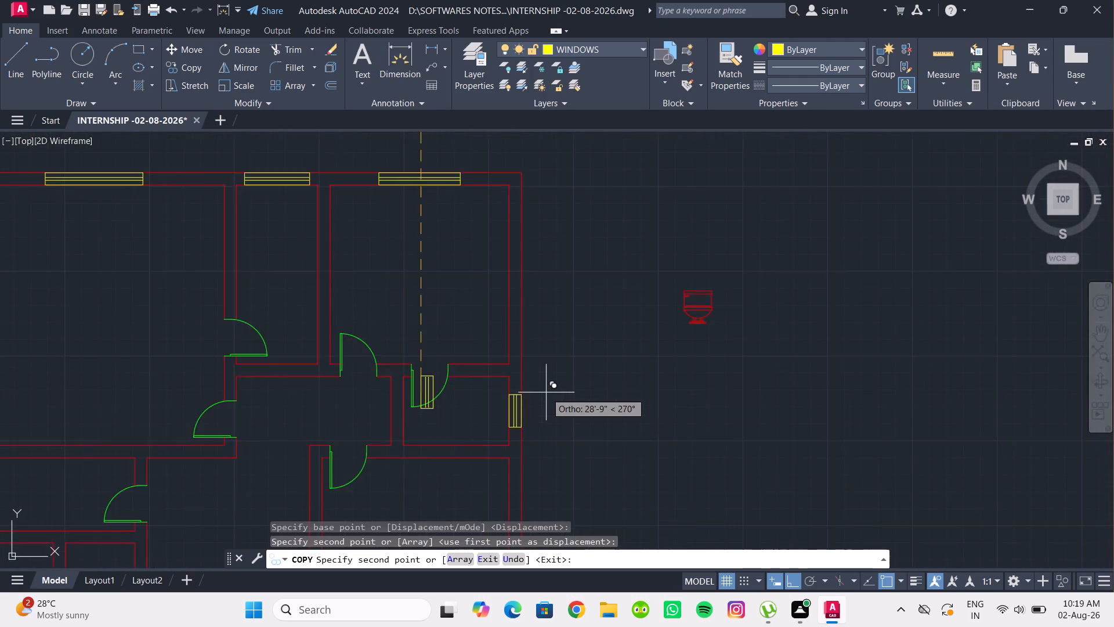
key("Escape")
Copy the second vertical window from its left-edge midpoint to the middle of the outer right wall of the room below that small room.
scroll(537, 352, "down", 1)
middle_click_drag(537, 352, 530, 492)
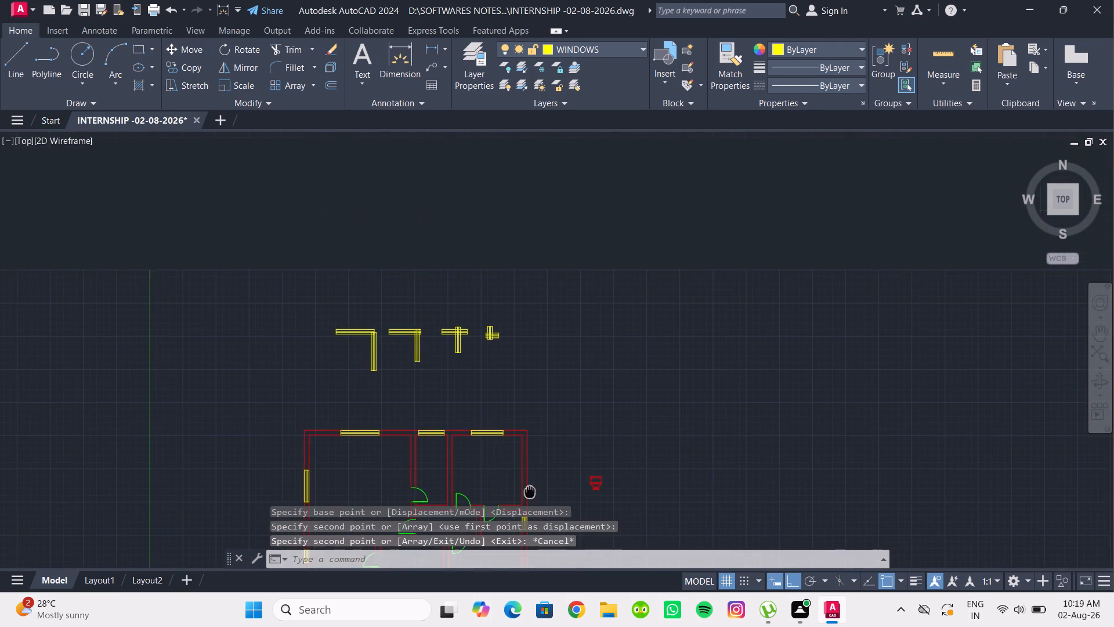
scroll(474, 420, "down", 1)
middle_click_drag(474, 420, 457, 301)
middle_click_drag(470, 361, 471, 302)
middle_click_drag(495, 429, 485, 420)
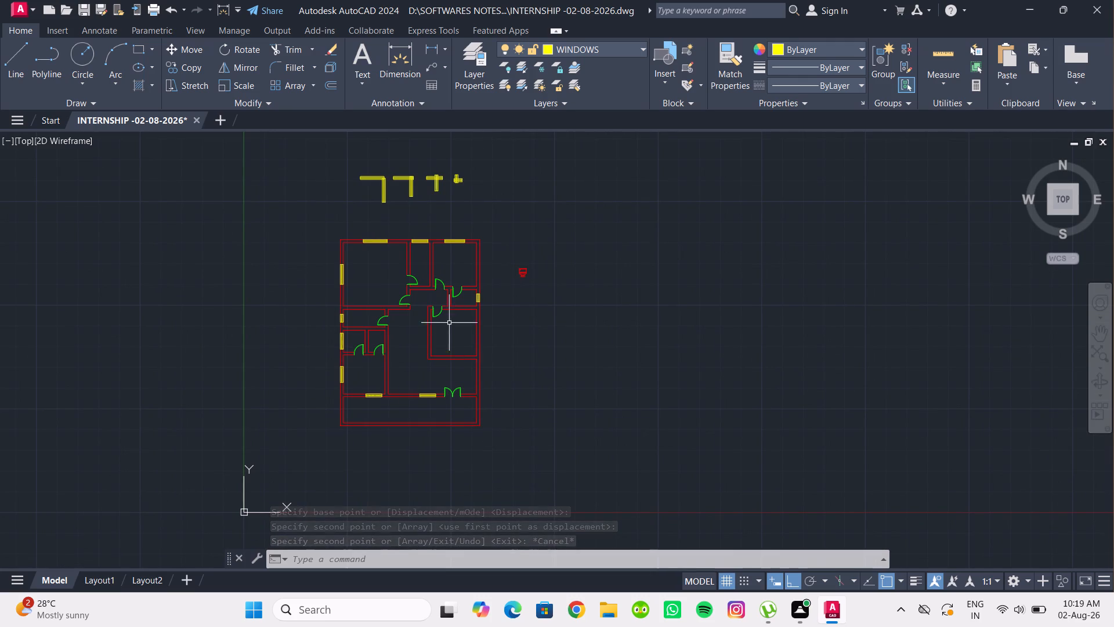
middle_click_drag(411, 217, 417, 272)
scroll(422, 262, "up", 2)
left_click_drag(420, 253, 395, 233)
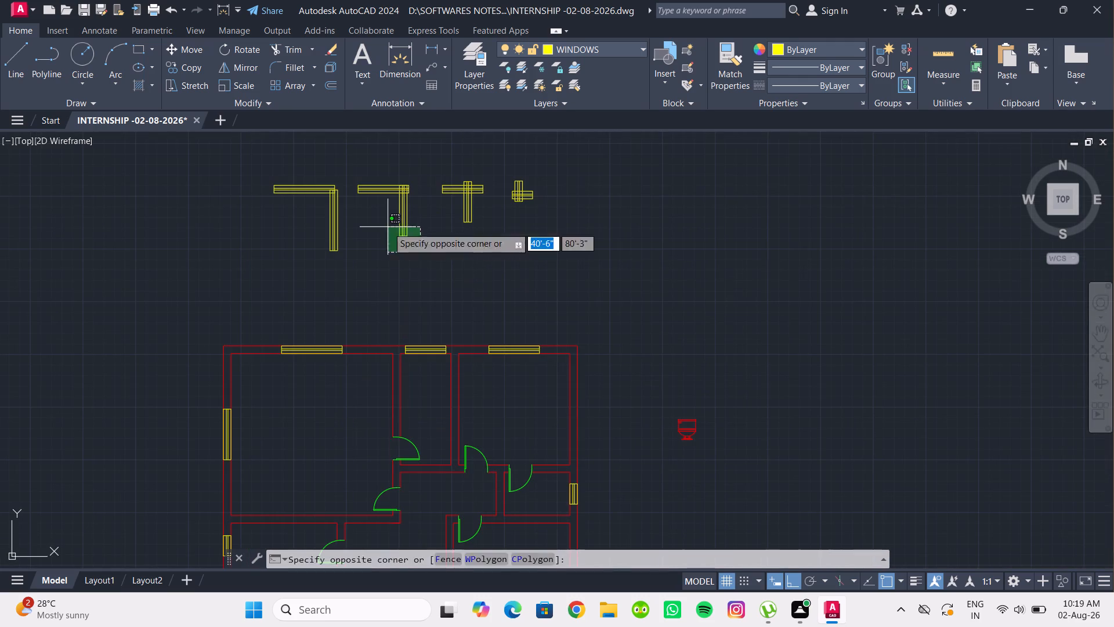
left_click(388, 227)
left_click(196, 74)
scroll(399, 211, "up", 3)
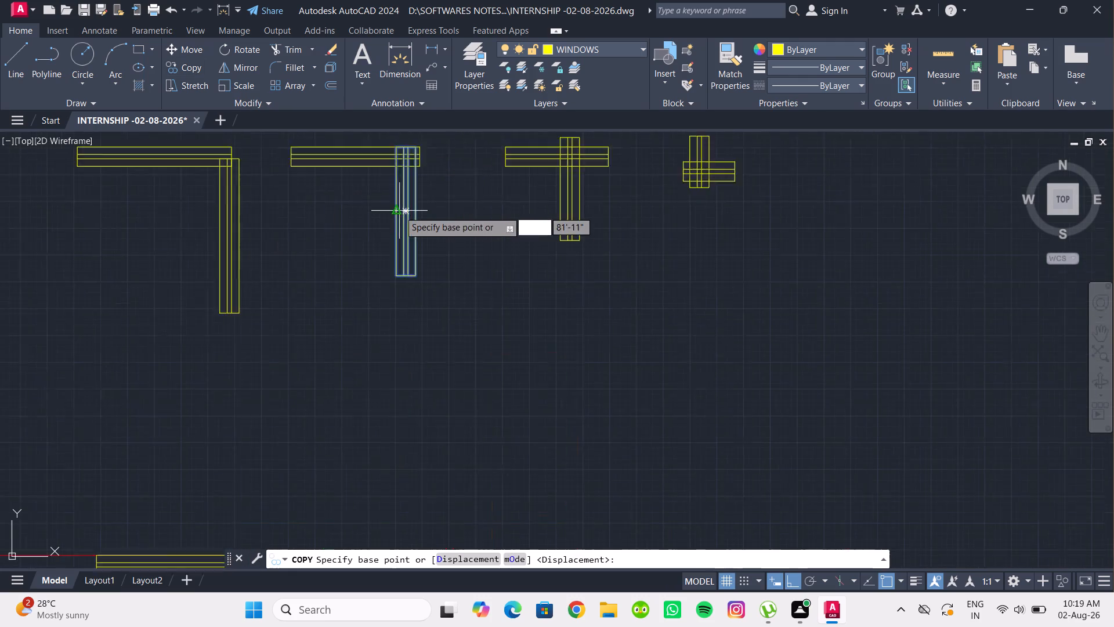
left_click(392, 212)
scroll(436, 271, "down", 2)
middle_click_drag(432, 252, 403, 118)
scroll(466, 243, "down", 2)
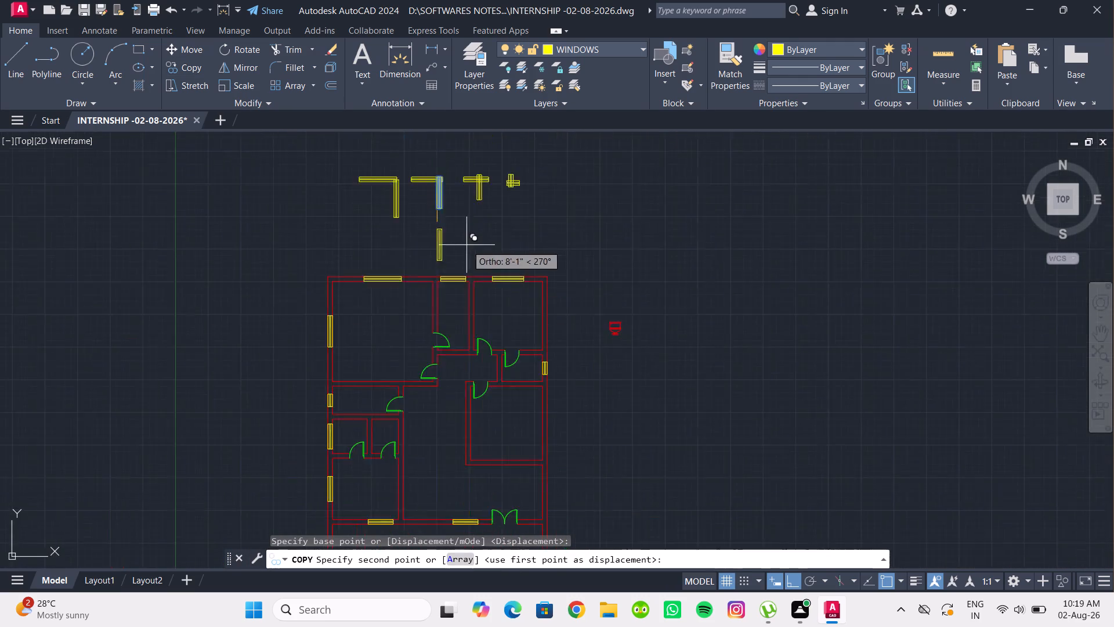
middle_click_drag(466, 246, 428, 152)
scroll(521, 331, "up", 2)
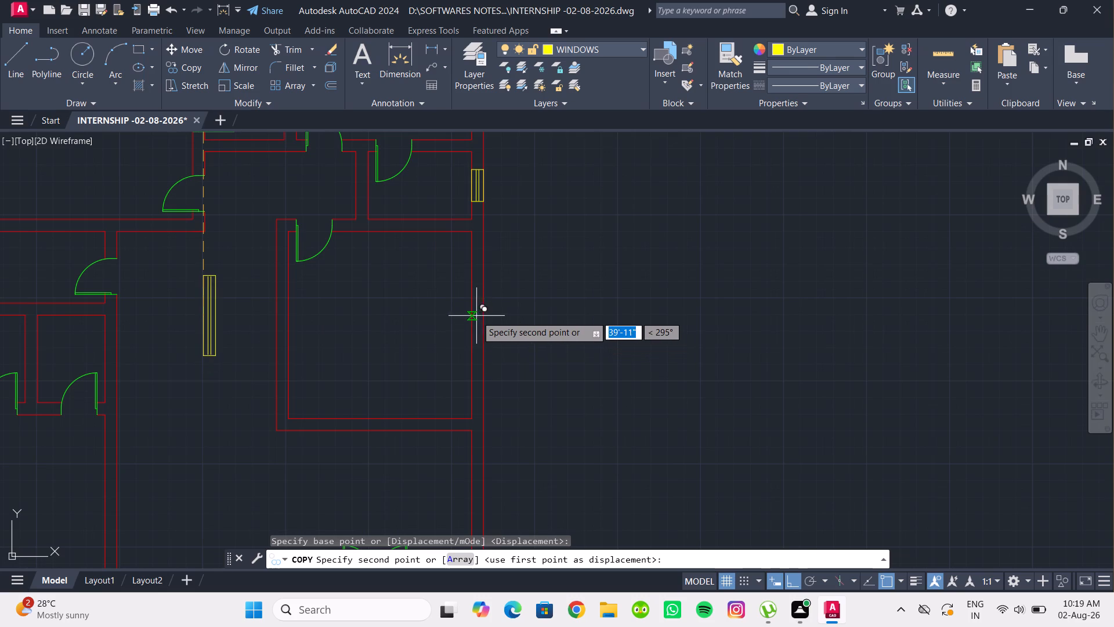
left_click(474, 323)
Place another copy of the second vertical window at the middle of the hall's outer right wall, above the front strip.
scroll(541, 325, "down", 2)
middle_click_drag(539, 325, 513, 261)
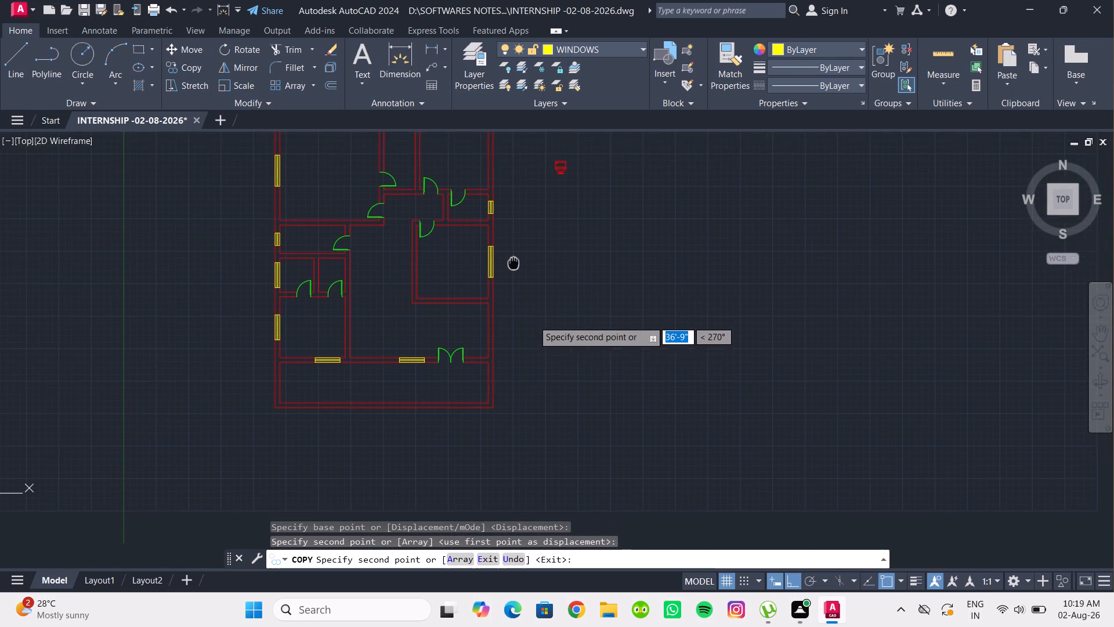
middle_click_drag(513, 261, 513, 260)
scroll(493, 327, "up", 2)
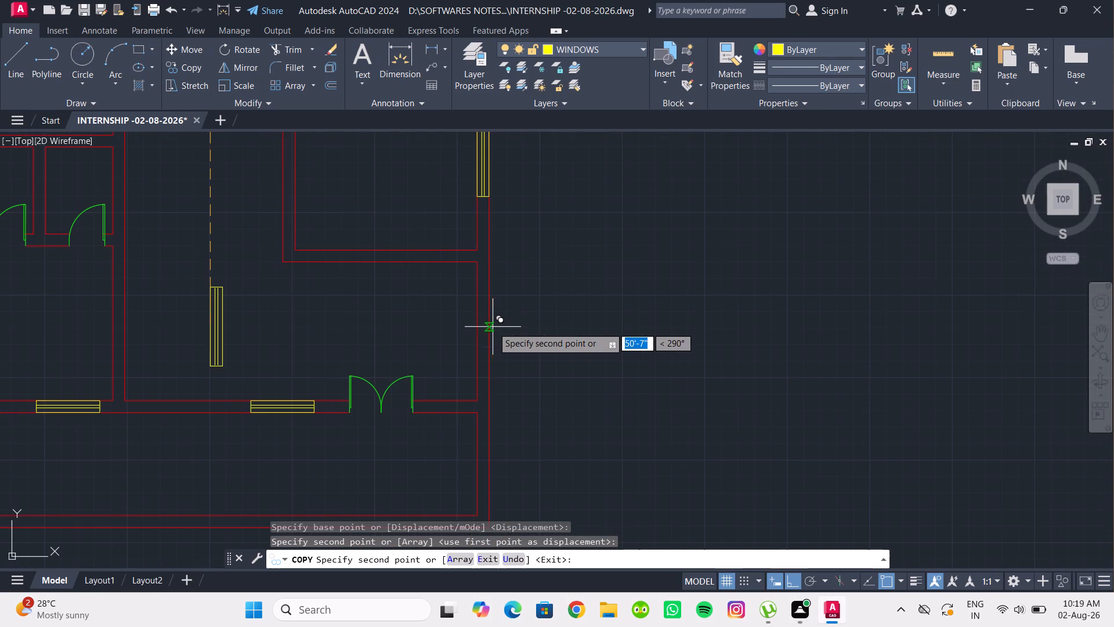
left_click(480, 333)
scroll(542, 326, "down", 2)
middle_click_drag(538, 326, 529, 313)
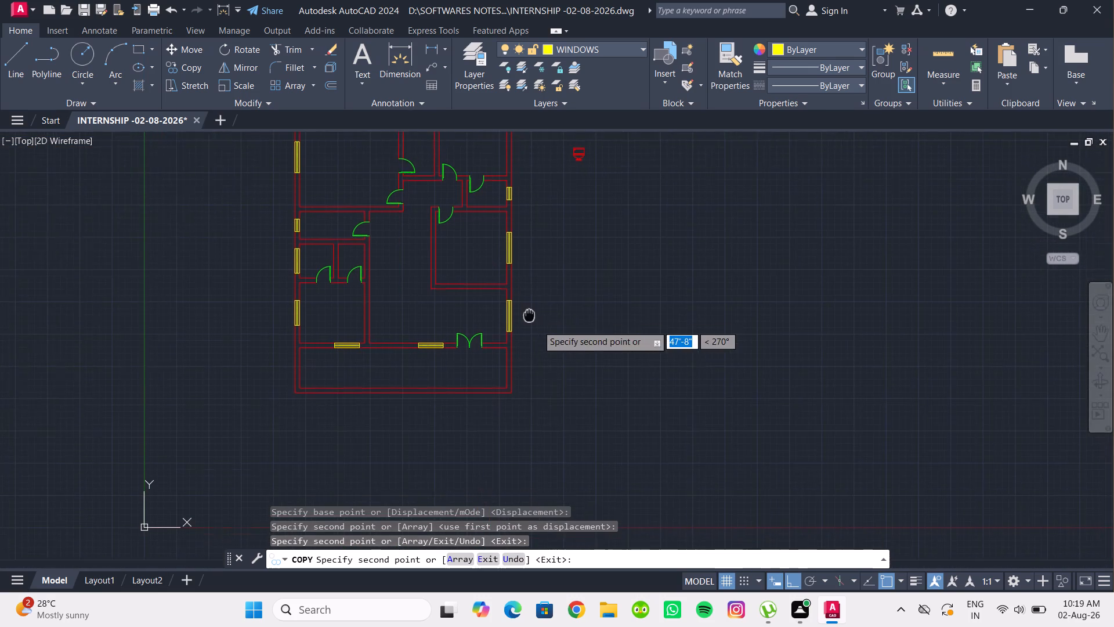
middle_click_drag(529, 313, 529, 305)
scroll(461, 343, "down", 1)
middle_click_drag(461, 343, 487, 358)
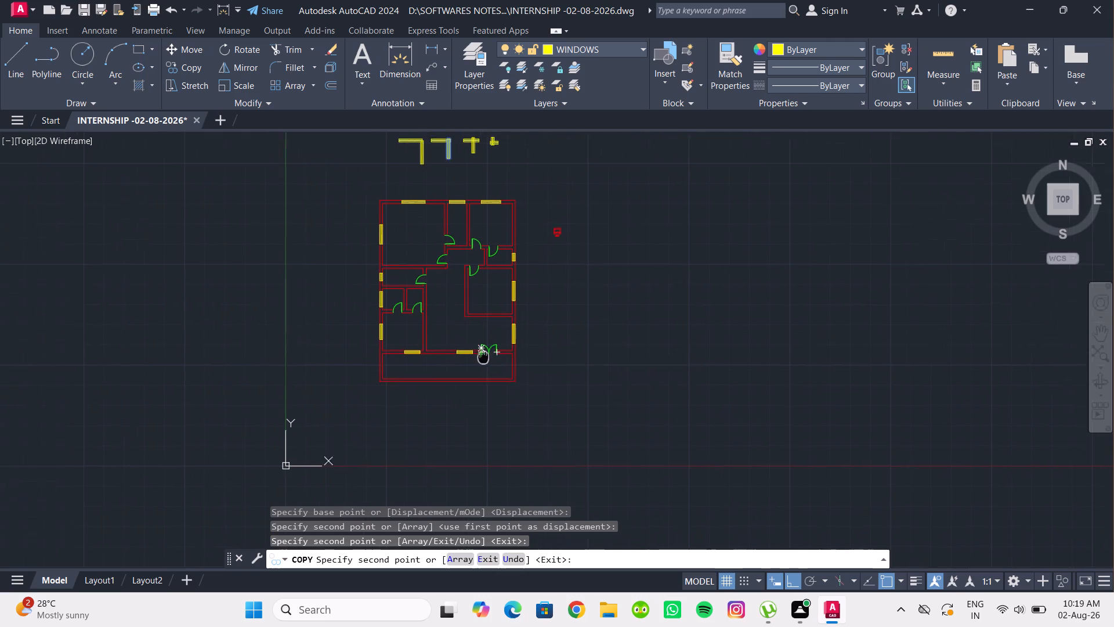
middle_click_drag(487, 358, 501, 401)
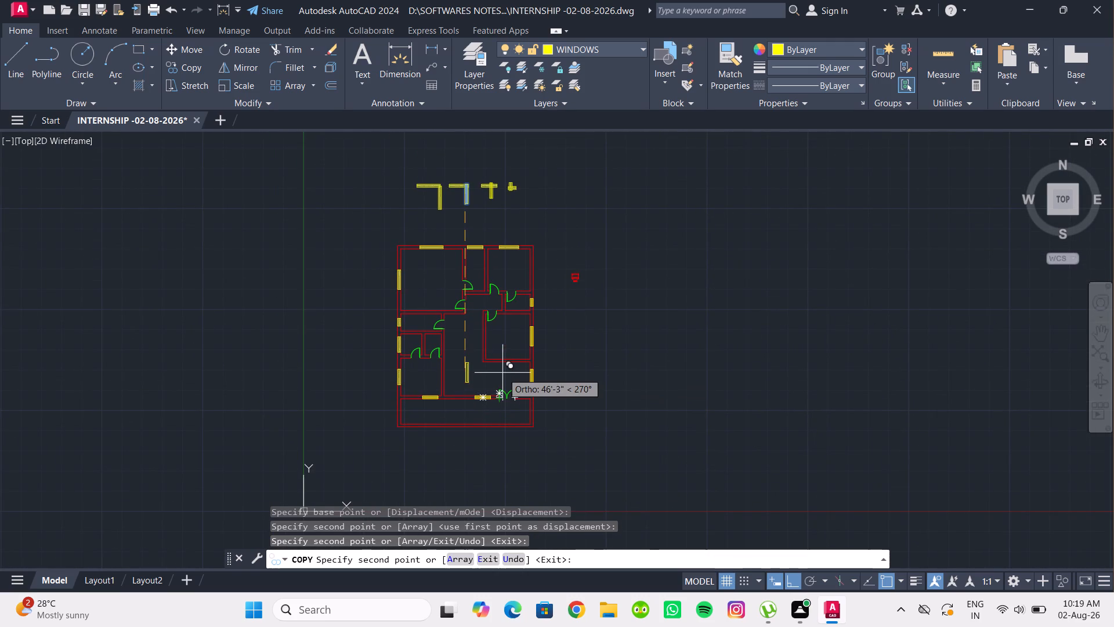
key("Escape")
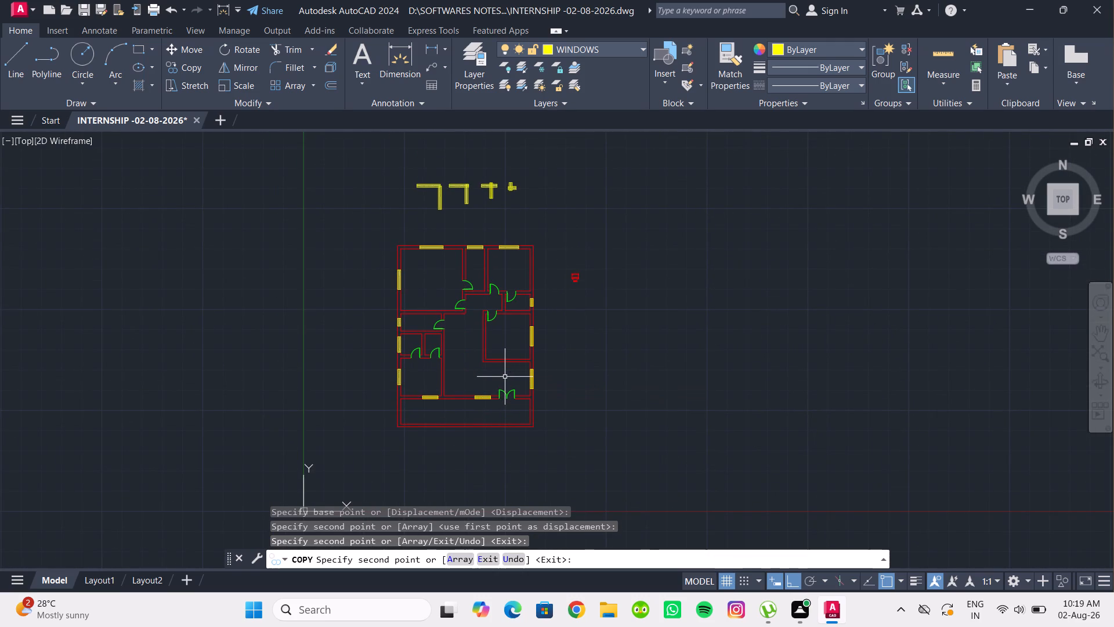
On the STAIRCASE layer, draw a 6'-6" vertical line across the front strip, aligned with the right face of the hall's left wall.
middle_click_drag(505, 377, 489, 366)
scroll(499, 372, "up", 1)
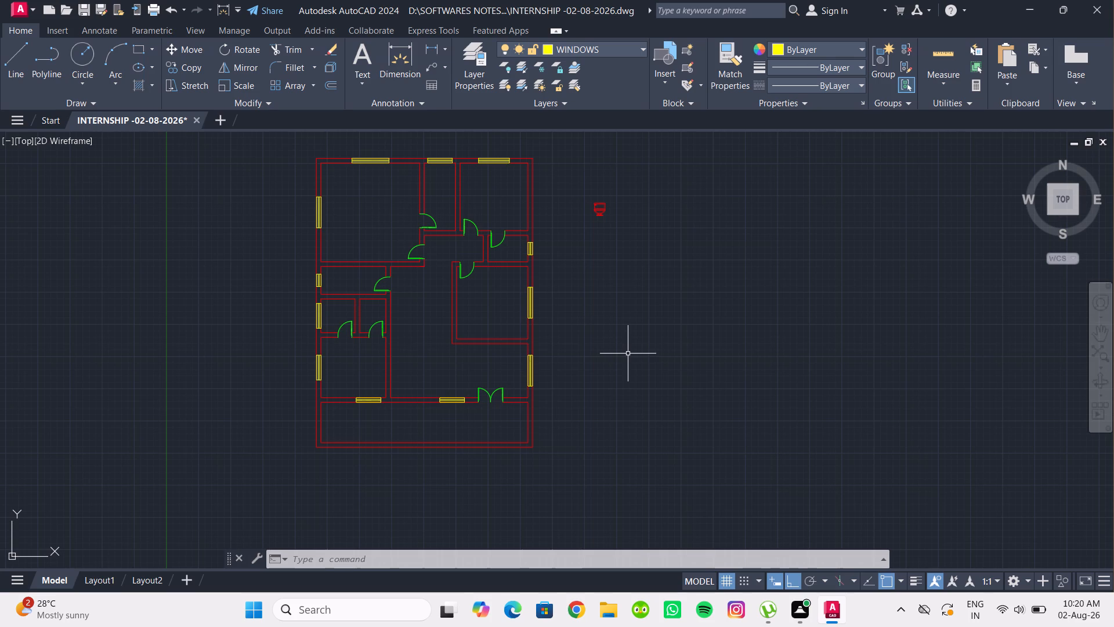
scroll(550, 370, "down", 1)
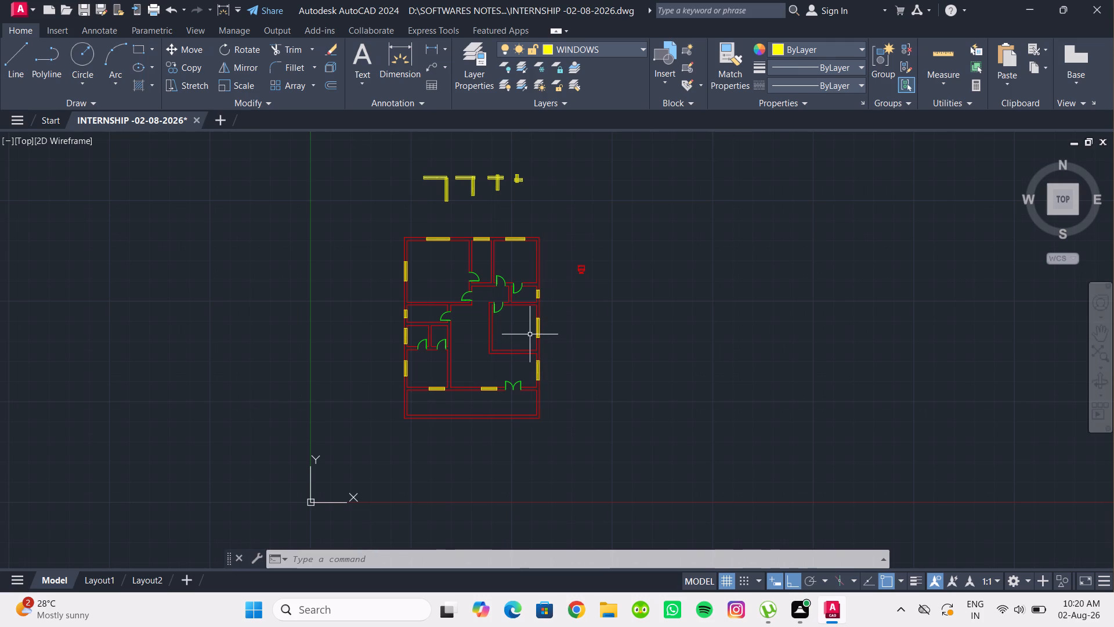
scroll(399, 474, "up", 1)
middle_click_drag(399, 474, 408, 482)
scroll(399, 474, "up", 1)
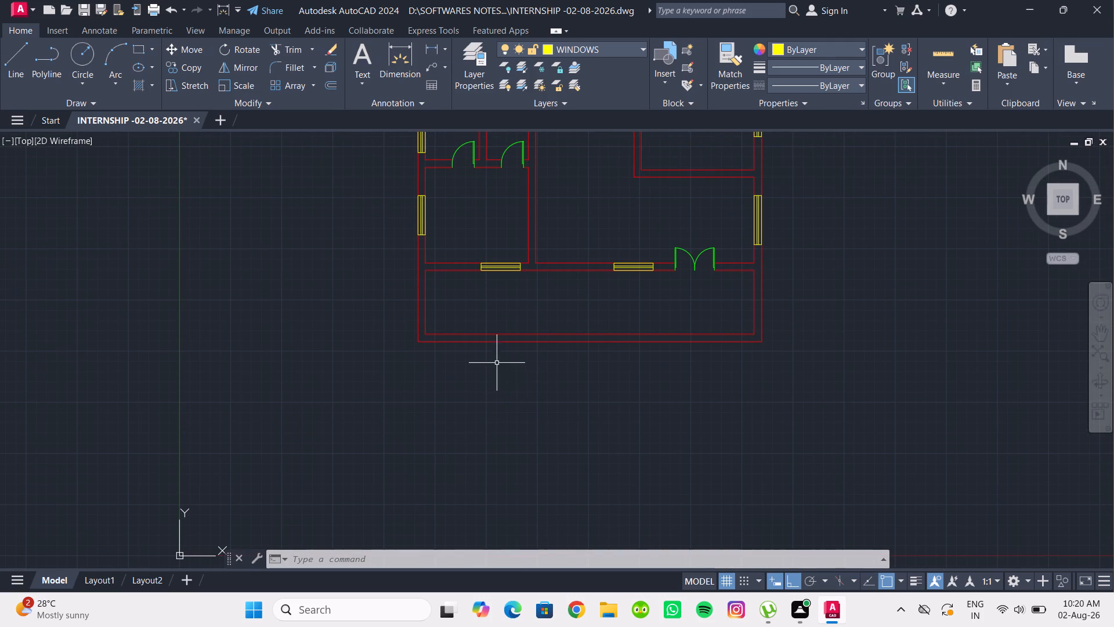
left_click(604, 45)
left_click(582, 142)
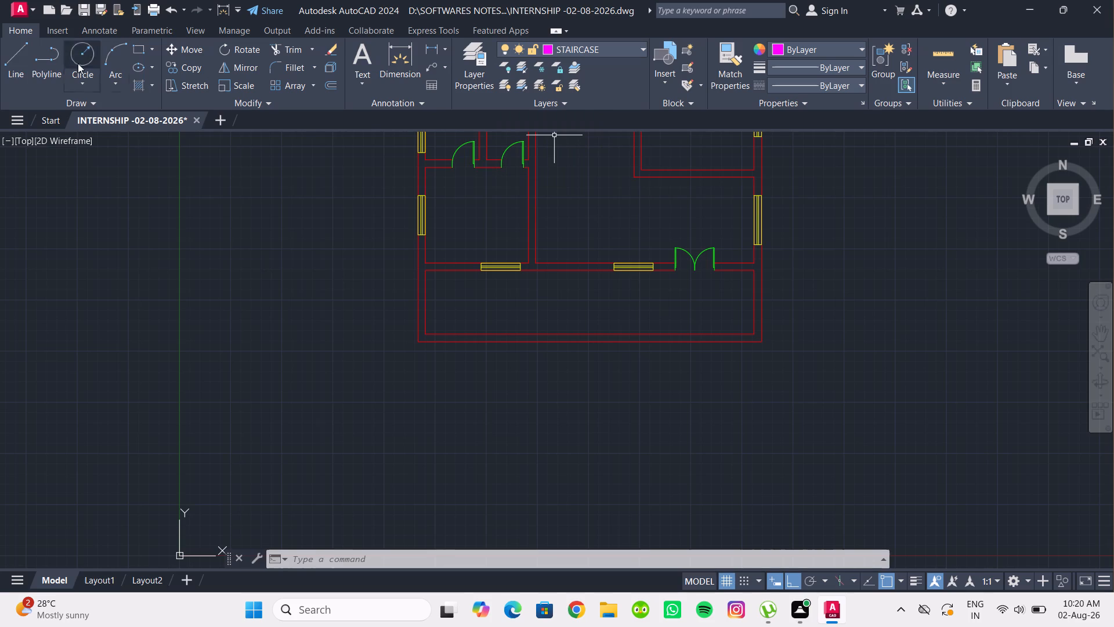
left_click(17, 60)
scroll(542, 288, "up", 1)
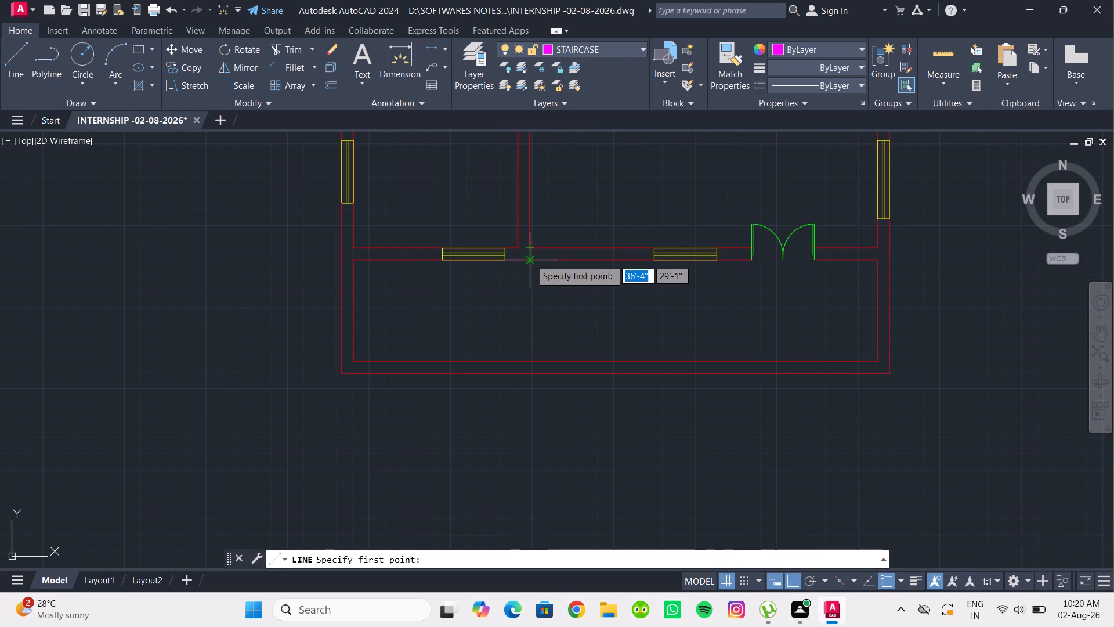
left_click(530, 260)
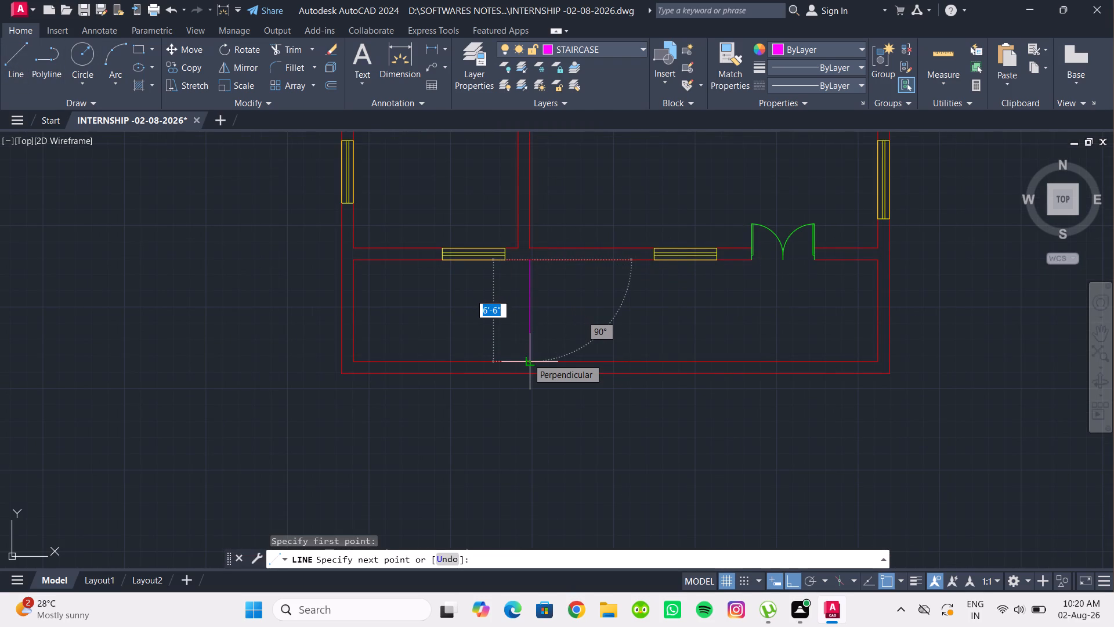
left_click(527, 358)
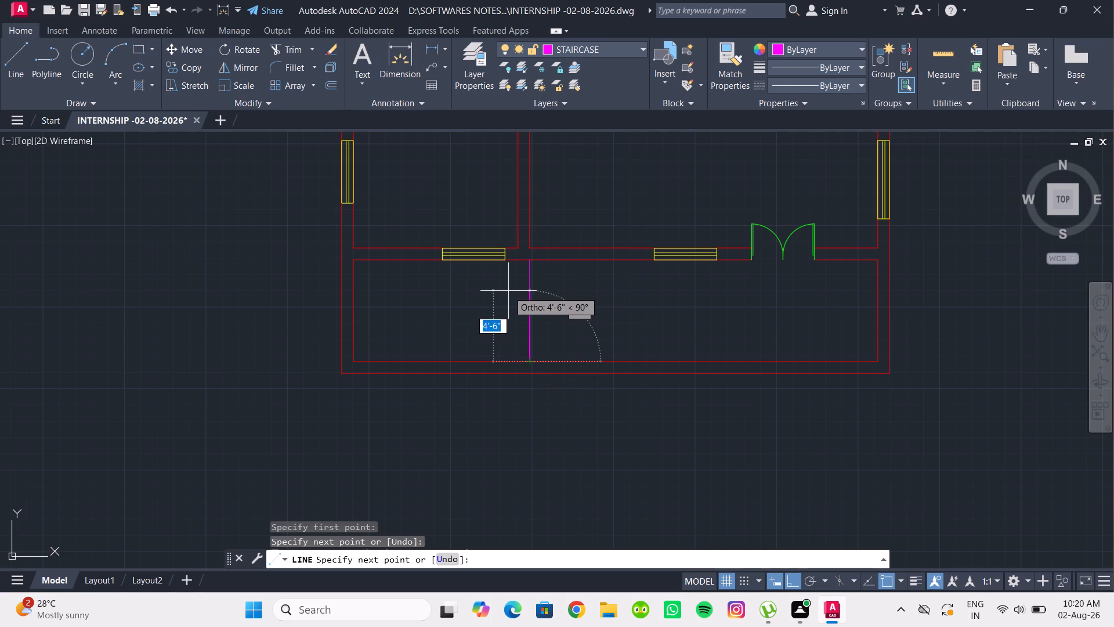
key("Escape")
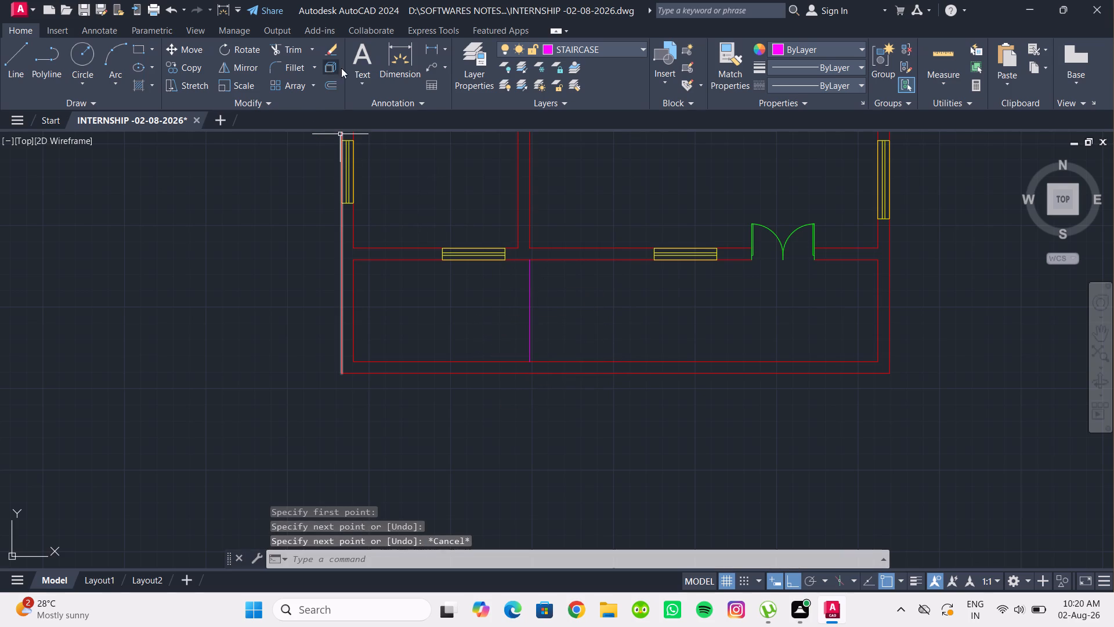
Offset the vertical staircase line 1' leftward eight times in succession to form equally spaced treads across the front strip.
left_click(325, 79)
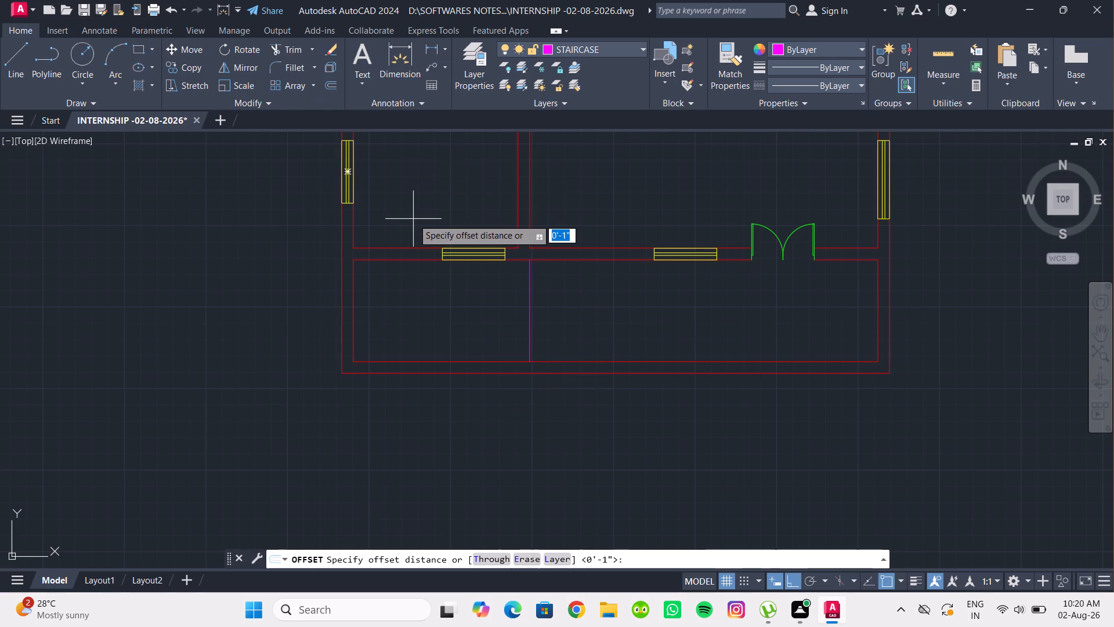
type("1'")
key("Return")
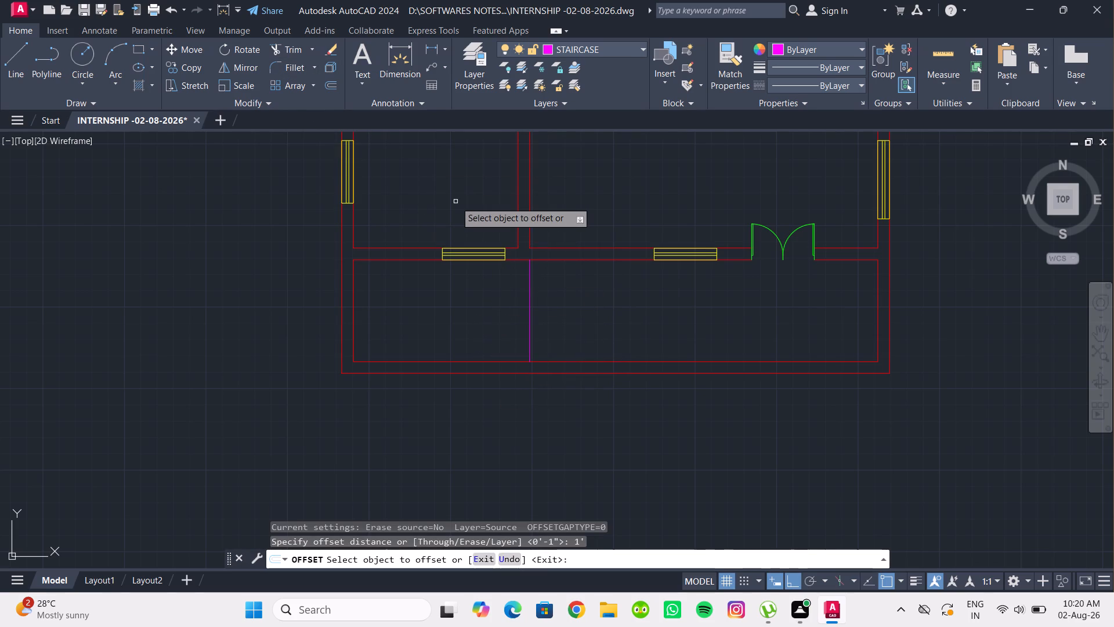
left_click(529, 294)
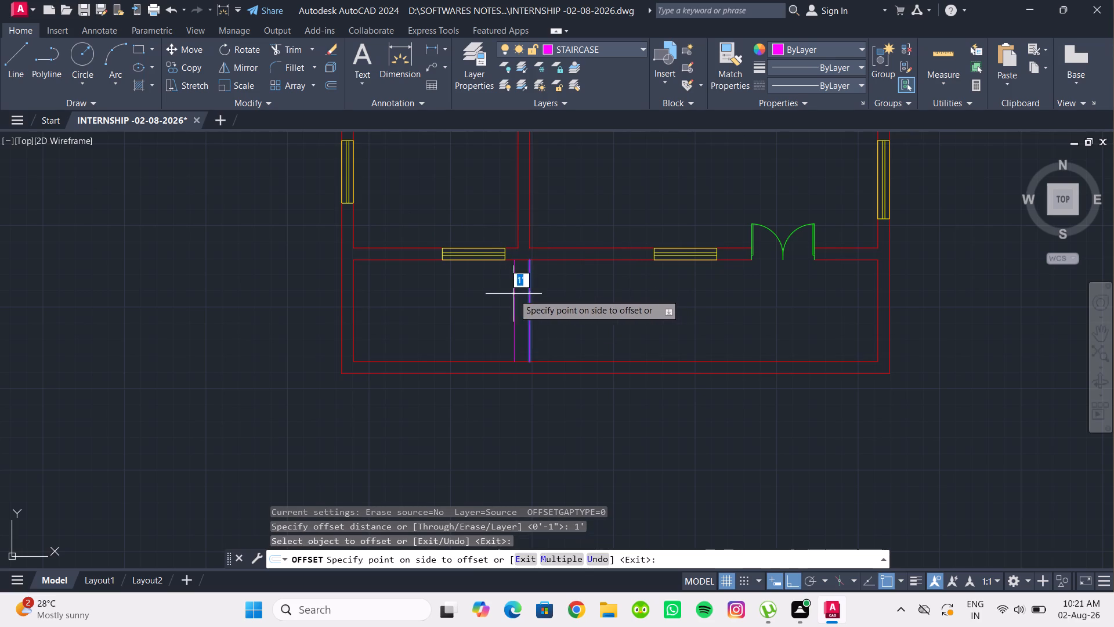
left_click(513, 294)
left_click(512, 294)
left_click(487, 293)
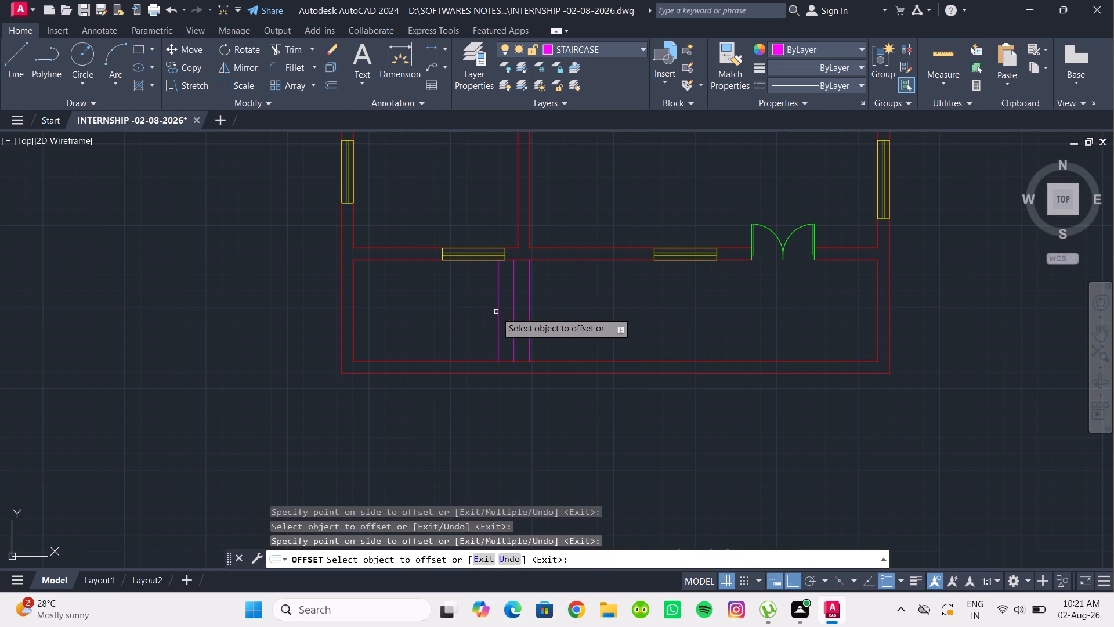
left_click(498, 313)
left_click(457, 307)
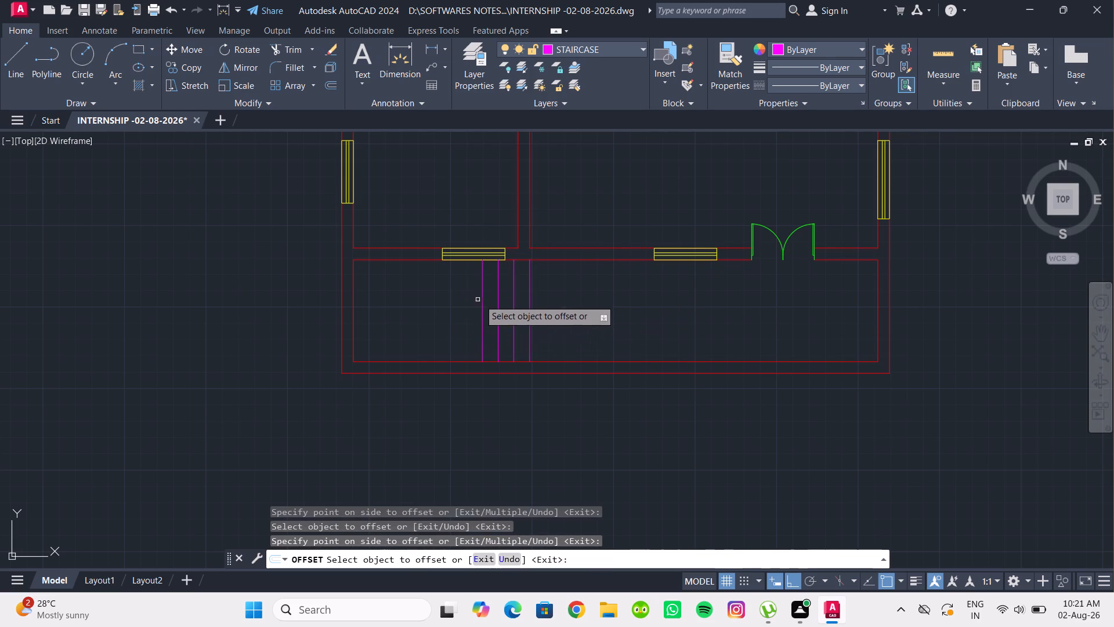
left_click(481, 320)
left_click(455, 312)
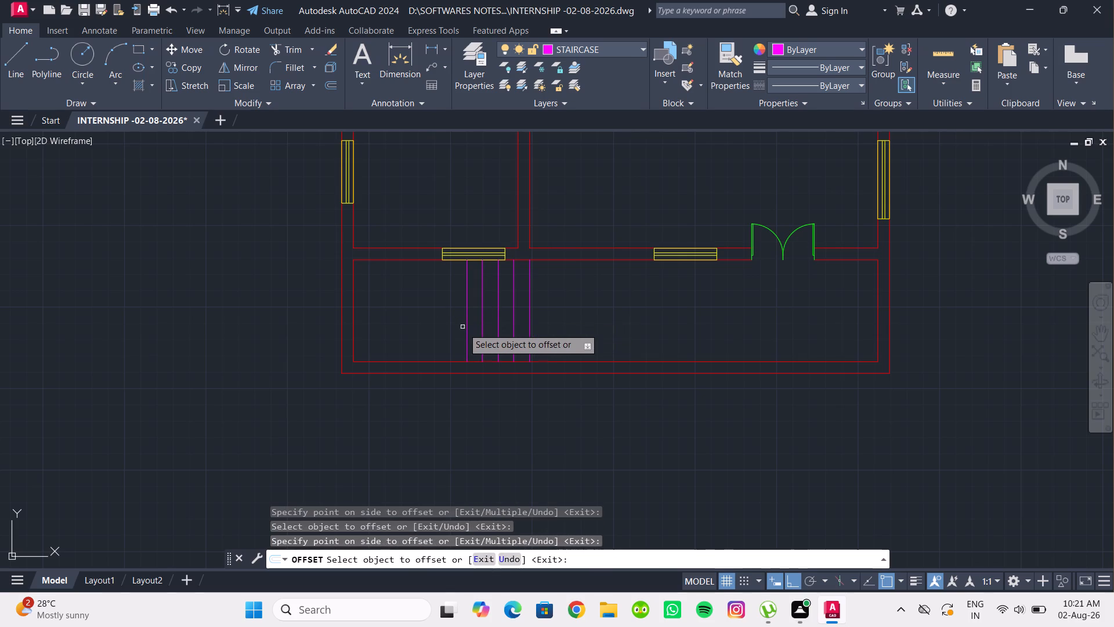
left_click(466, 330)
left_click(434, 325)
left_click(451, 348)
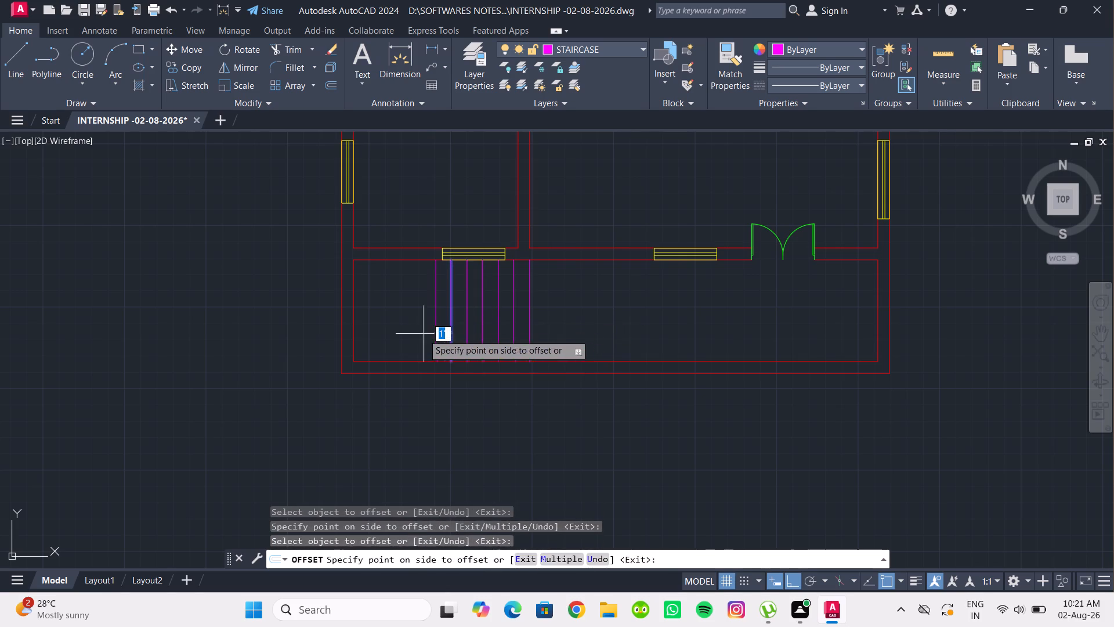
left_click(421, 334)
left_click(436, 347)
left_click(415, 337)
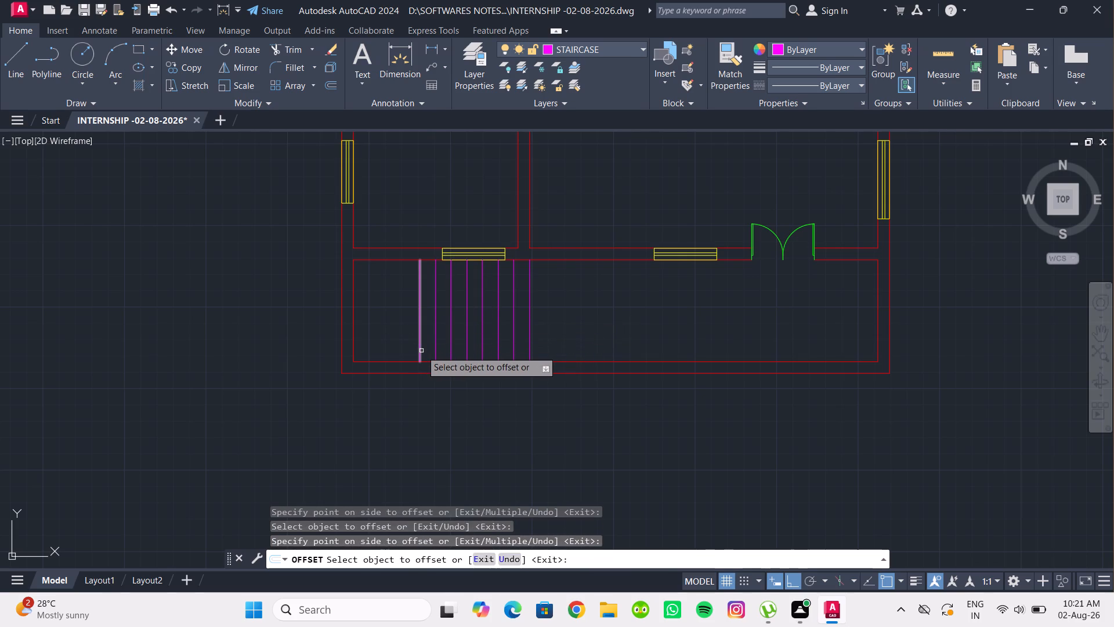
left_click(421, 351)
left_click(409, 338)
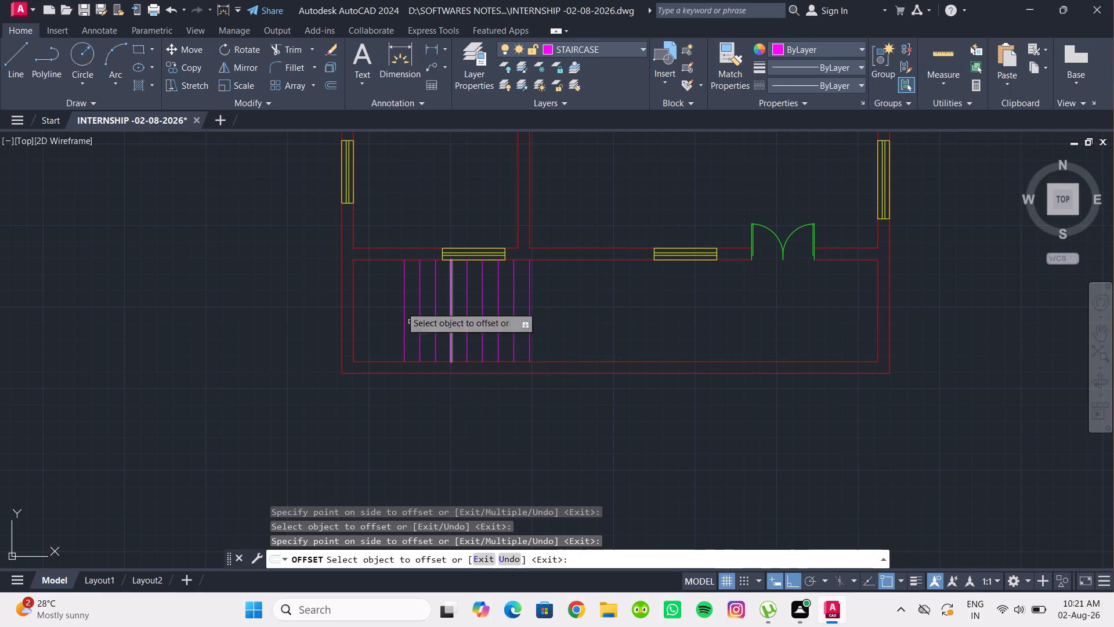
Draw a horizontal line through the treads' midpoints, from the leftmost tread line to the rightmost one.
left_click(16, 66)
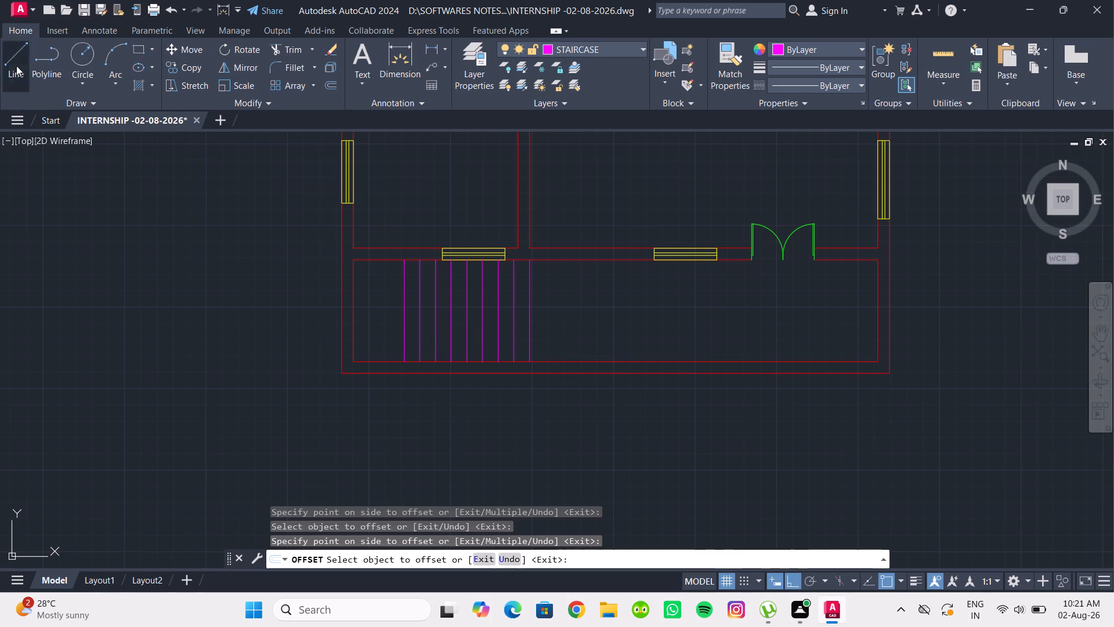
left_click(406, 311)
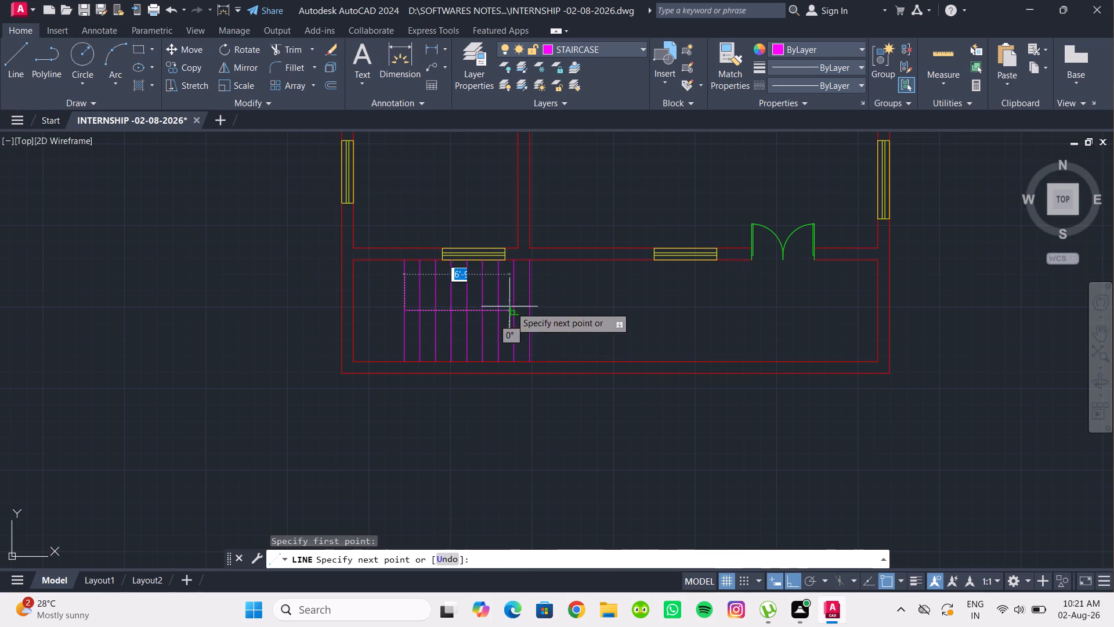
left_click(528, 312)
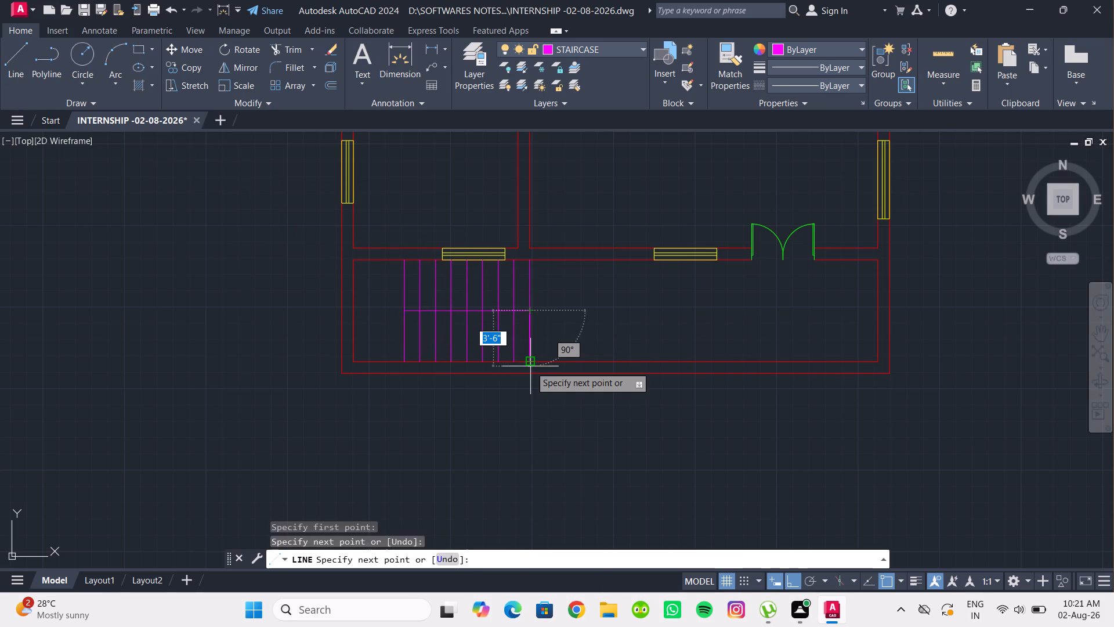
key("Escape")
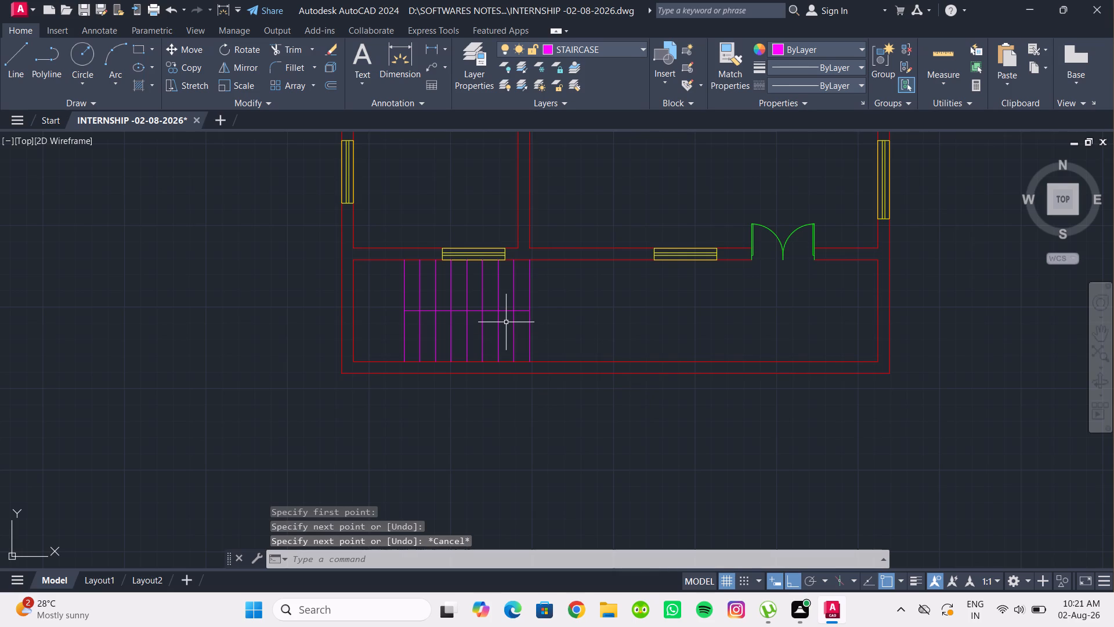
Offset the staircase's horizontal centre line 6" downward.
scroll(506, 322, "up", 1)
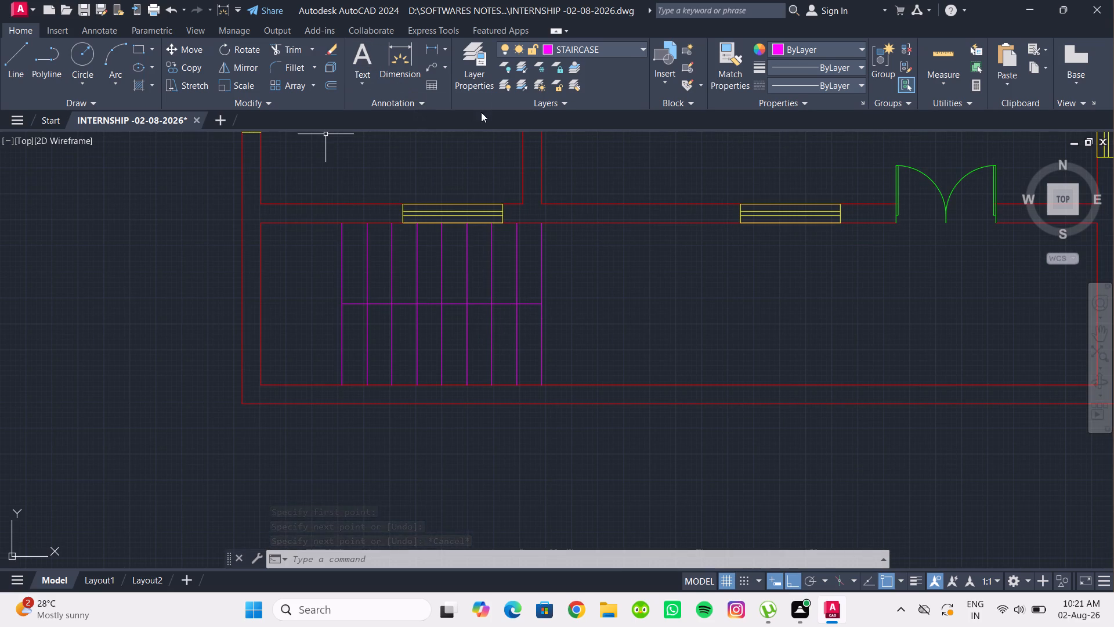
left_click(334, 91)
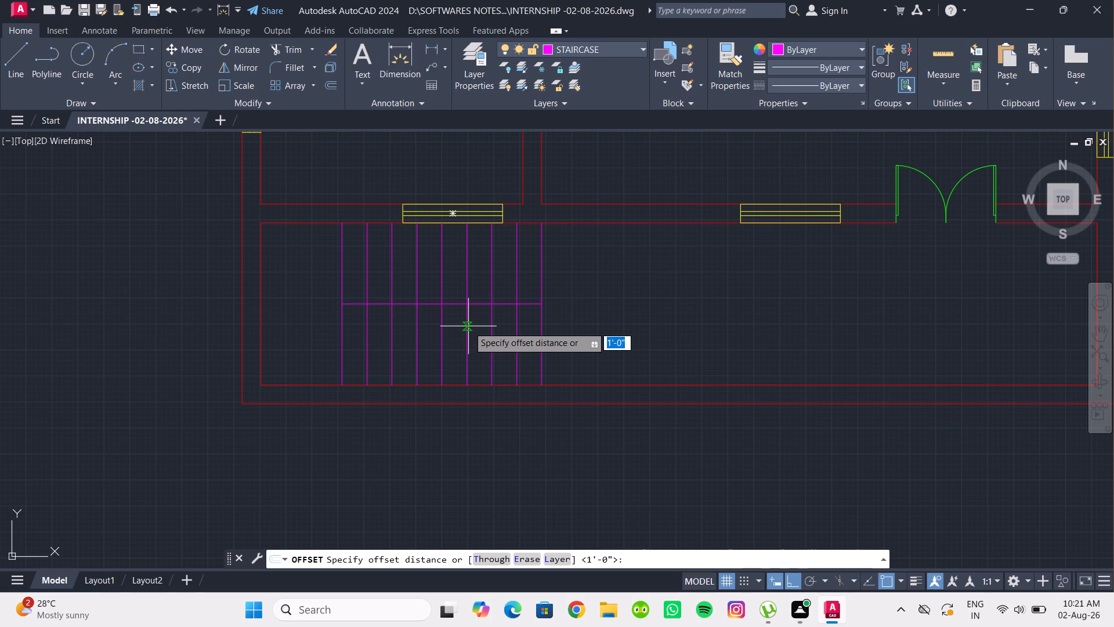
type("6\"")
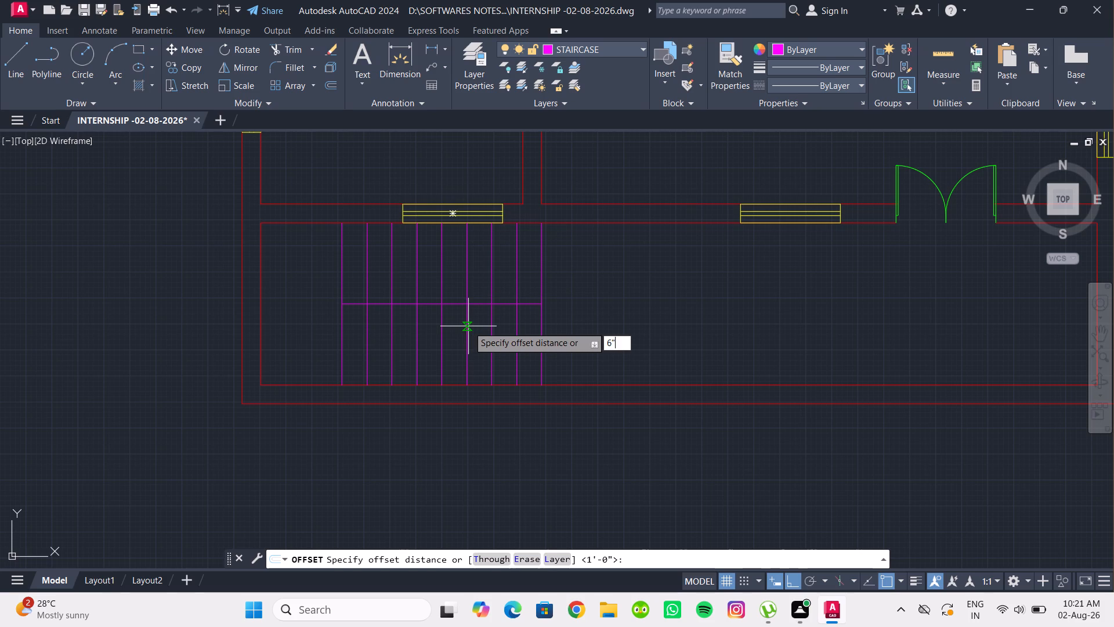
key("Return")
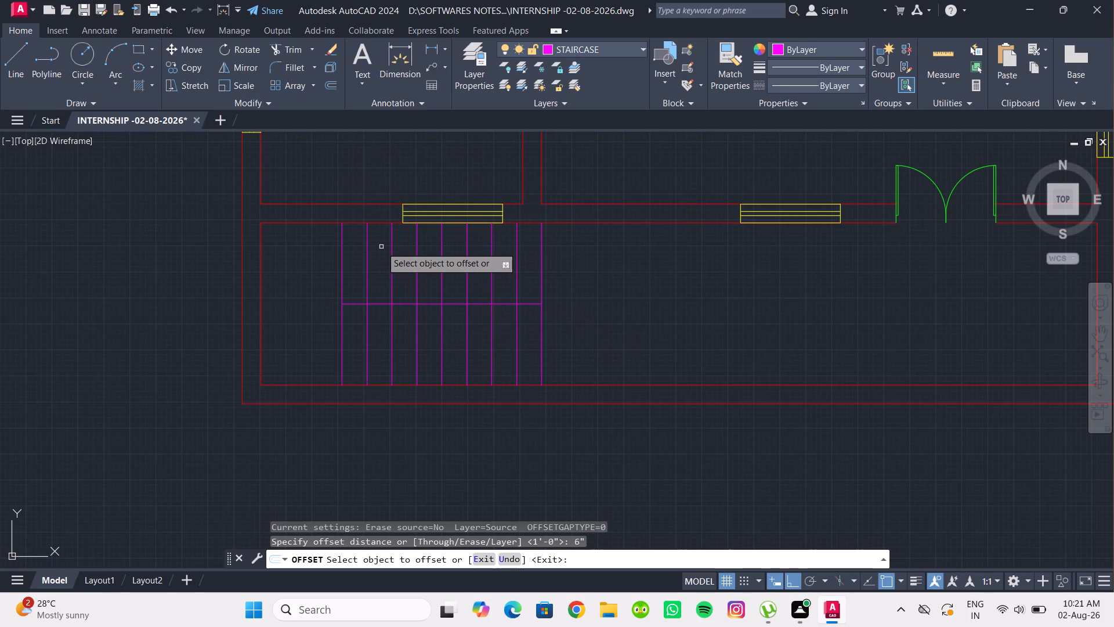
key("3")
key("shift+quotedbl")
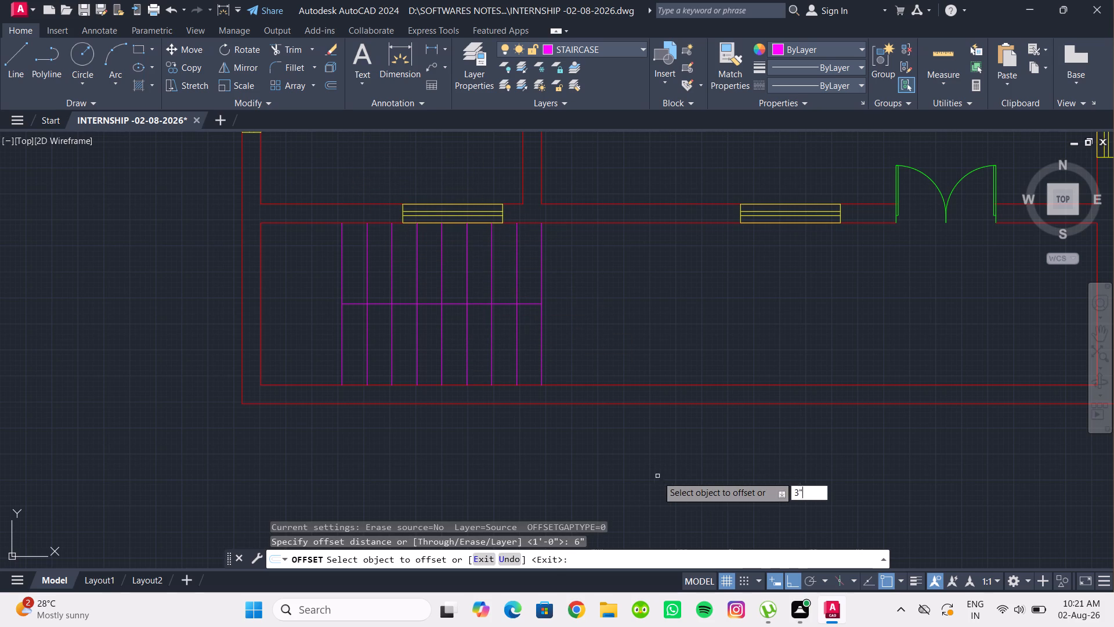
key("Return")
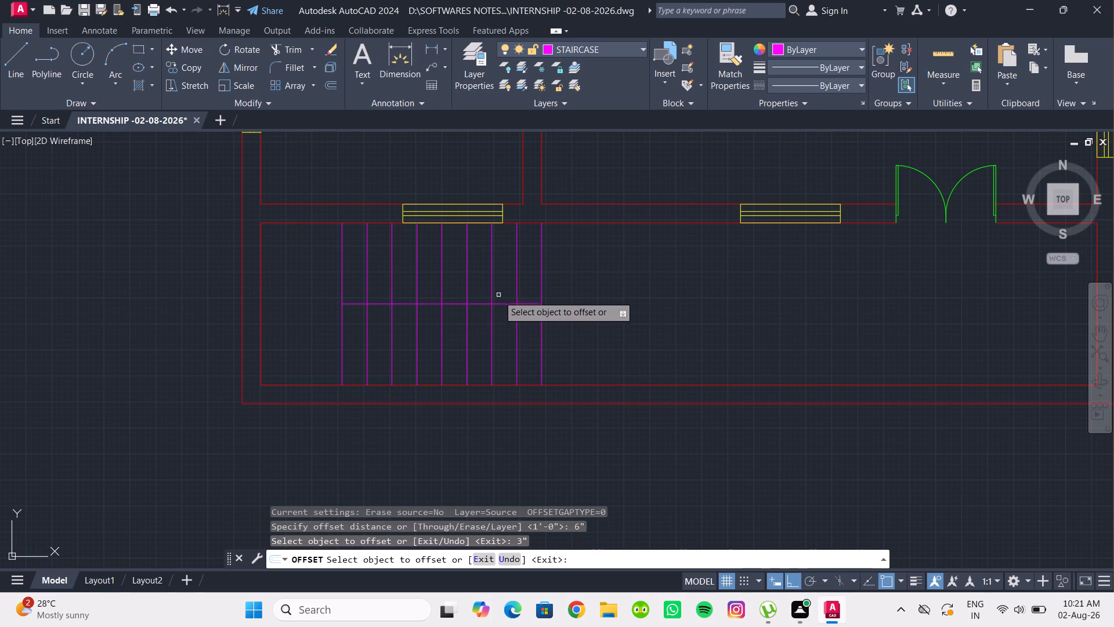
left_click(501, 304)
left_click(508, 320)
Offset the staircase's horizontal centre line 3" upward and 3" downward.
left_click(503, 304)
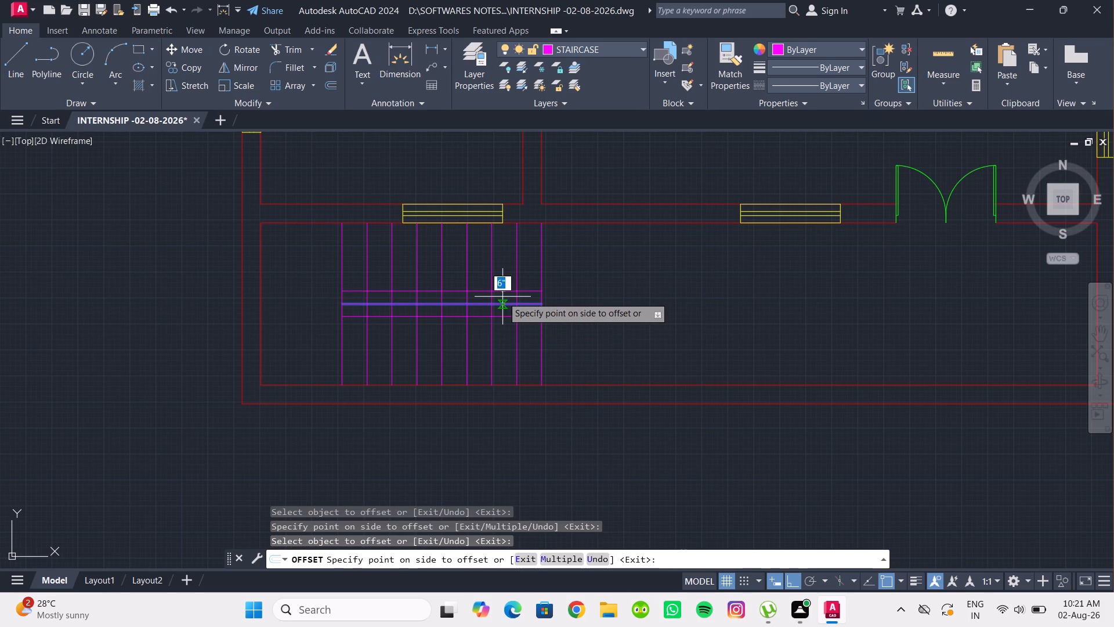
type("3\"")
key("Return")
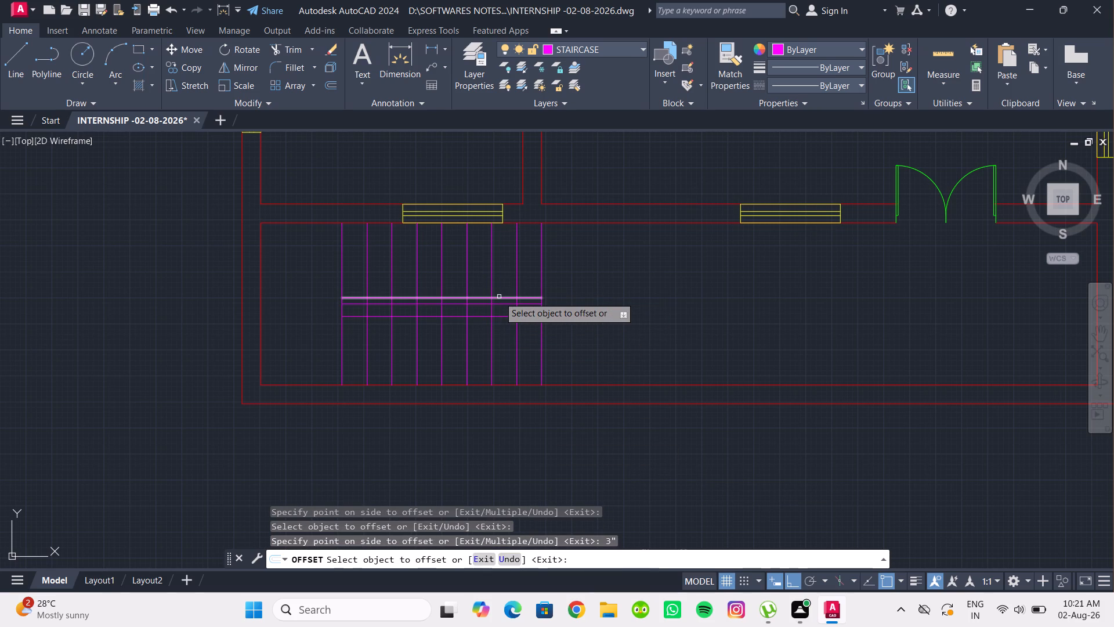
left_click(510, 305)
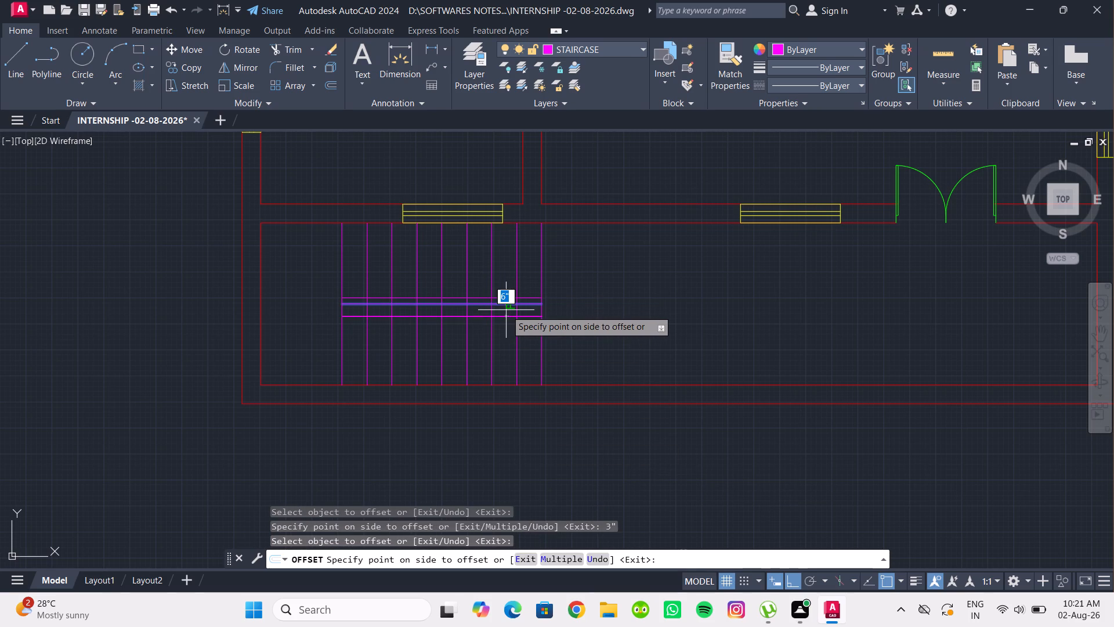
type("3\"")
key("Return")
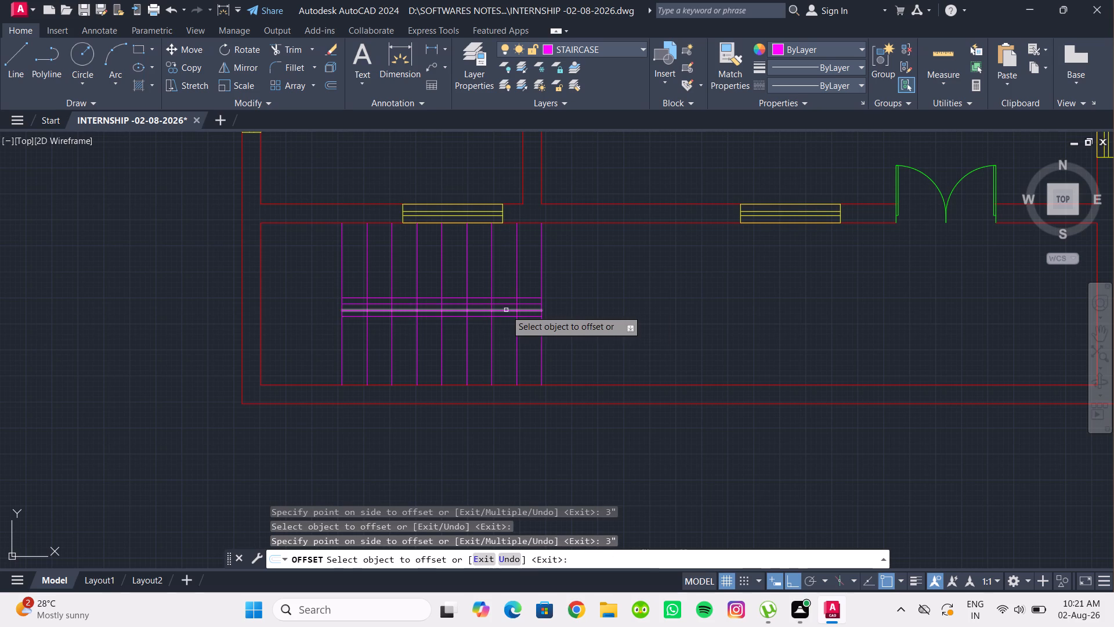
key("Escape")
Erase the staircase's horizontal centre line and the 6" offset line below it, keeping the two 3" offsets.
left_click(513, 322)
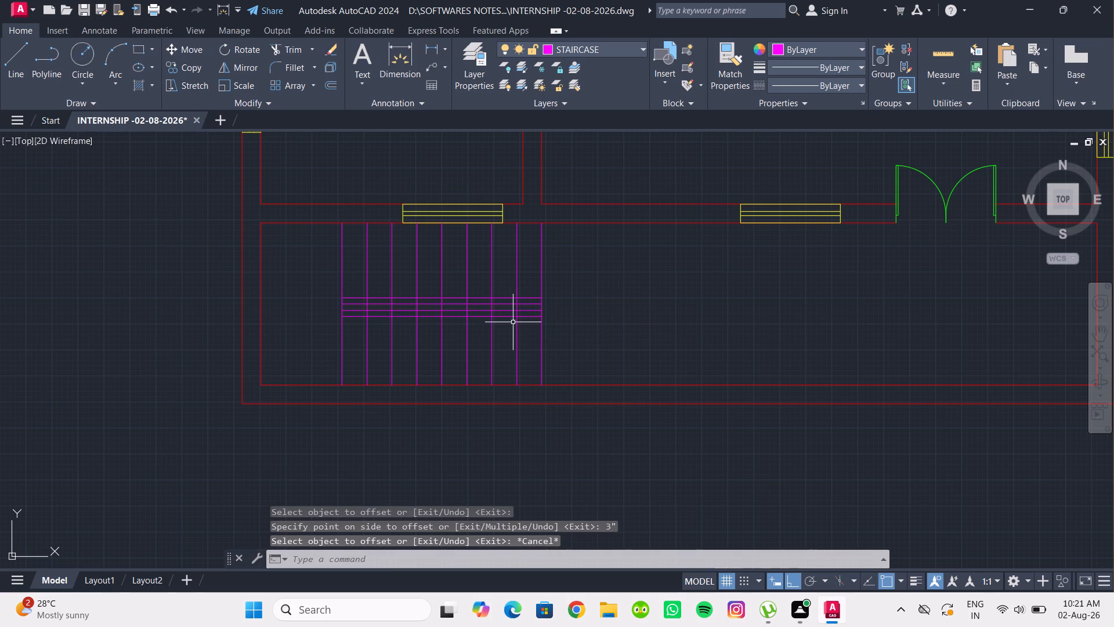
left_click(508, 318)
left_click(507, 318)
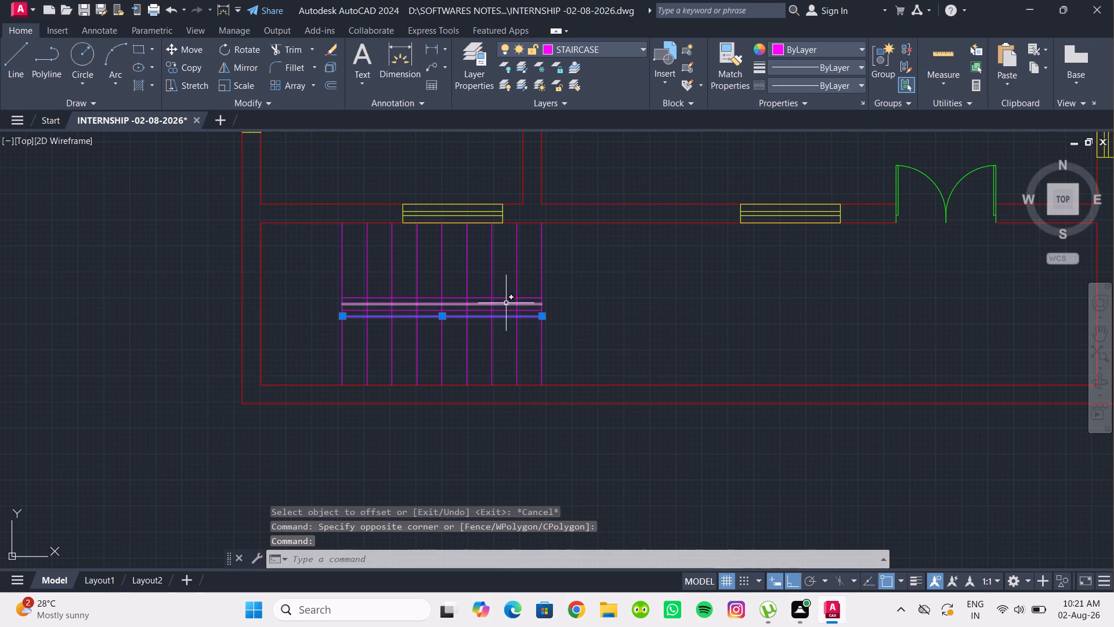
left_click(506, 303)
key("Delete")
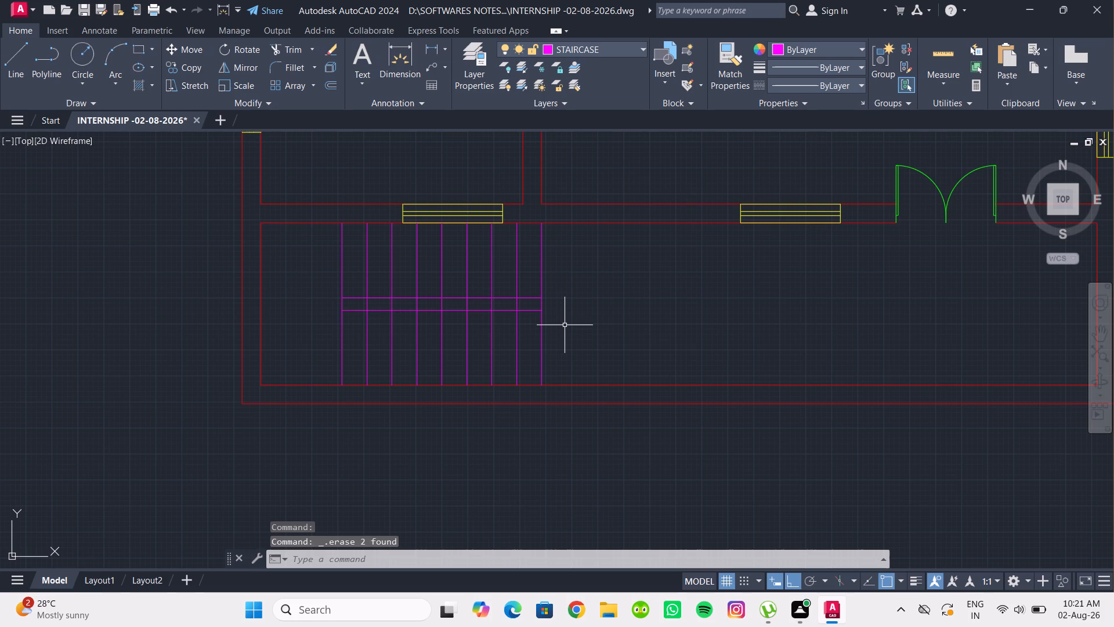
Trim away the rightmost tread line's upper portion, above the upper horizontal staircase line.
middle_click_drag(565, 325, 581, 345)
type("TR")
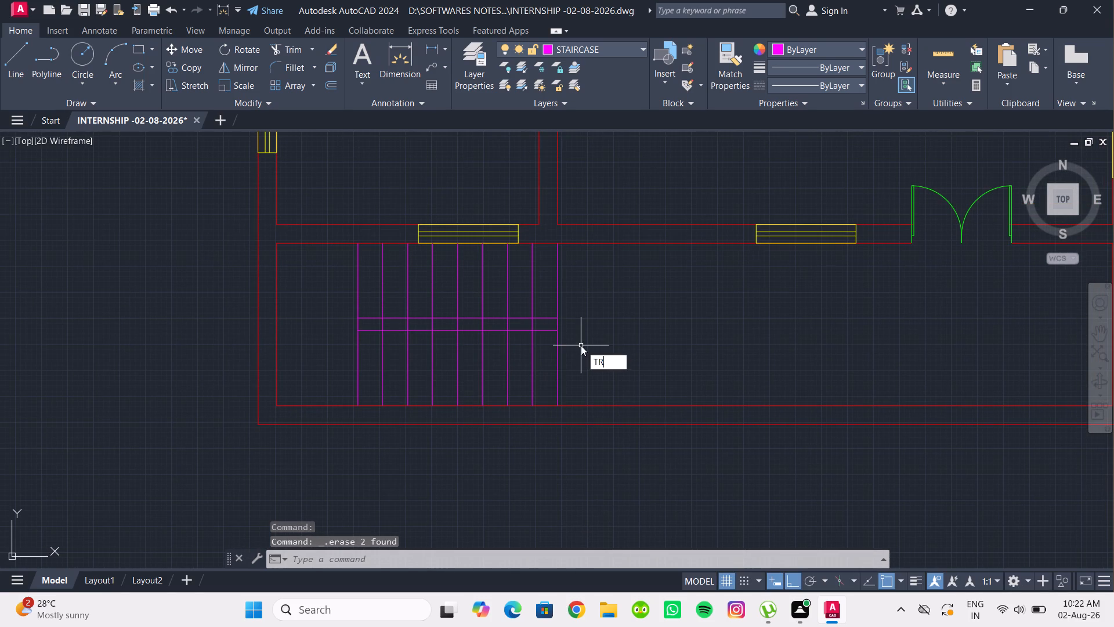
key("Return")
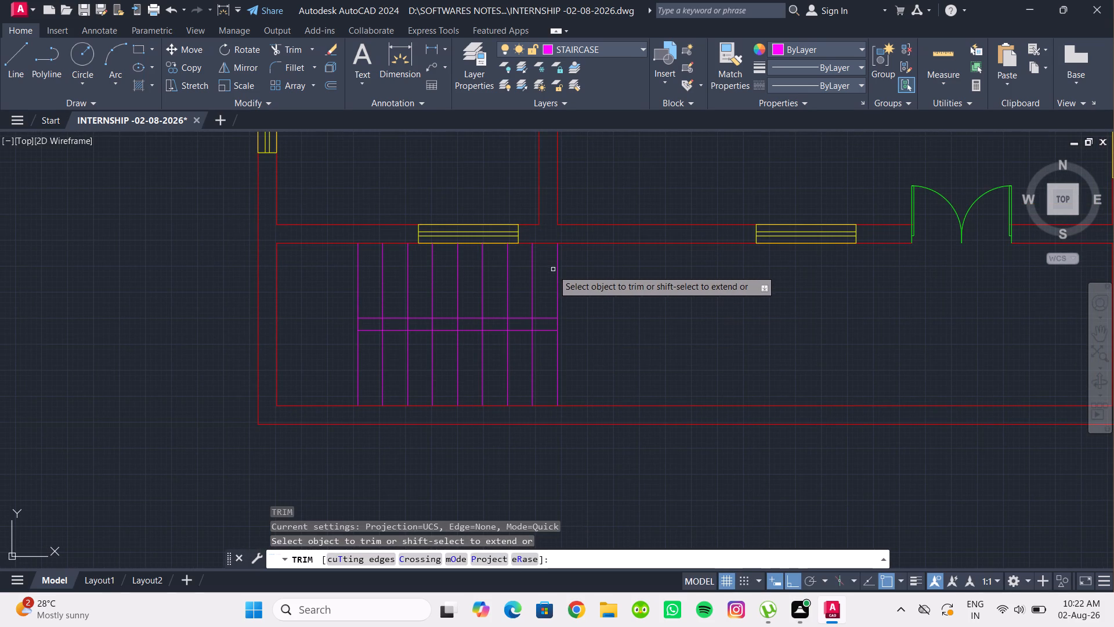
left_click(556, 272)
Trim the inner tread segments between the two horizontal staircase lines to separate the upper and lower flights.
scroll(600, 295, "down", 1)
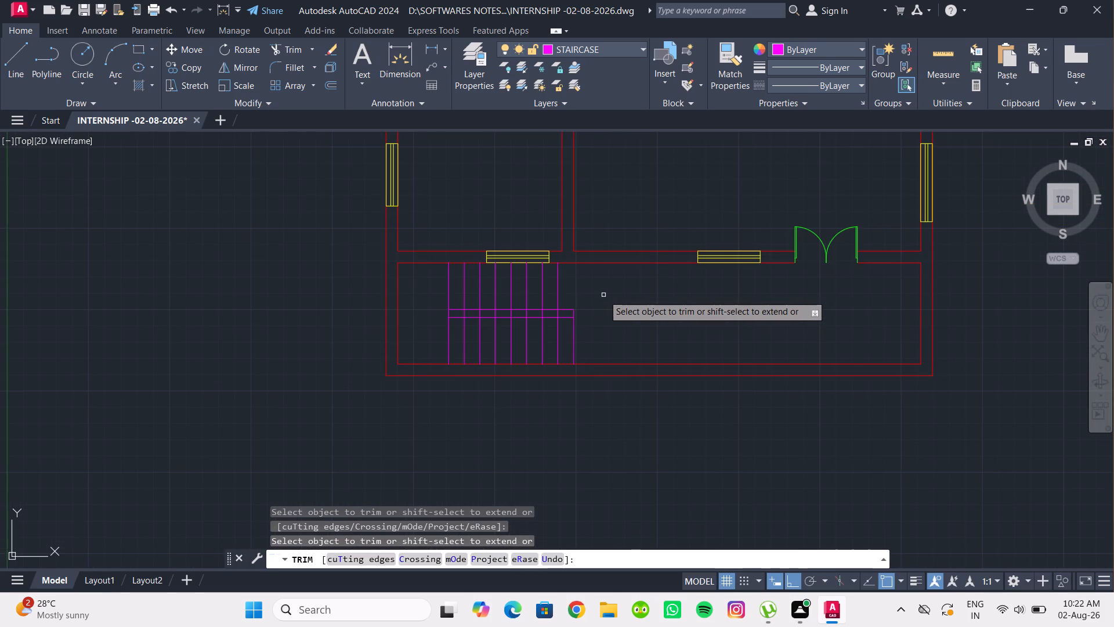
middle_click_drag(603, 295, 613, 326)
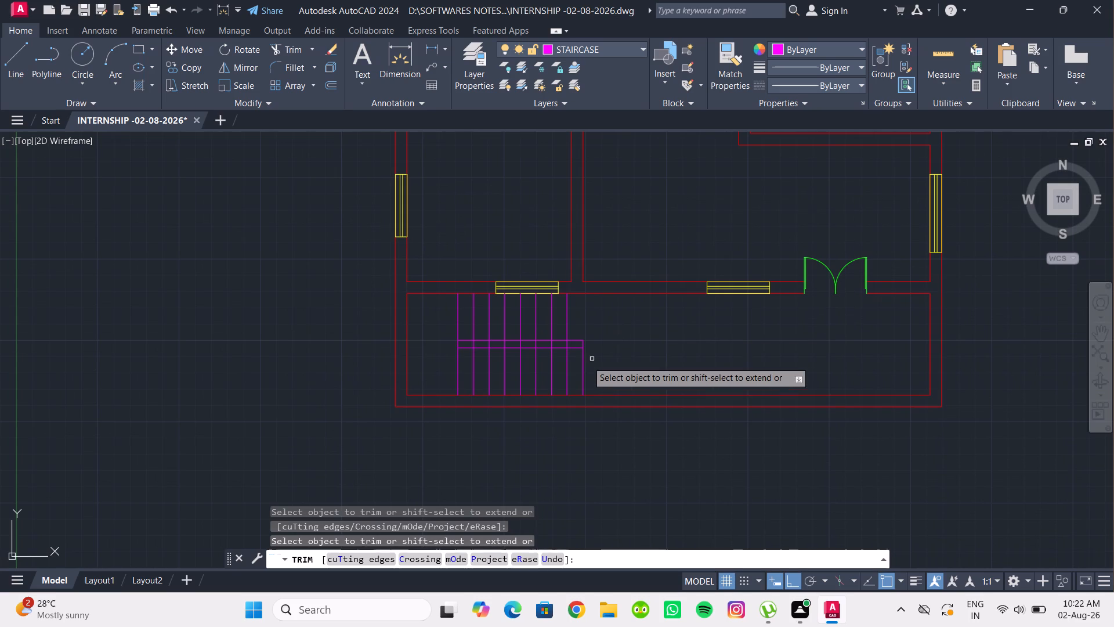
scroll(559, 357, "up", 2)
middle_click_drag(560, 356, 612, 439)
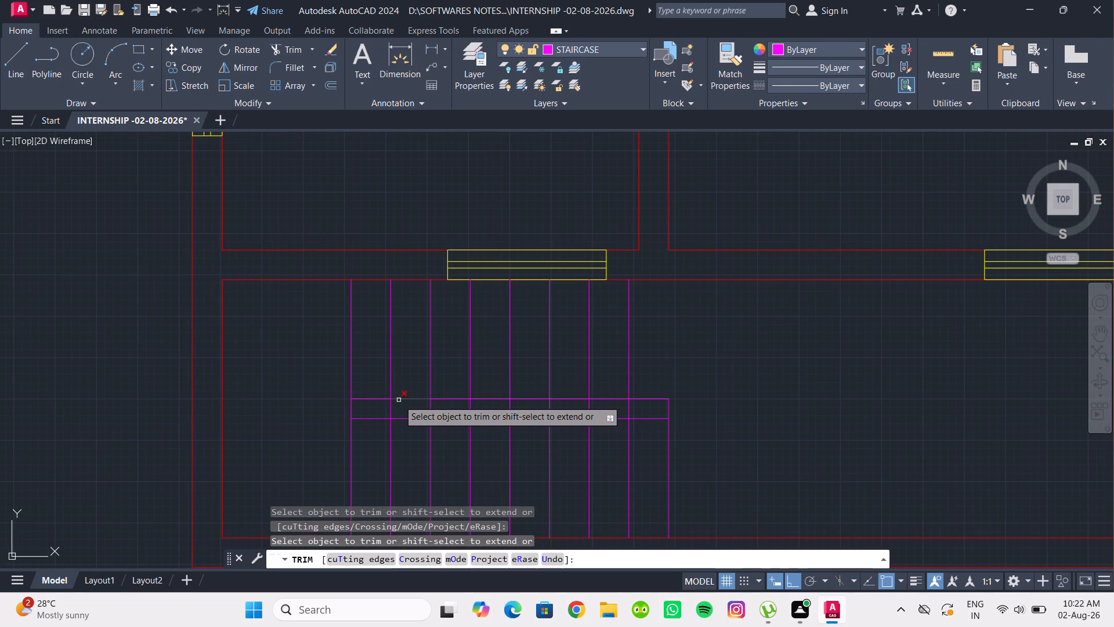
left_click(365, 409)
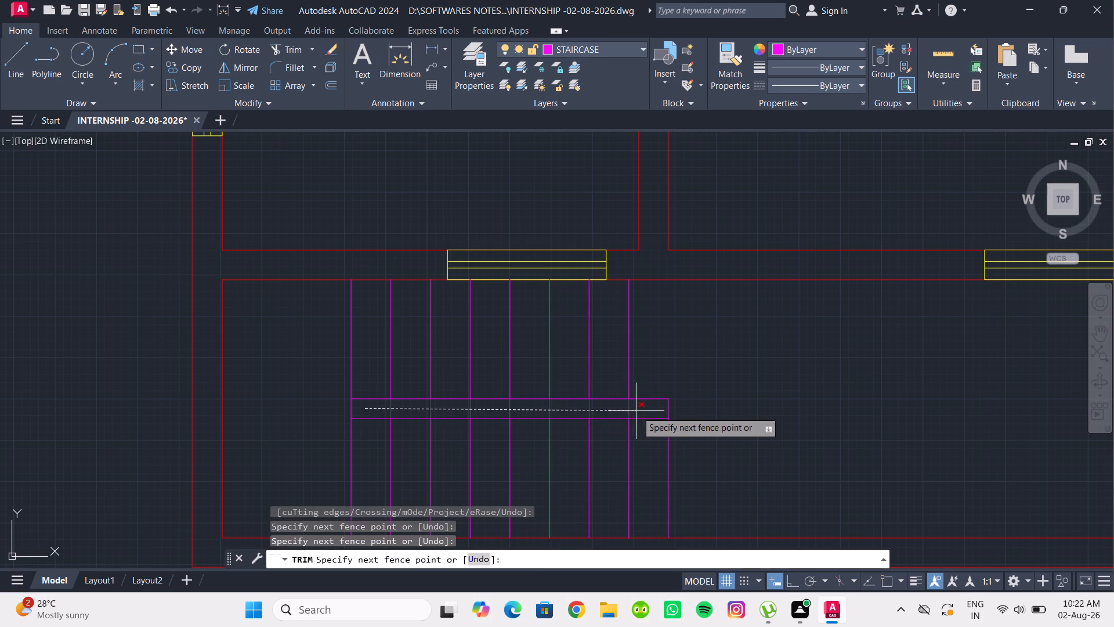
left_click(636, 411)
scroll(709, 379, "down", 2)
middle_click_drag(709, 380, 690, 376)
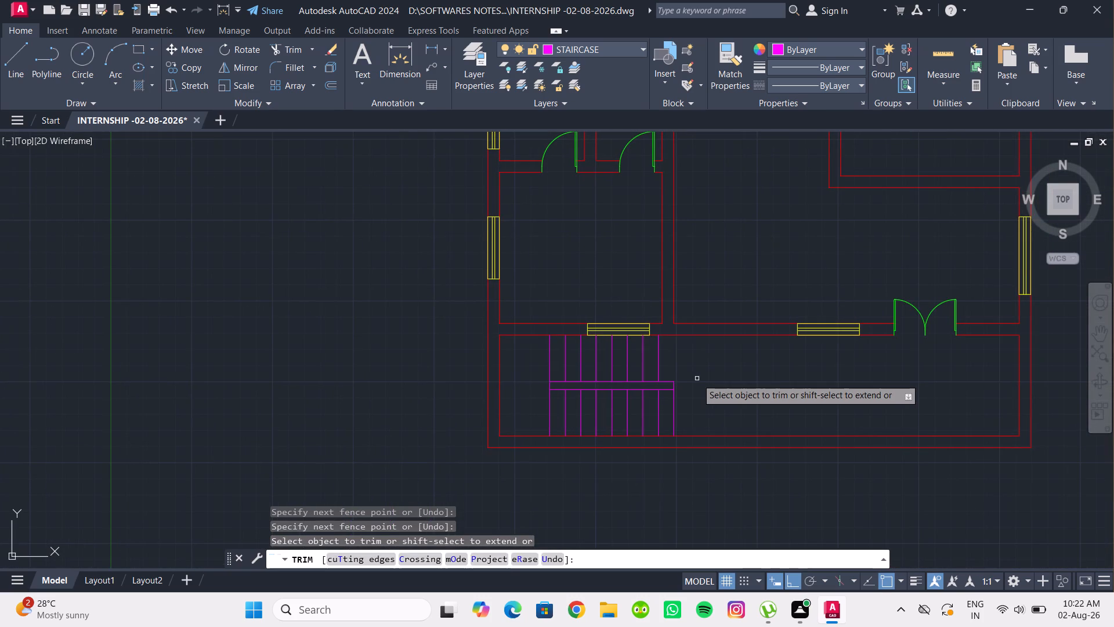
key("Escape")
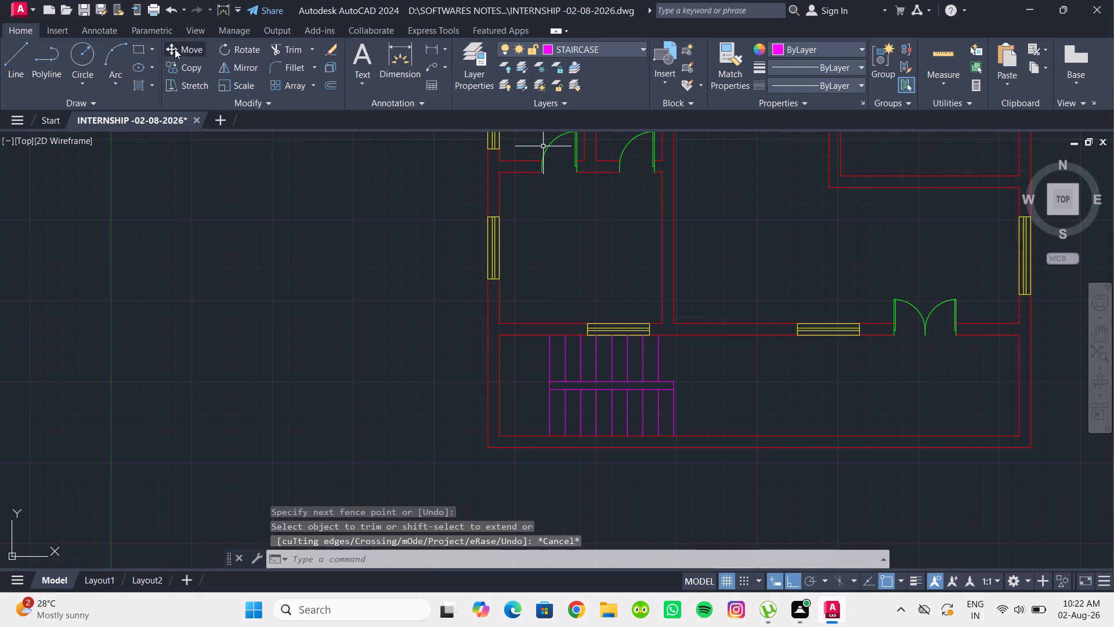
Draw the stair direction line: about 6'-10" along the lower flight, up across the landing, and about 5'-11" back into the upper flight.
left_click(17, 52)
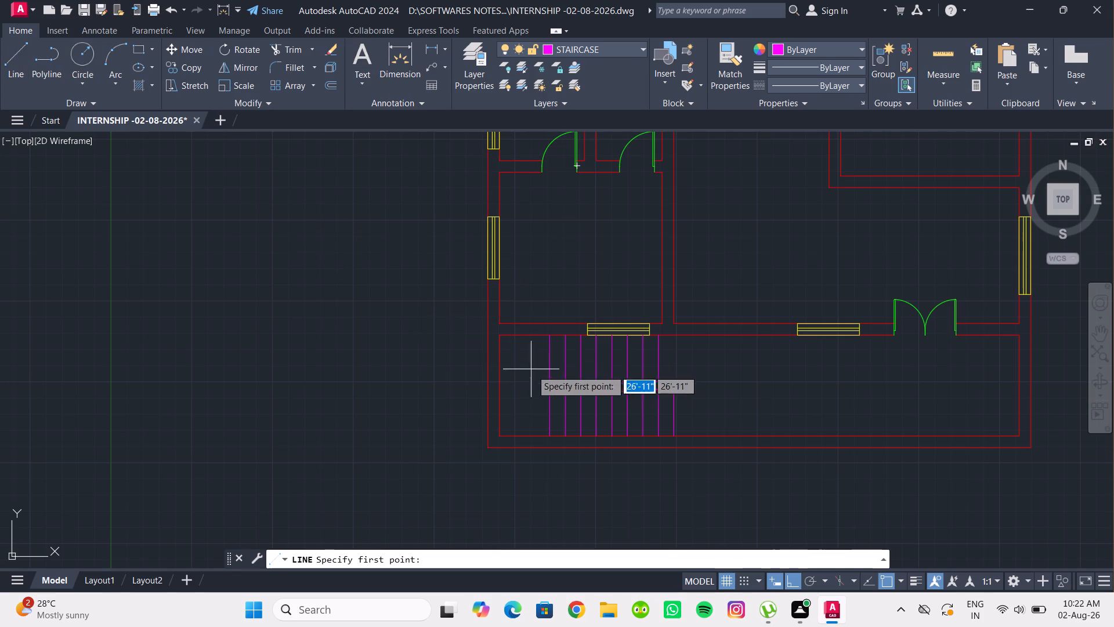
left_click(641, 413)
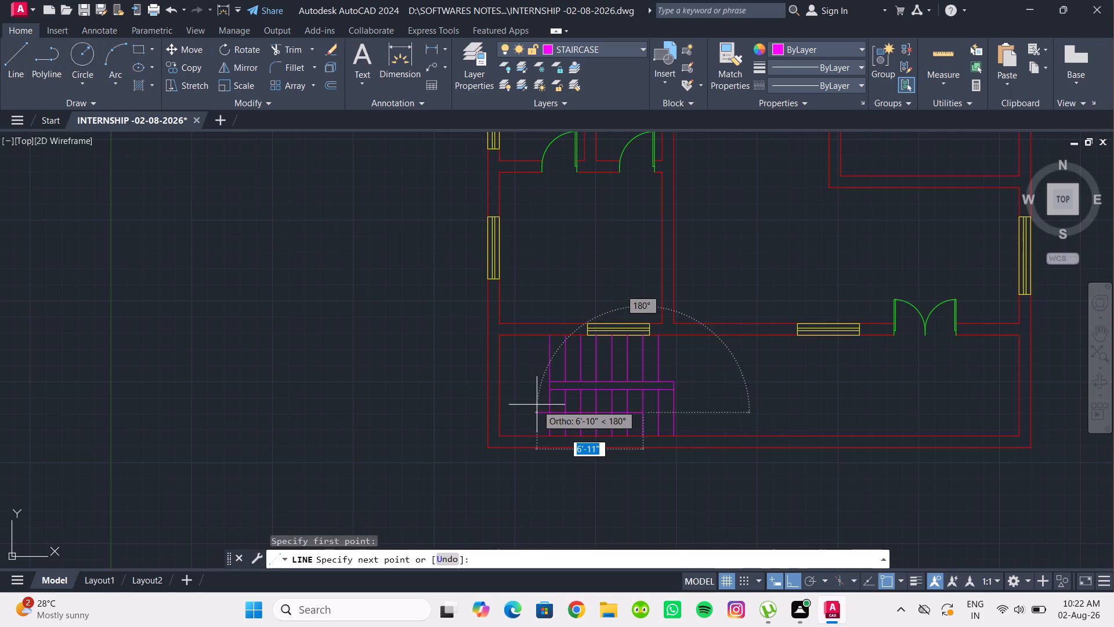
left_click(535, 409)
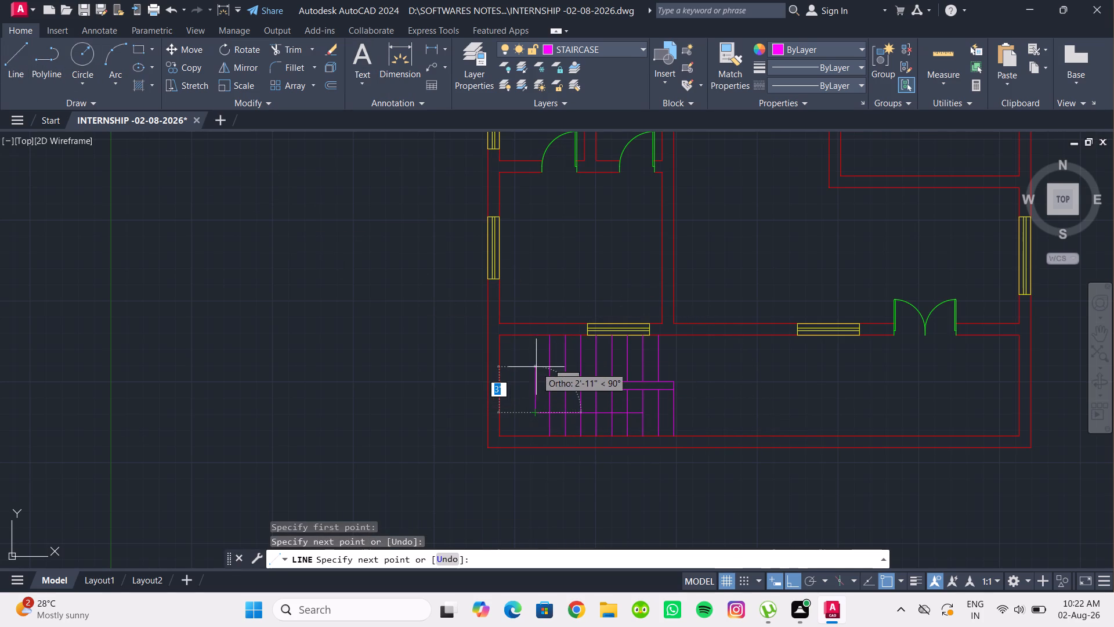
left_click(536, 363)
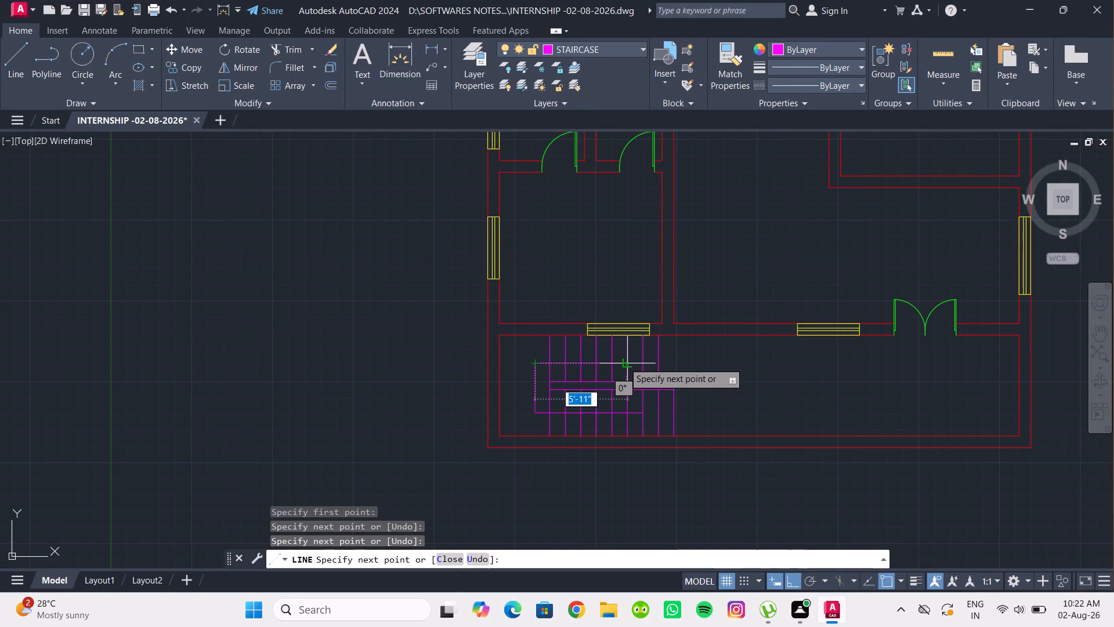
left_click(624, 362)
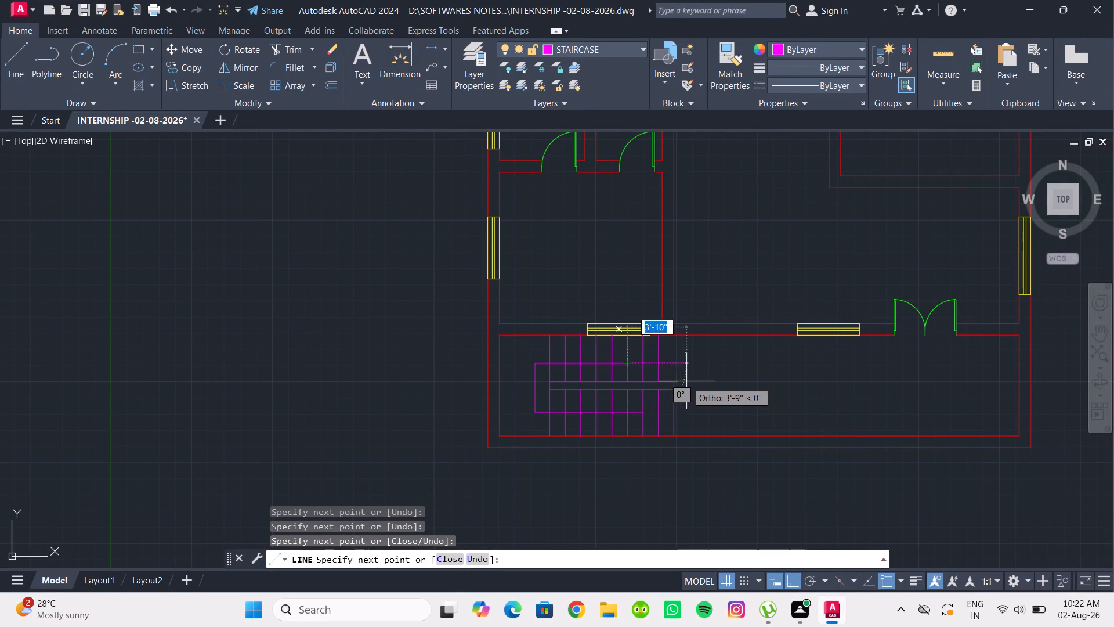
key("Escape")
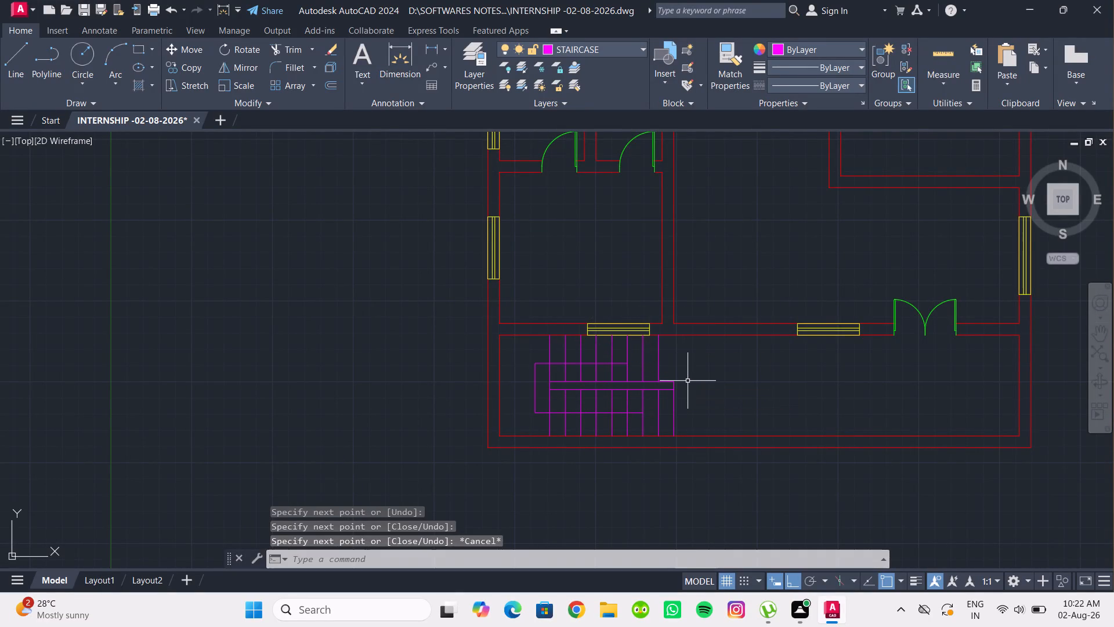
Turn Ortho off and draw two short diagonal lines forming an arrowhead at the direction line's upper-flight end.
scroll(623, 391, "up", 3)
middle_click_drag(643, 338, 613, 448)
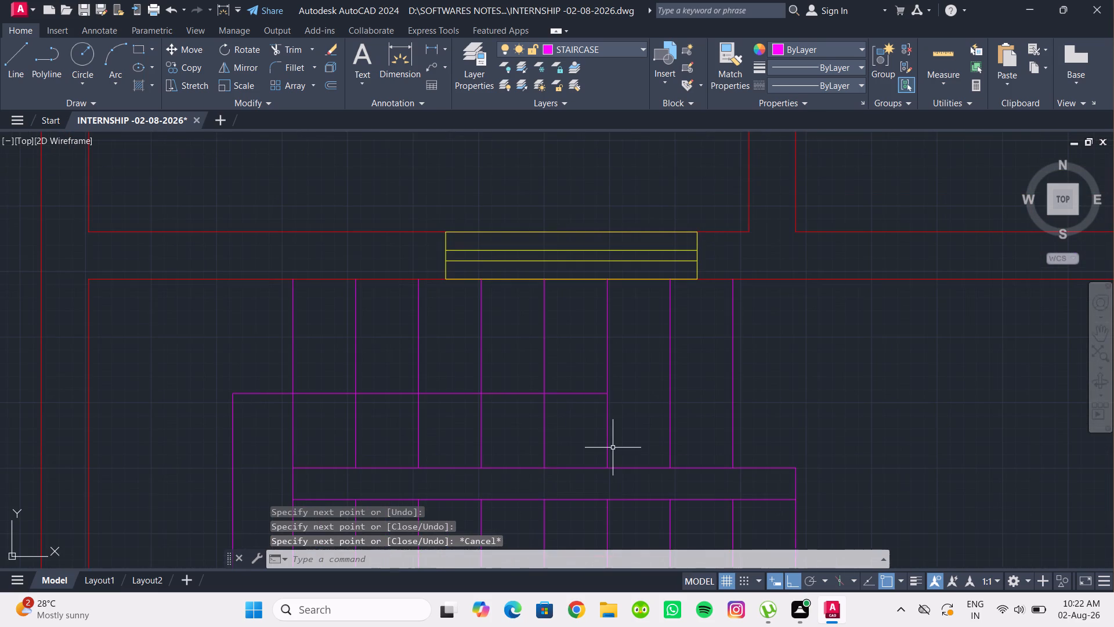
key("space")
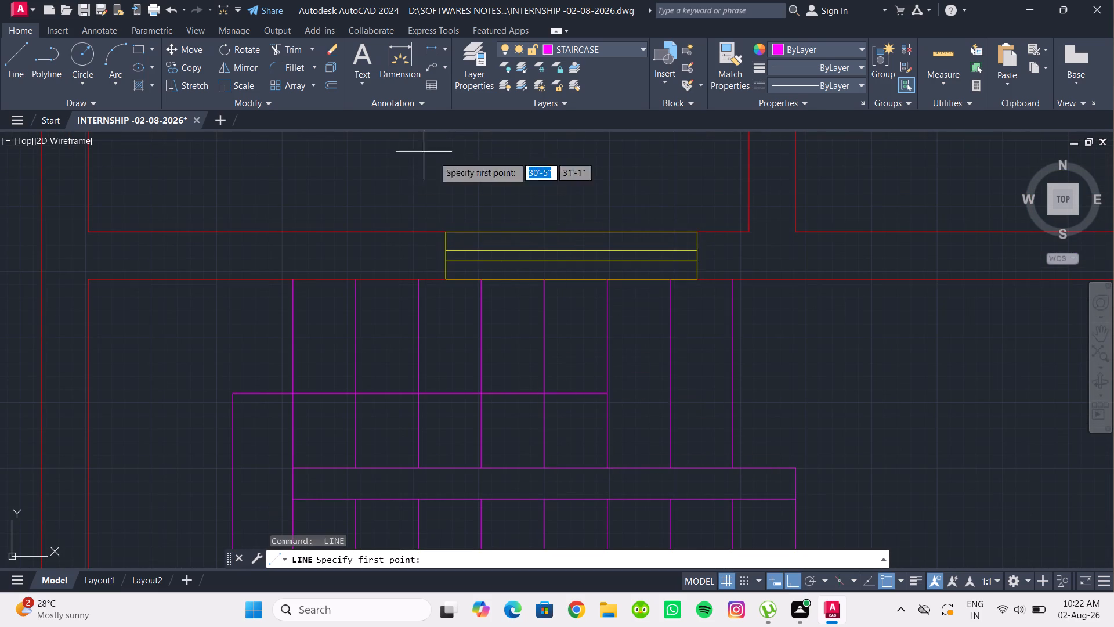
left_click(796, 579)
left_click(611, 395)
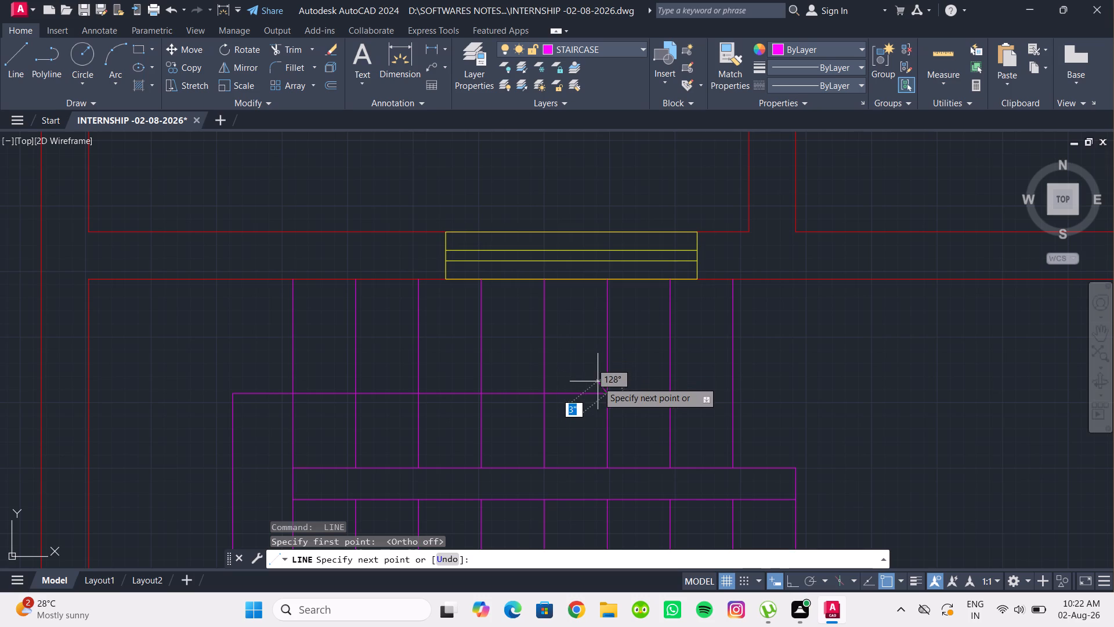
scroll(598, 381, "up", 5)
left_click(595, 443)
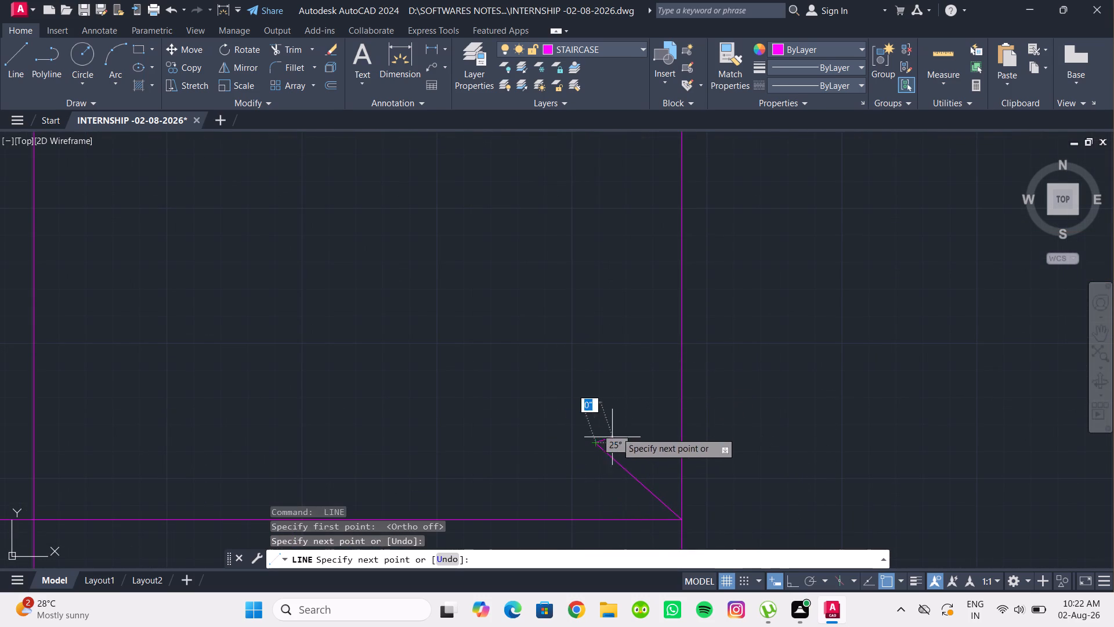
scroll(617, 428, "down", 3)
middle_click_drag(617, 428, 605, 413)
key("Escape")
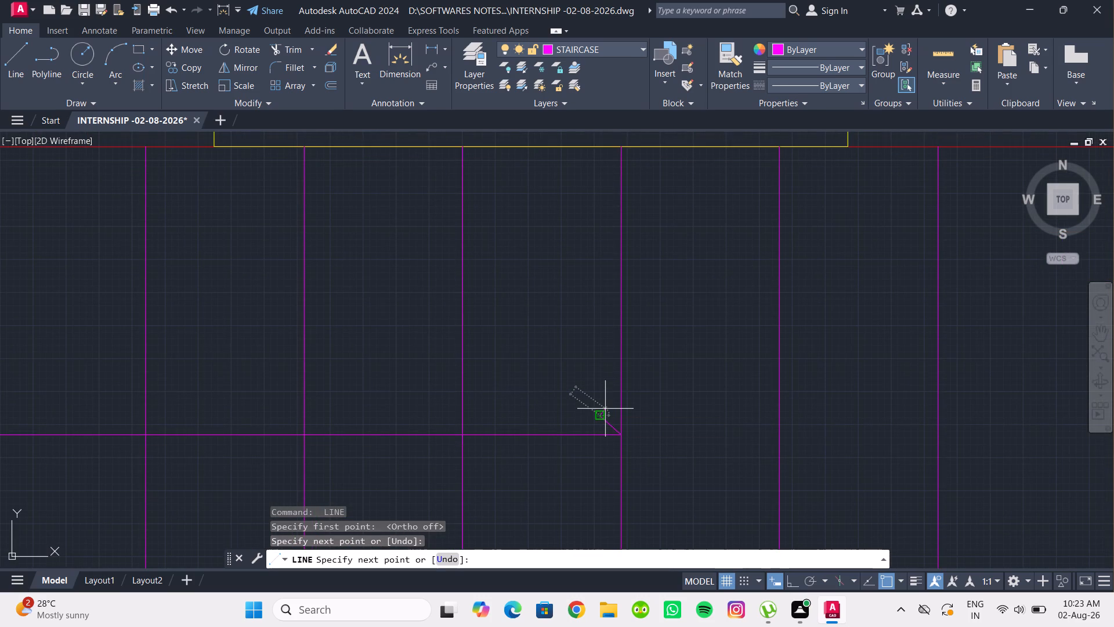
key("space")
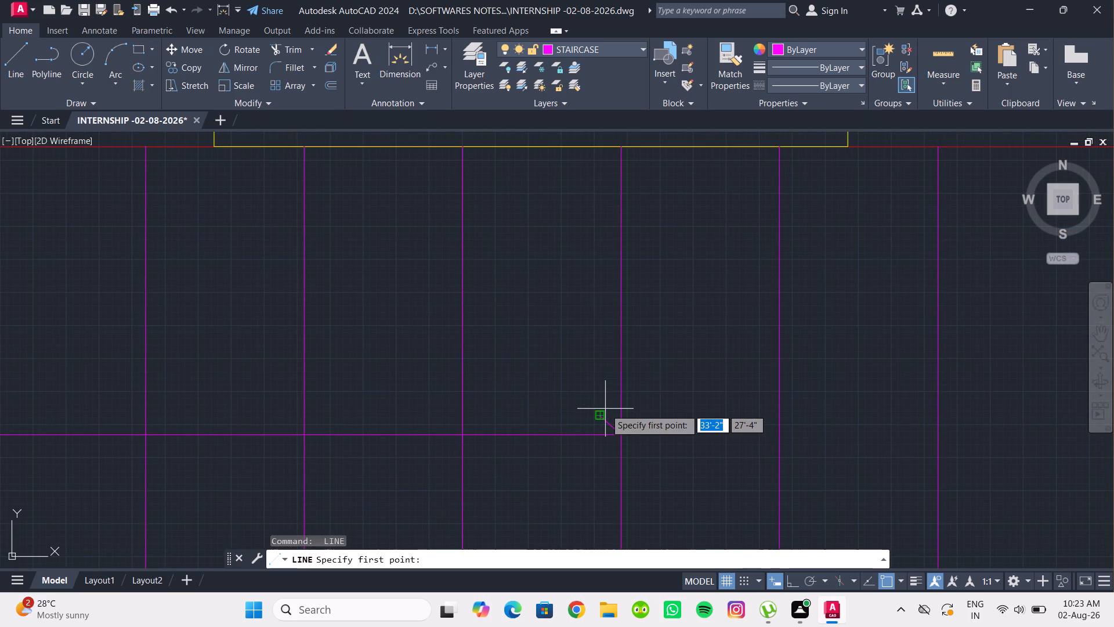
scroll(626, 448, "up", 3)
left_click(605, 401)
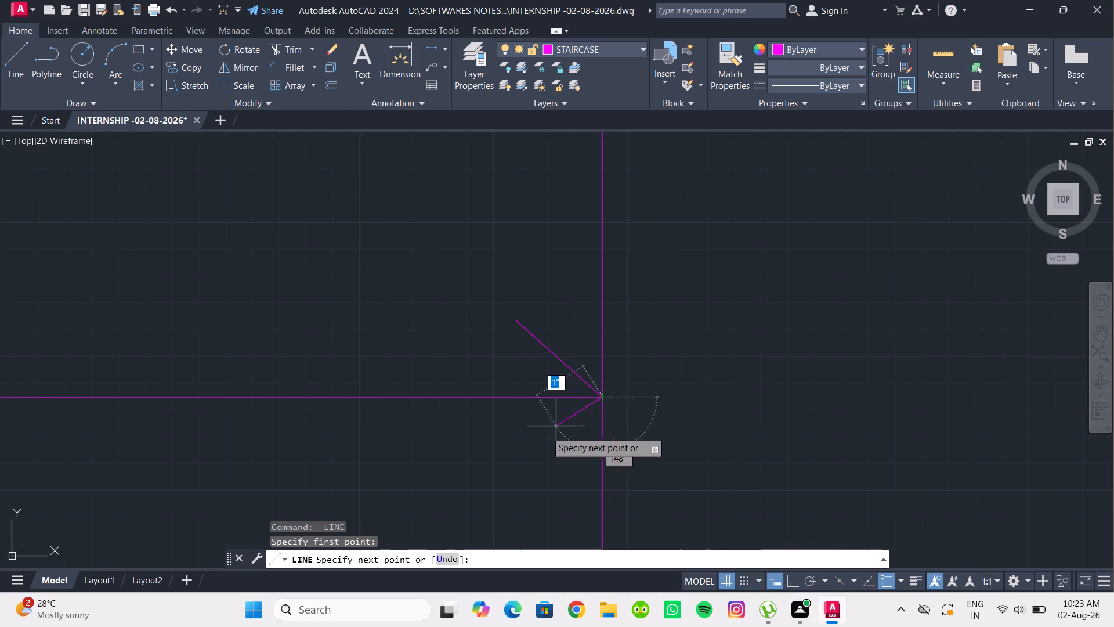
left_click(529, 466)
scroll(684, 412, "down", 3)
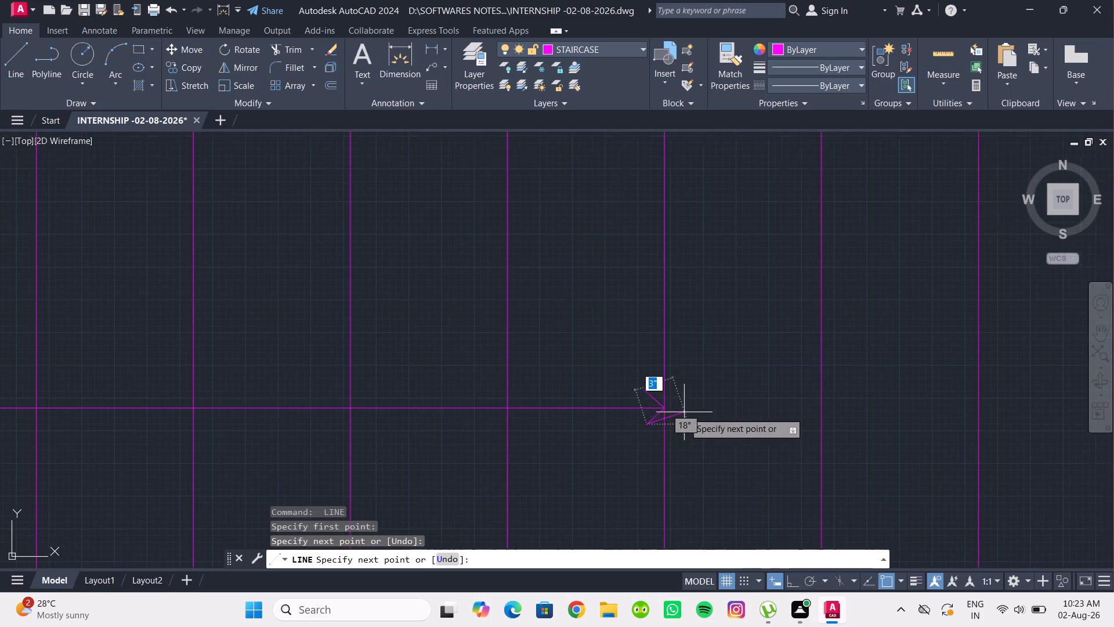
key("Escape")
Draw two diagonal lines about 4" long forming an arrowhead at the direction line's lower-flight end.
scroll(652, 446, "down", 3)
middle_click_drag(643, 452, 628, 410)
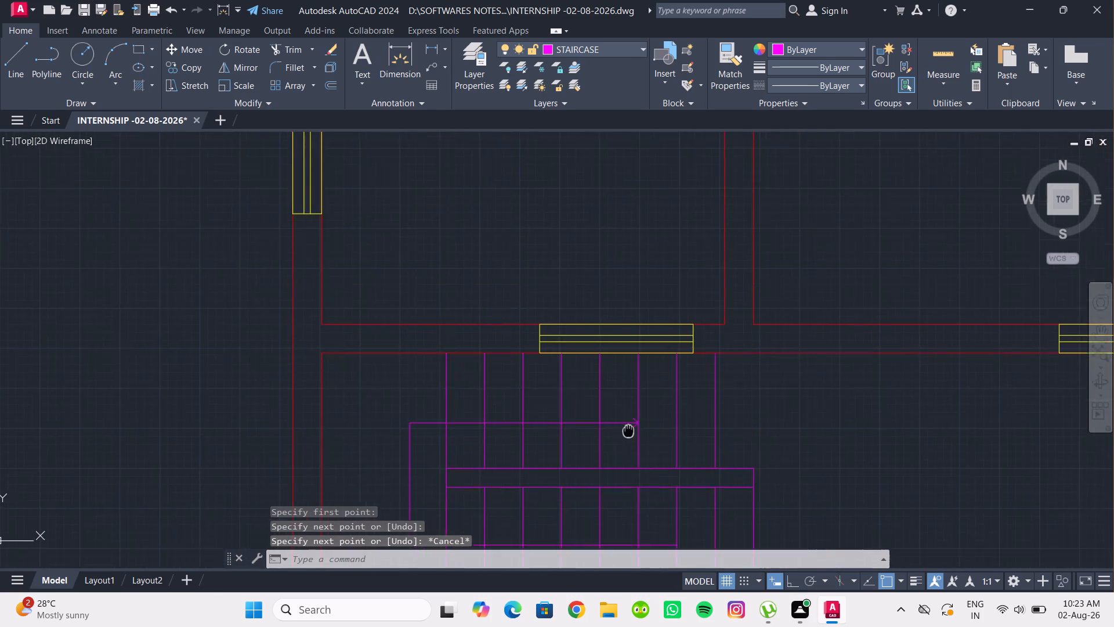
middle_click_drag(628, 410, 628, 363)
scroll(603, 427, "down", 1)
middle_click_drag(603, 427, 594, 405)
scroll(593, 403, "up", 2)
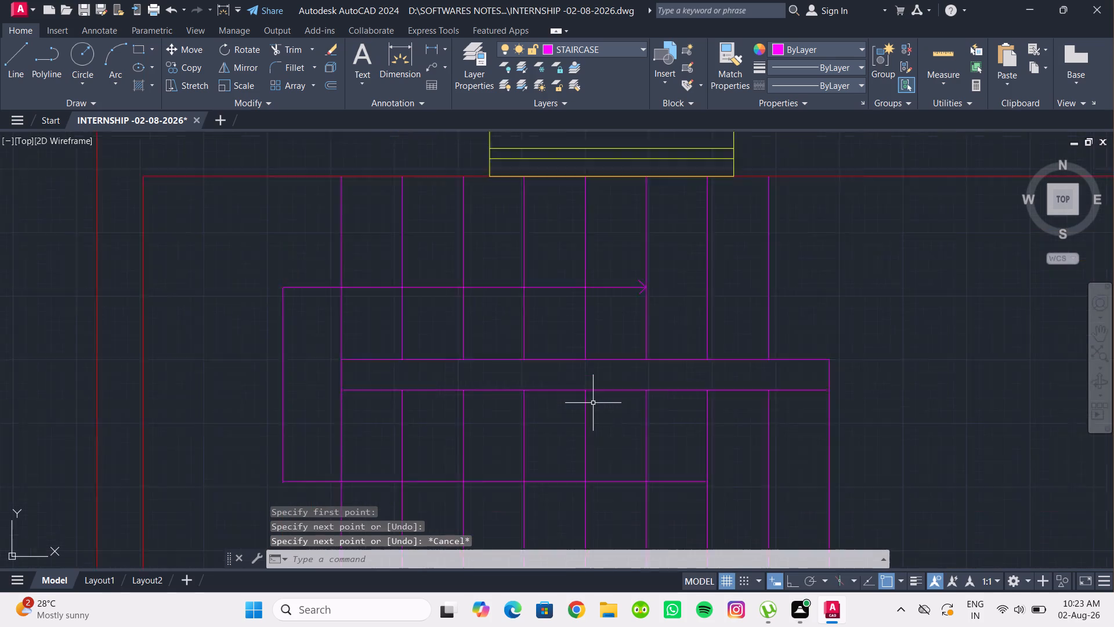
scroll(593, 403, "up", 2)
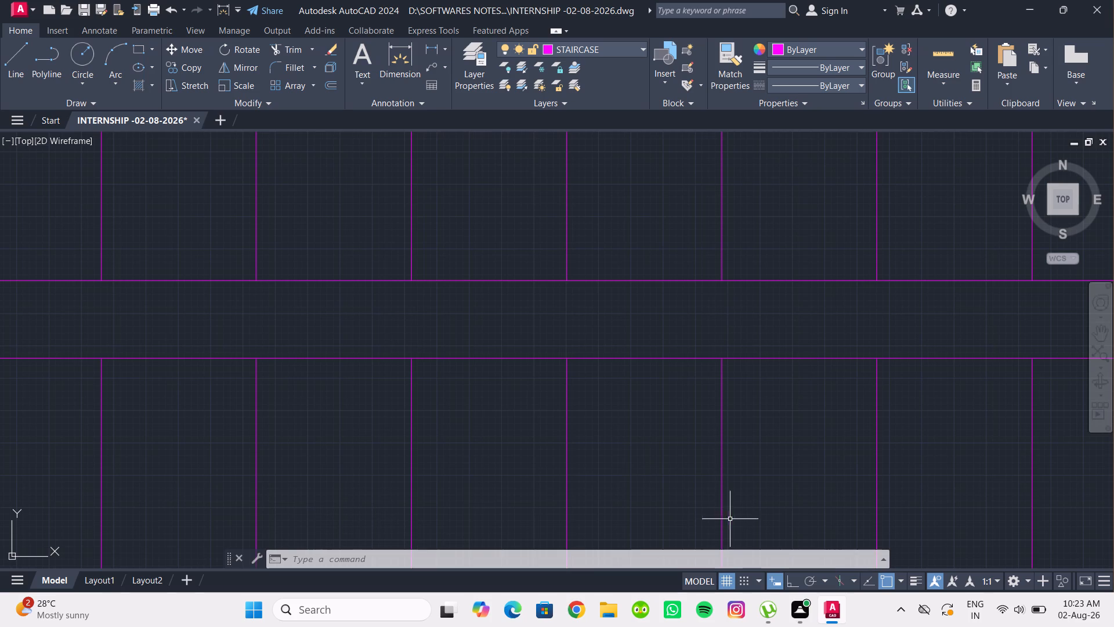
scroll(699, 447, "down", 2)
middle_click_drag(693, 445, 646, 397)
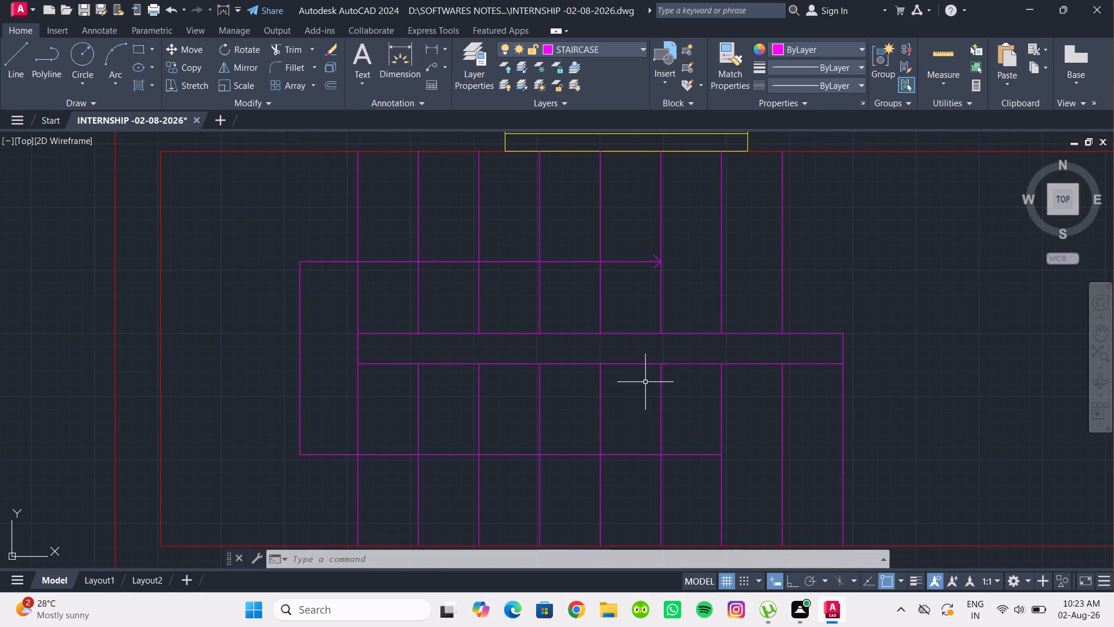
key("space")
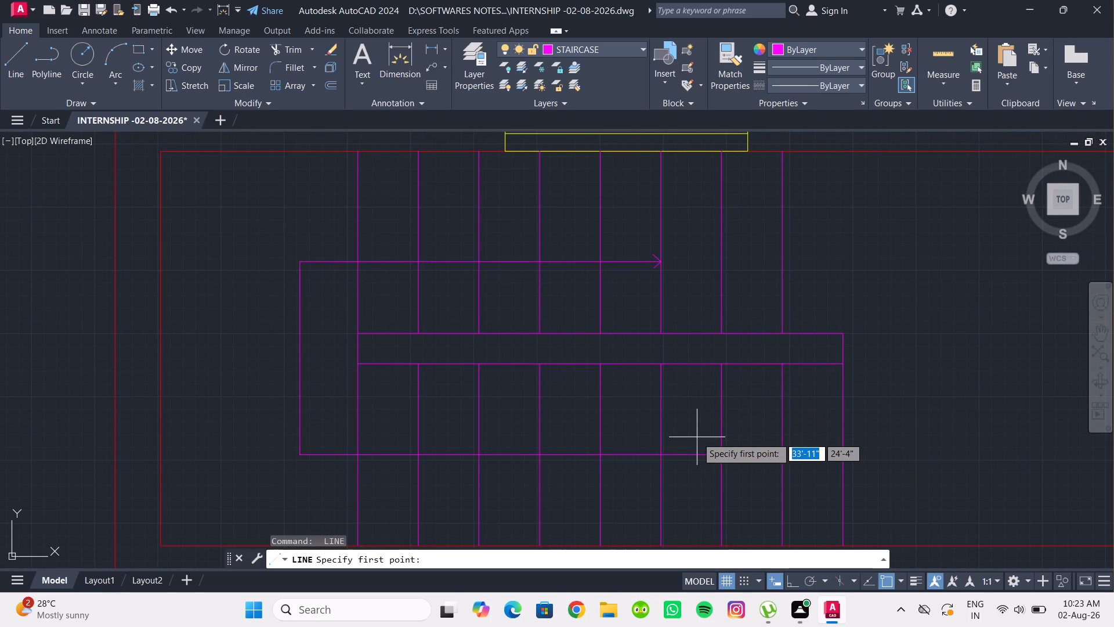
scroll(697, 437, "up", 1)
middle_click_drag(697, 437, 664, 395)
left_click(705, 423)
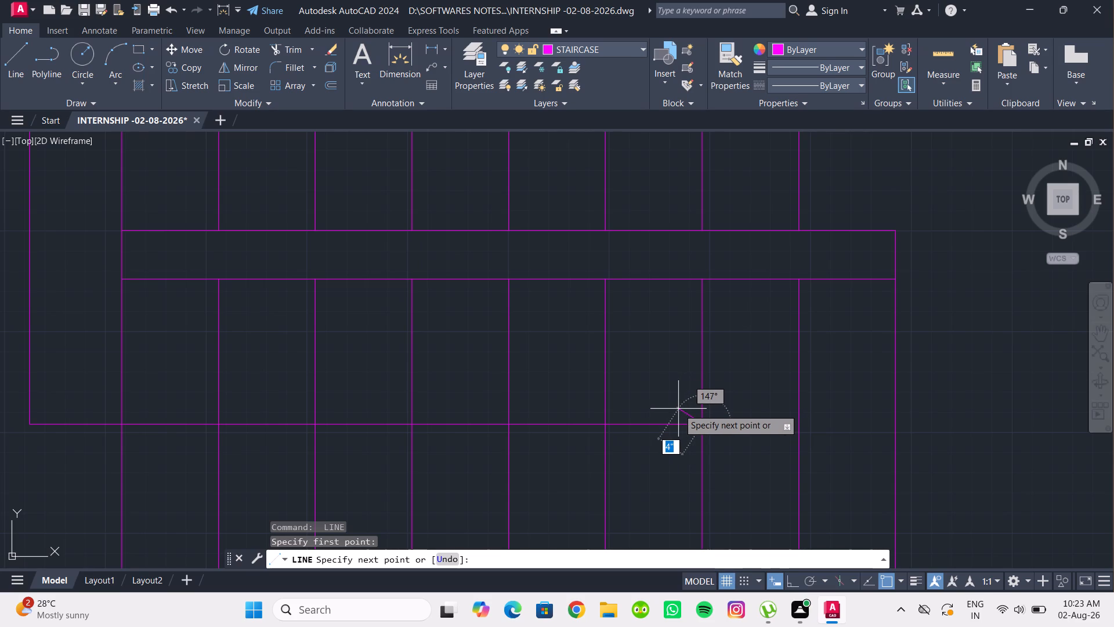
left_click(678, 409)
key("Escape")
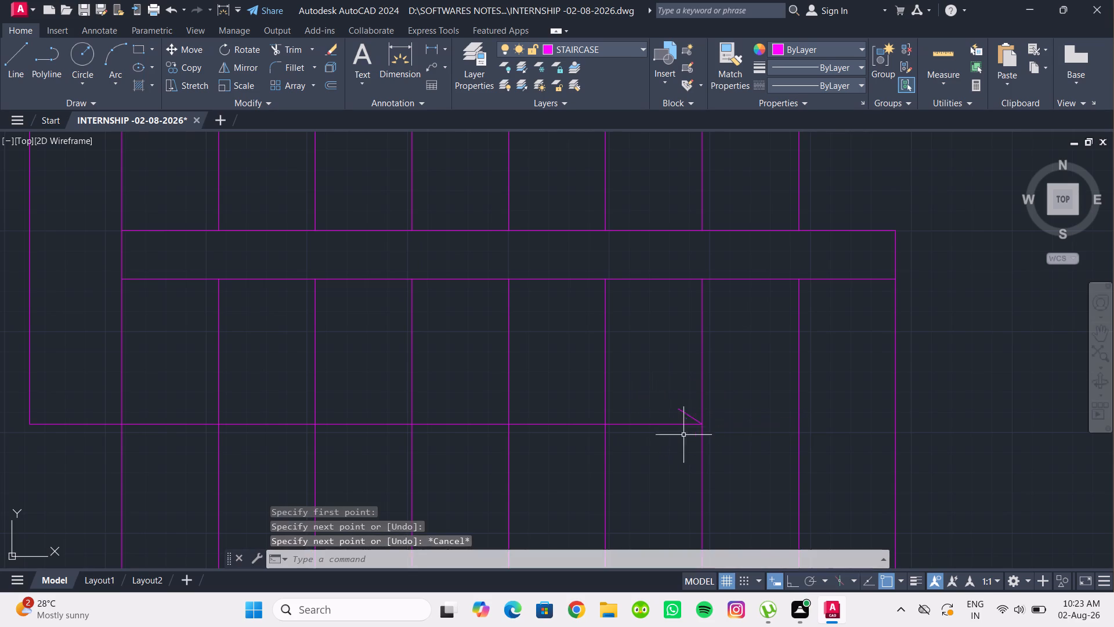
key("space")
left_click_drag(699, 420, 692, 424)
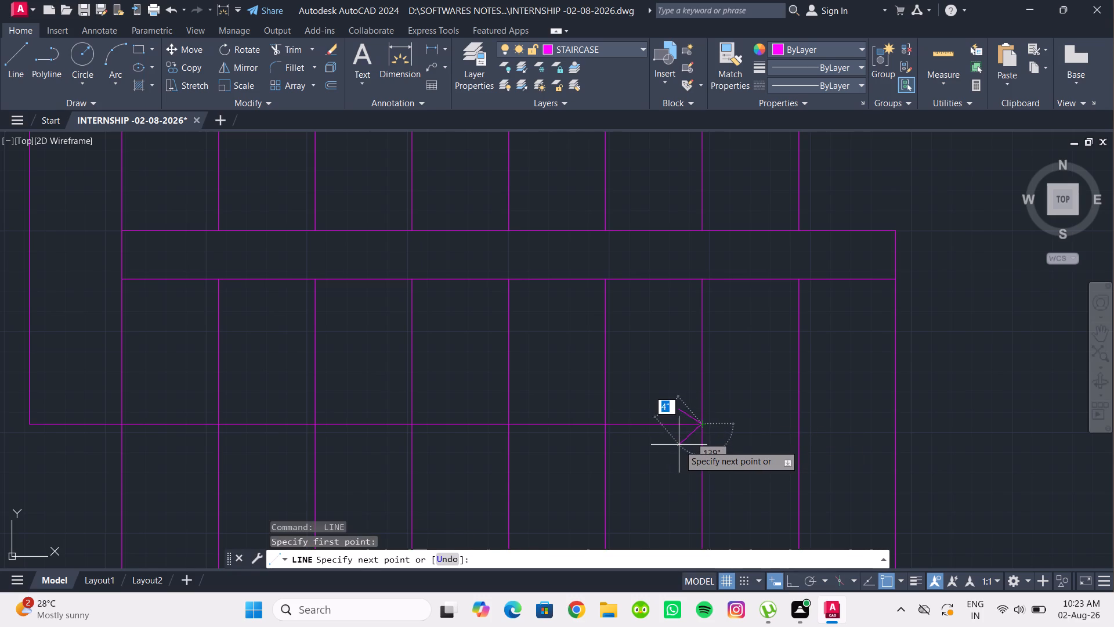
left_click(682, 439)
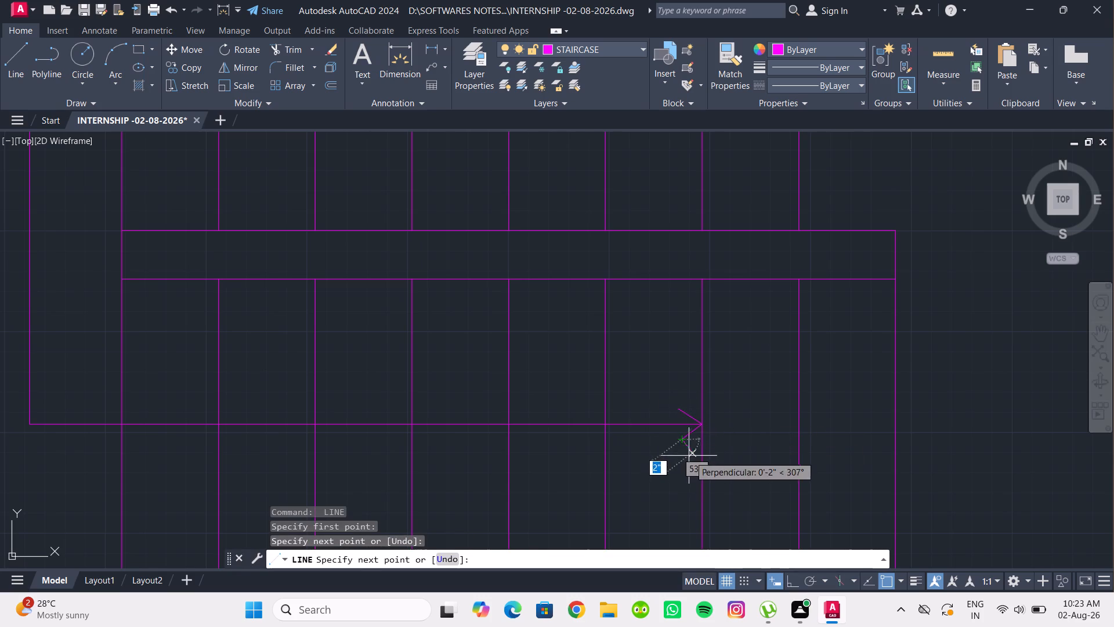
key("Escape")
Examine the staircase with its direction arrows and the overall floor plan.
scroll(690, 465, "down", 3)
middle_click(672, 464)
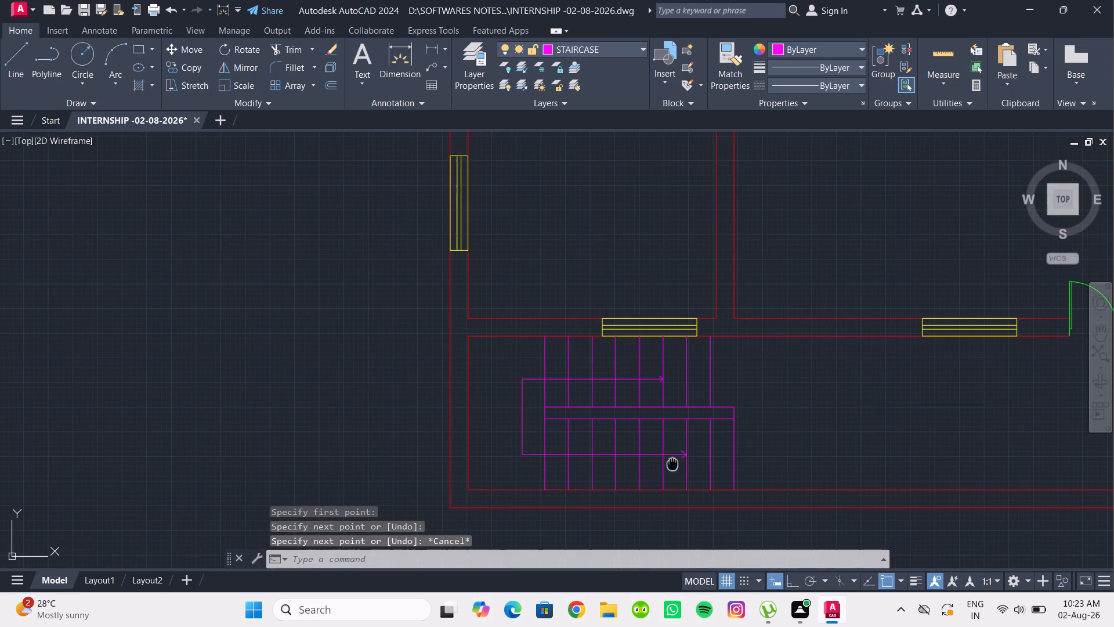
scroll(672, 464, "up", 2)
scroll(672, 464, "down", 2)
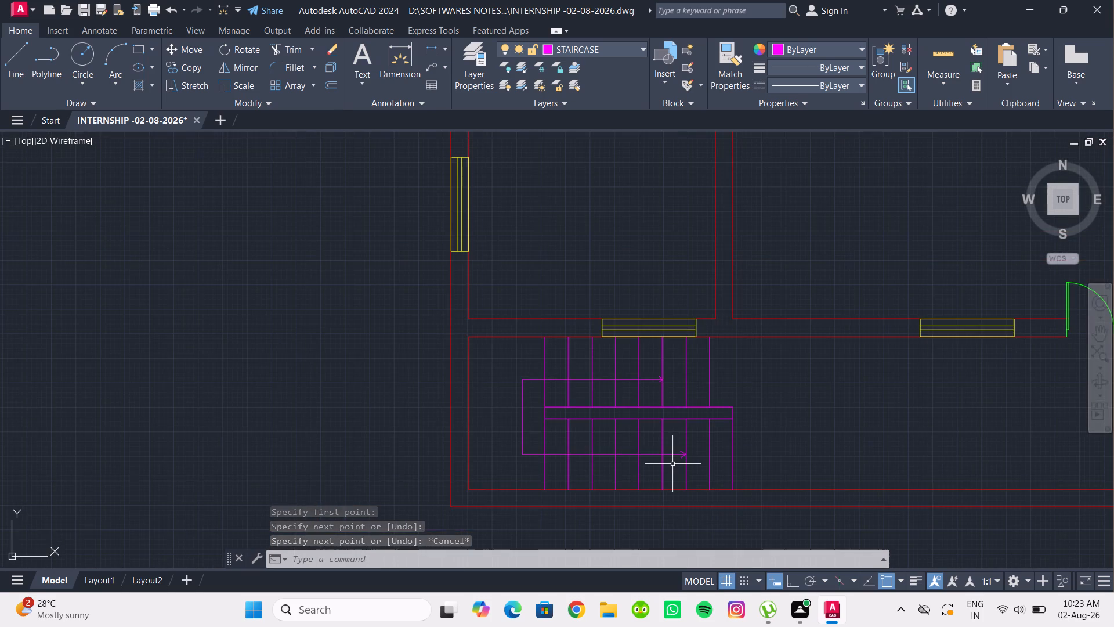
scroll(672, 464, "up", 1)
middle_click_drag(672, 464, 650, 456)
scroll(645, 451, "down", 1)
middle_click_drag(645, 451, 640, 448)
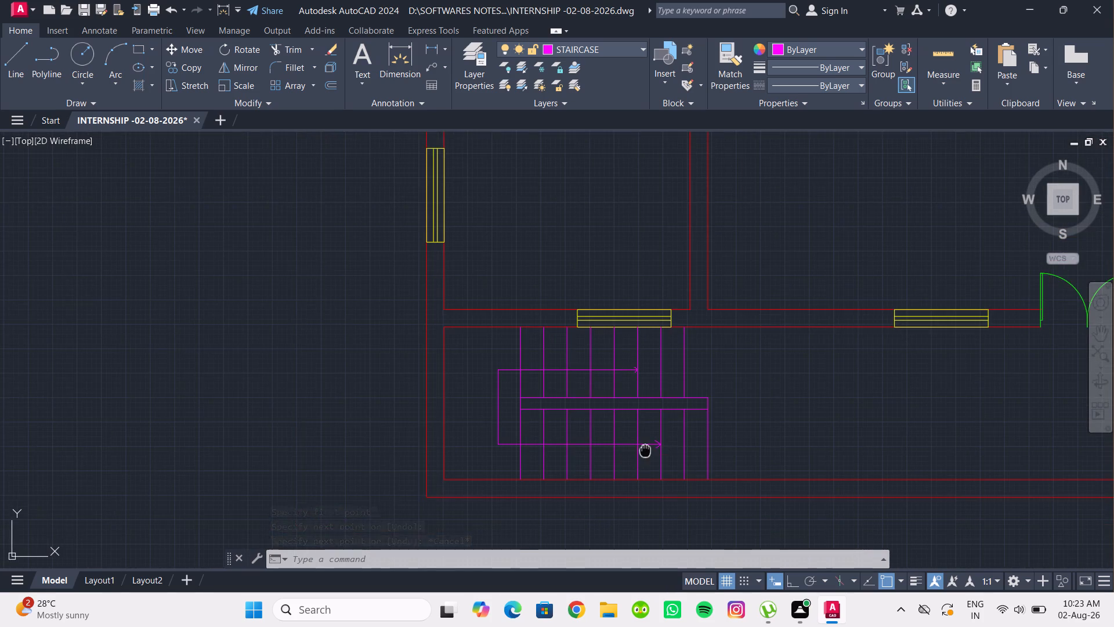
middle_click_drag(640, 448, 635, 446)
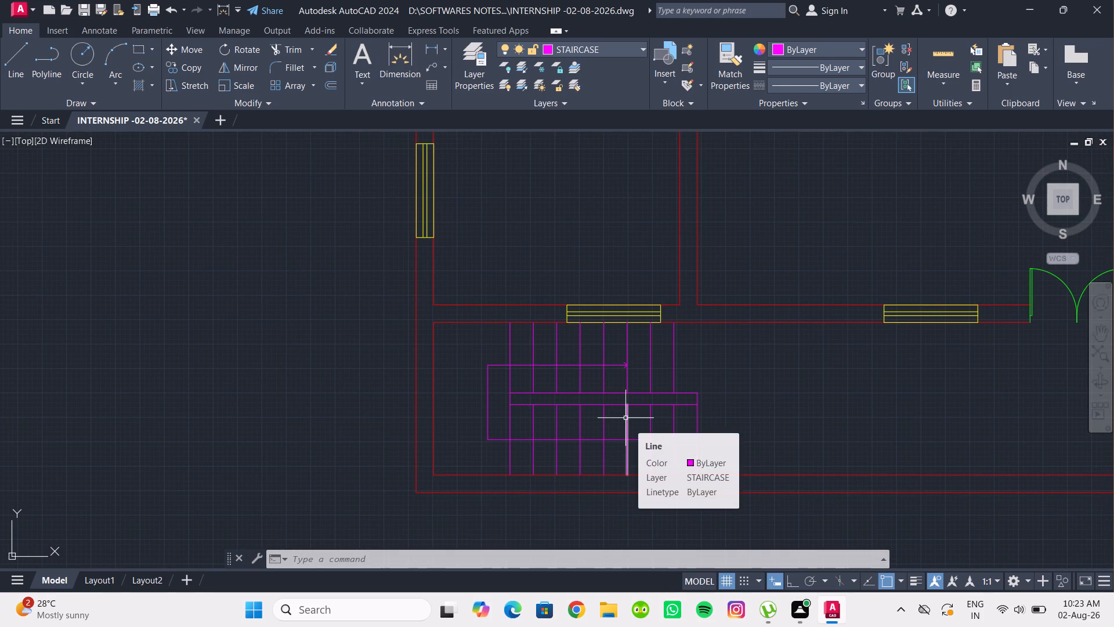
scroll(628, 431, "down", 1)
middle_click_drag(613, 427, 573, 408)
scroll(574, 408, "down", 1)
middle_click_drag(575, 407, 535, 443)
scroll(535, 443, "up", 1)
scroll(529, 430, "down", 2)
middle_click_drag(529, 430, 517, 462)
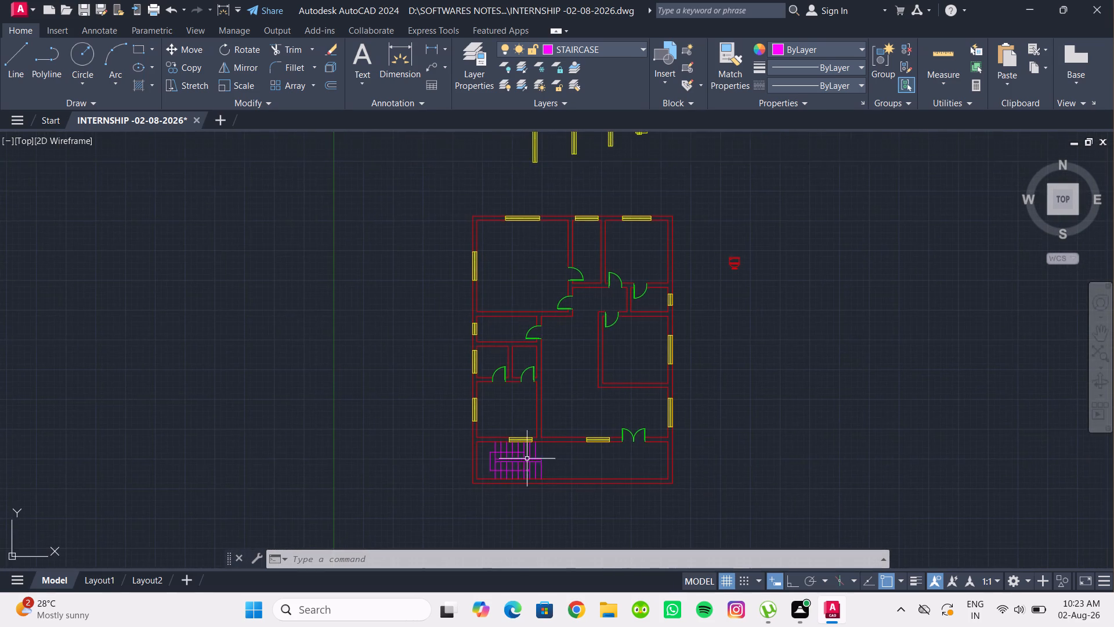
scroll(530, 466, "up", 1)
scroll(562, 456, "down", 3)
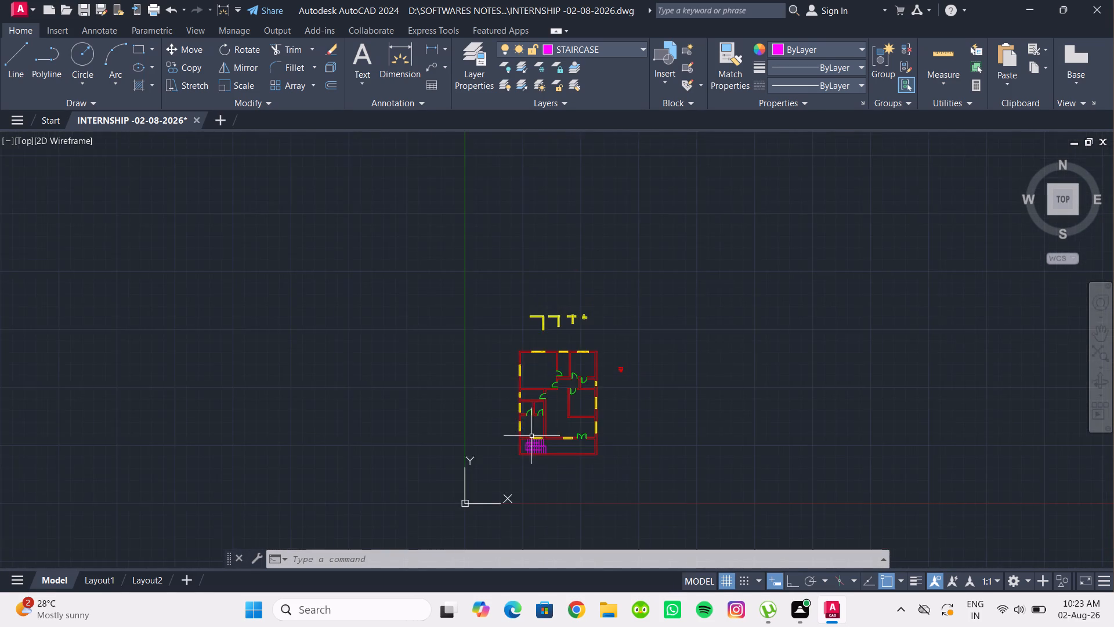
middle_click_drag(531, 436, 612, 520)
scroll(592, 495, "down", 1)
middle_click_drag(592, 495, 534, 420)
scroll(537, 415, "up", 2)
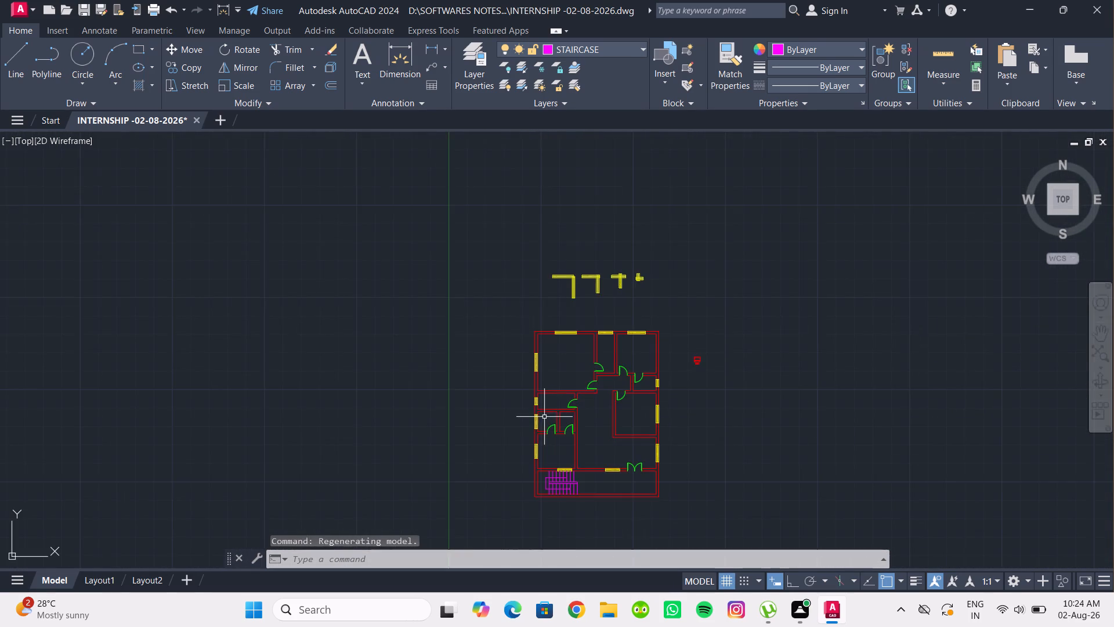
middle_click_drag(545, 421, 514, 426)
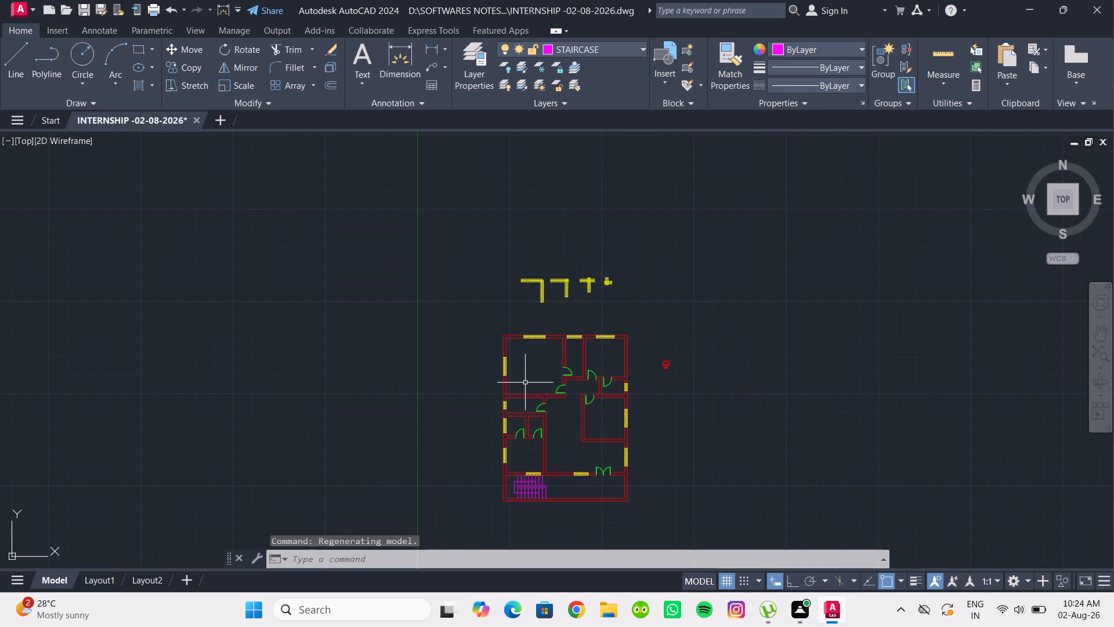
scroll(526, 384, "up", 1)
middle_click_drag(526, 384, 476, 328)
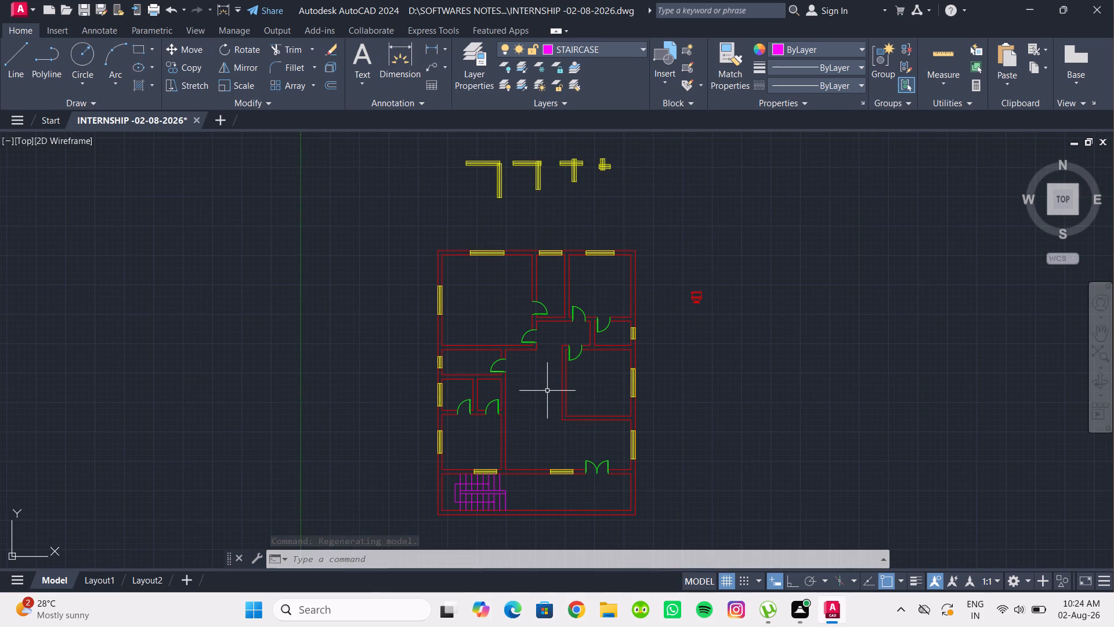
Move the toilet block from beside the plan to the open space between the top wall and the yellow window symbols.
middle_click_drag(706, 349, 714, 404)
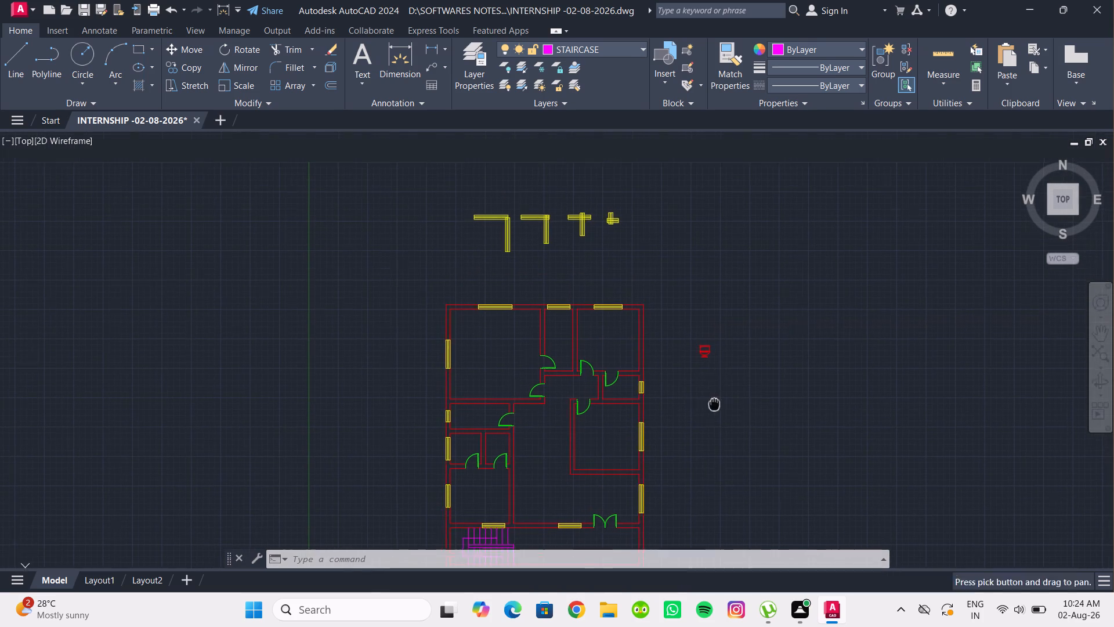
left_click_drag(746, 394, 704, 355)
left_click(746, 423)
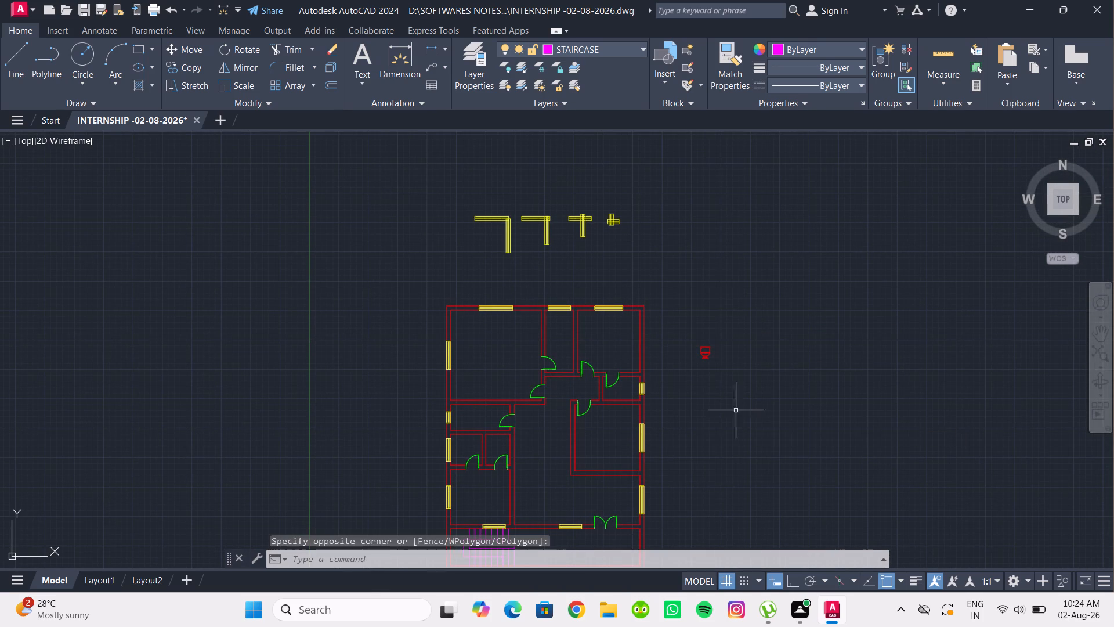
left_click(712, 351)
left_click(698, 343)
scroll(706, 368, "up", 3)
middle_click_drag(706, 368, 691, 447)
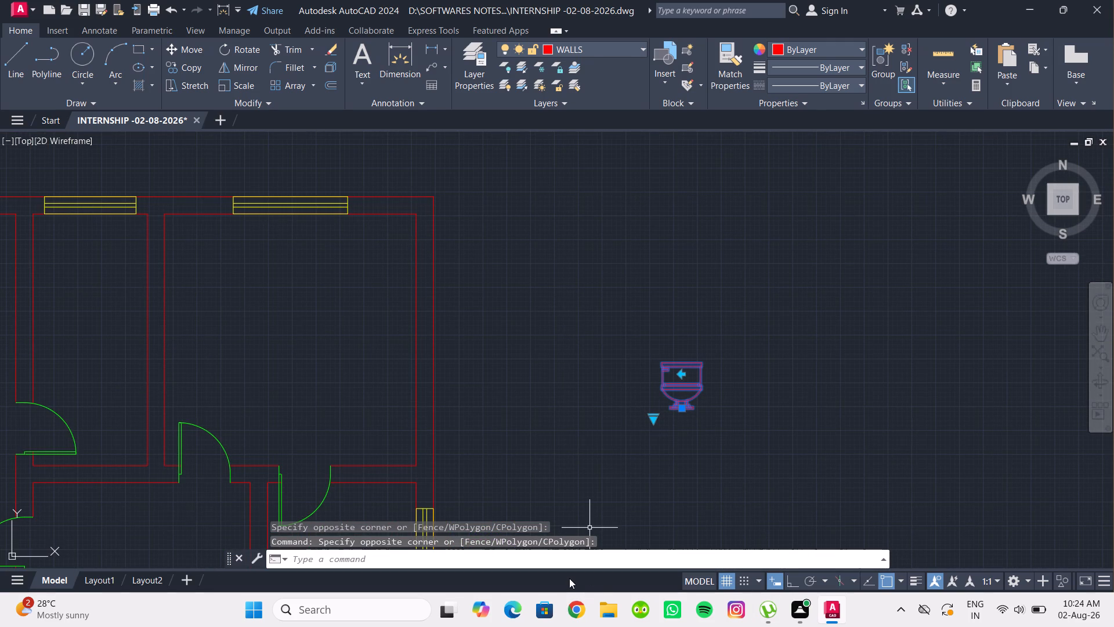
key("m")
key("Return")
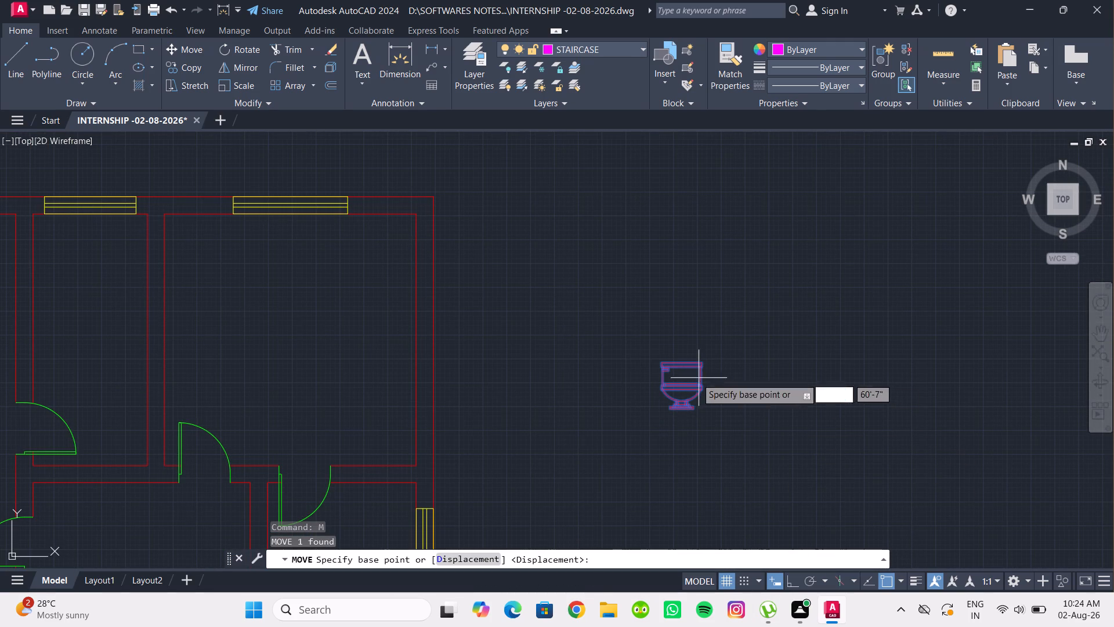
left_click_drag(681, 373, 668, 354)
scroll(499, 174, "down", 2)
middle_click_drag(501, 175, 645, 396)
left_click(522, 336)
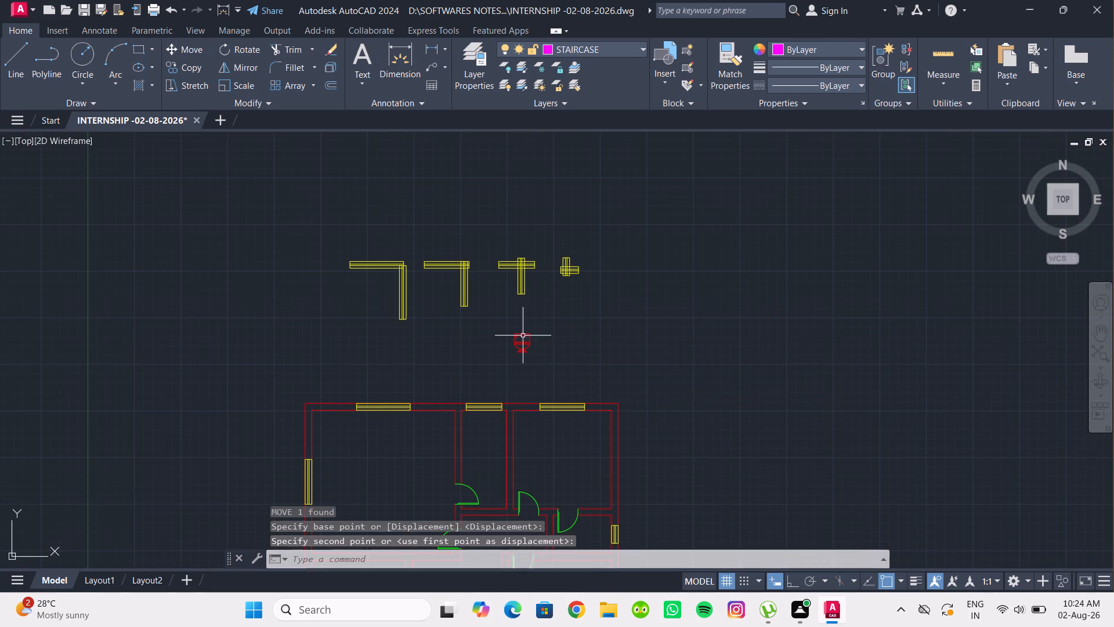
Examine the floor plan from the toilet block above the top wall down to the staircase.
scroll(646, 360, "down", 1)
middle_click_drag(641, 359, 642, 258)
scroll(646, 315, "up", 1)
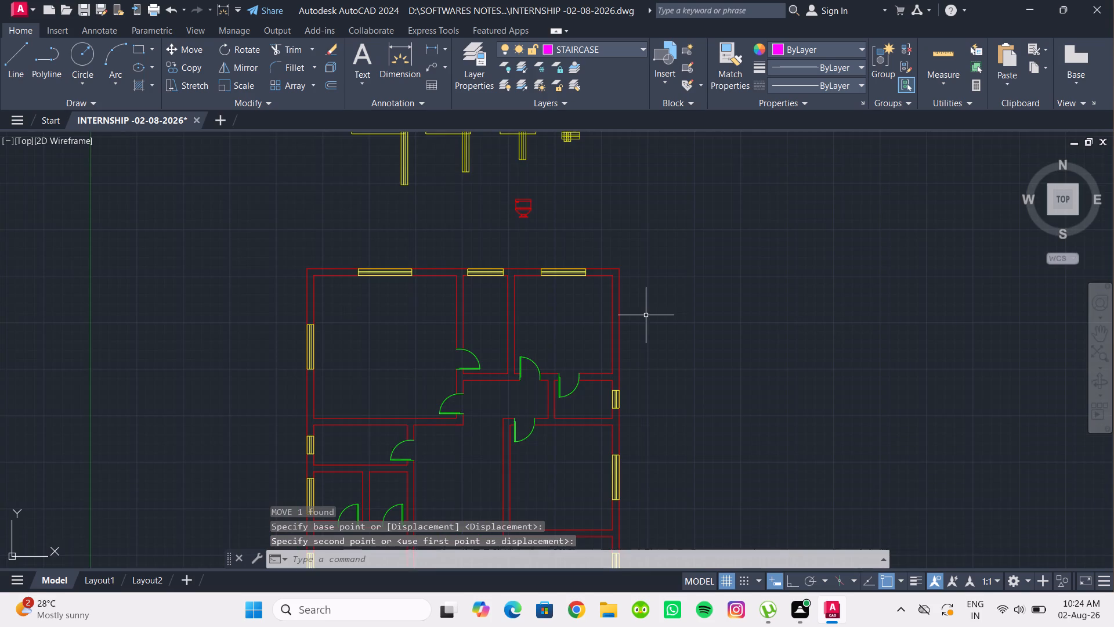
middle_click_drag(644, 316, 671, 246)
scroll(591, 380, "down", 1)
middle_click_drag(591, 380, 596, 289)
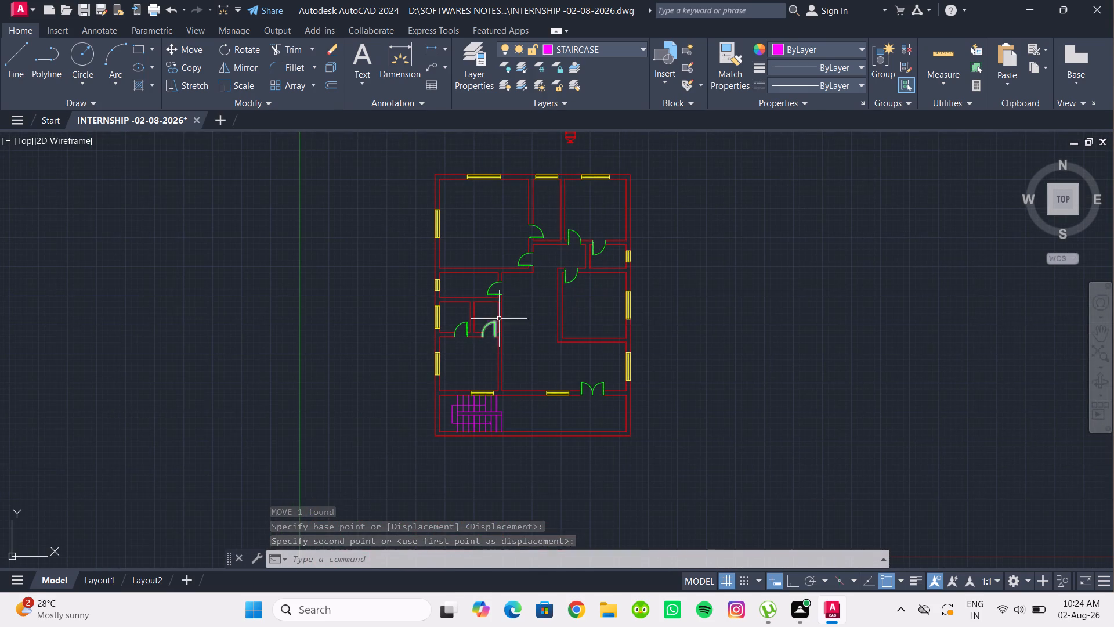
scroll(527, 266, "up", 3)
scroll(530, 272, "down", 3)
middle_click_drag(530, 272, 525, 236)
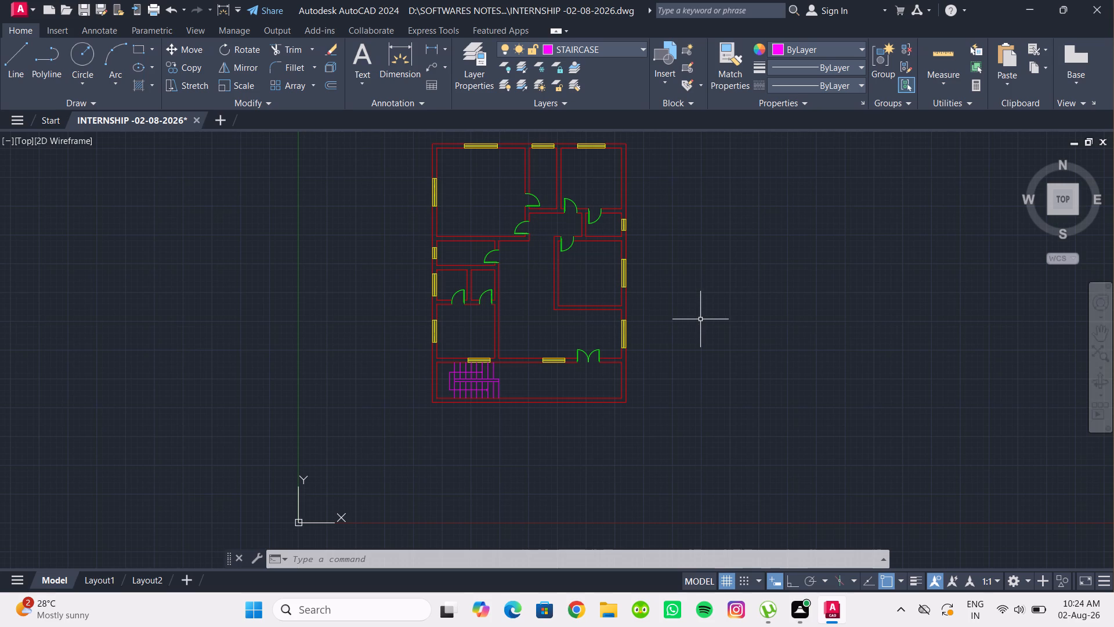
Open DesignCenter and reposition its palette over the drawing area.
key("ctrl+2")
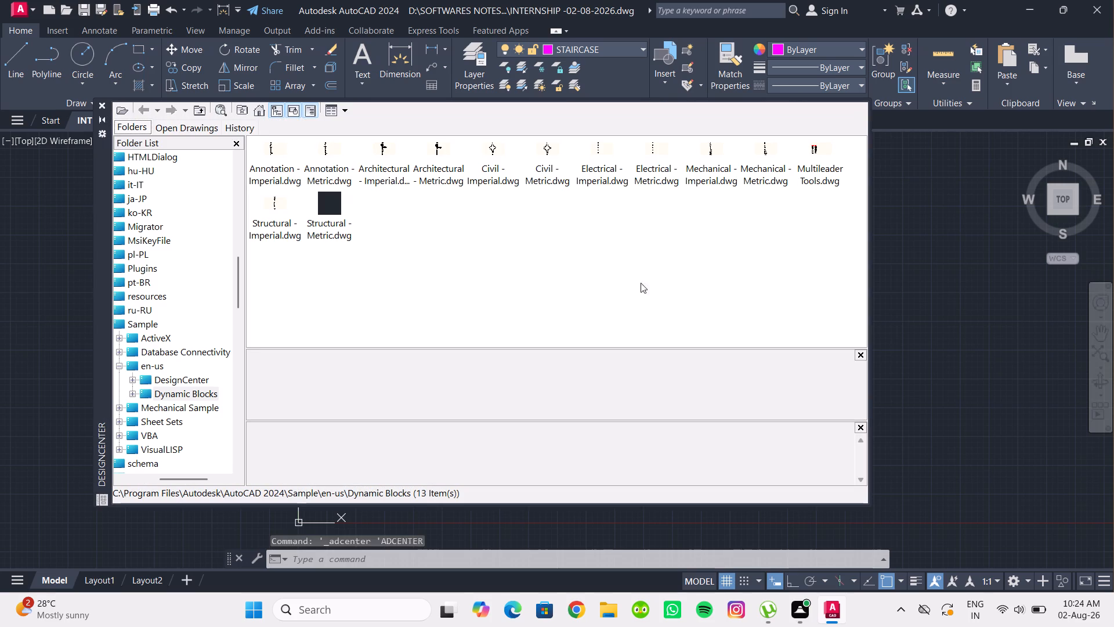
left_click_drag(561, 109, 776, 121)
left_click_drag(776, 121, 791, 121)
left_click_drag(651, 102, 735, 114)
left_click_drag(640, 117, 740, 120)
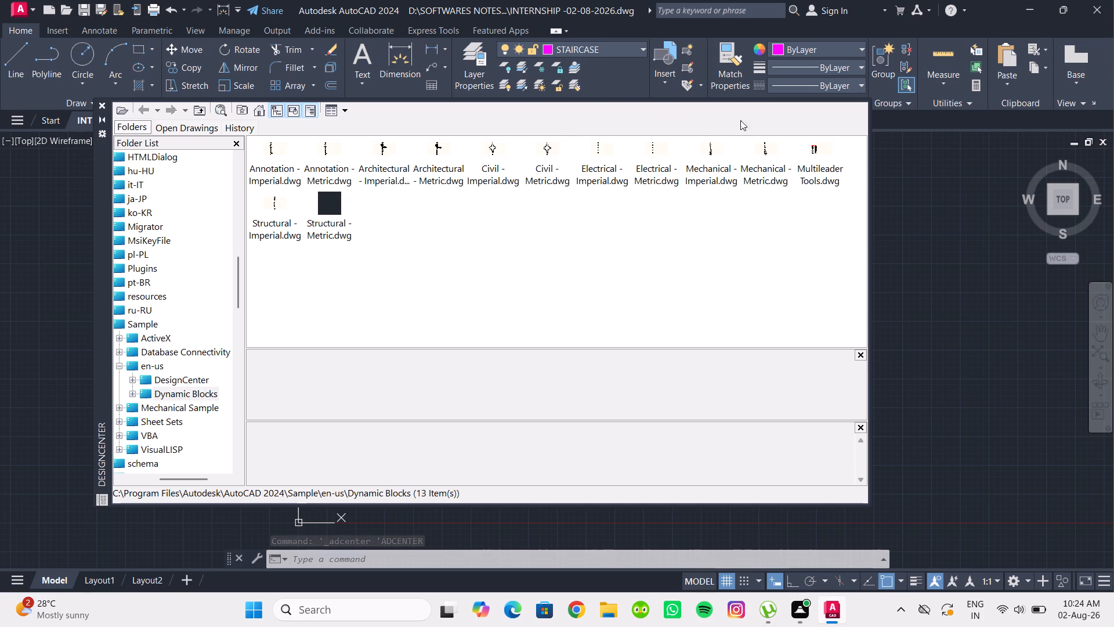
left_click_drag(740, 120, 754, 121)
left_click_drag(635, 446, 659, 448)
scroll(587, 377, "down", 3)
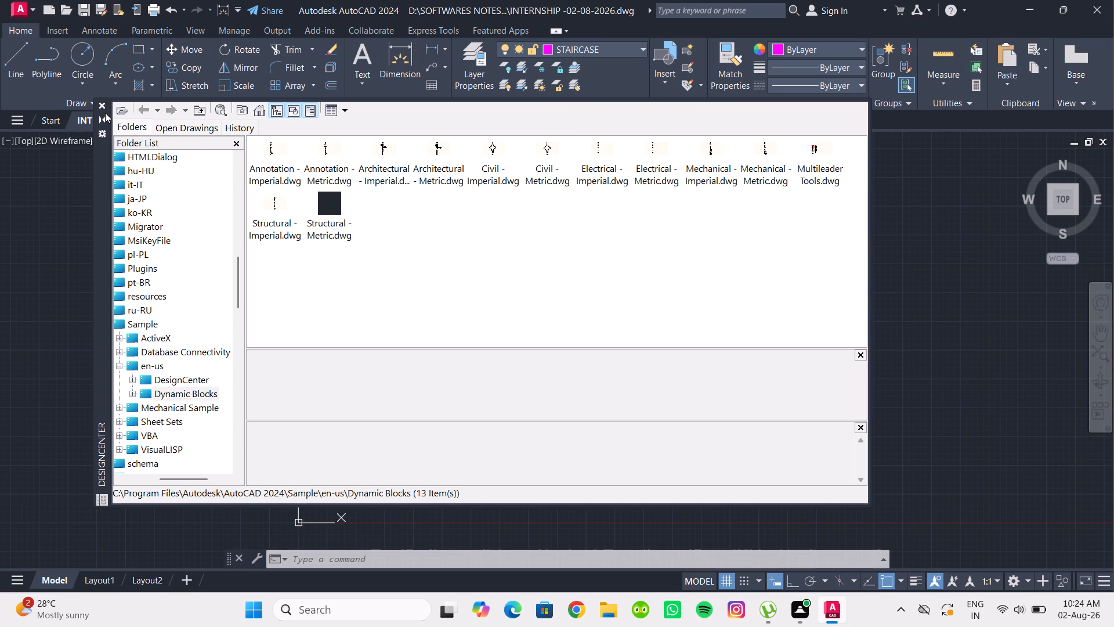
left_click_drag(104, 150, 343, 152)
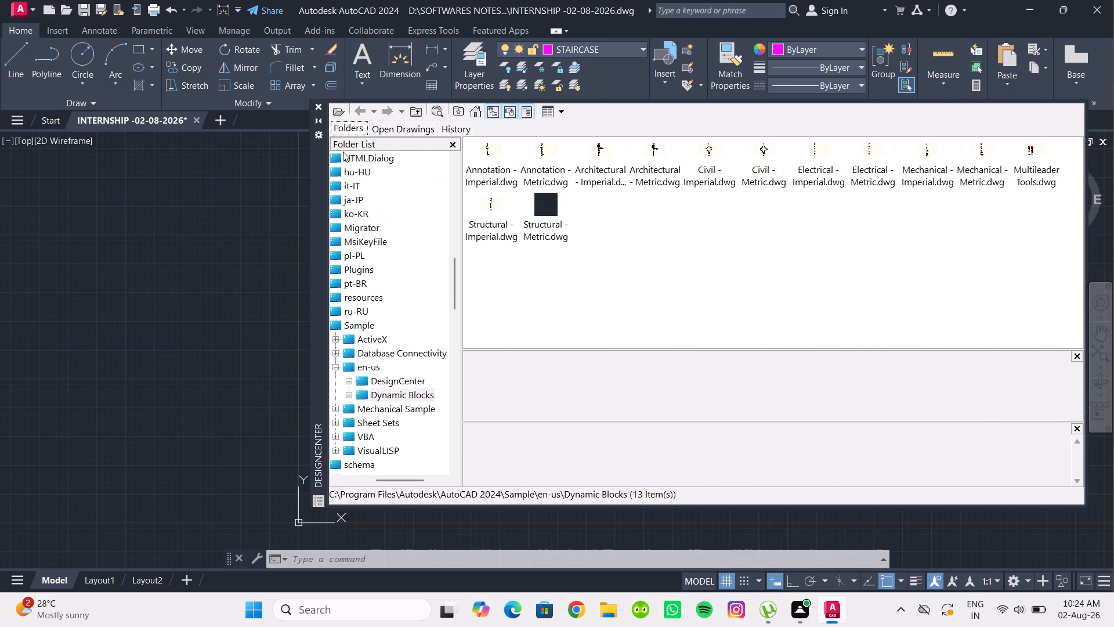
left_click_drag(343, 152, 319, 148)
Display the blocks of Home - Space Planner.dwg from the DesignCenter sample folder.
double_click(385, 379)
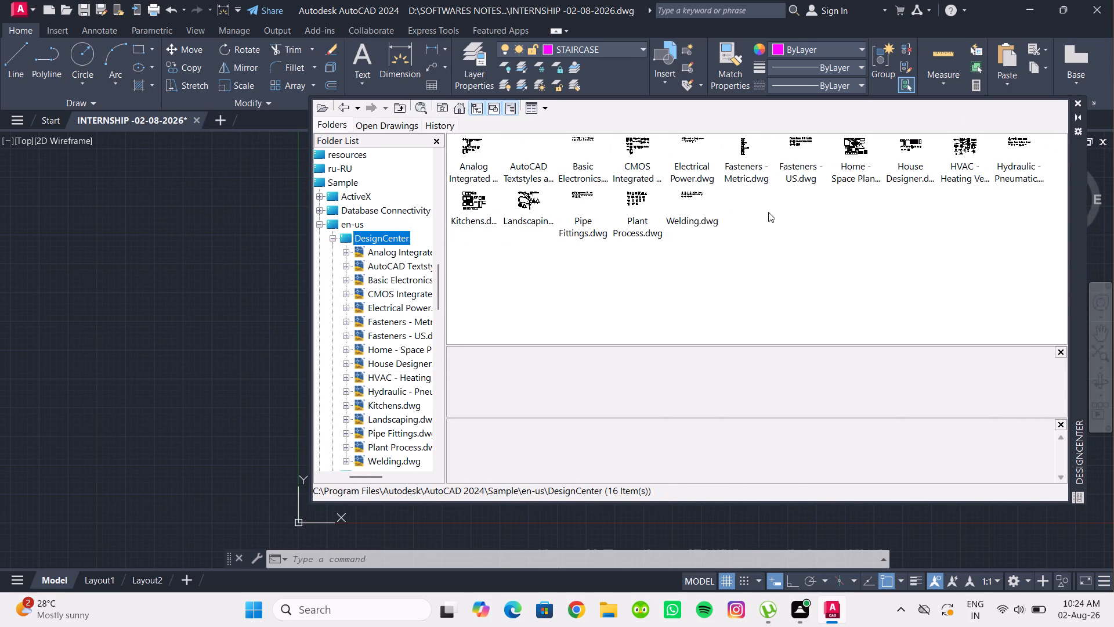
left_click(854, 141)
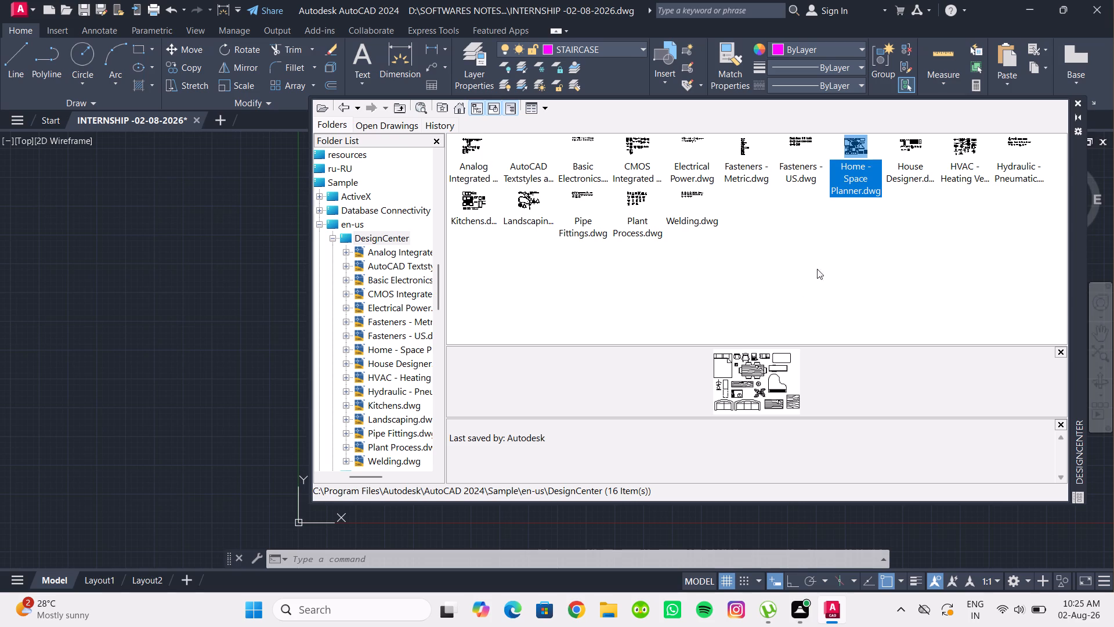
double_click(851, 149)
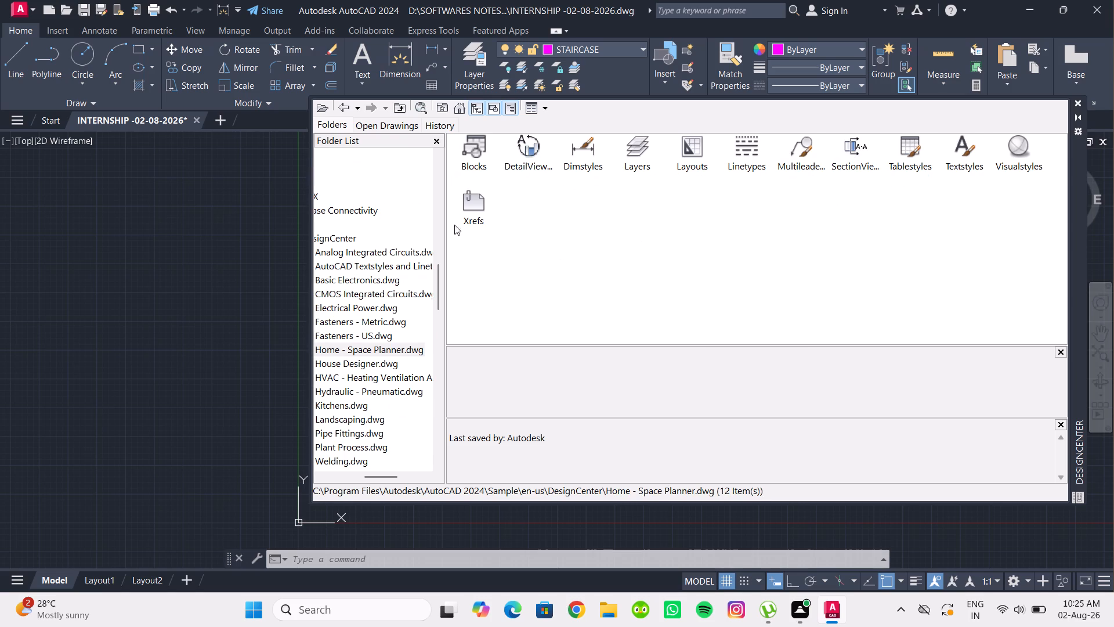
double_click(468, 142)
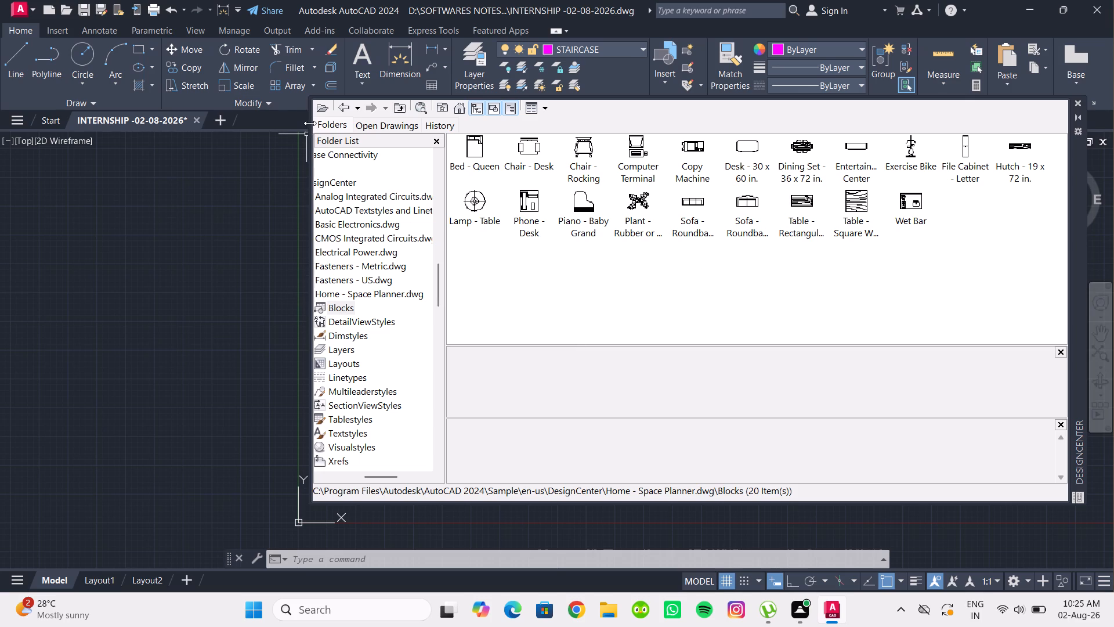
Narrow the DesignCenter palette to uncover the plan, and insert the Chair - Desk block in the empty area west of the building.
left_click_drag(310, 123, 469, 202)
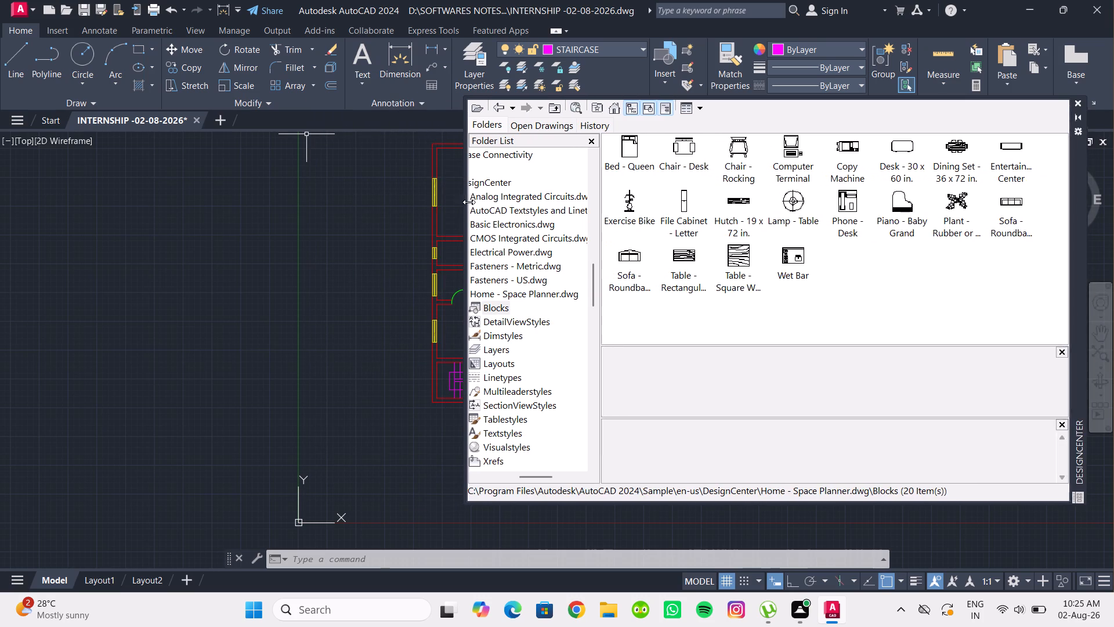
left_click_drag(469, 202, 560, 270)
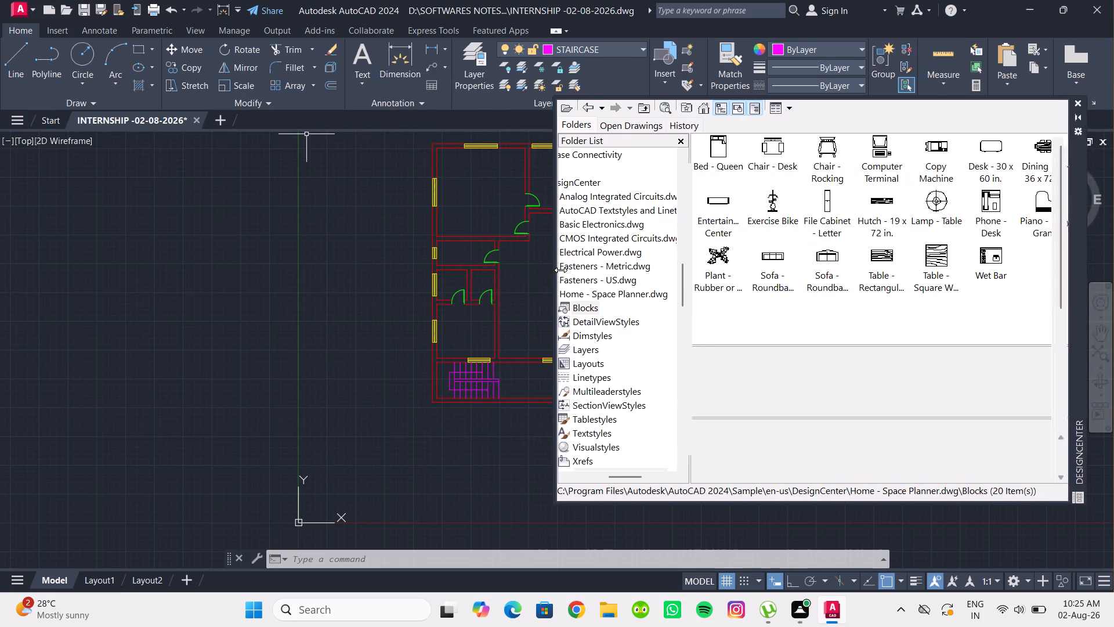
left_click_drag(560, 270, 572, 284)
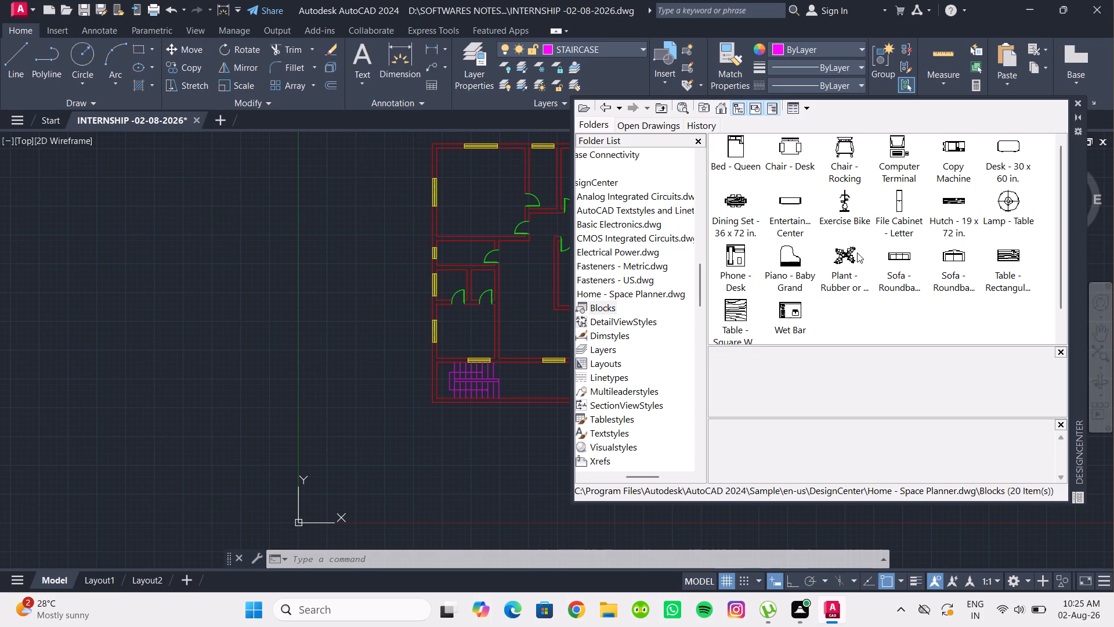
left_click(793, 153)
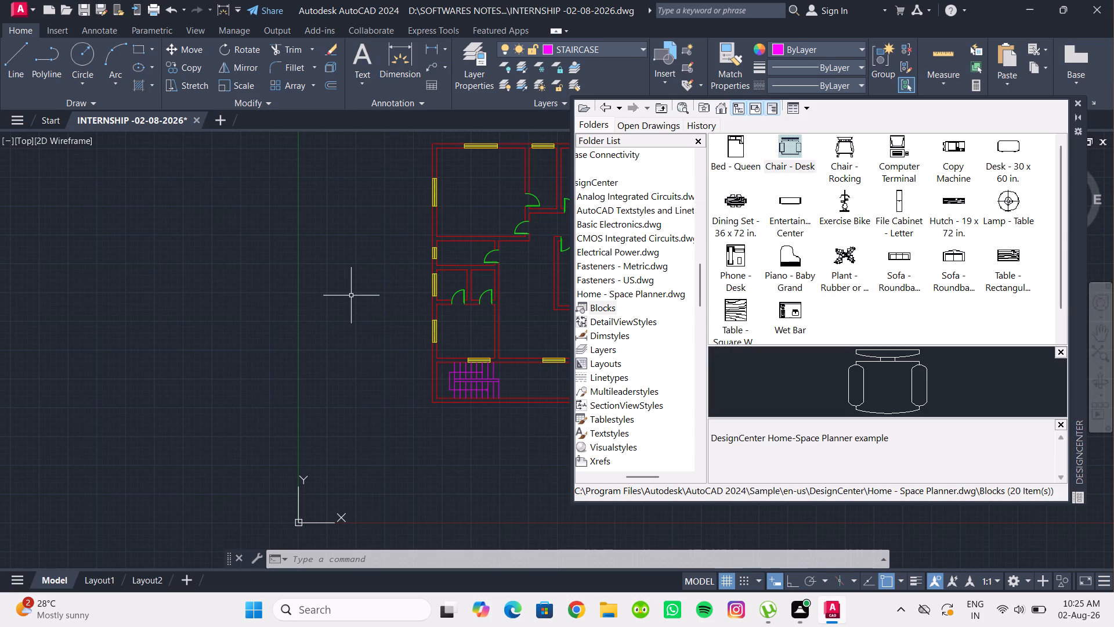
left_click(351, 296)
left_click(377, 334)
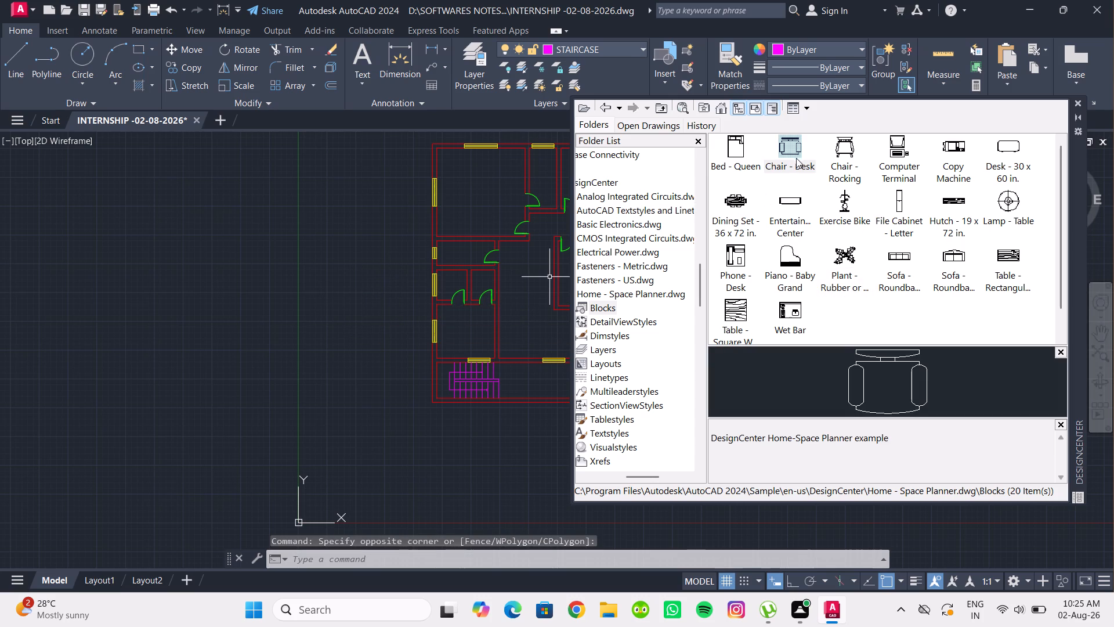
left_click_drag(790, 145, 363, 282)
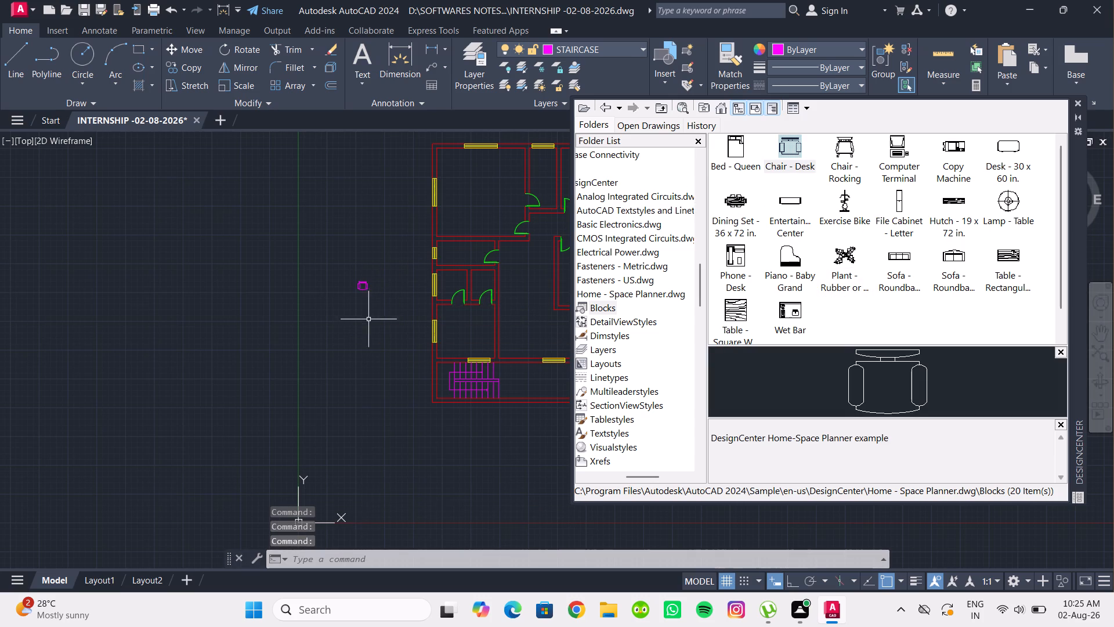
scroll(358, 290, "up", 4)
scroll(358, 290, "down", 4)
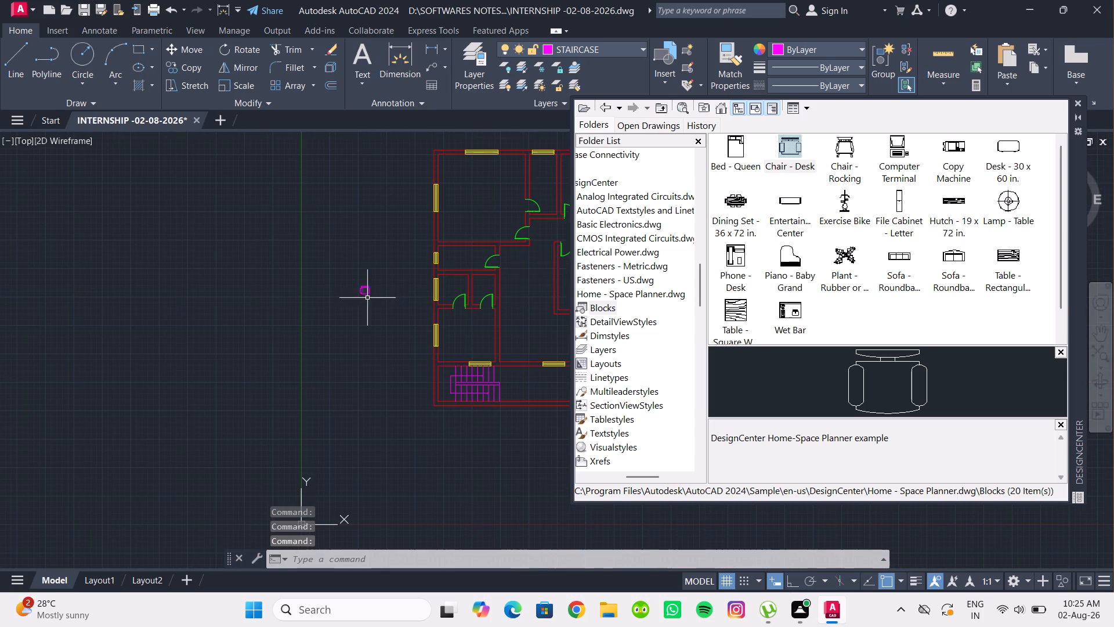
Insert the Bed - Queen block below the desk chair and the Chair - Rocking block above it, outside the plan's west wall.
left_click(743, 148)
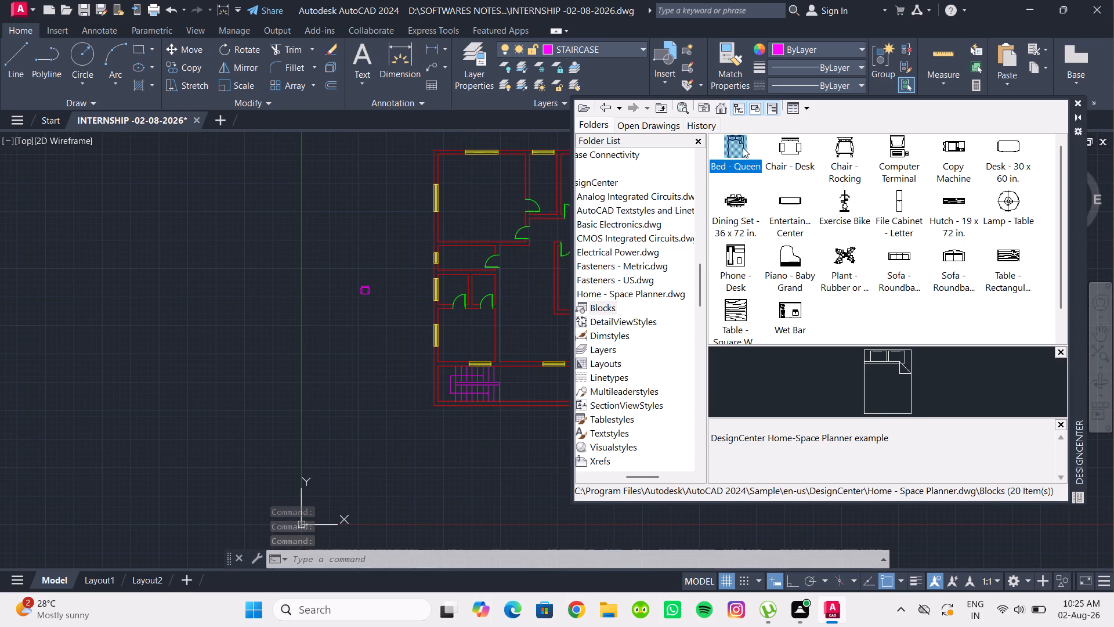
left_click_drag(742, 146, 365, 324)
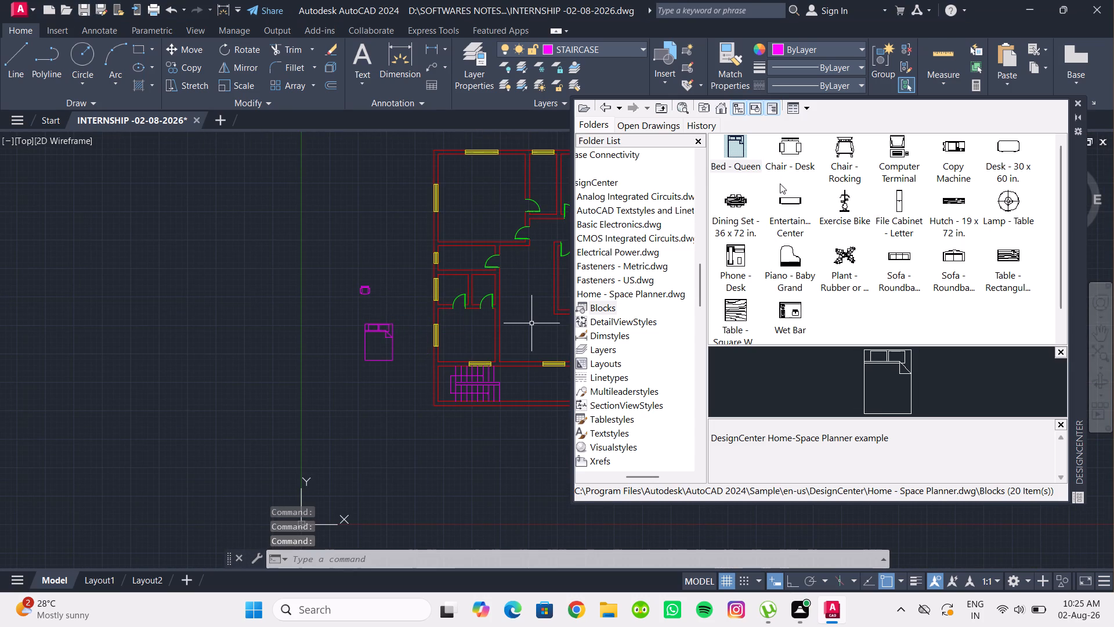
left_click_drag(844, 149, 366, 237)
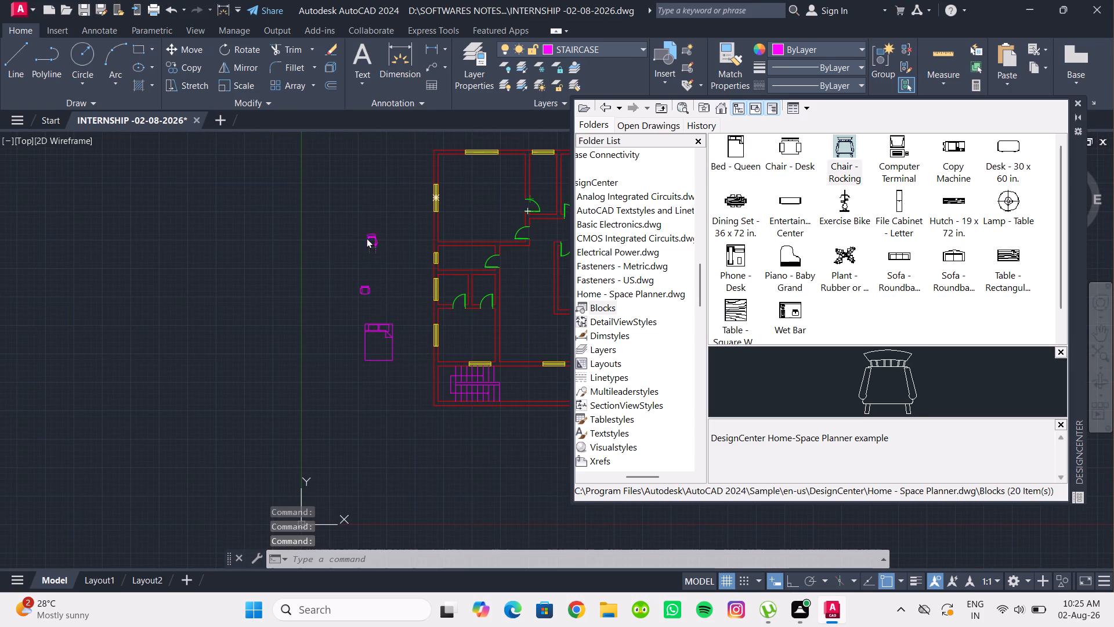
left_click_drag(366, 237, 336, 248)
Insert the Copy Machine block near the rocking chair and the Dining Set - 36 x 72 in. block below the bed.
left_click_drag(956, 150, 381, 235)
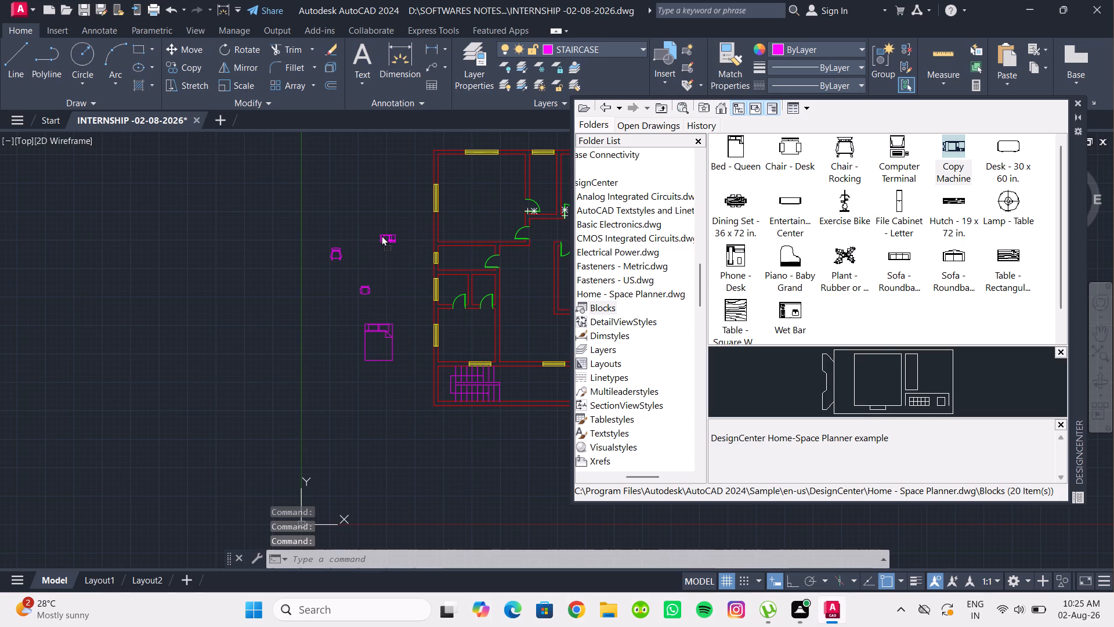
left_click_drag(381, 235, 379, 236)
left_click_drag(736, 199, 414, 378)
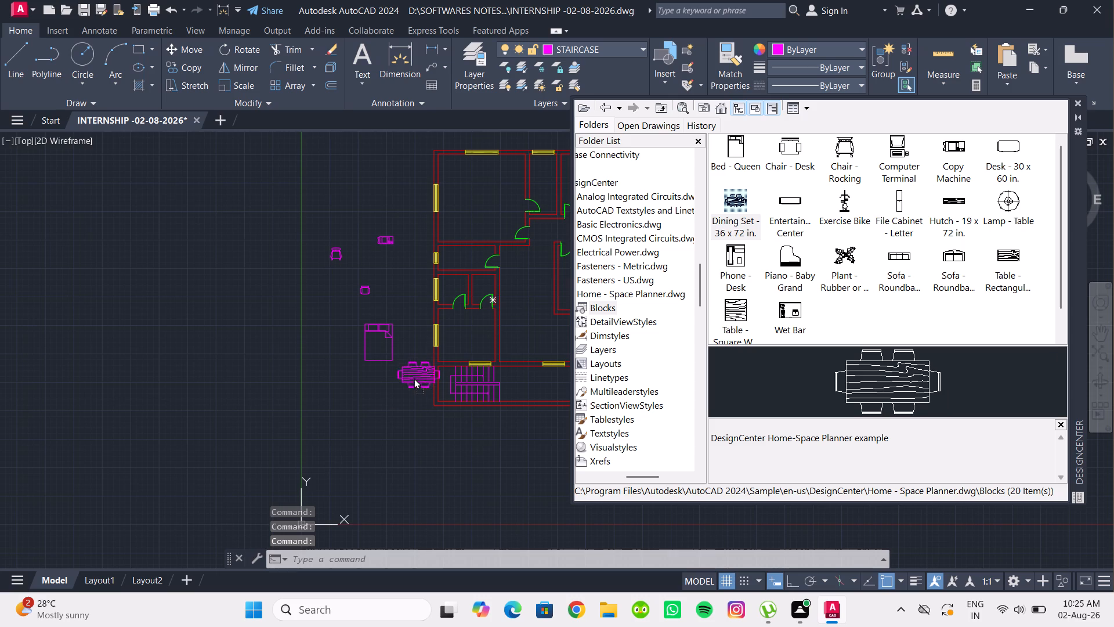
left_click_drag(414, 378, 377, 397)
Insert the three-seat roundback sofa below the dining set and the rectangular wood table between the bed and dining set.
left_click_drag(897, 260, 653, 383)
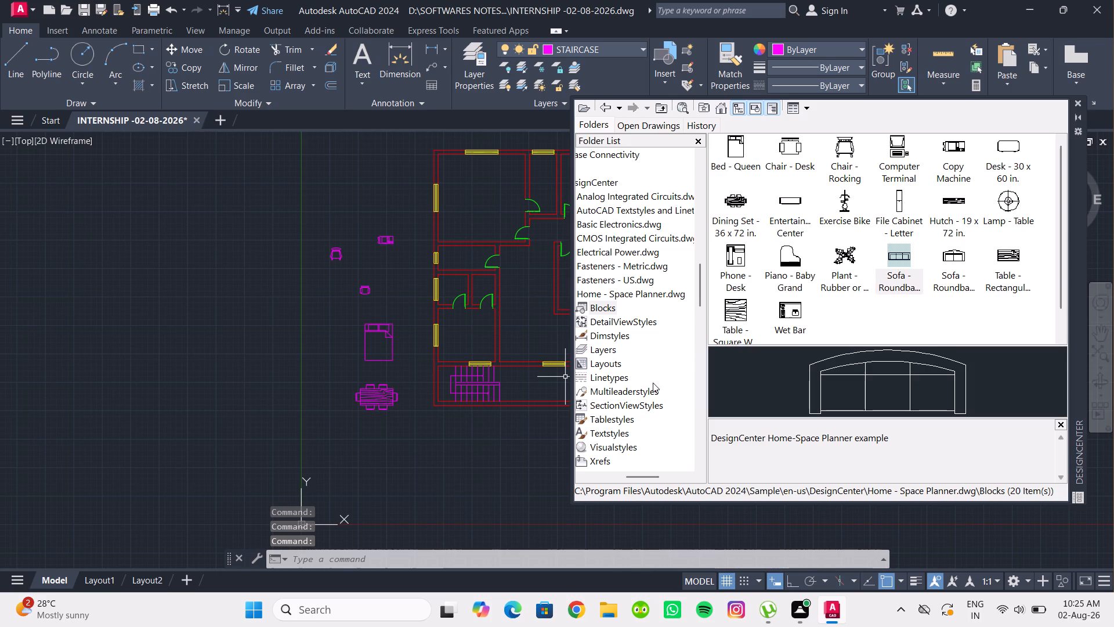
left_click_drag(653, 383, 374, 439)
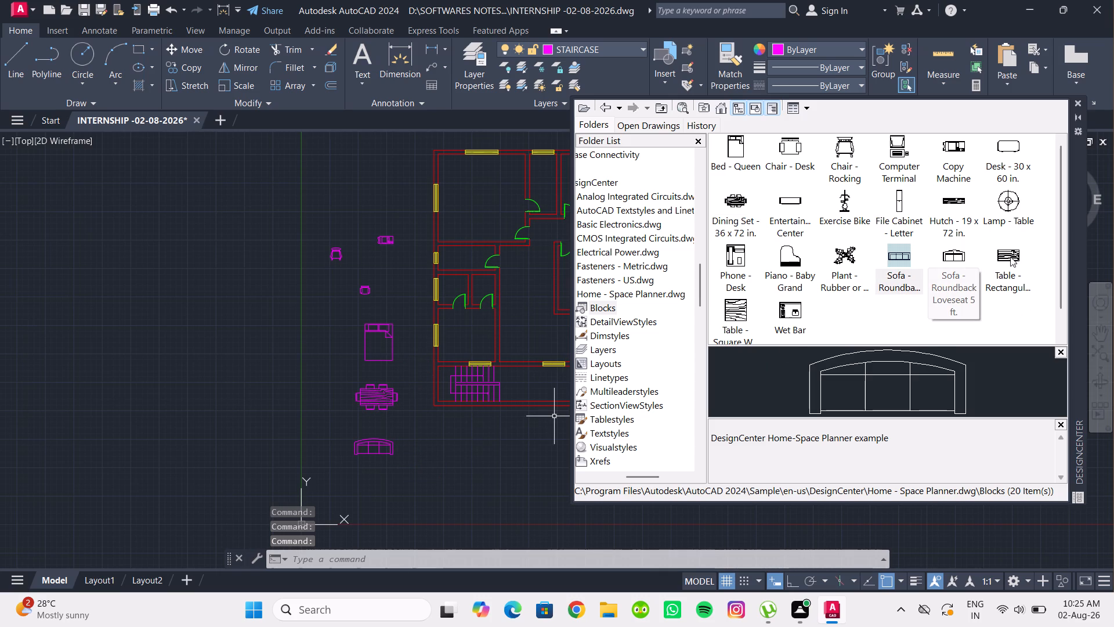
left_click_drag(1010, 255, 328, 361)
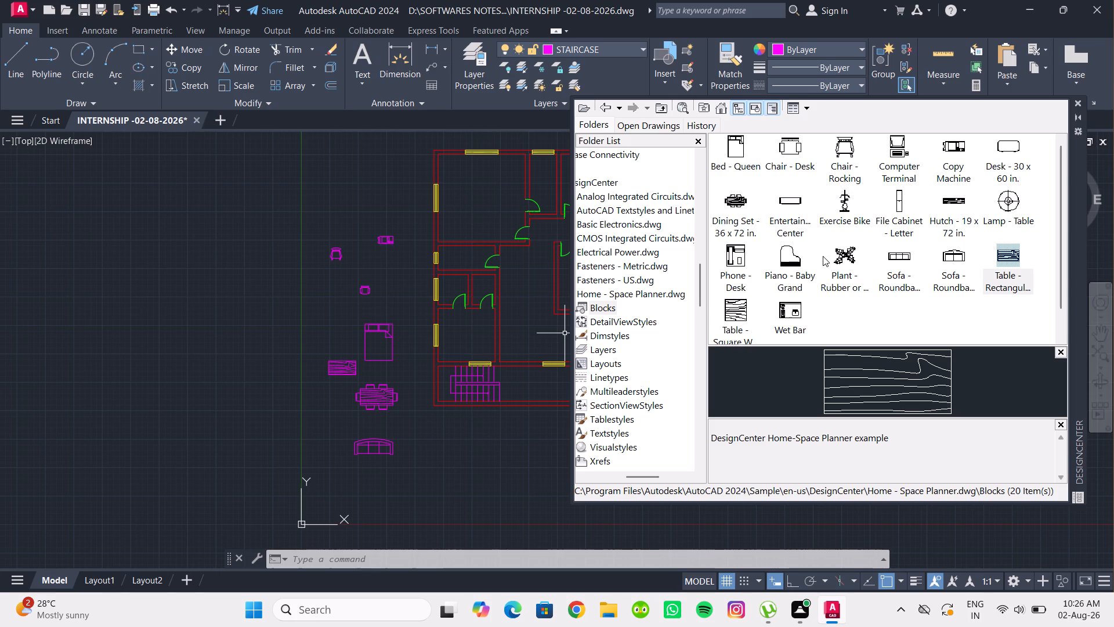
Insert the Wet Bar block west of the queen bed and the Plant - Rubber block south of the building, then close DesignCenter.
left_click_drag(782, 312, 320, 289)
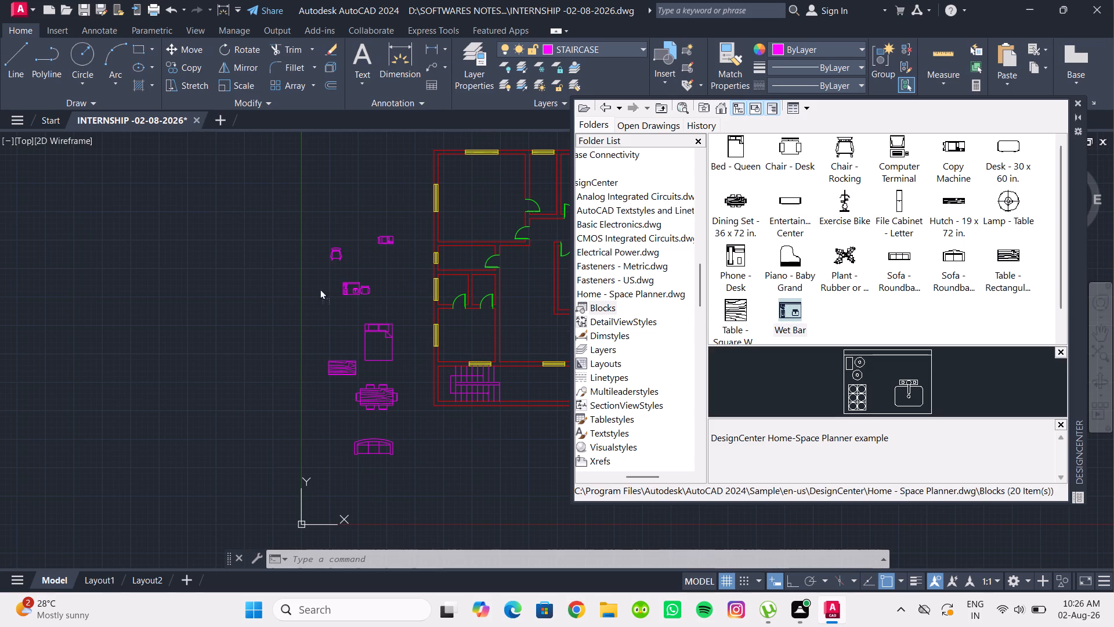
left_click_drag(320, 289, 317, 305)
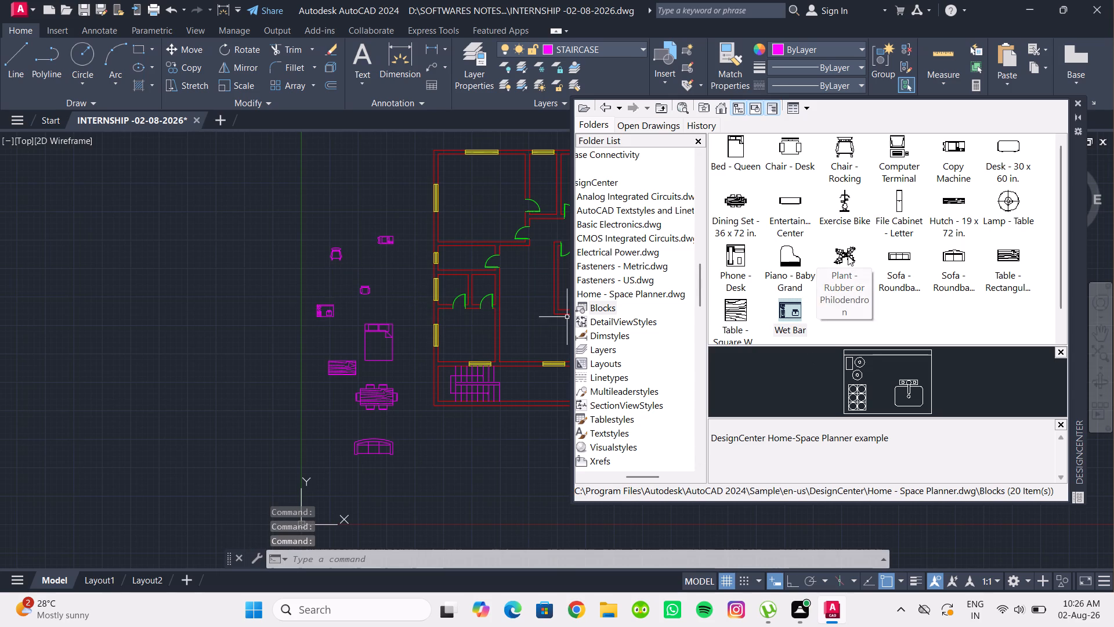
left_click_drag(848, 255, 441, 436)
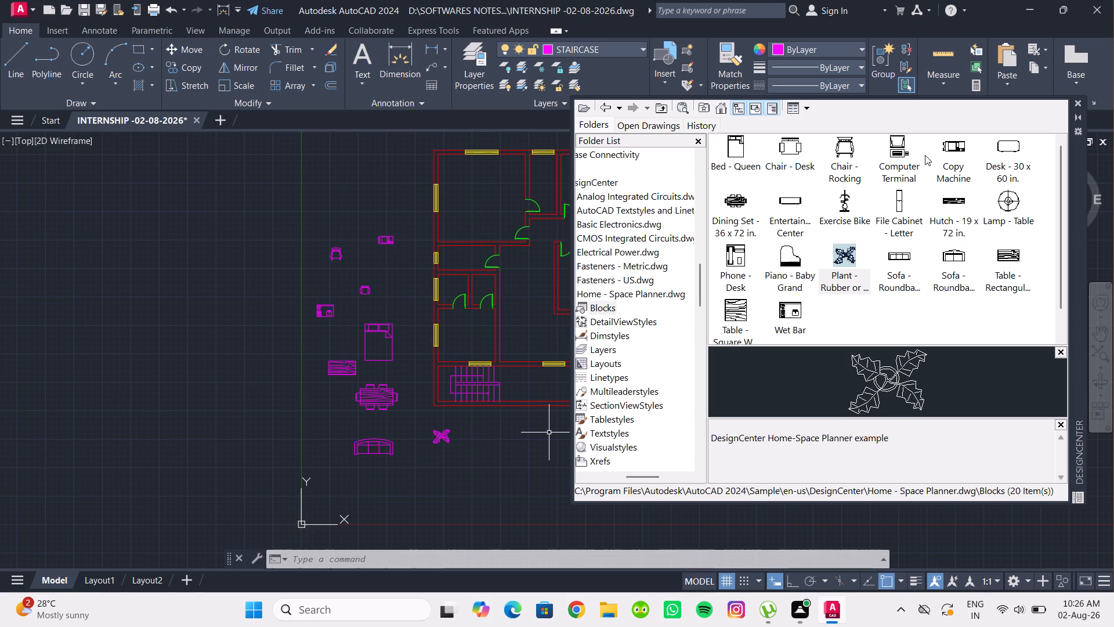
left_click(1080, 103)
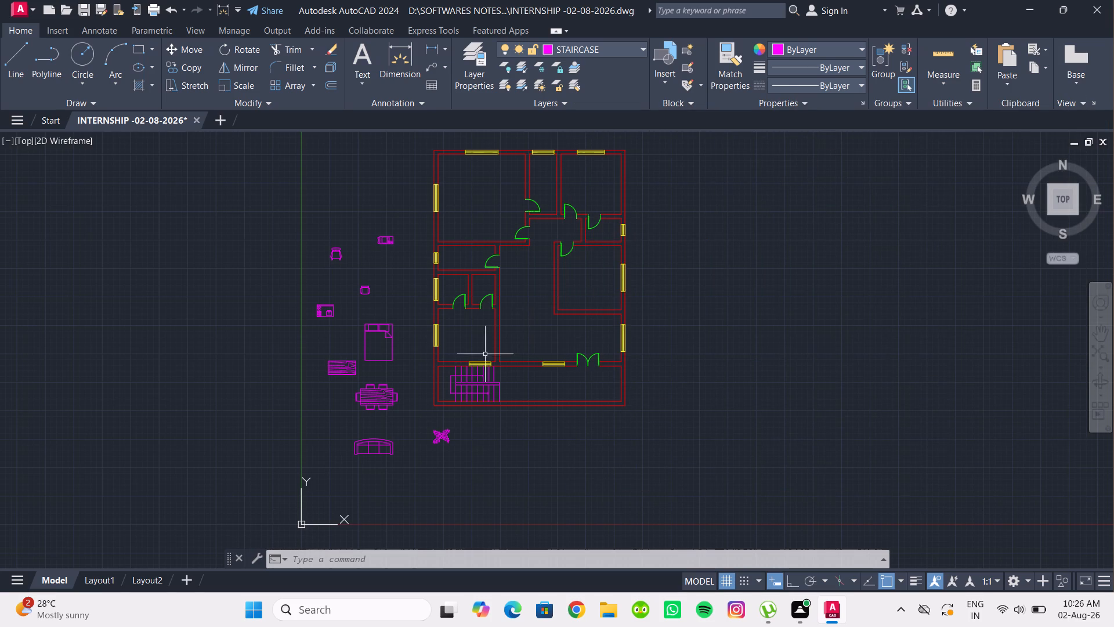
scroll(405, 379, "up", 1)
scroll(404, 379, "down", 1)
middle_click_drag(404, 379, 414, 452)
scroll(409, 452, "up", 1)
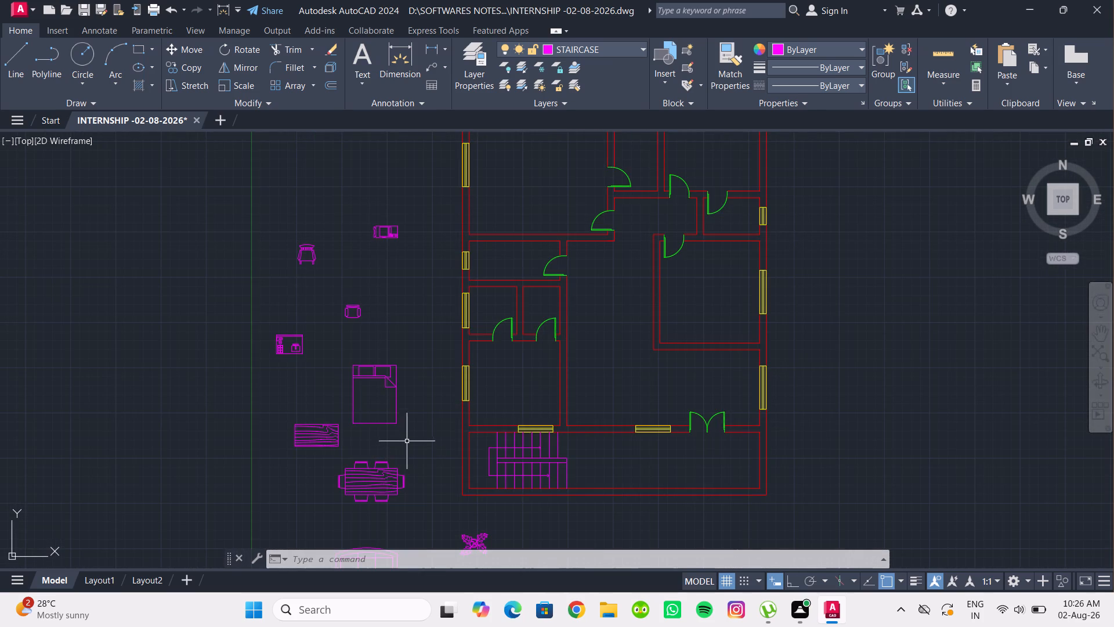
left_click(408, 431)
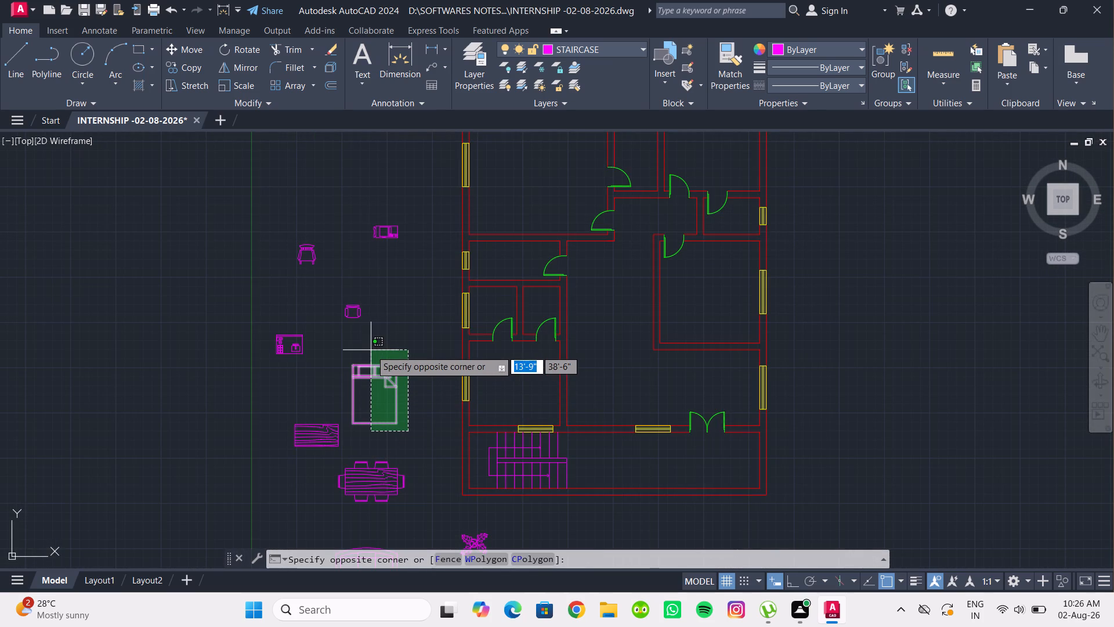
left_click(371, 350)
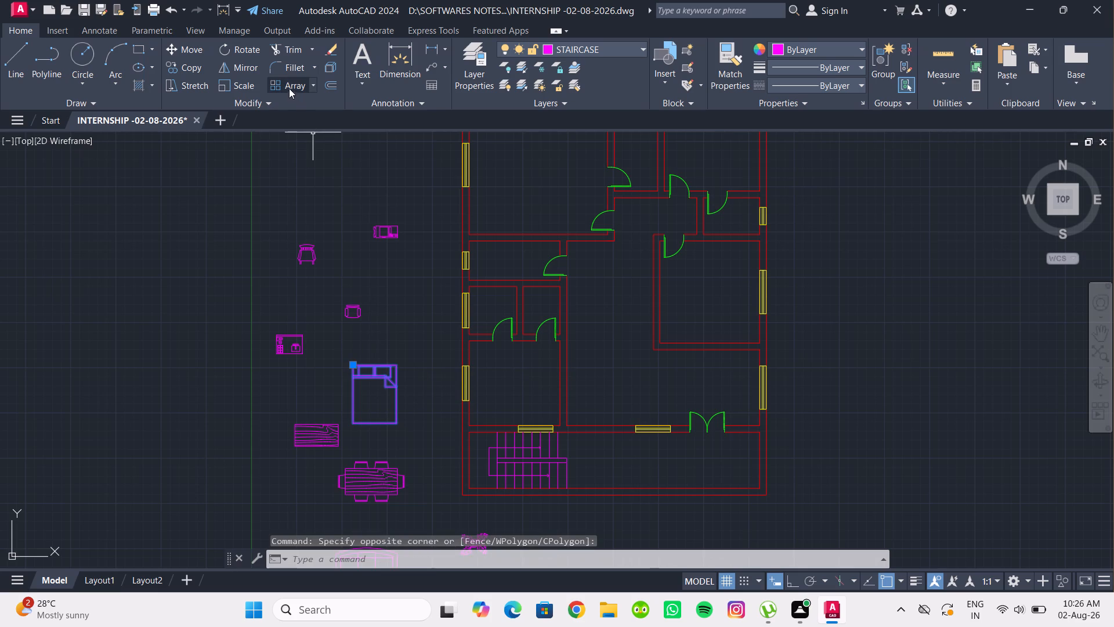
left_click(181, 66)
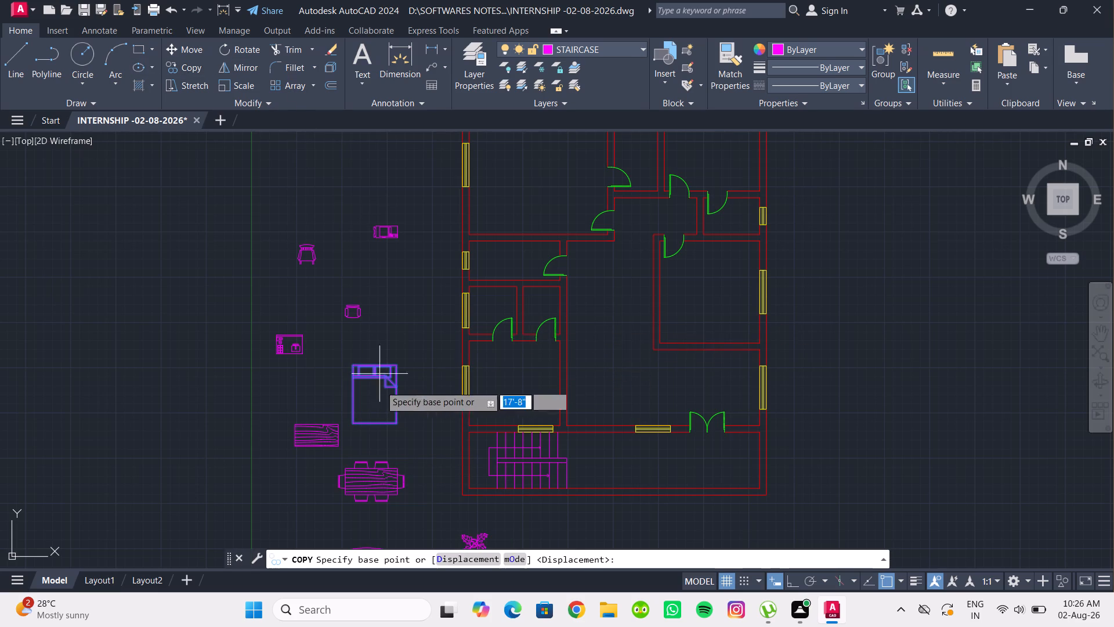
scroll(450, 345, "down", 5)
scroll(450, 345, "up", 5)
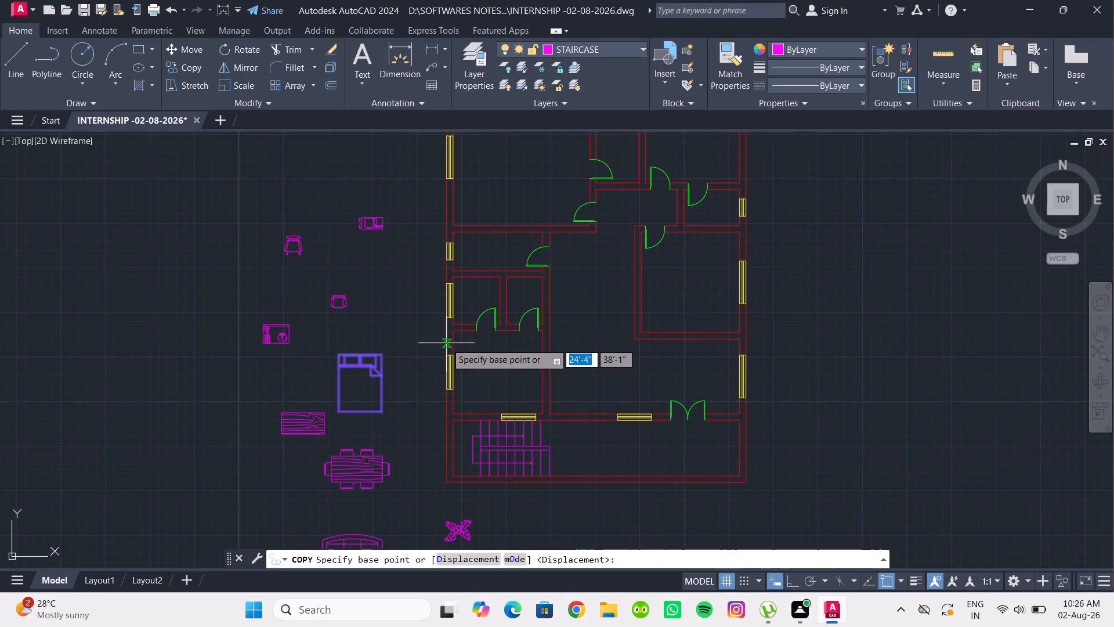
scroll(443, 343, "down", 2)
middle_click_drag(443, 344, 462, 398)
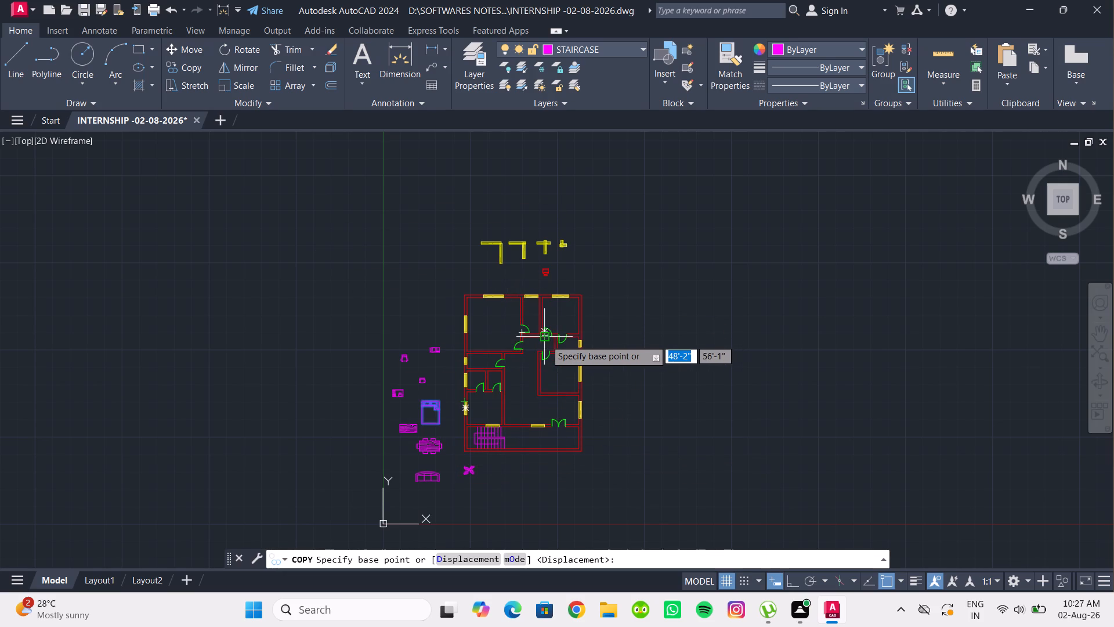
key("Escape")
Copy the queen bed from outside the plan into the northwest, northeast and east bedrooms.
scroll(541, 319, "down", 3)
middle_click_drag(531, 329, 672, 246)
scroll(644, 261, "up", 7)
middle_click_drag(605, 287, 533, 310)
scroll(516, 301, "down", 3)
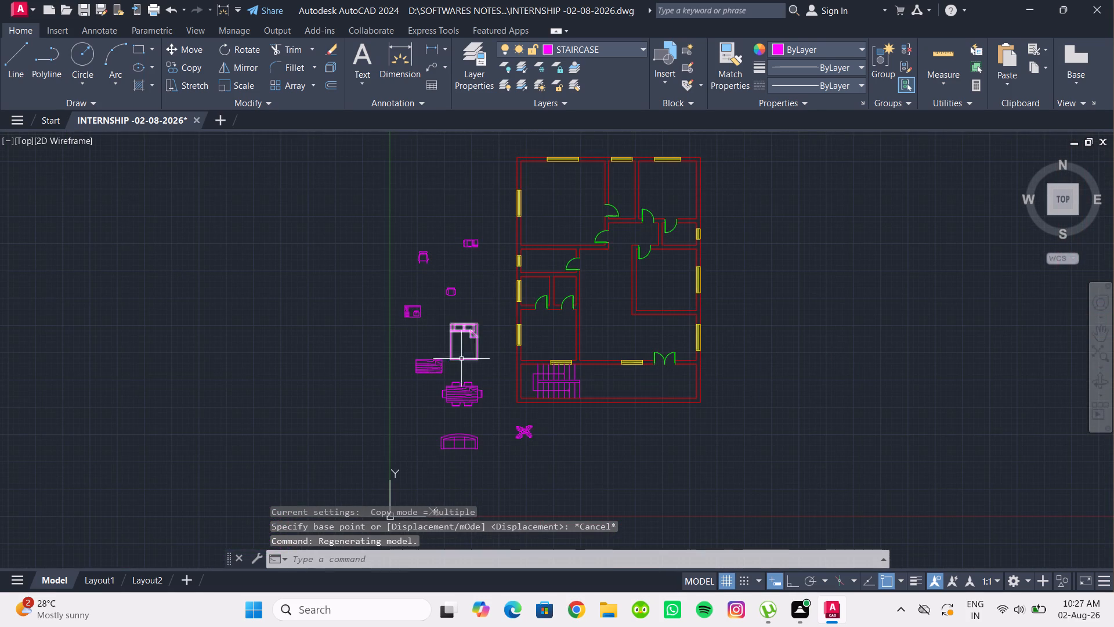
left_click(471, 330)
key("c")
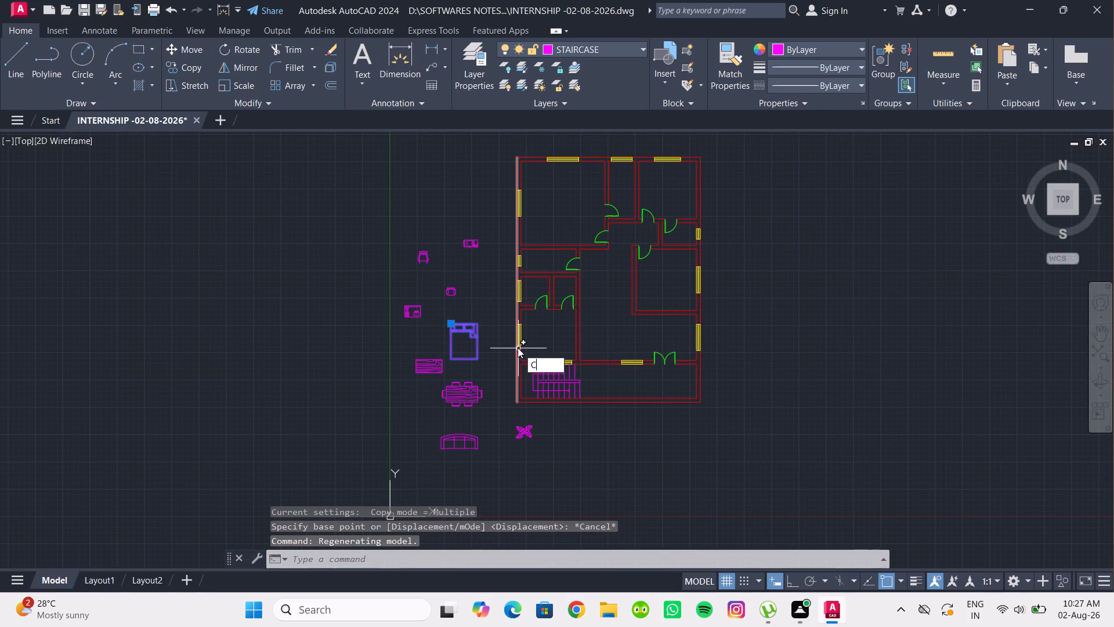
key("o")
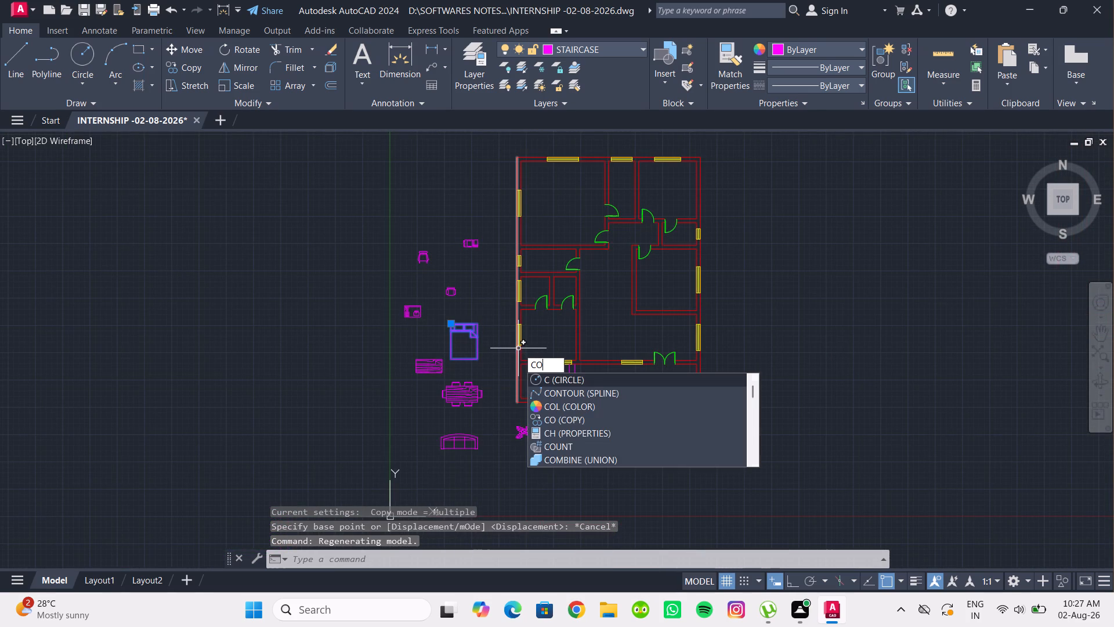
key("Return")
left_click(455, 329)
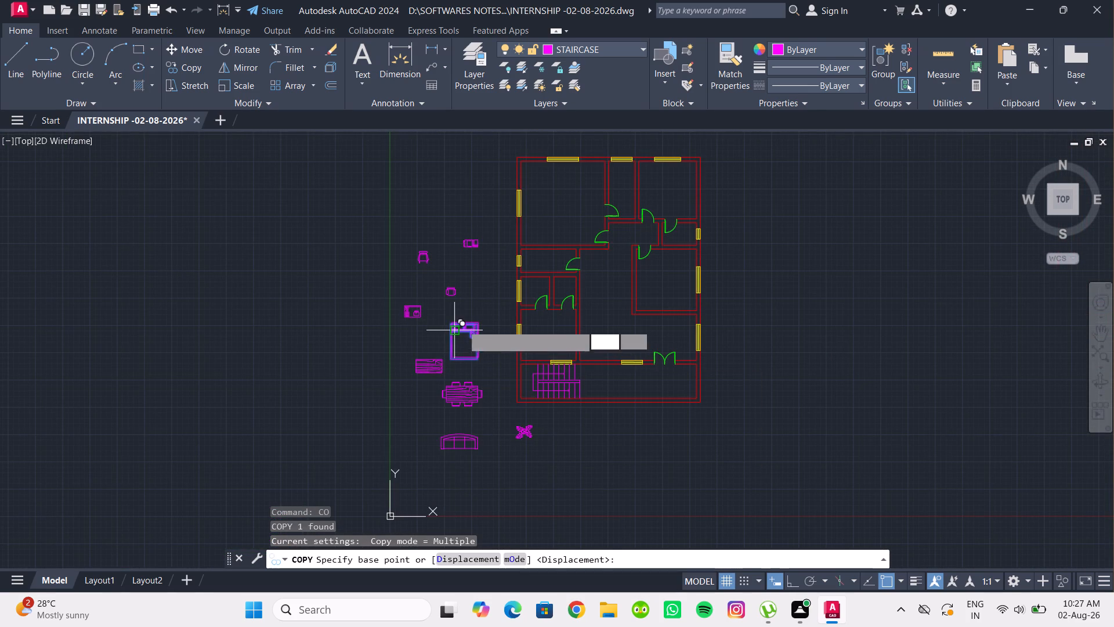
left_click(545, 199)
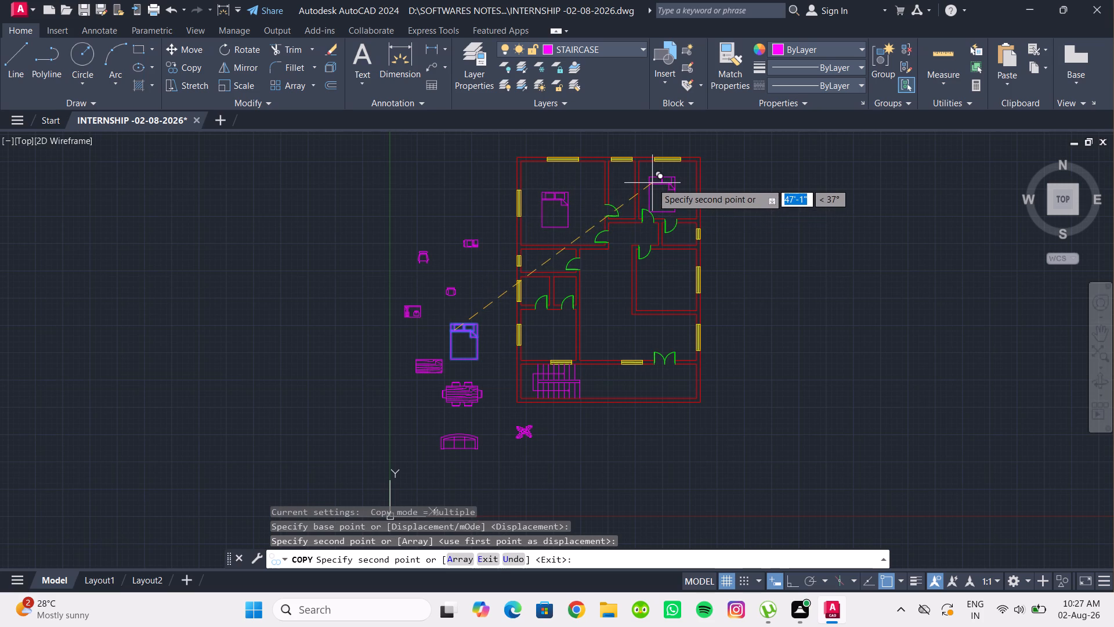
left_click(658, 180)
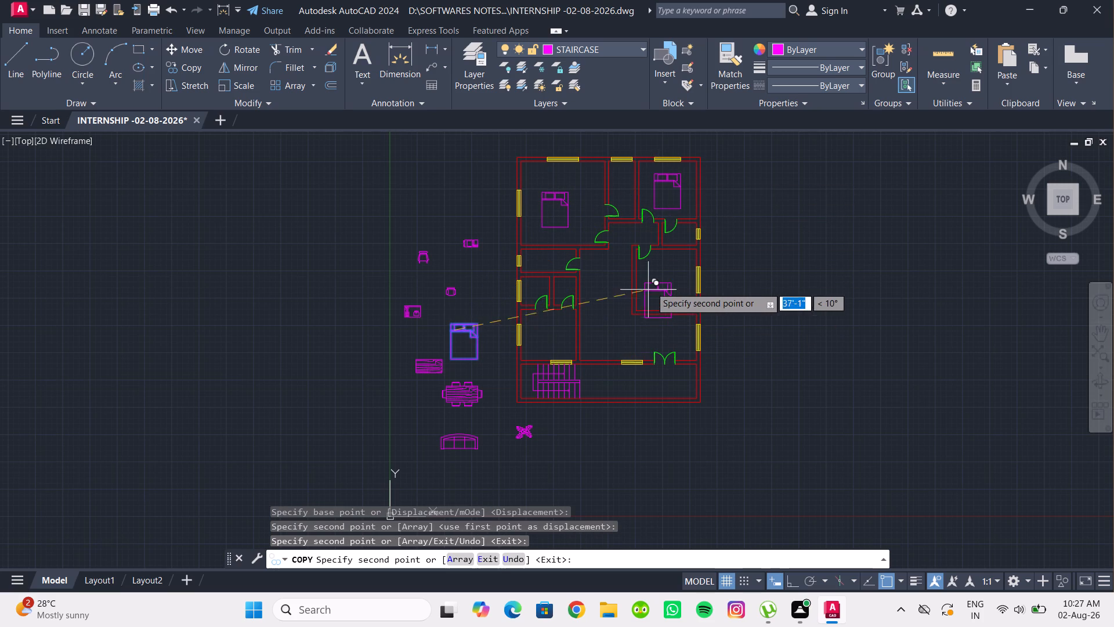
left_click(663, 271)
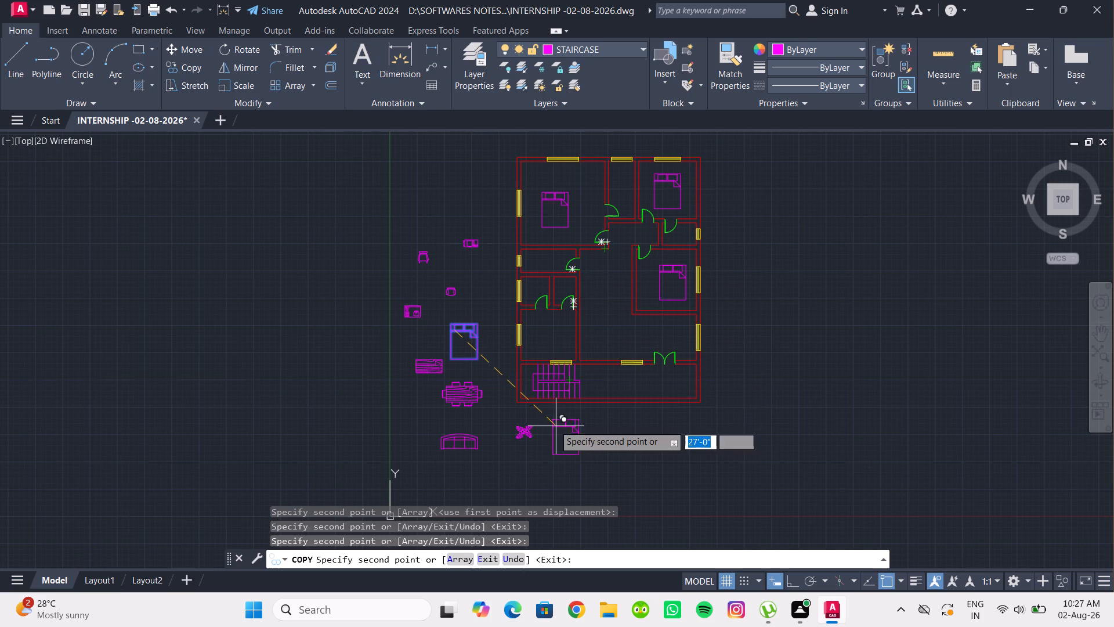
key("Escape")
Put the toilet block north of the plan on the FURNITURE layer.
middle_click_drag(547, 337, 541, 351)
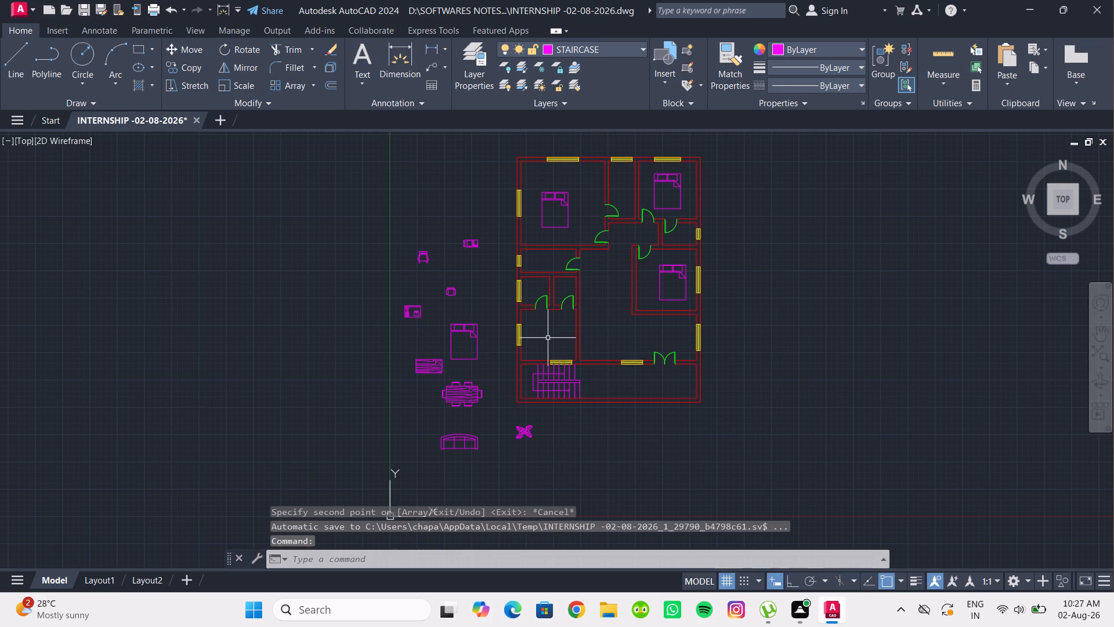
middle_click_drag(541, 351, 534, 426)
left_click_drag(646, 222, 634, 207)
left_click(617, 192)
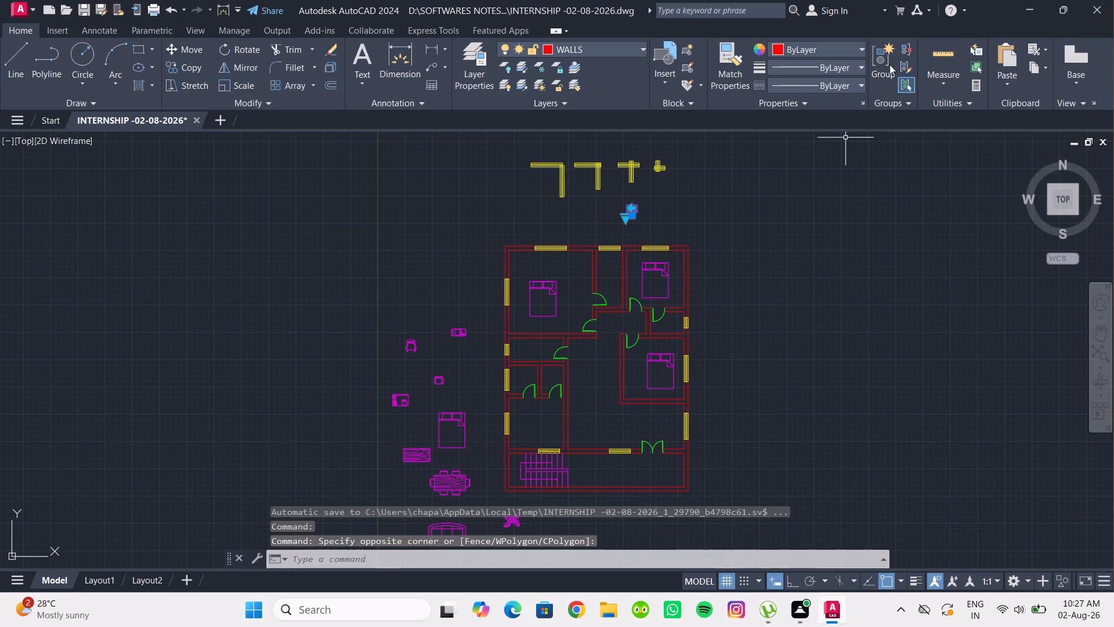
left_click(844, 52)
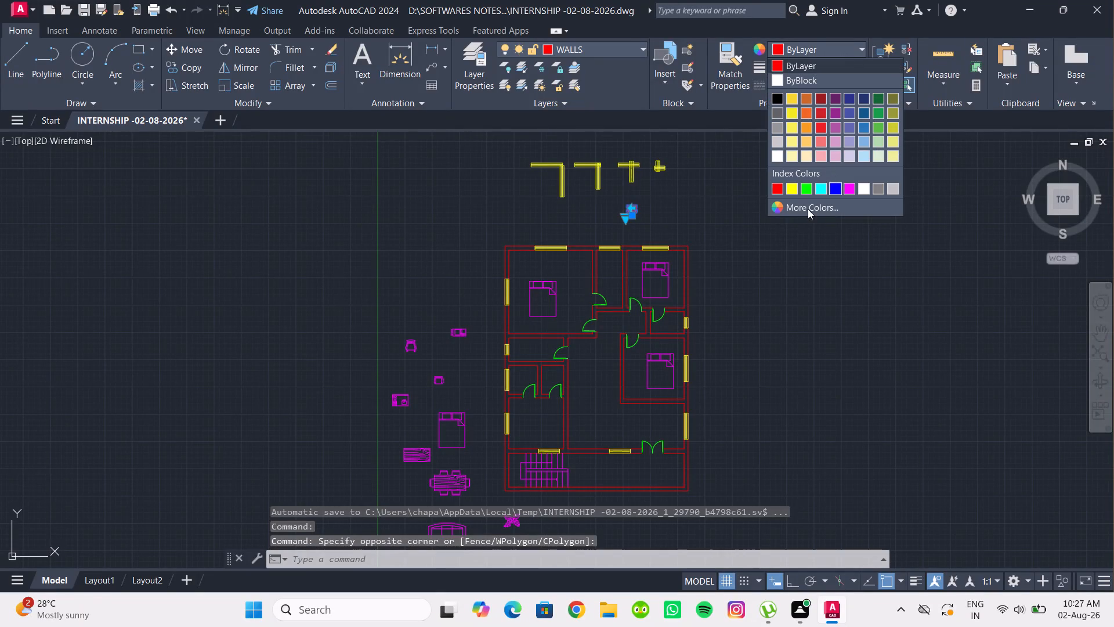
left_click(845, 45)
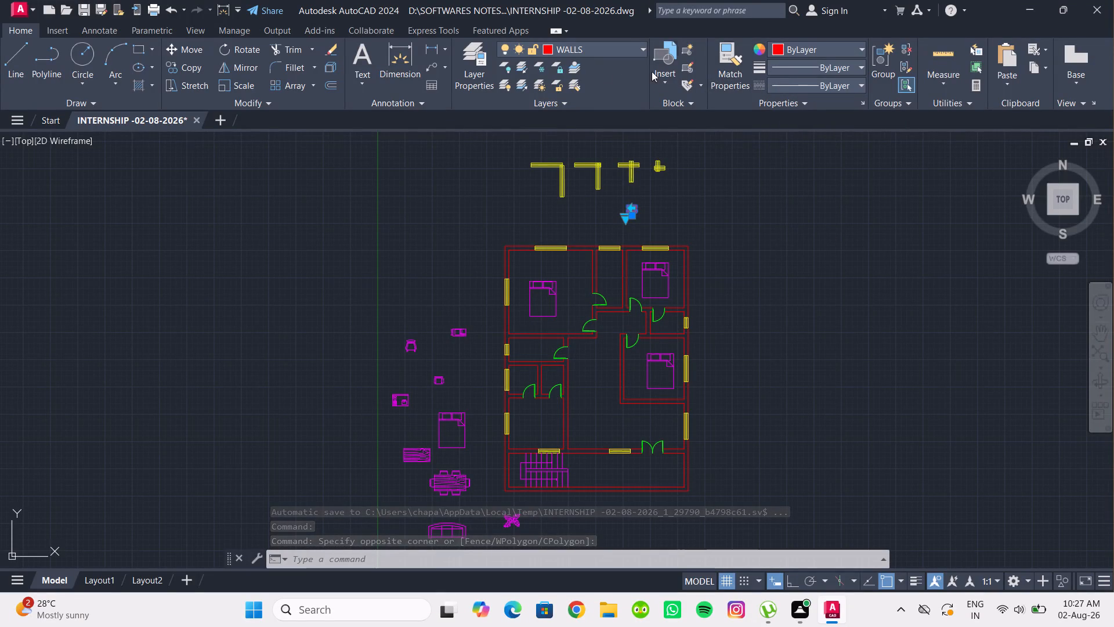
left_click(602, 49)
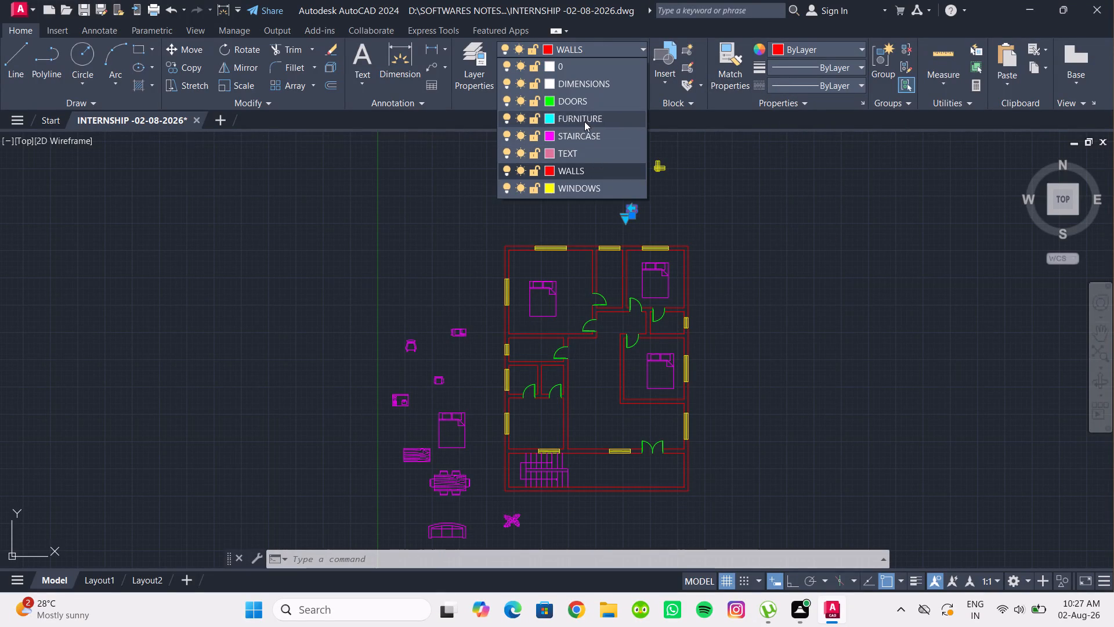
left_click(584, 120)
left_click(493, 211)
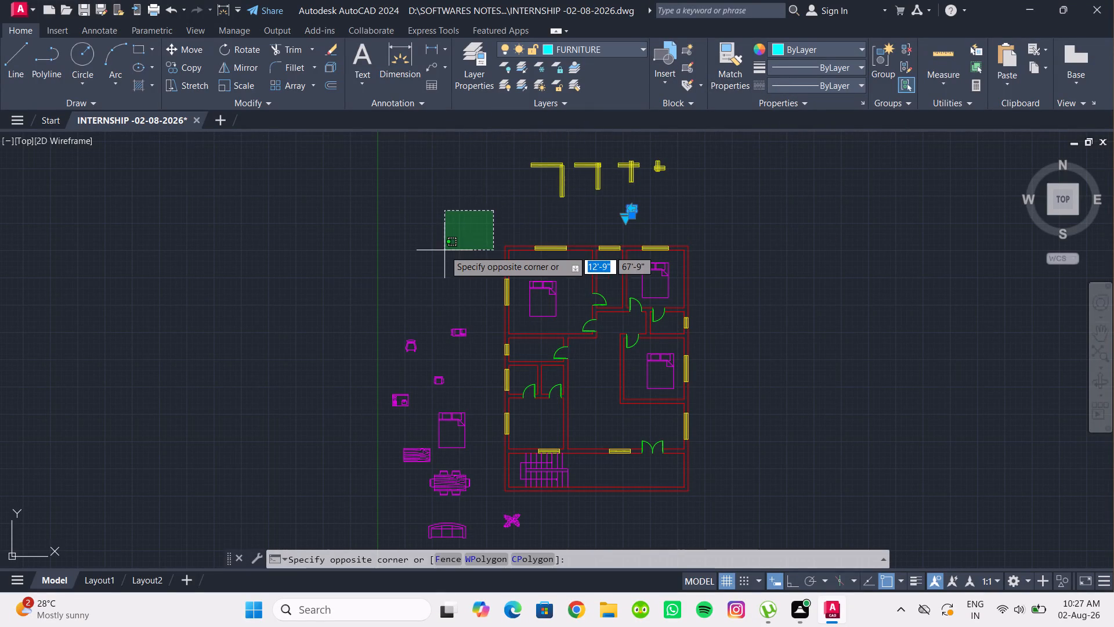
key("Escape")
Select the furniture blocks west of the plan plus all similar blocks, and assign them to the FURNITURE layer.
scroll(424, 261, "down", 1)
middle_click_drag(424, 261, 457, 235)
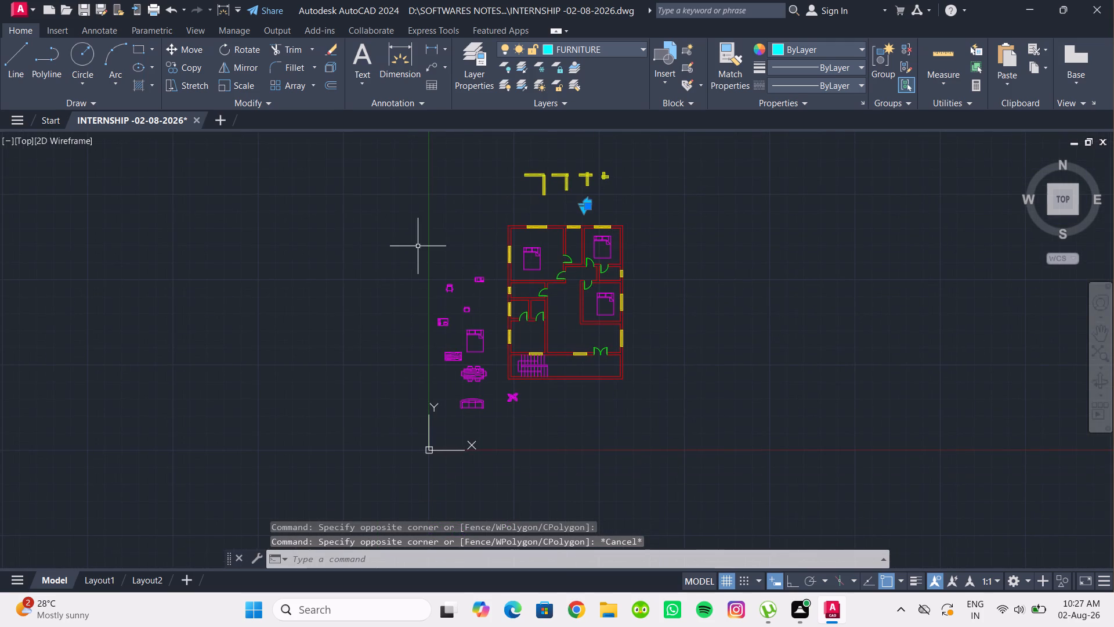
left_click(410, 247)
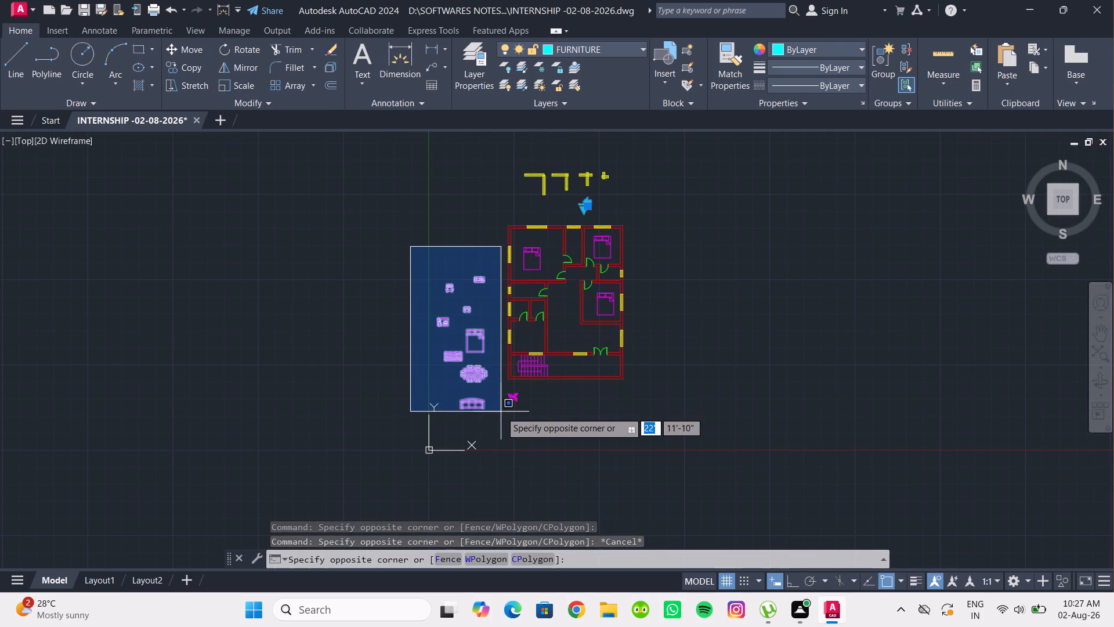
left_click(499, 417)
right_click(546, 416)
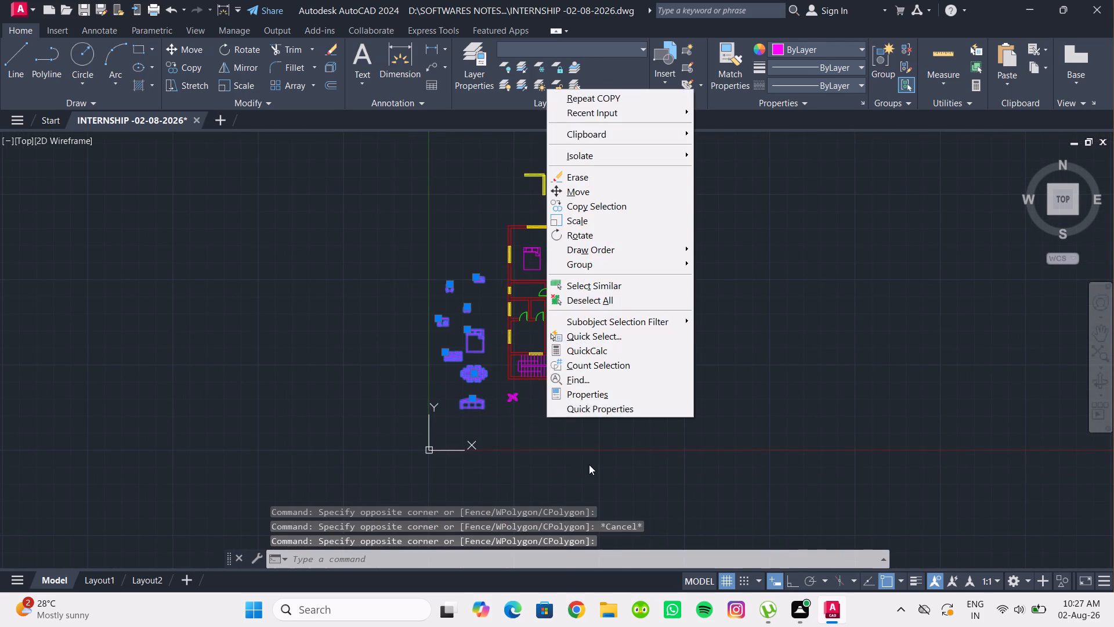
left_click(589, 286)
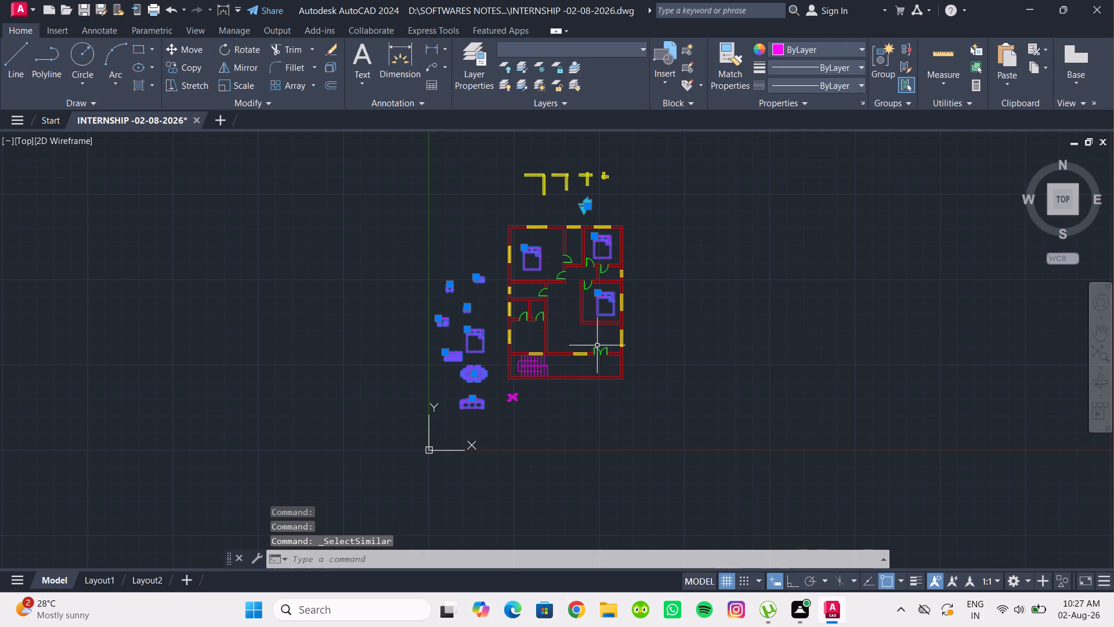
left_click(562, 51)
left_click(575, 122)
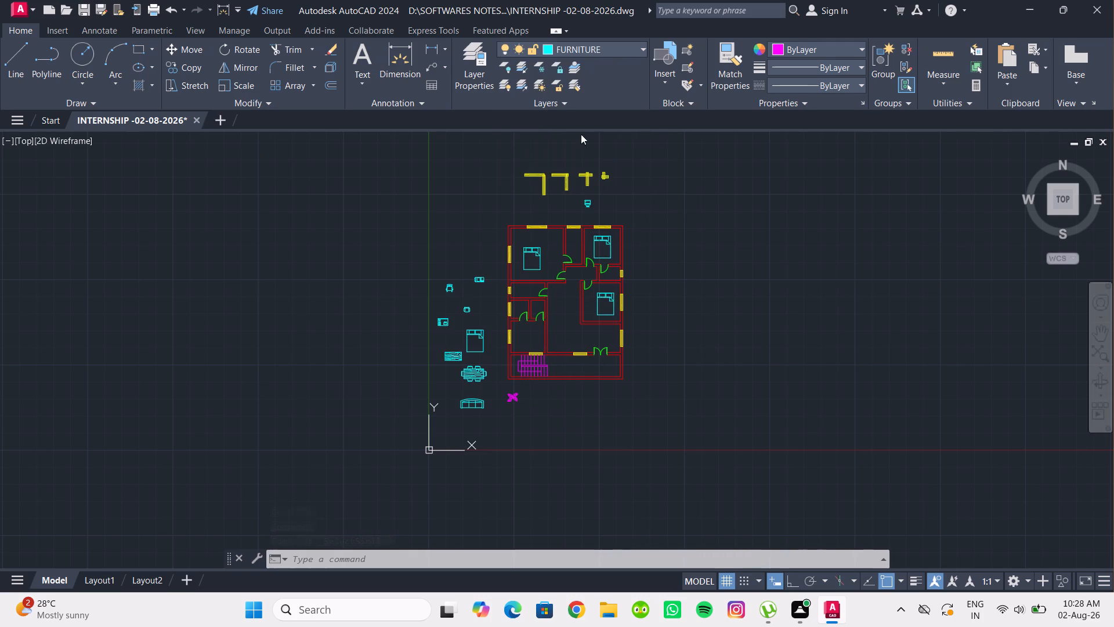
left_click(699, 253)
key("Escape")
key("Escape")
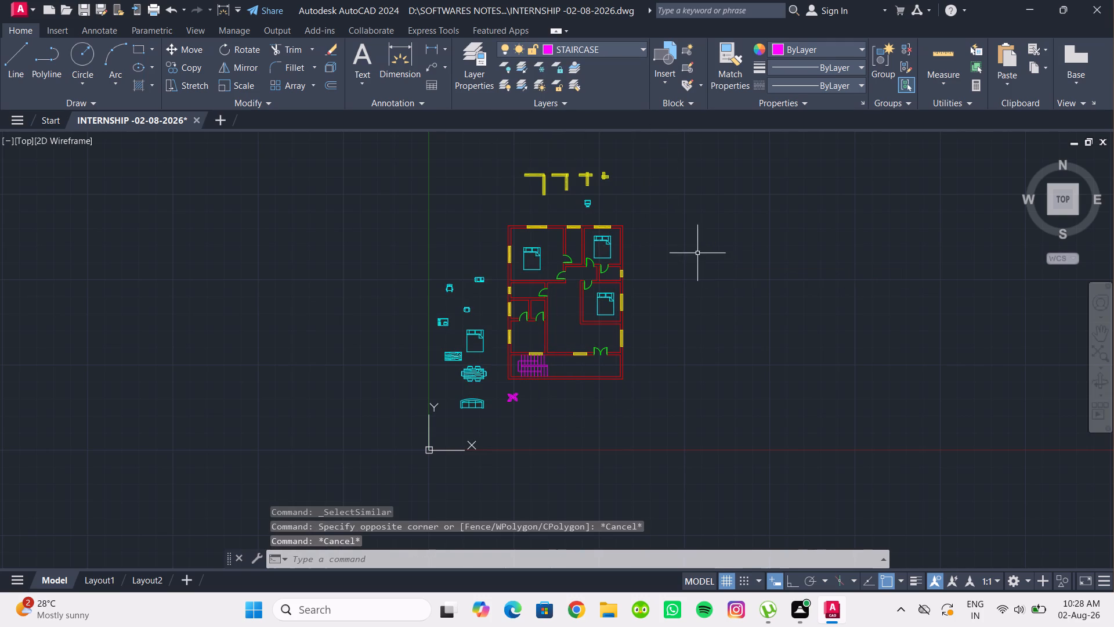
Rotate the northwest bedroom's bed 90° about its headboard midpoint with Ortho on, so the pillows face the west wall.
scroll(617, 246, "up", 1)
middle_click_drag(666, 274, 735, 237)
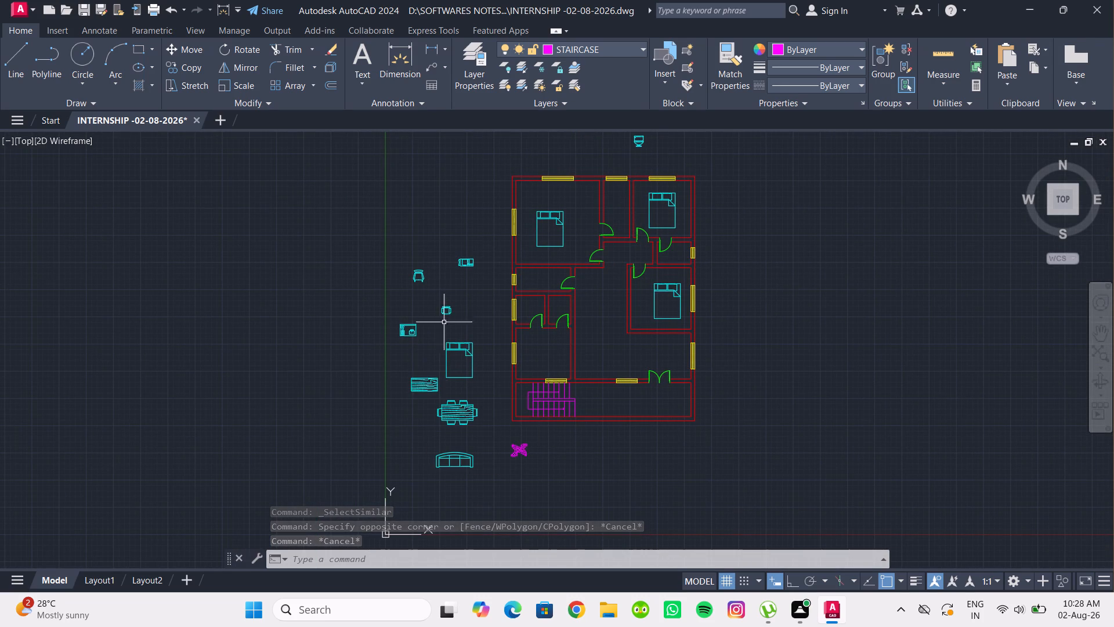
middle_click_drag(472, 235, 393, 363)
scroll(442, 349, "up", 2)
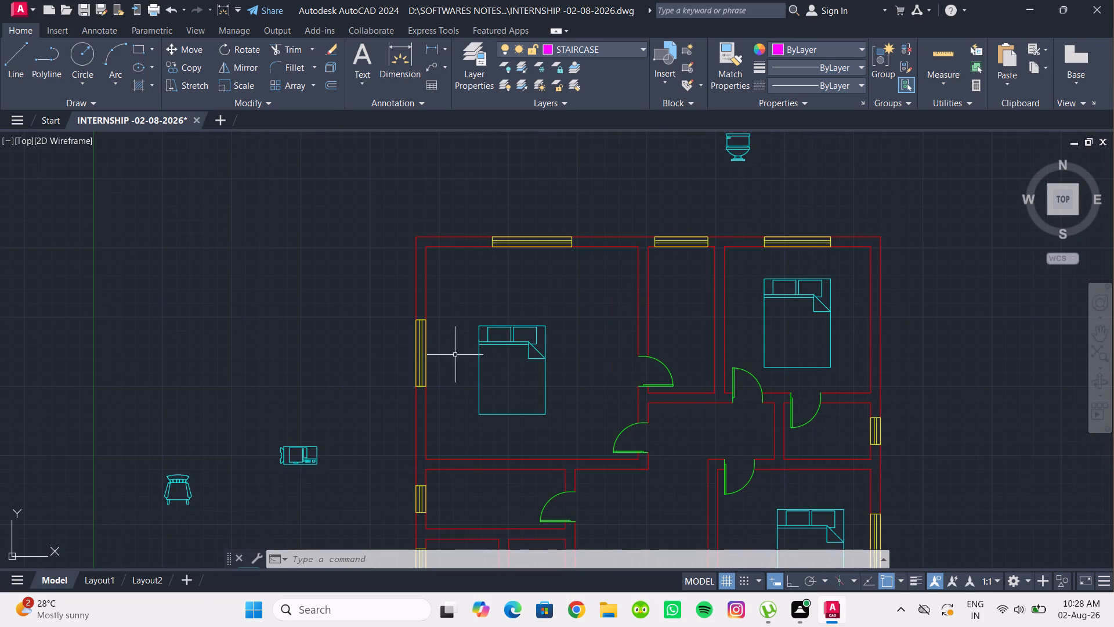
left_click(491, 347)
left_click(251, 52)
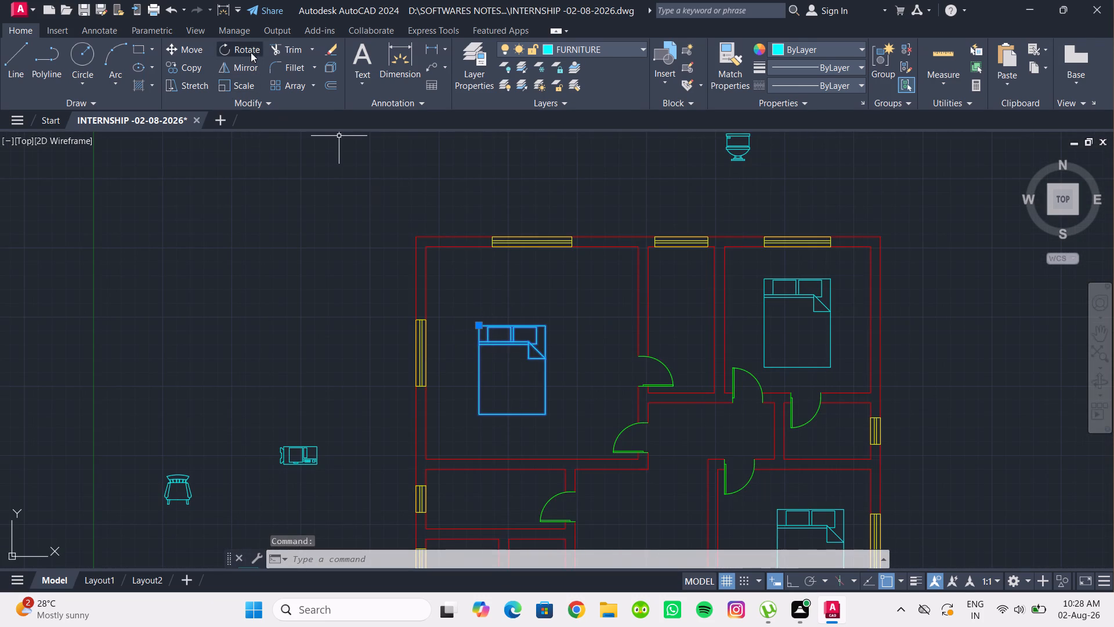
left_click_drag(512, 319, 506, 312)
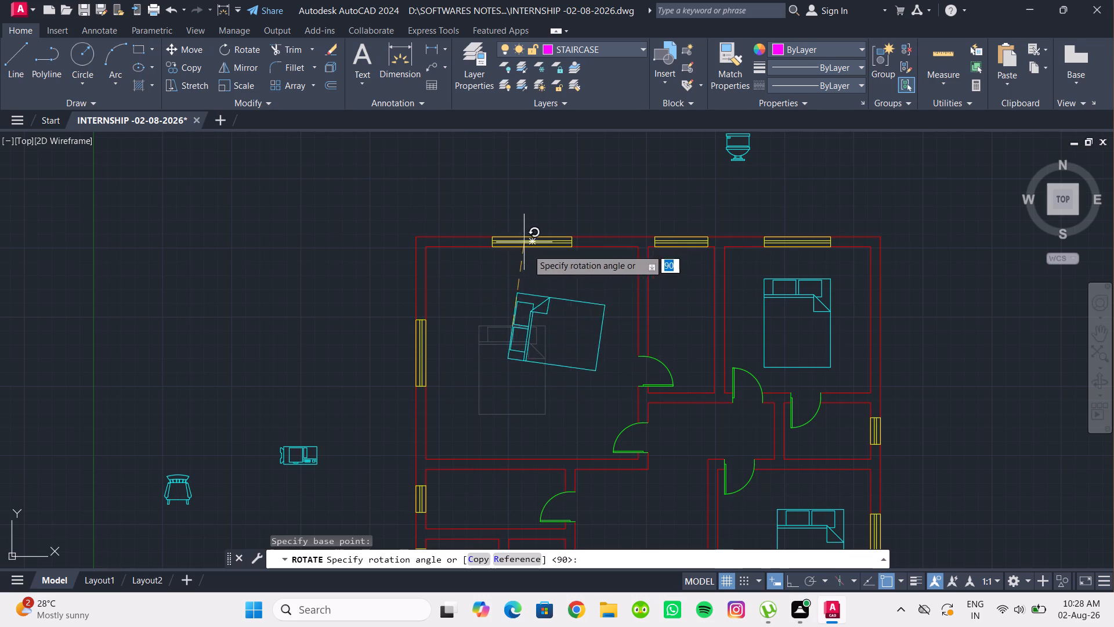
left_click(785, 581)
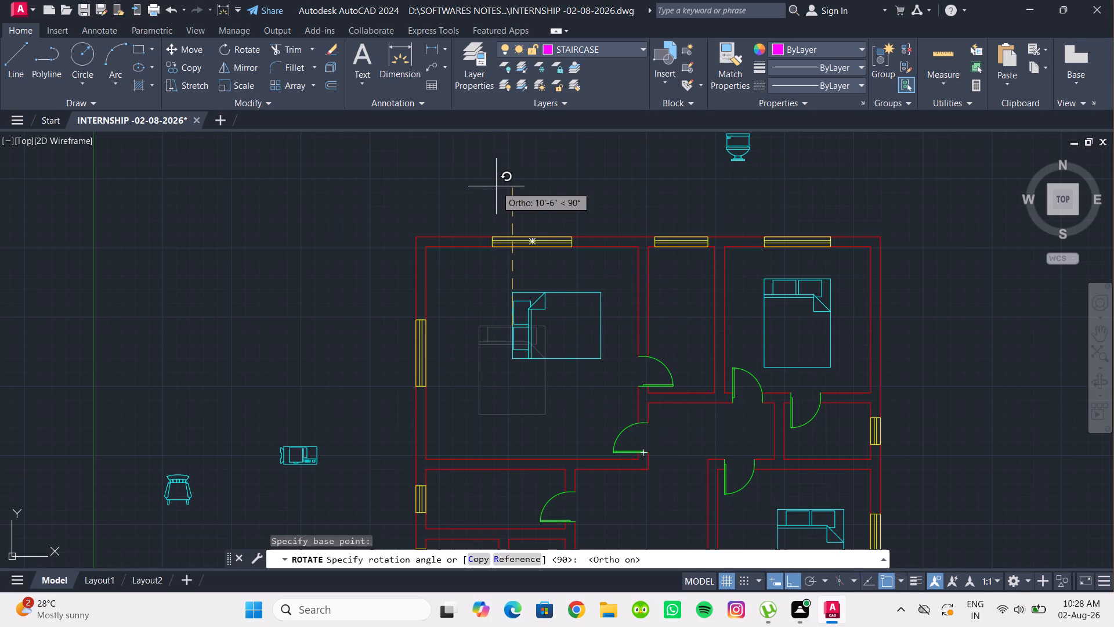
left_click(496, 186)
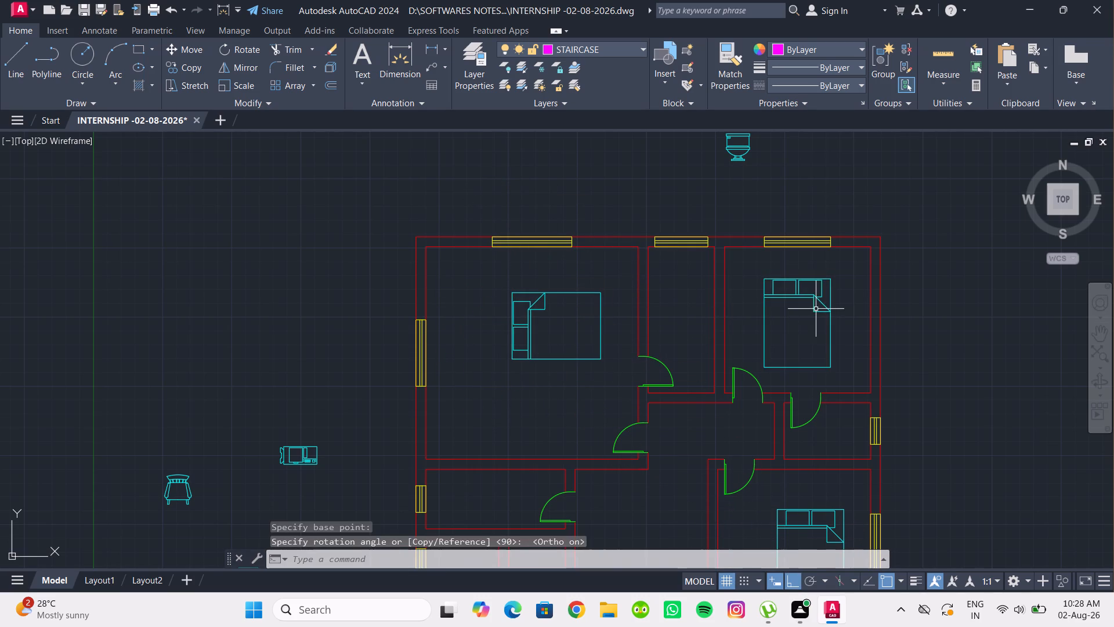
Rotate the northeast bedroom's bed 90° about a point near its headboard so the pillows face west.
left_click(805, 294)
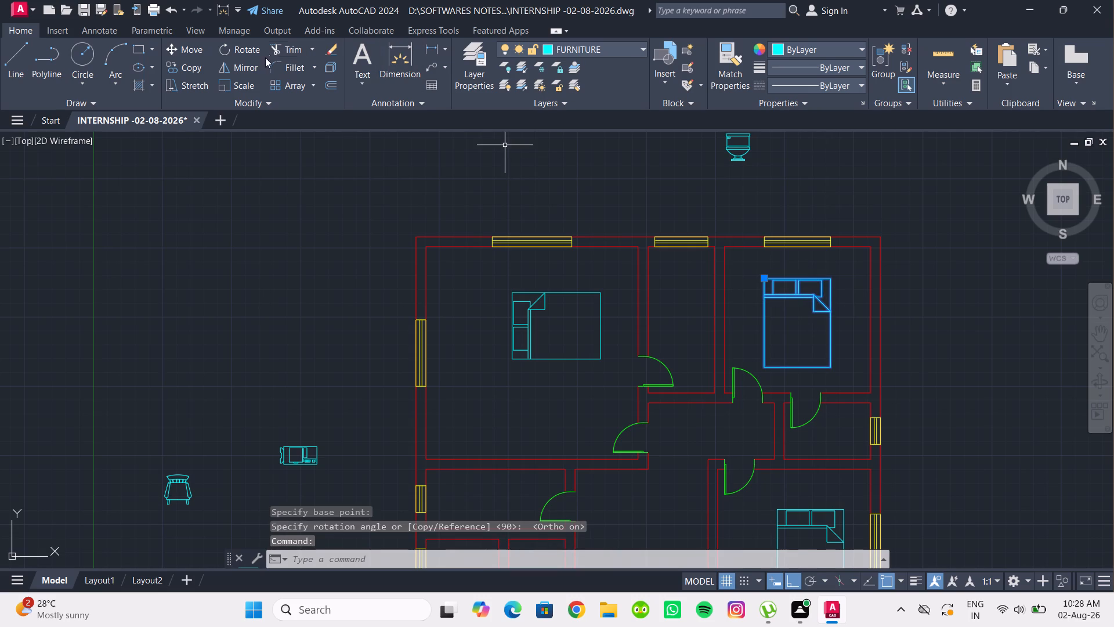
left_click(244, 49)
left_click(812, 307)
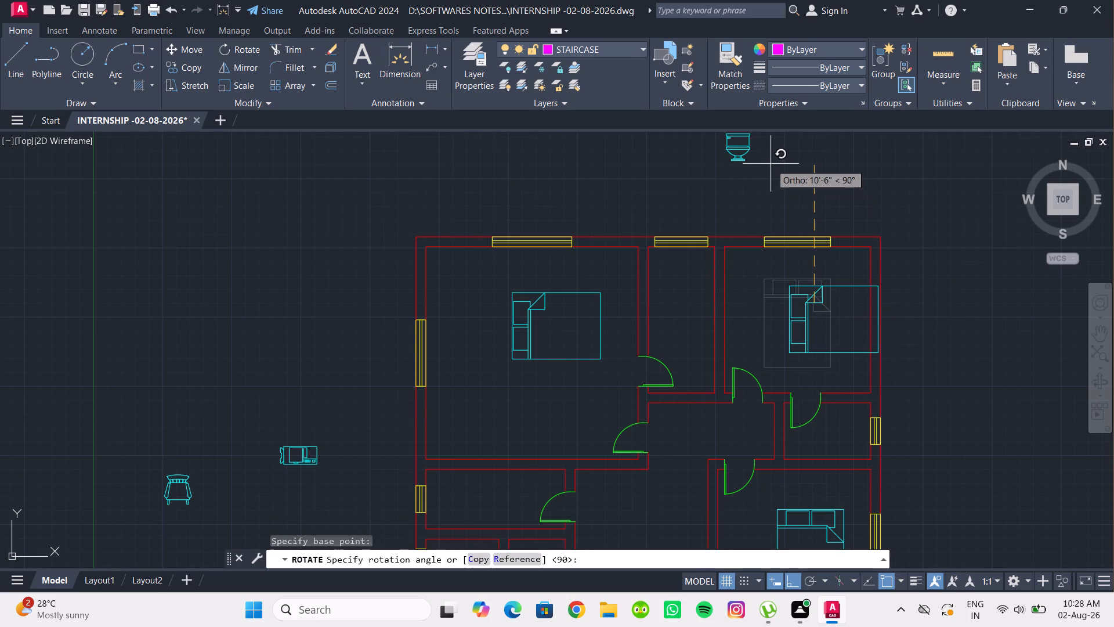
left_click(786, 166)
Mirror the east bedroom's bed across a horizontal line just north of its headboard, erasing the source object.
middle_click_drag(743, 222, 647, 80)
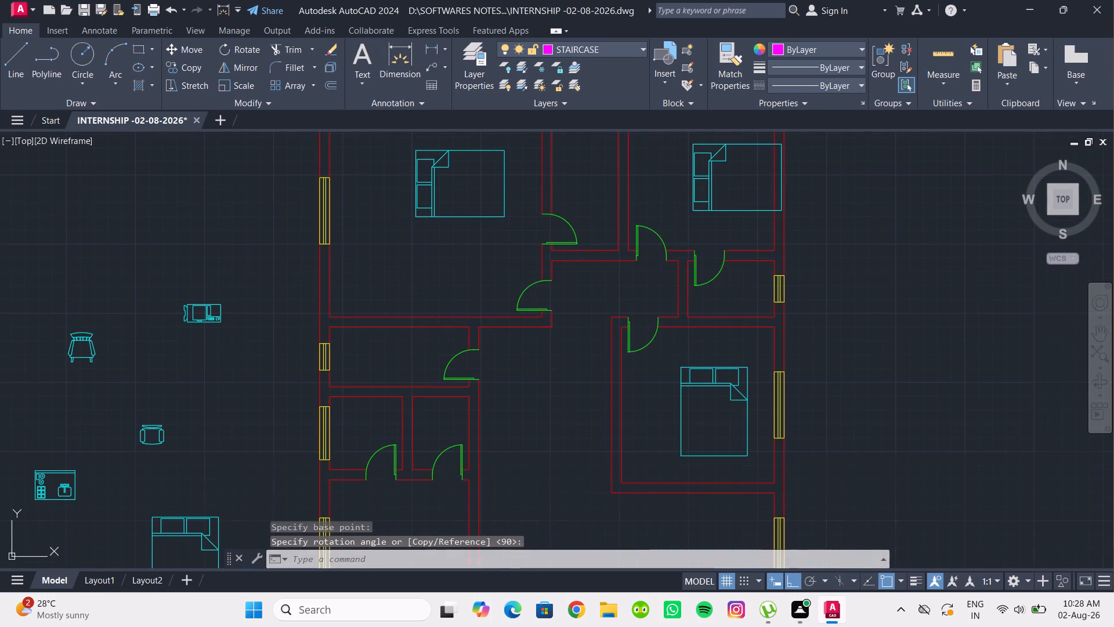
left_click(714, 375)
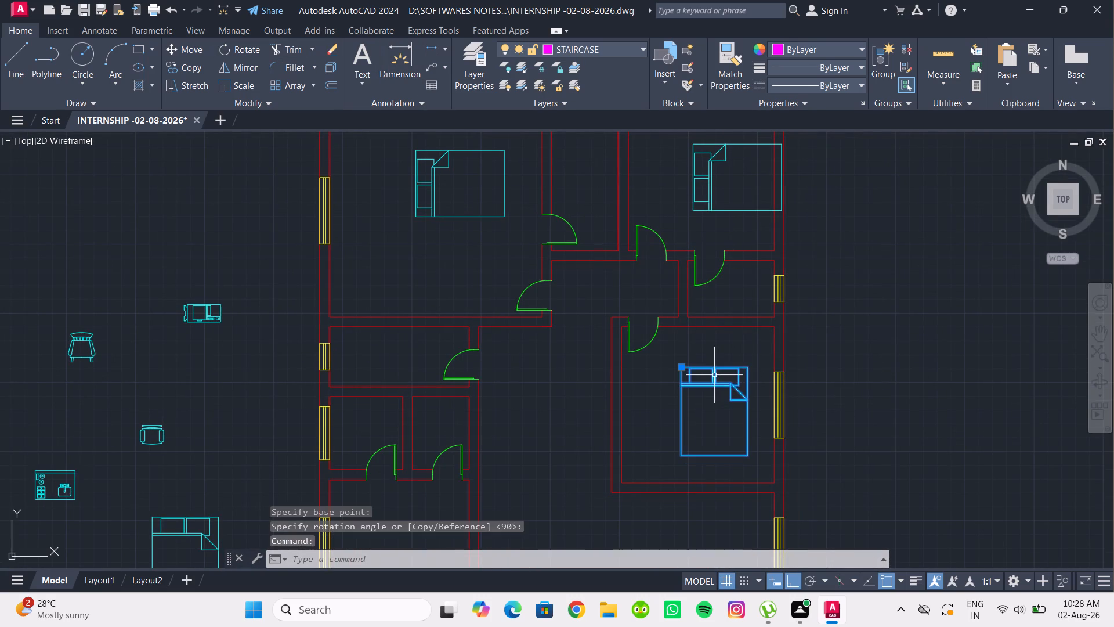
left_click(228, 68)
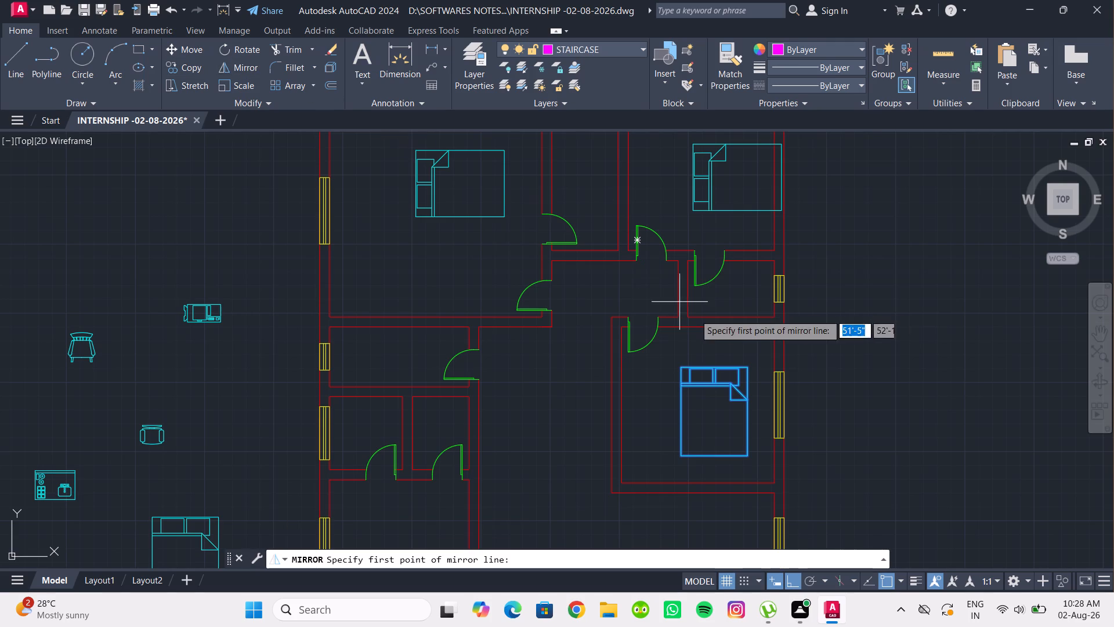
left_click(721, 343)
left_click(667, 345)
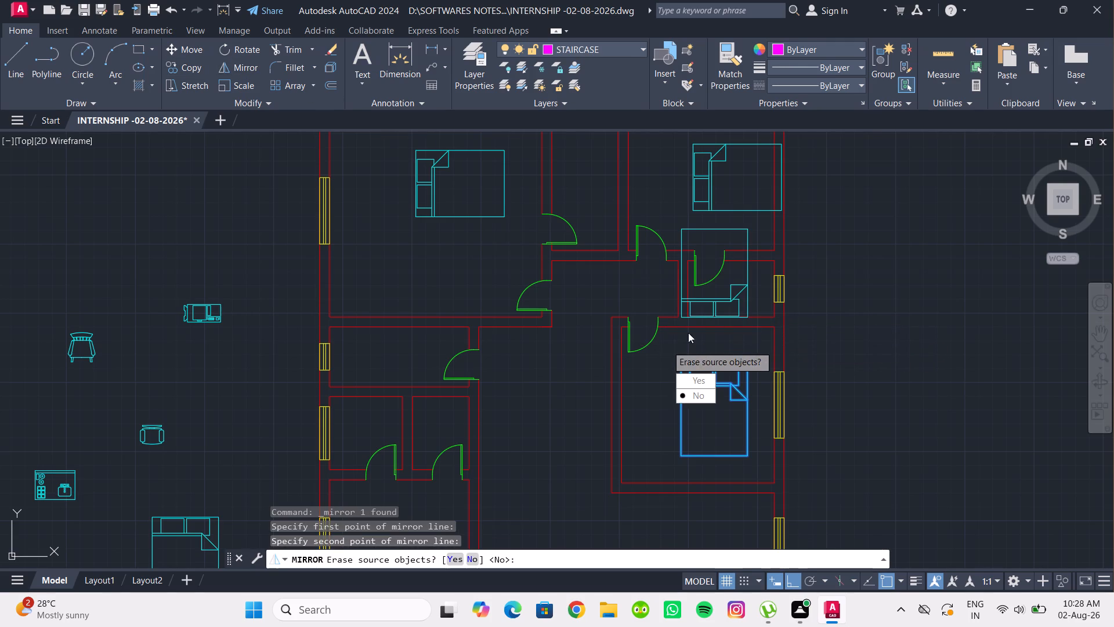
left_click_drag(702, 374, 667, 345)
Move the mirrored bed by its headboard midpoint straight south, placing the headboard against the east bedroom's south wall.
left_click(702, 298)
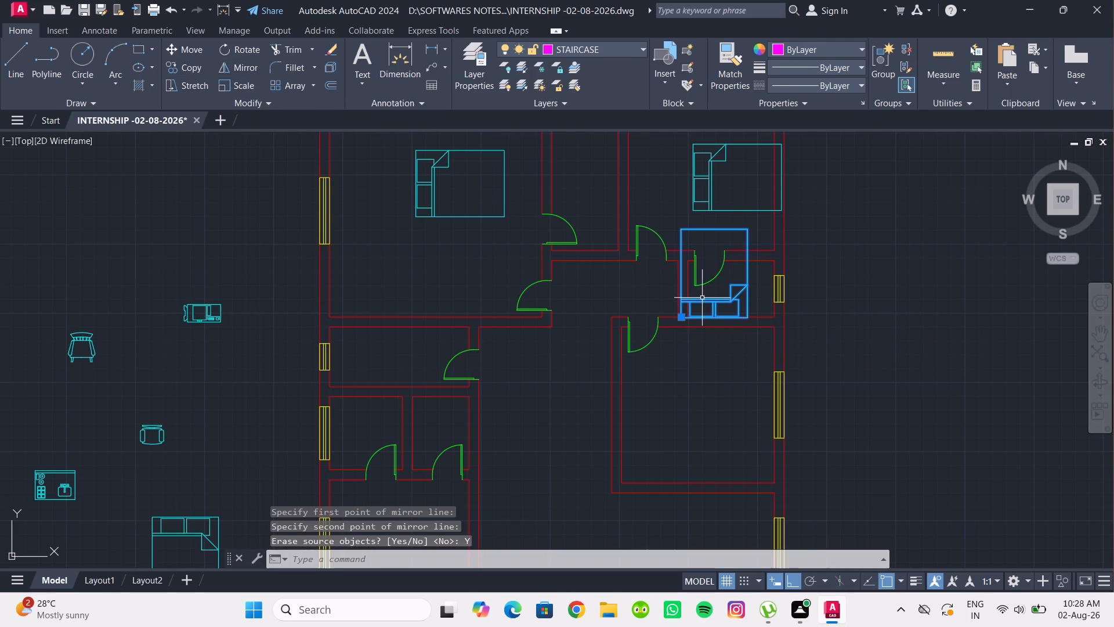
left_click_drag(194, 50, 251, 59)
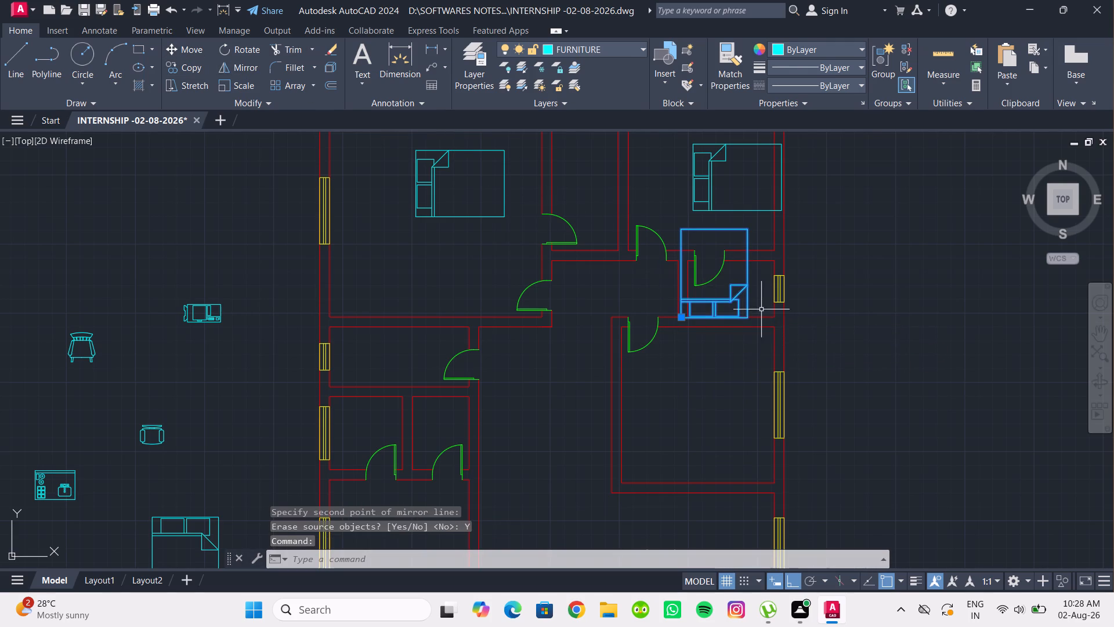
scroll(758, 315, "up", 3)
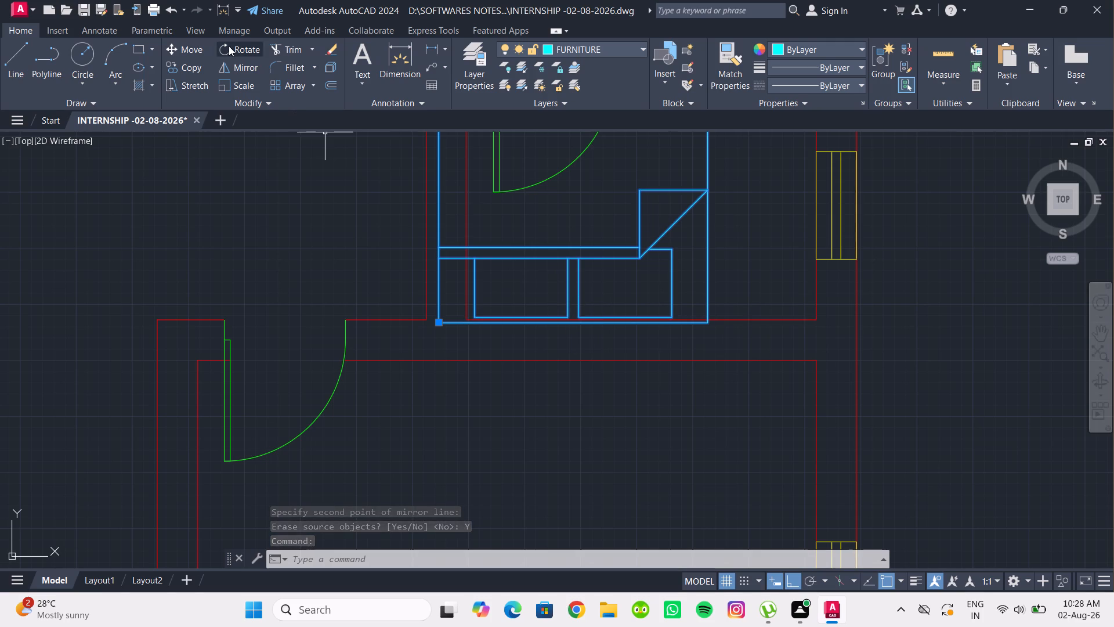
left_click(197, 46)
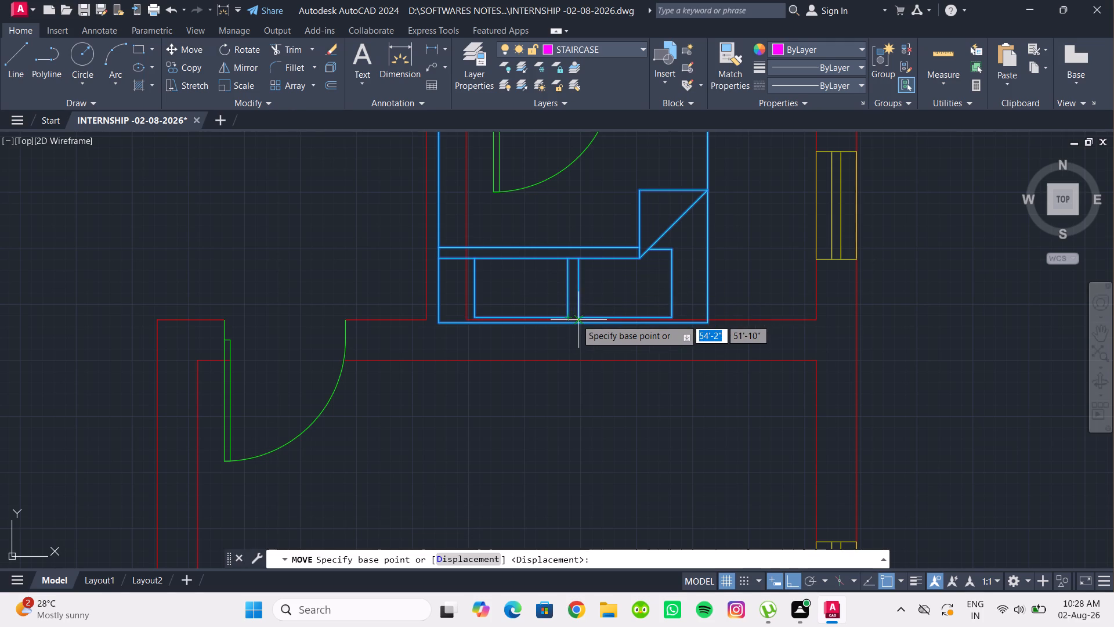
left_click(575, 322)
scroll(565, 388, "down", 2)
middle_click_drag(562, 394, 561, 196)
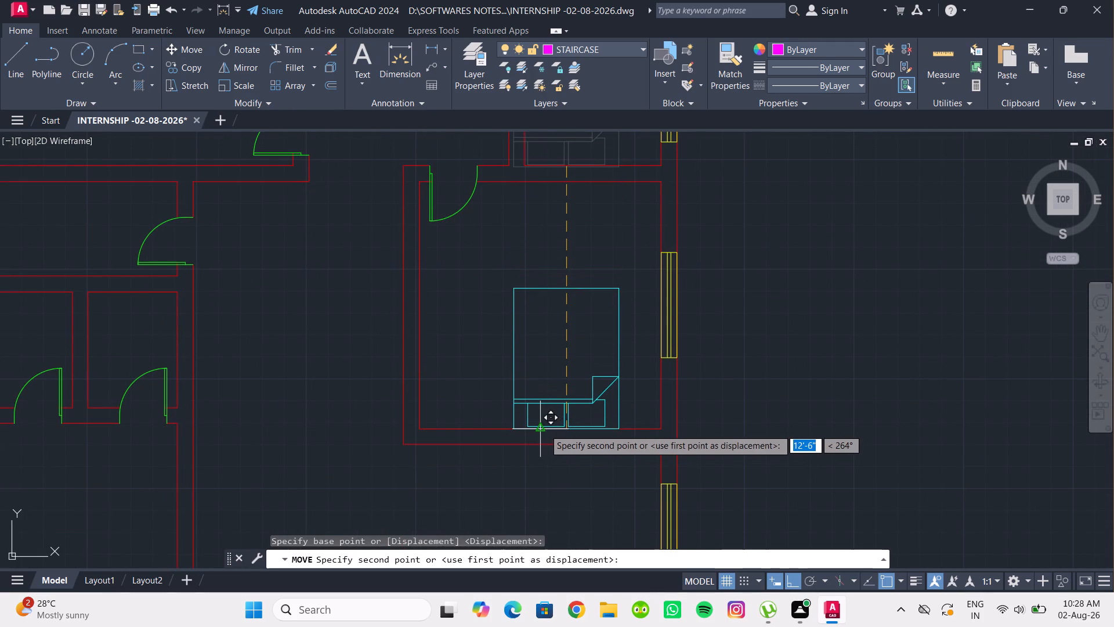
left_click(544, 429)
Move the northeast bedroom's bed west by its headboard edge until it sits against the room's west wall.
scroll(554, 363, "down", 2)
middle_click_drag(593, 412, 602, 435)
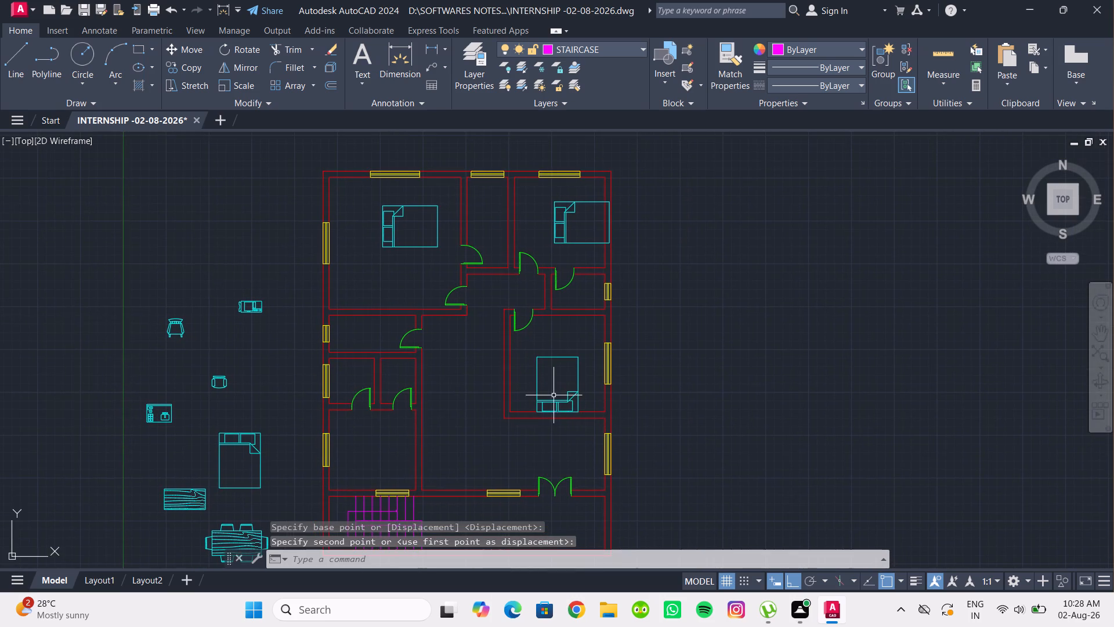
scroll(554, 395, "down", 1)
middle_click_drag(554, 395, 569, 459)
scroll(576, 337, "up", 3)
left_click(548, 373)
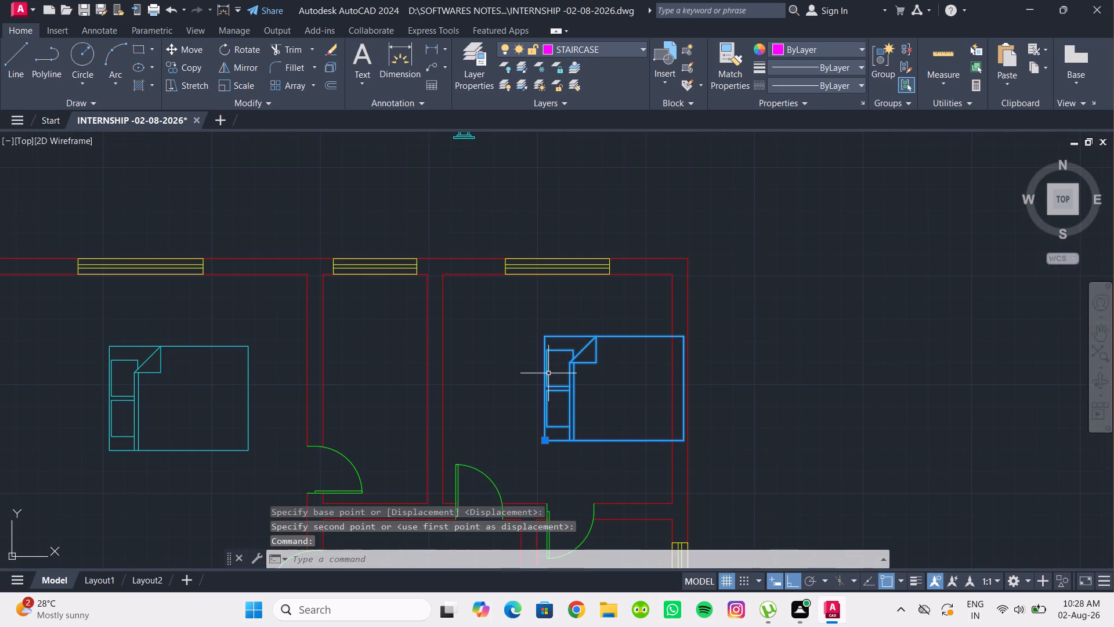
left_click(191, 51)
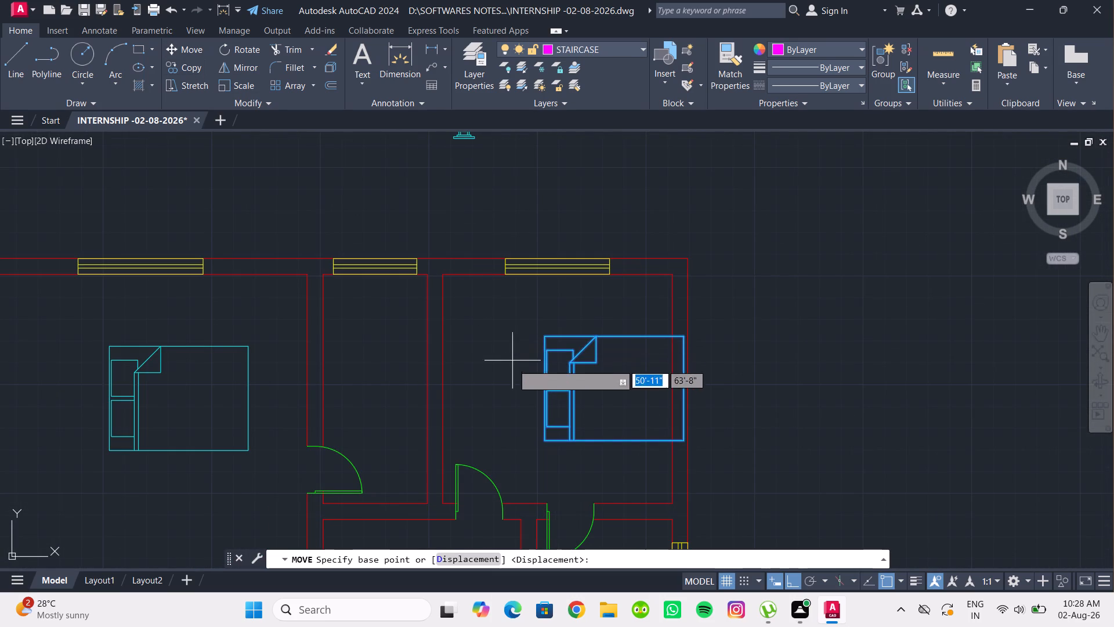
scroll(544, 391, "up", 4)
left_click(536, 373)
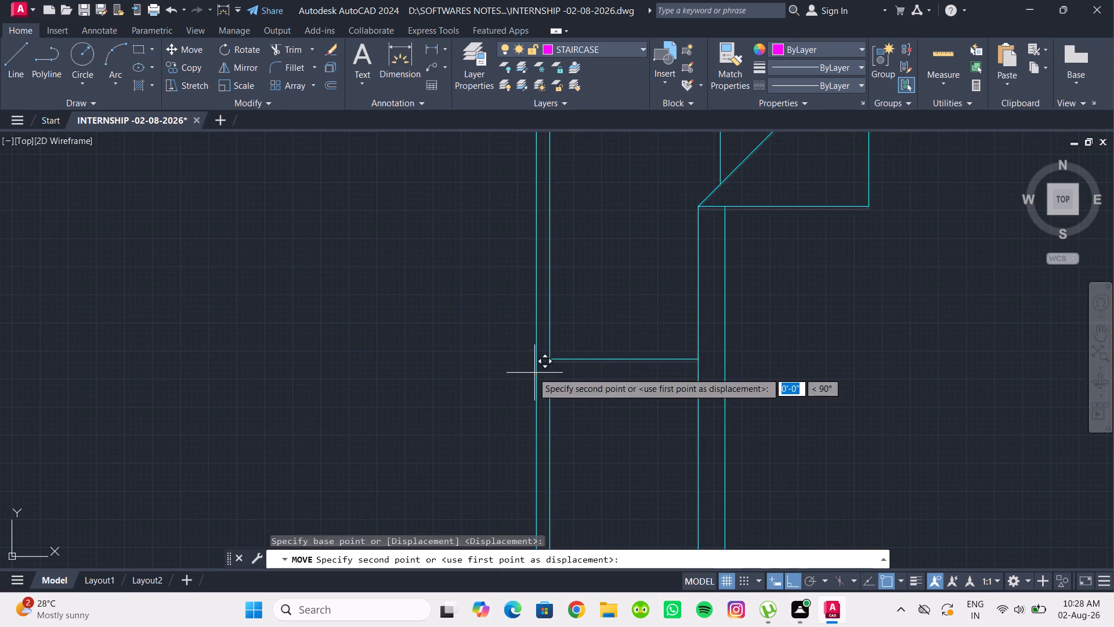
scroll(437, 224, "down", 4)
middle_click_drag(418, 230, 501, 312)
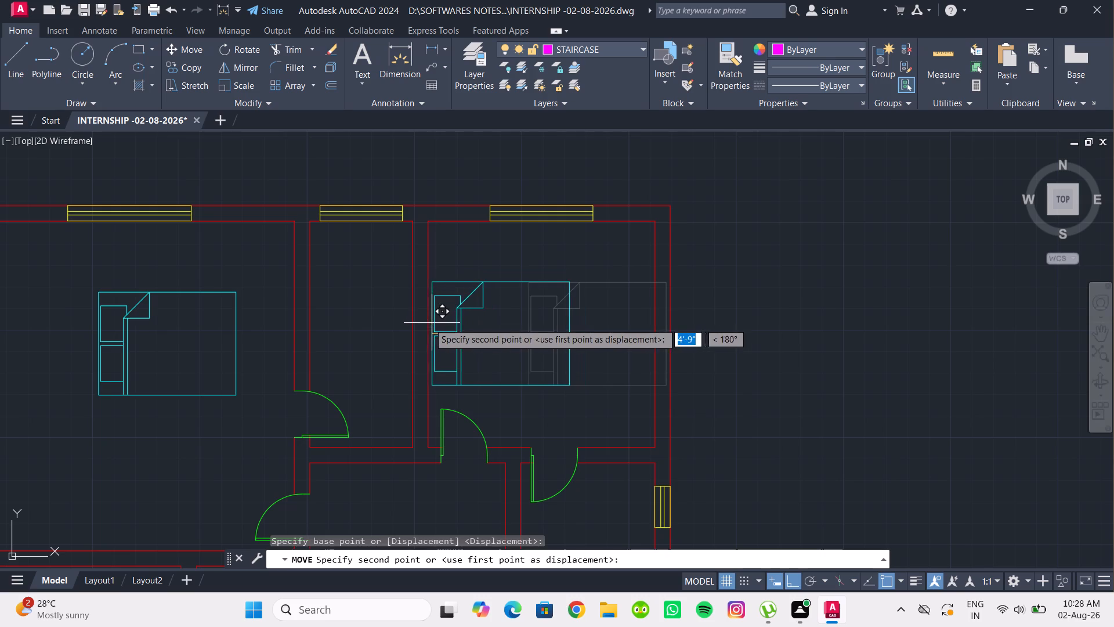
left_click(428, 337)
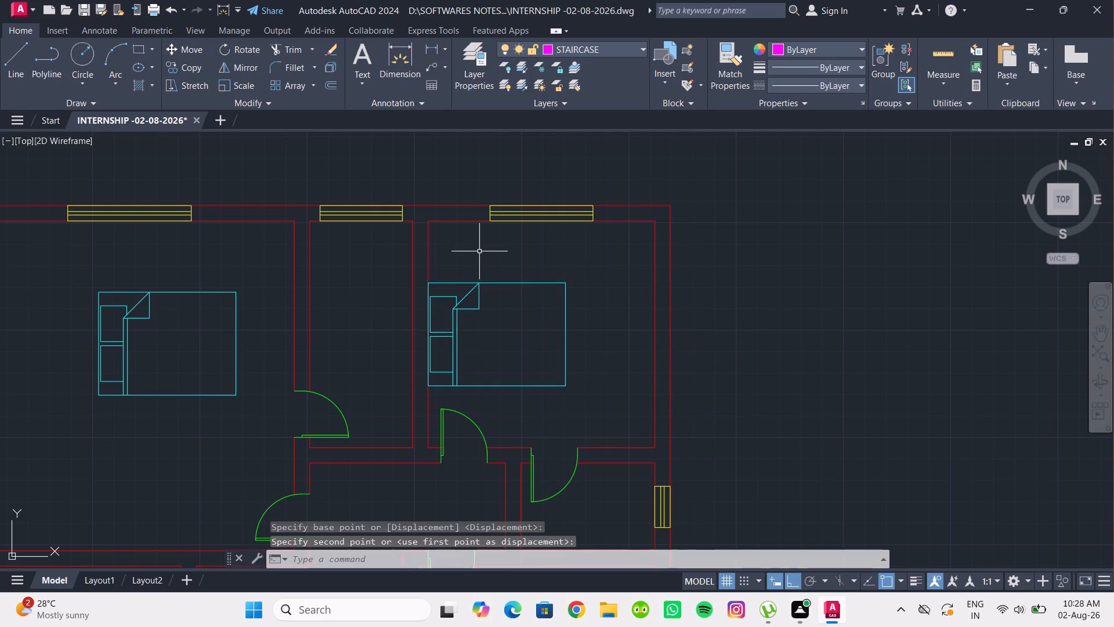
Move the northwest bedroom's bed by its headboard midpoint to the inner midpoint of the west-wall window.
scroll(475, 250, "down", 1)
middle_click_drag(475, 250, 536, 315)
scroll(408, 297, "down", 1)
middle_click_drag(408, 297, 545, 257)
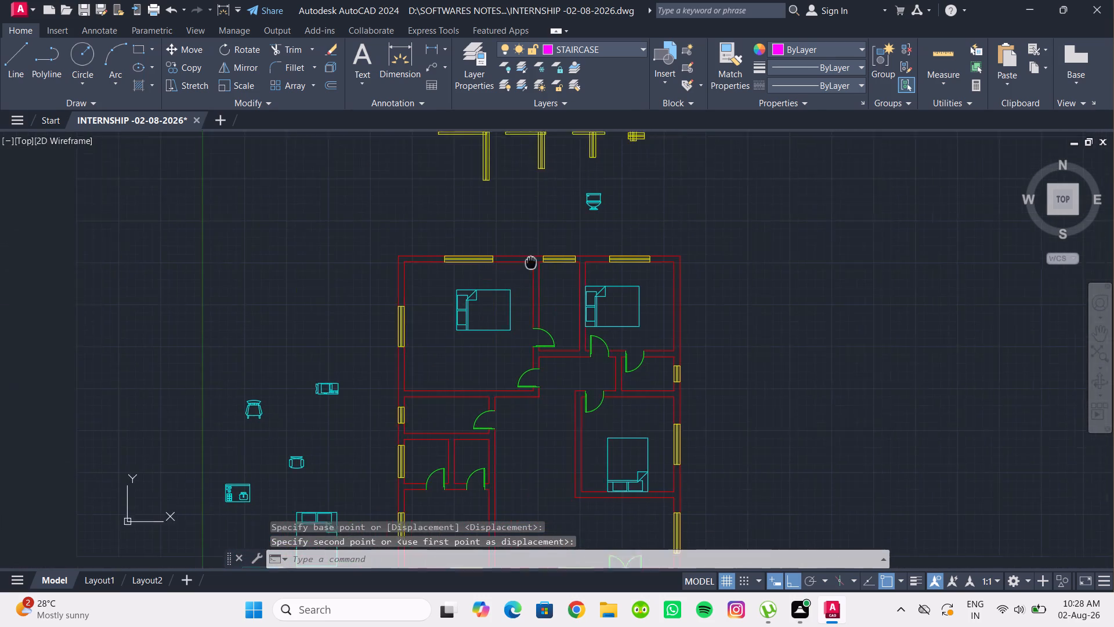
middle_click_drag(545, 257, 548, 257)
scroll(483, 307, "up", 2)
left_click(475, 306)
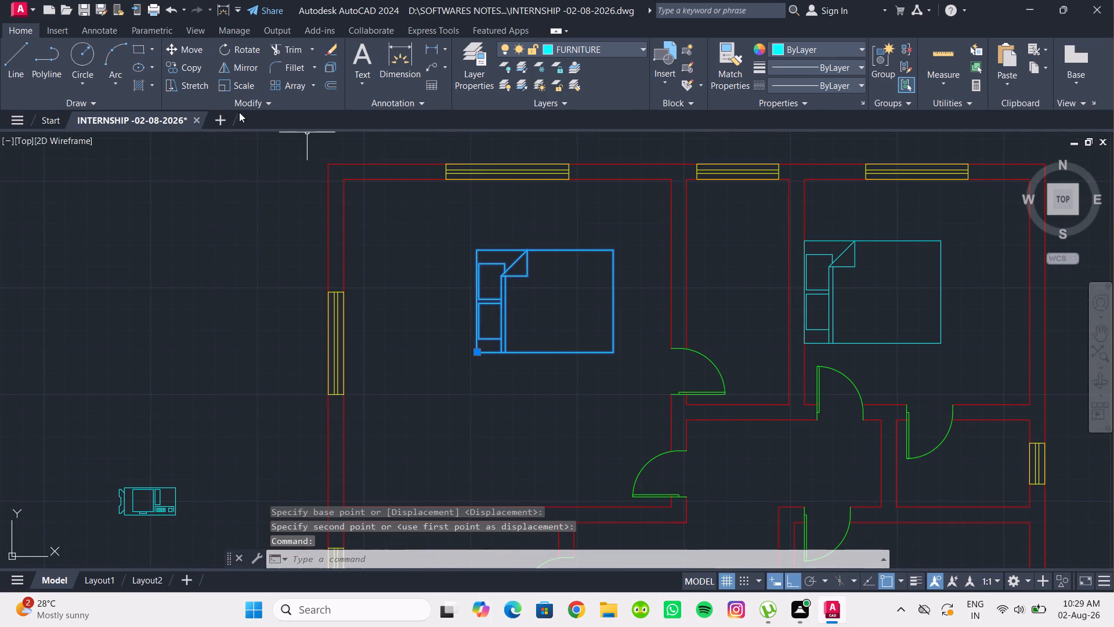
left_click(196, 55)
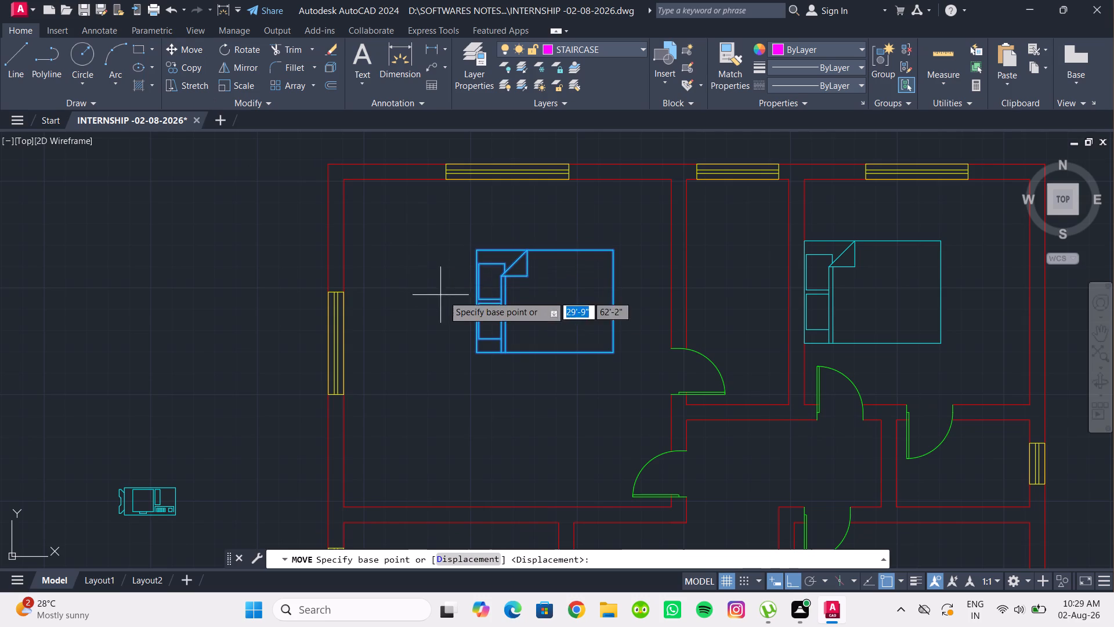
scroll(478, 305, "up", 3)
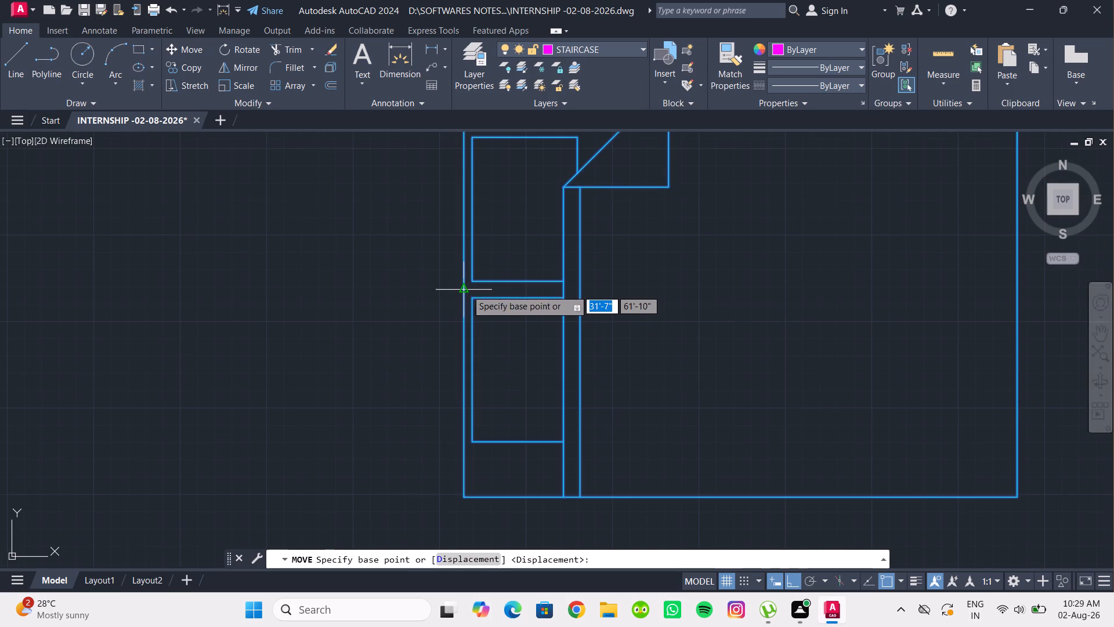
left_click(466, 290)
scroll(370, 251, "down", 3)
middle_click_drag(370, 251, 559, 326)
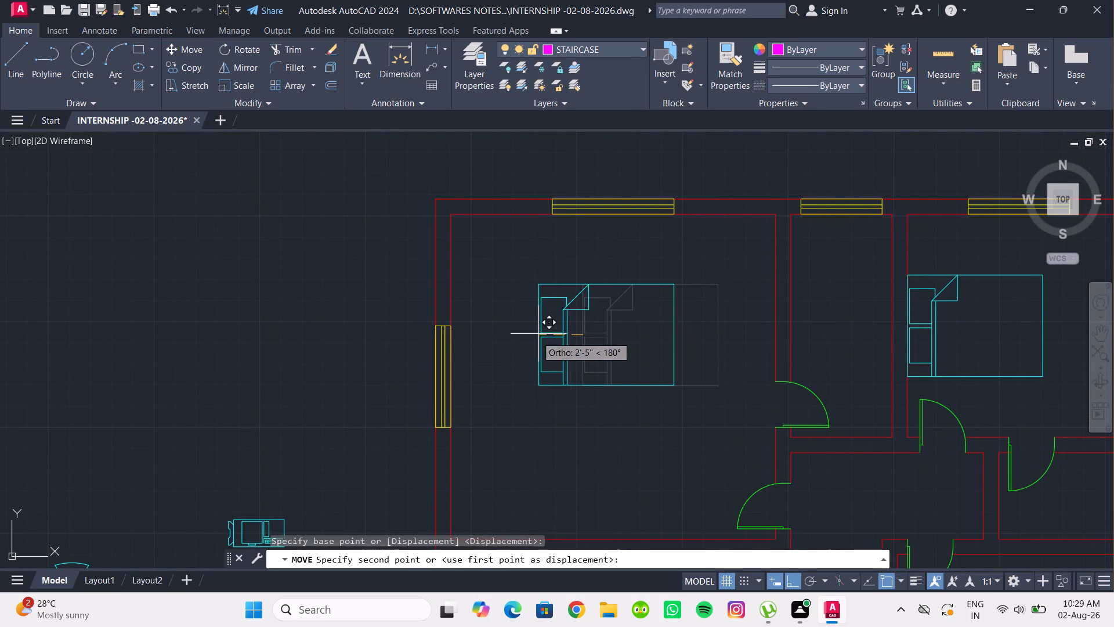
left_click(450, 377)
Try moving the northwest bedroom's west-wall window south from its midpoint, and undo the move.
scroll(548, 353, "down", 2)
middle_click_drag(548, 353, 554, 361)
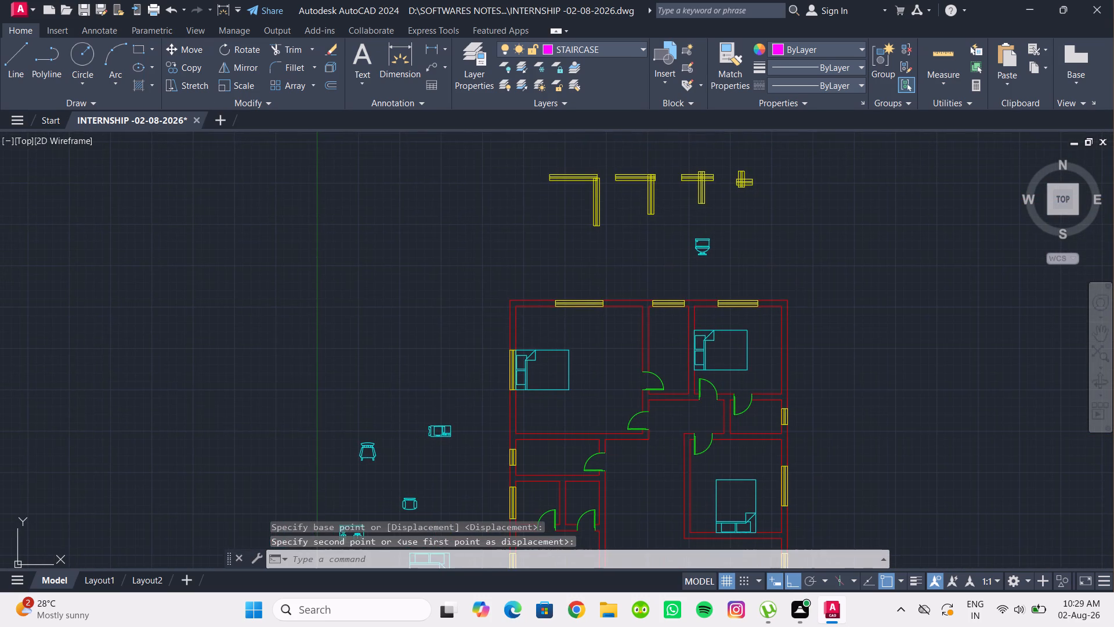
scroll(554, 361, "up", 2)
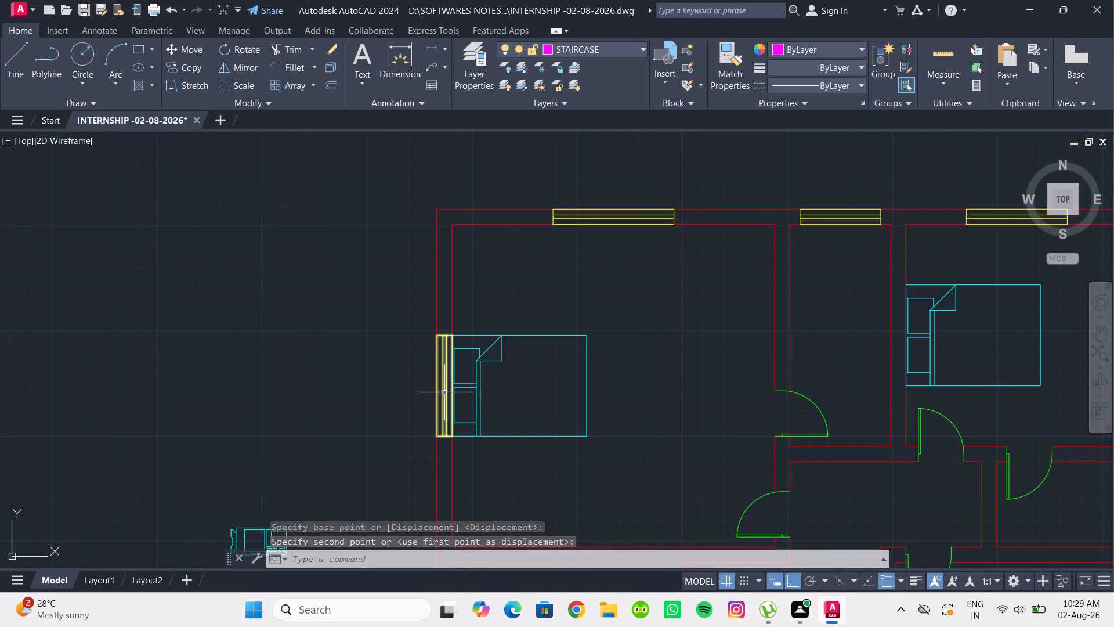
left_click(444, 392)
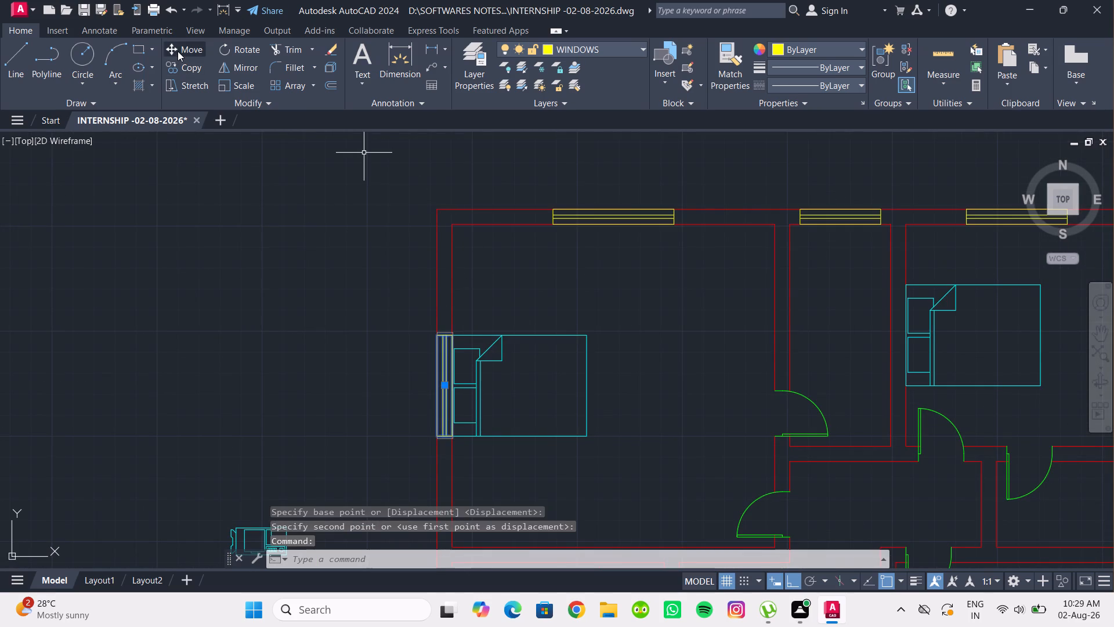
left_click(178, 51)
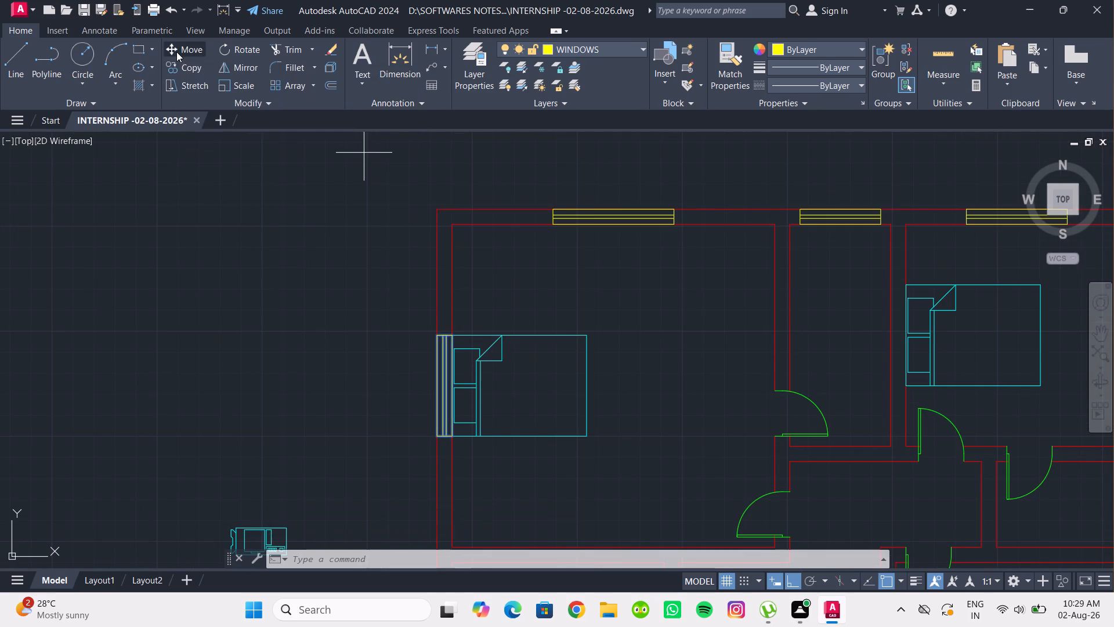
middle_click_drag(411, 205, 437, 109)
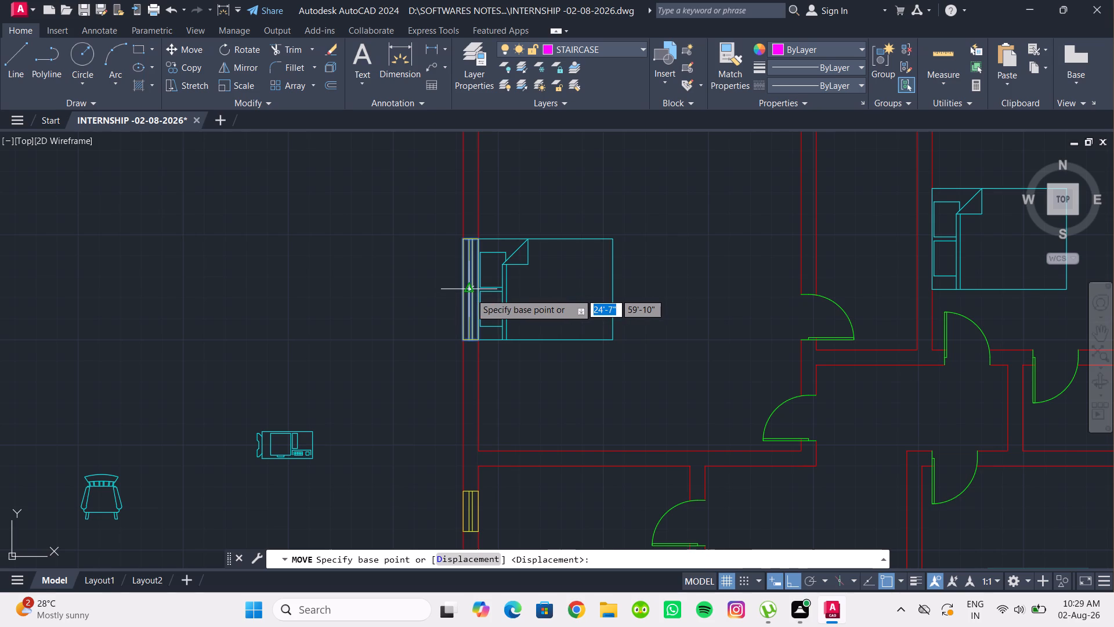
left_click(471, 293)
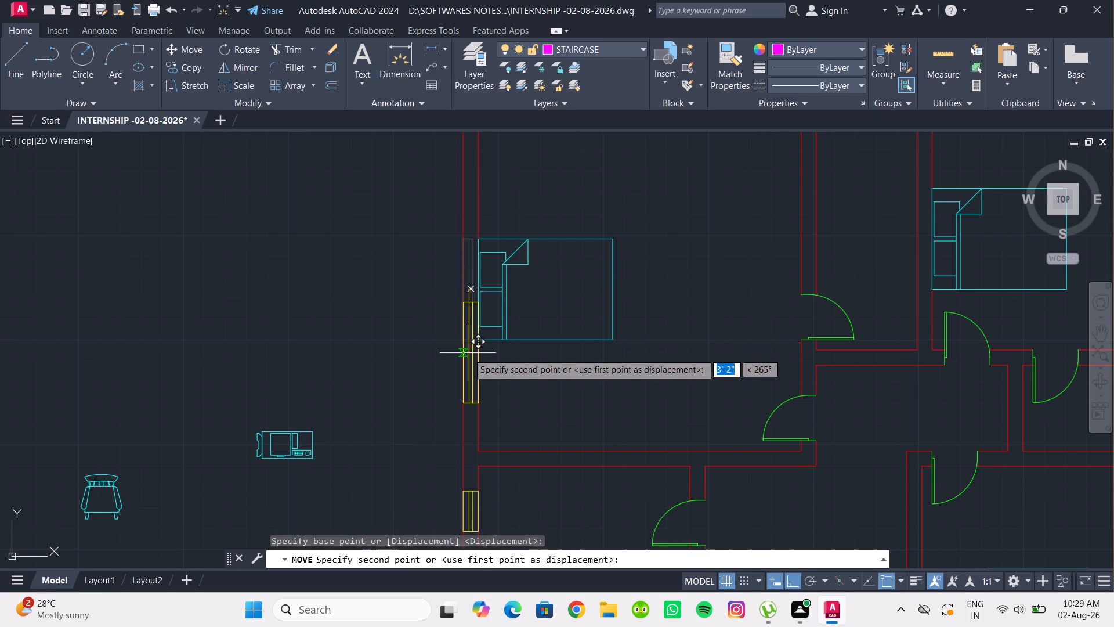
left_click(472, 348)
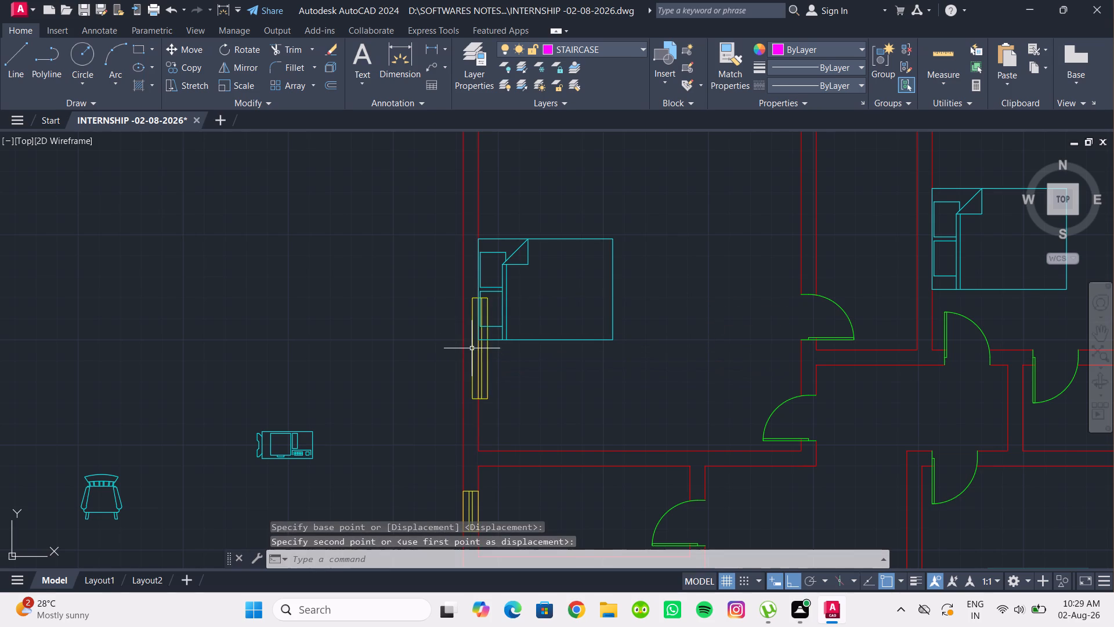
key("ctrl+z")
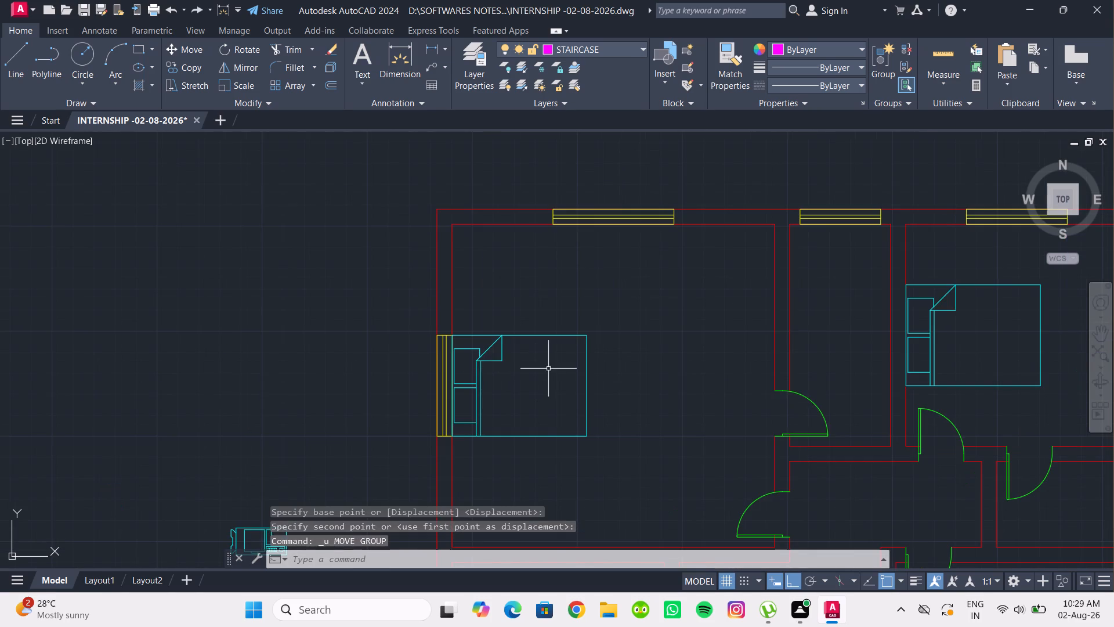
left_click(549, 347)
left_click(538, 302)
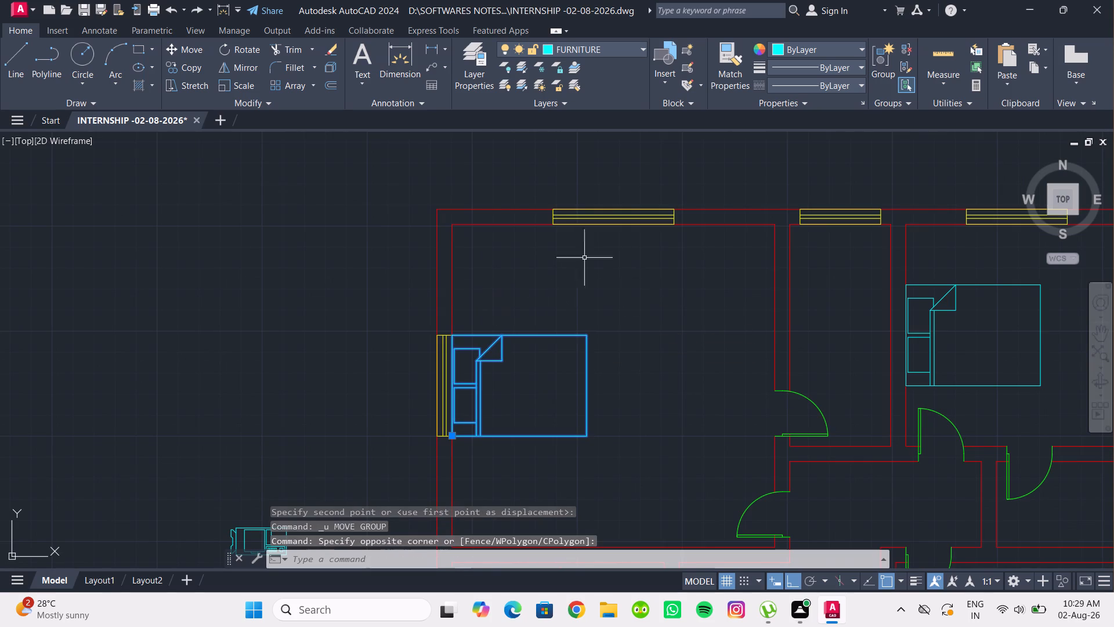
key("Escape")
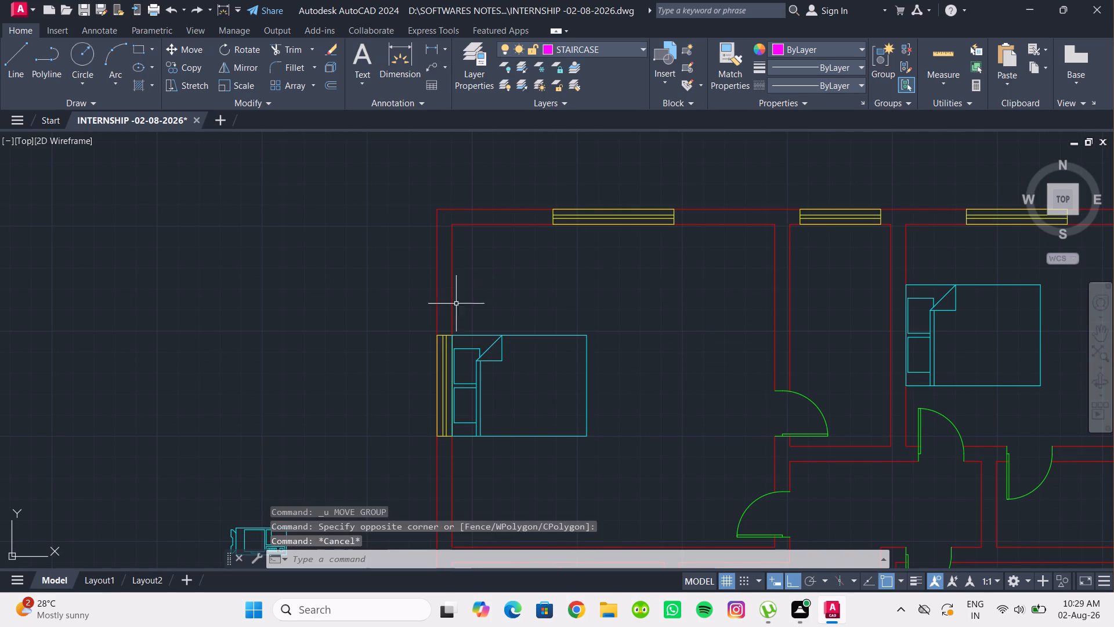
Move the northwest bedroom's west-wall window straight north along the wall from its midpoint, clear of most of the bed's headboard.
left_click(446, 337)
left_click(193, 55)
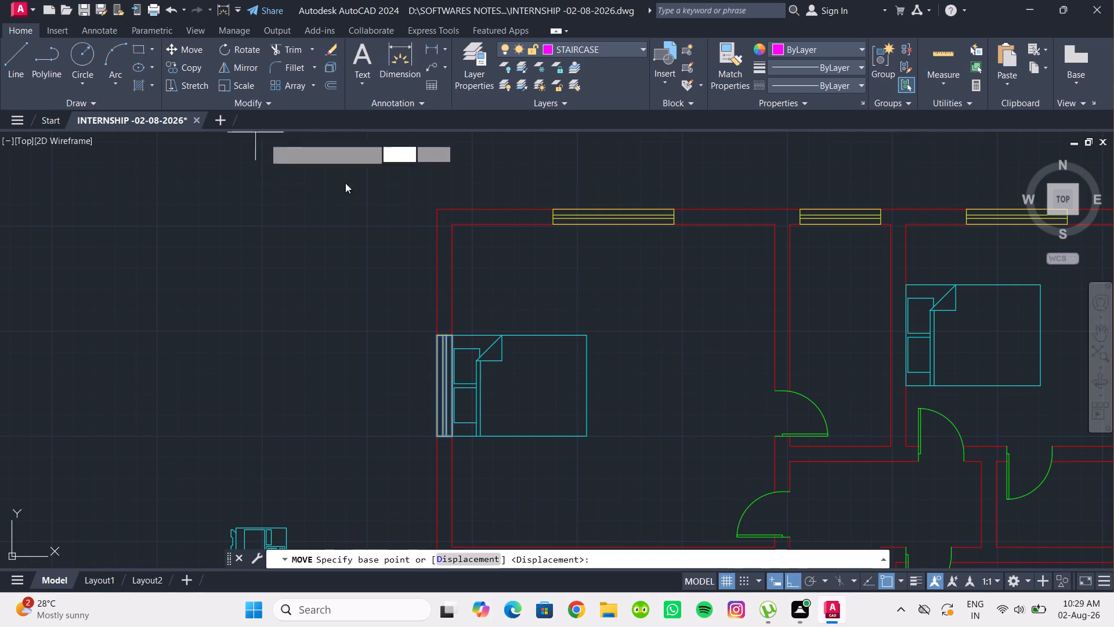
scroll(464, 371, "up", 1)
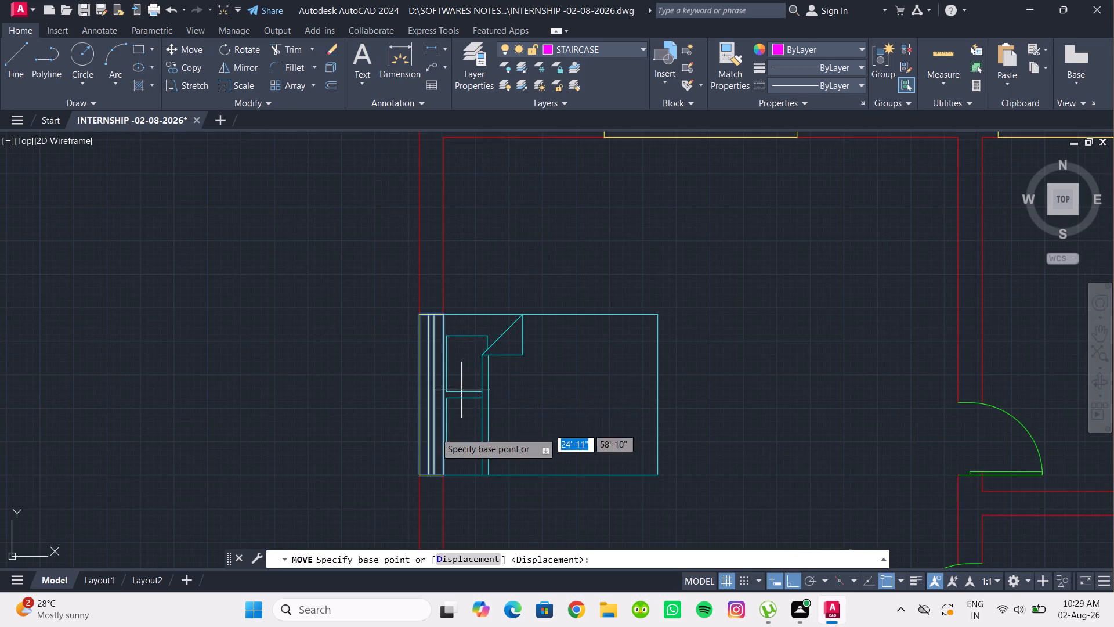
scroll(428, 425, "up", 3)
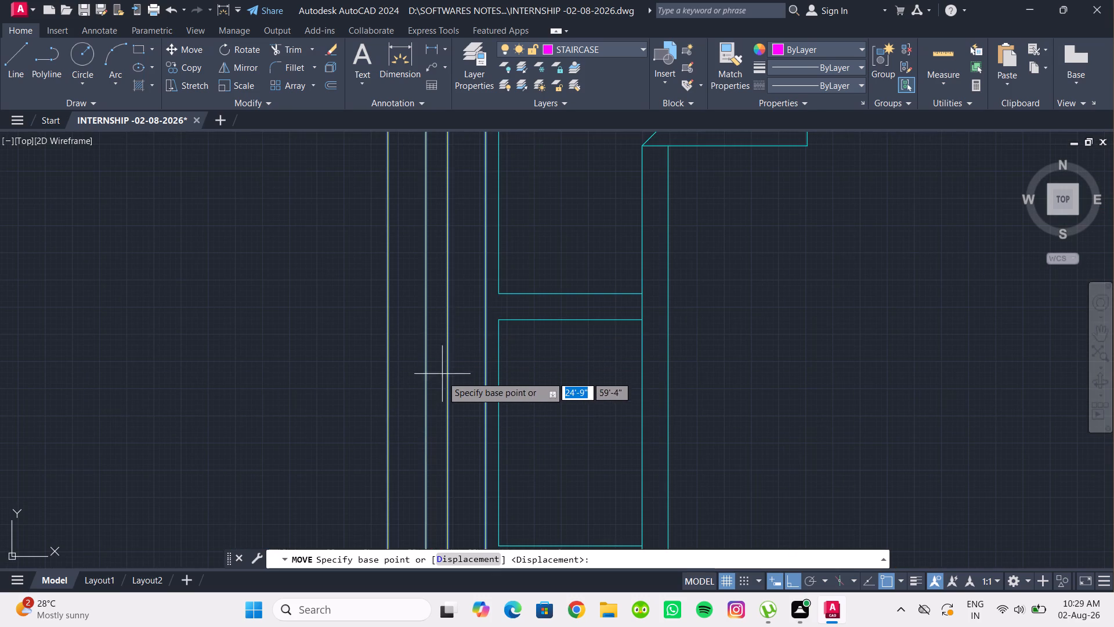
scroll(446, 453, "down", 3)
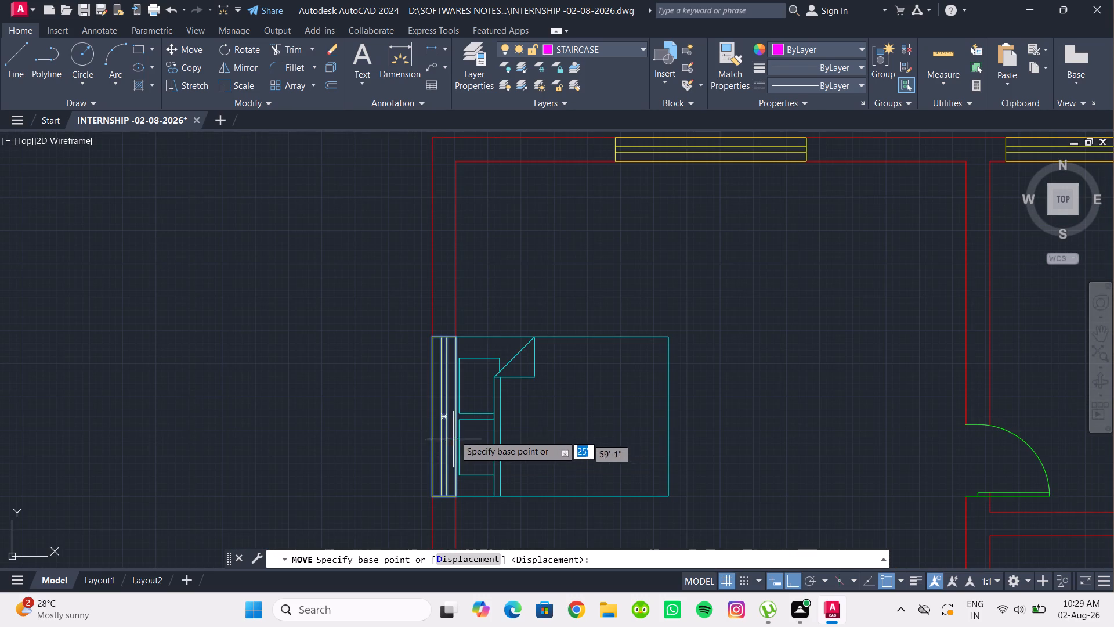
left_click(447, 419)
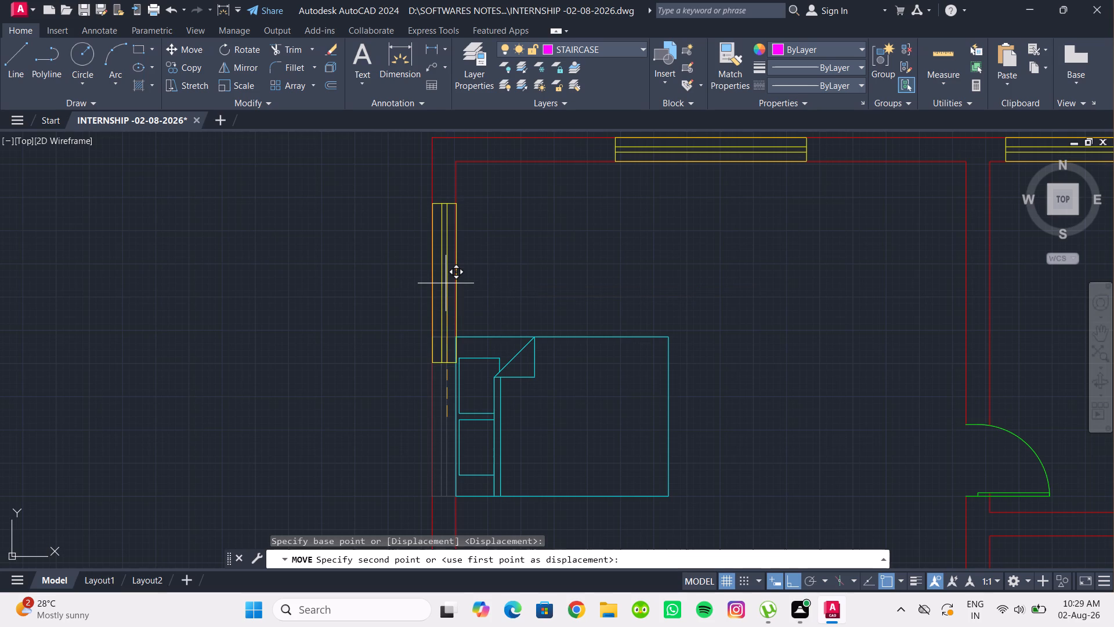
left_click(446, 283)
Move the northwest bedroom's bed by its headboard midpoint about 2'-3" straight south along the west wall.
left_click_drag(636, 419, 609, 392)
left_click(566, 327)
middle_click_drag(555, 334, 486, 189)
scroll(333, 179, "down", 1)
middle_click_drag(335, 181, 355, 219)
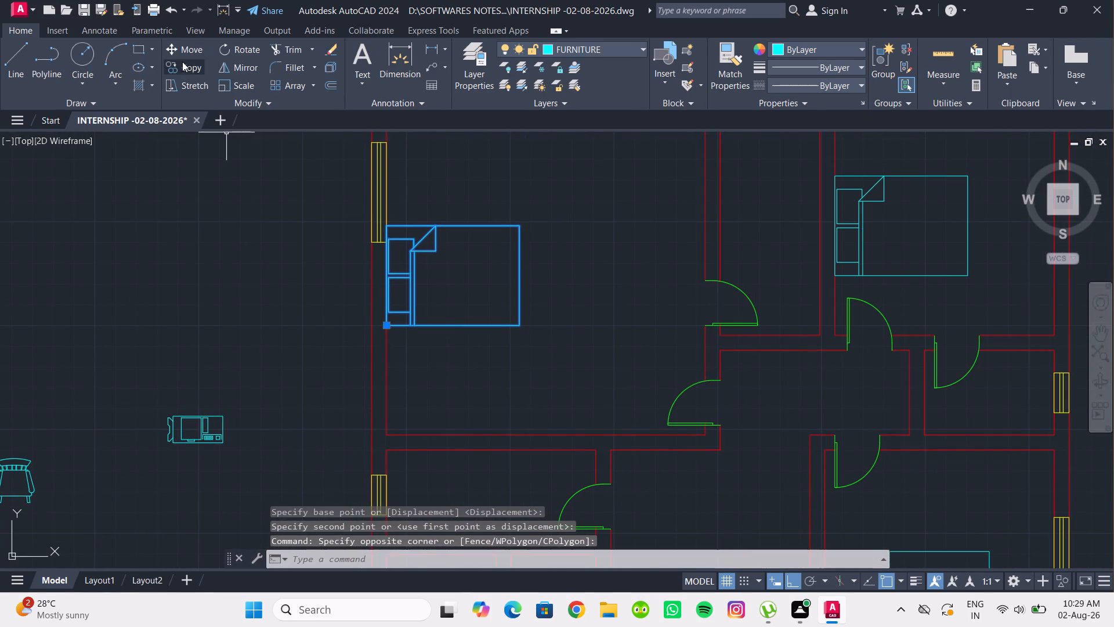
left_click(182, 60)
left_click(182, 56)
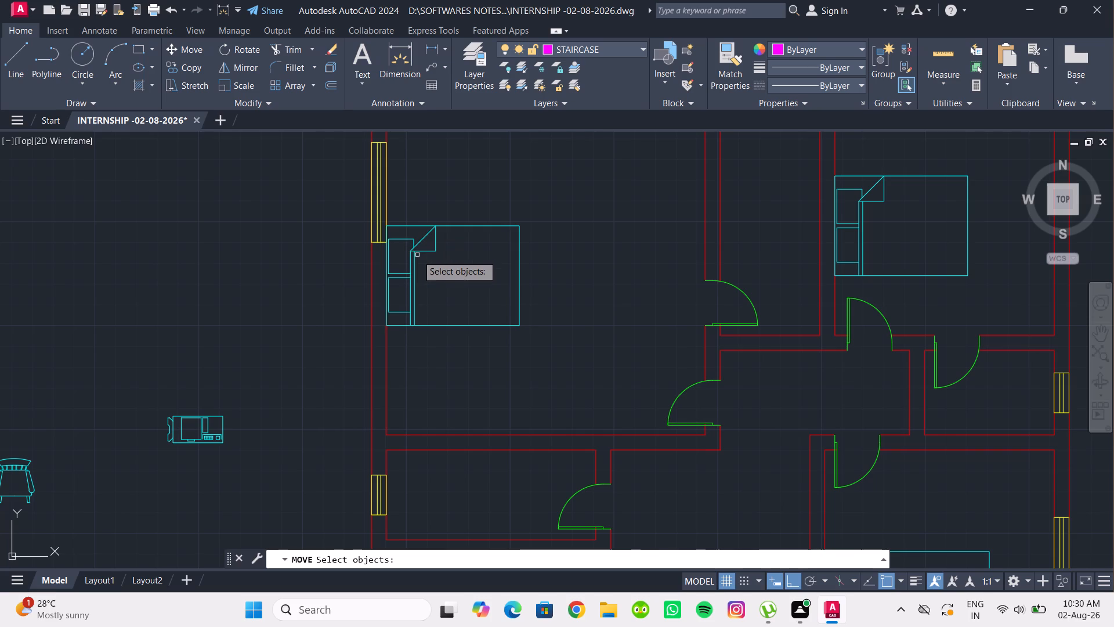
left_click(412, 254)
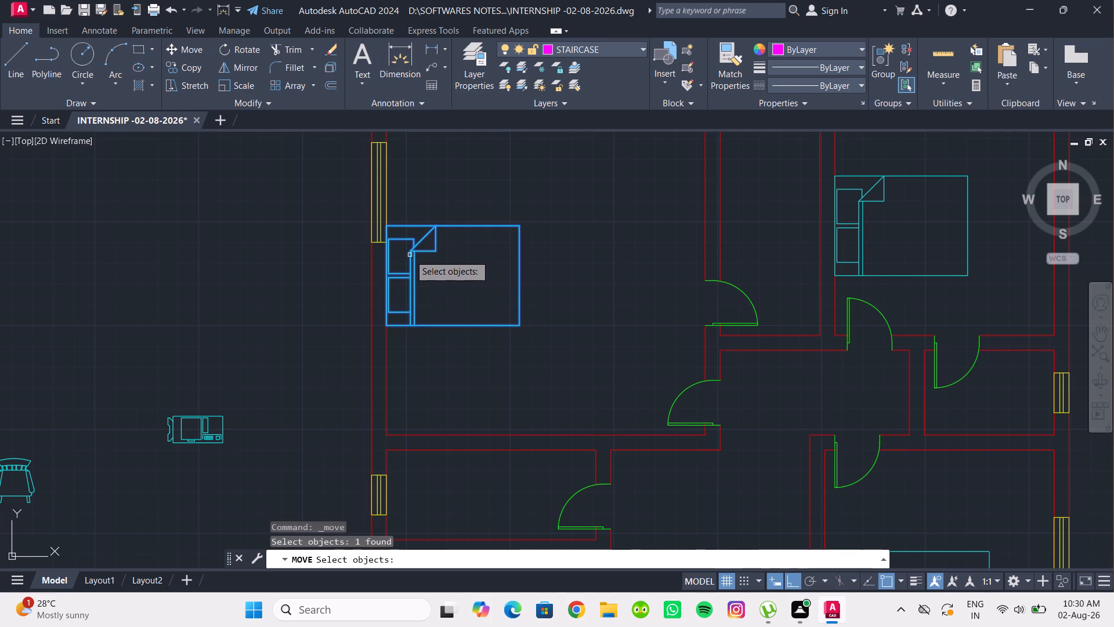
key("Return")
scroll(404, 272, "up", 4)
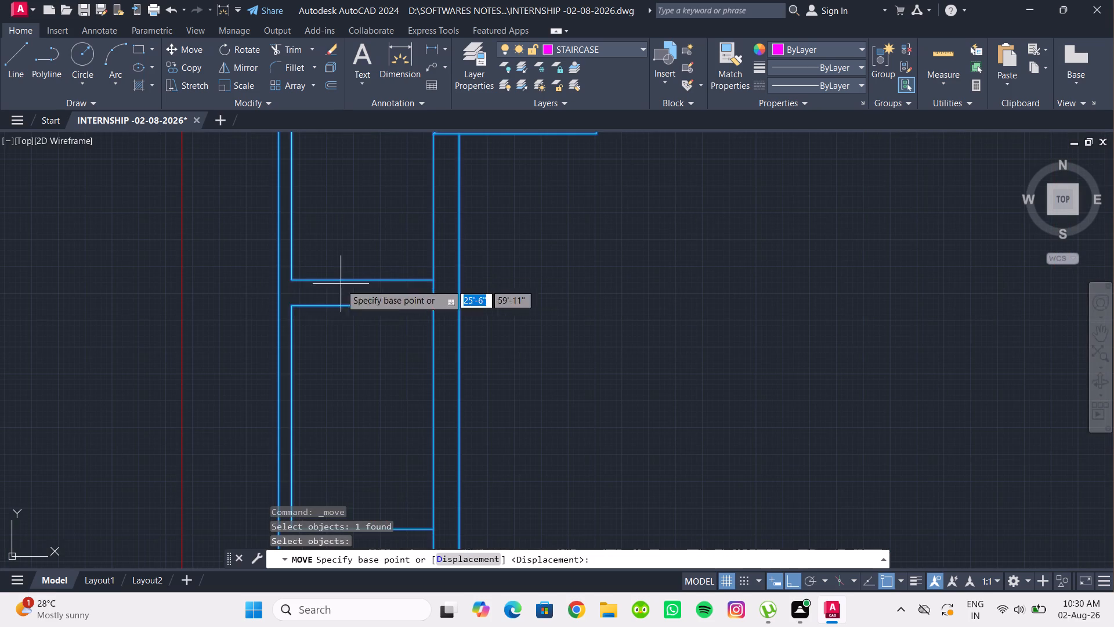
left_click(276, 297)
scroll(287, 362, "down", 2)
middle_click_drag(283, 363, 289, 255)
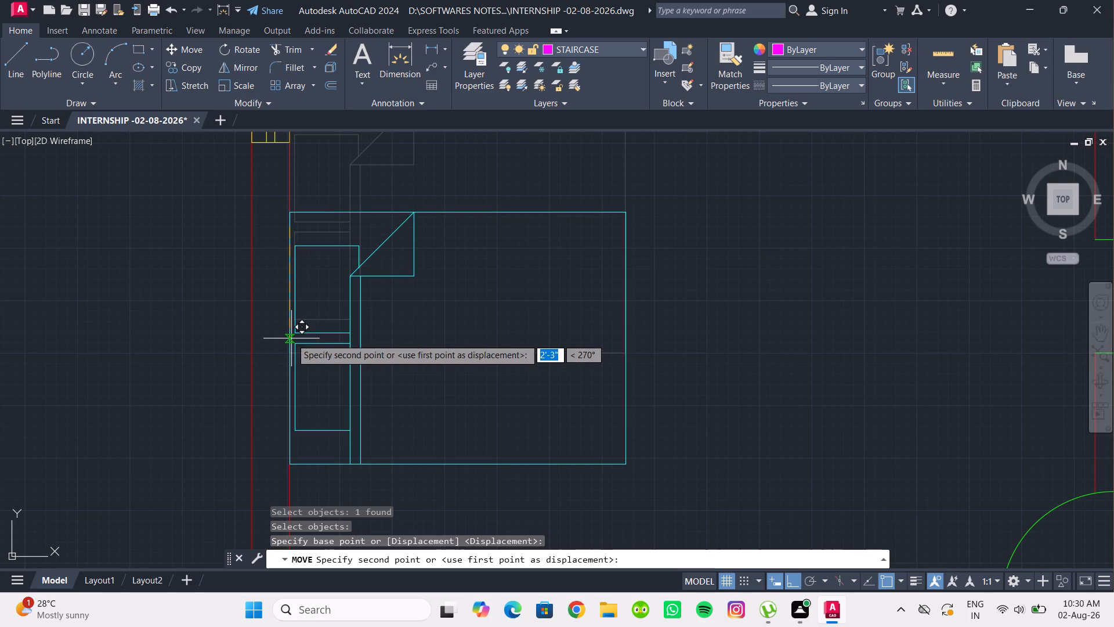
left_click(291, 338)
Examine the whole floor plan, checking the bed, window and door positions in the bedrooms.
scroll(331, 305, "down", 4)
scroll(349, 315, "up", 2)
middle_click_drag(349, 316, 347, 294)
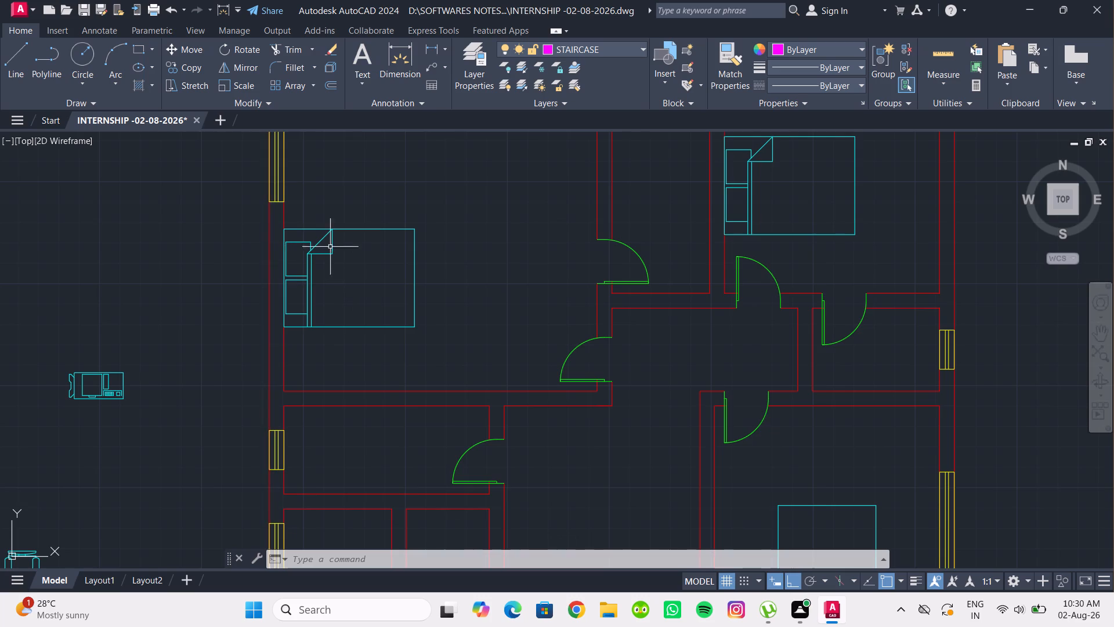
scroll(389, 269, "down", 3)
middle_click_drag(393, 269, 373, 229)
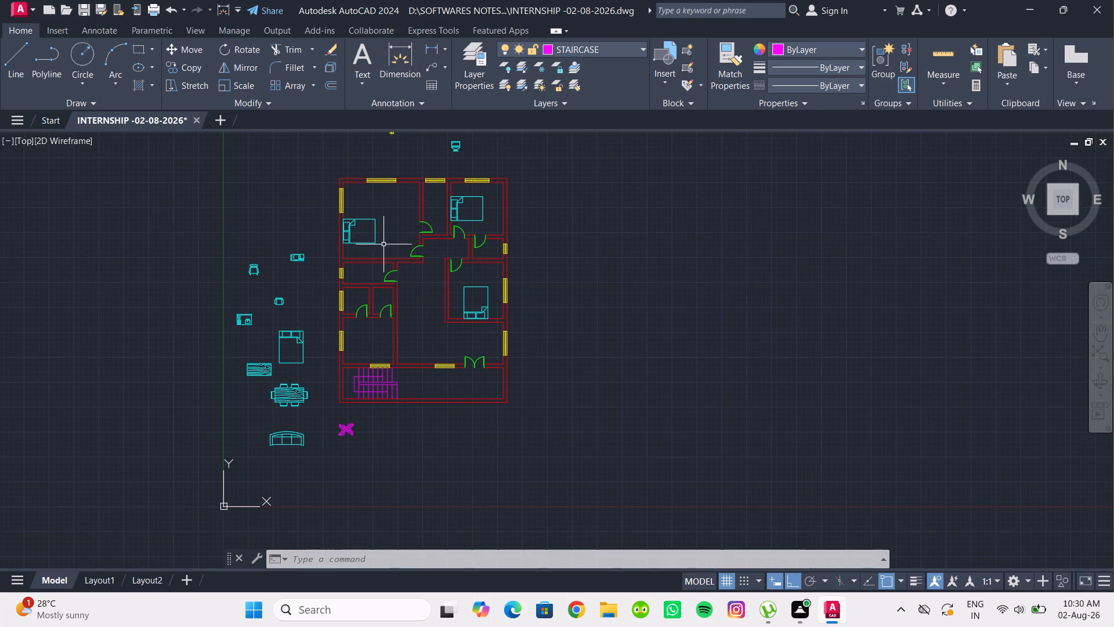
scroll(383, 241, "up", 1)
middle_click_drag(383, 241, 385, 204)
middle_click_drag(412, 224, 411, 258)
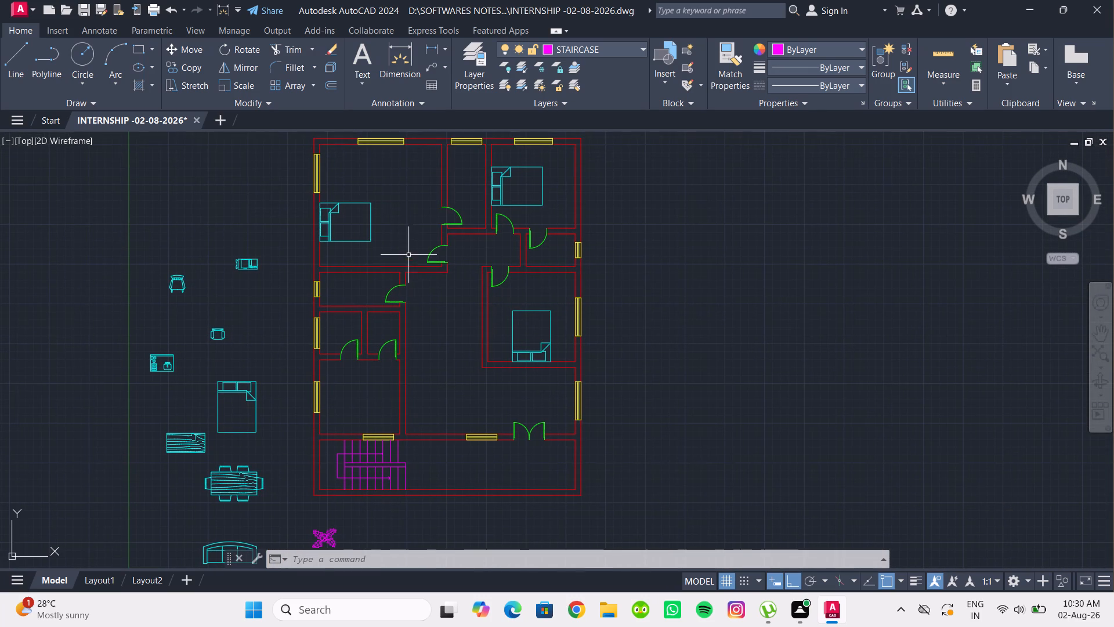
scroll(387, 234, "down", 1)
middle_click_drag(387, 234, 393, 251)
scroll(396, 256, "up", 1)
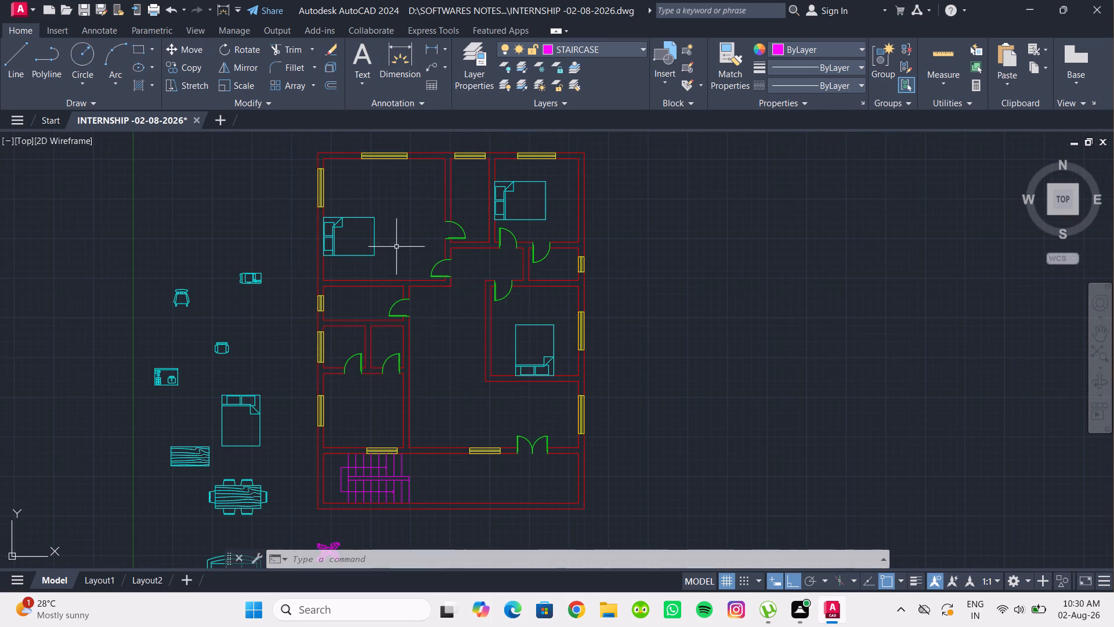
middle_click_drag(392, 242, 396, 265)
scroll(469, 238, "up", 1)
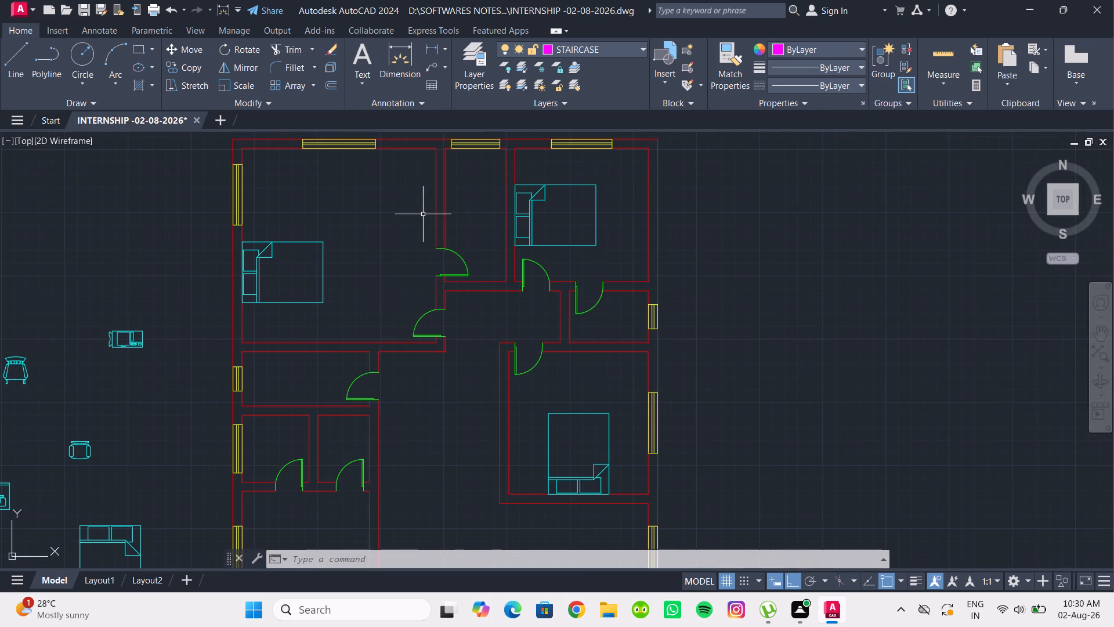
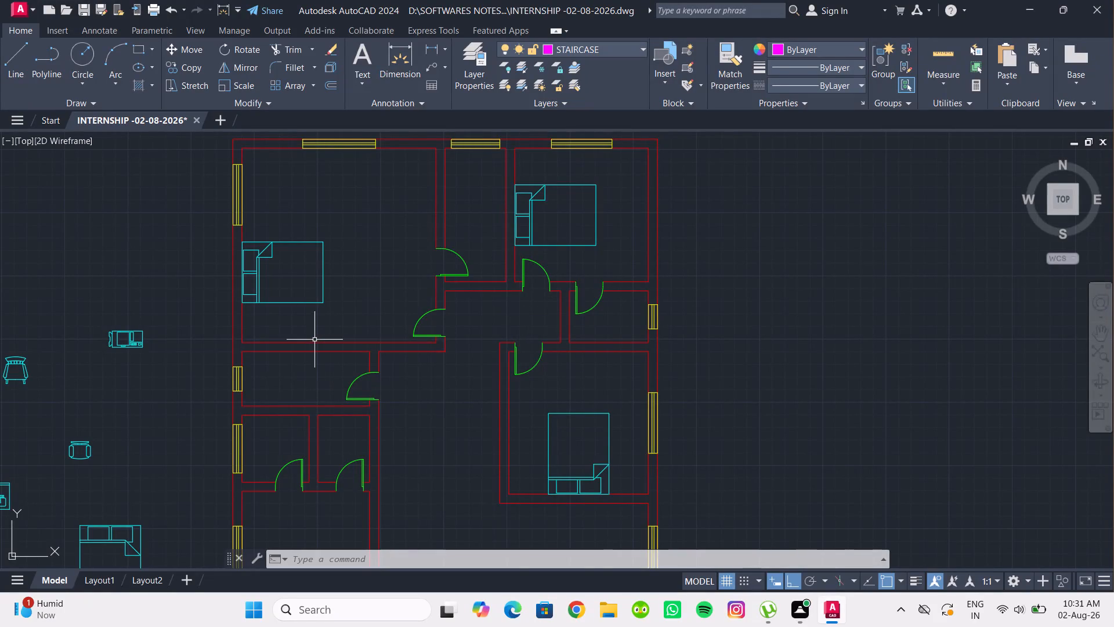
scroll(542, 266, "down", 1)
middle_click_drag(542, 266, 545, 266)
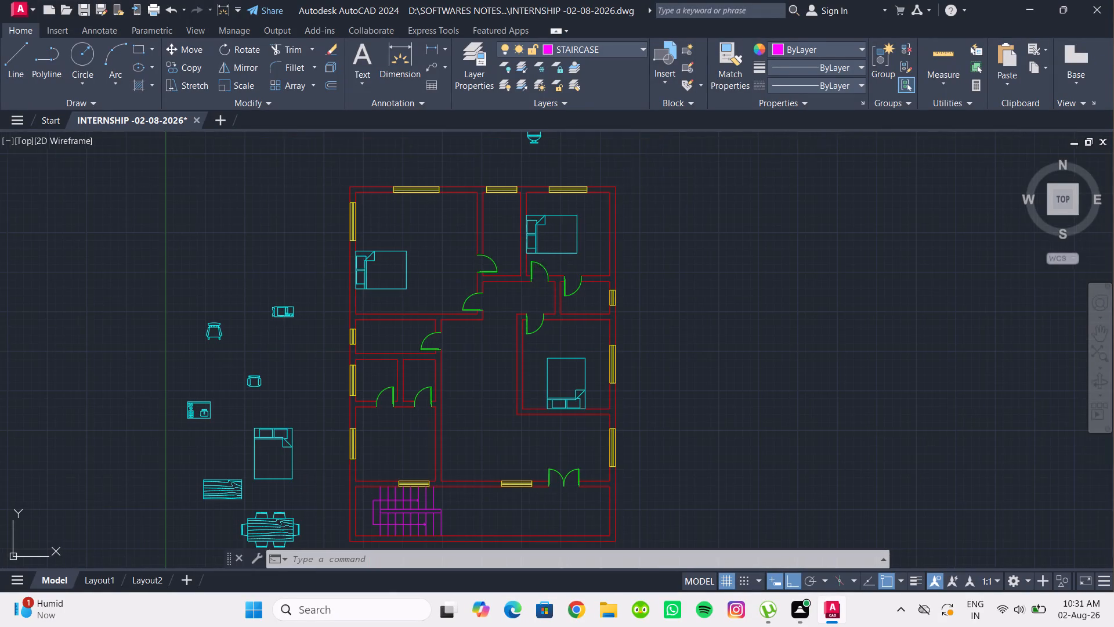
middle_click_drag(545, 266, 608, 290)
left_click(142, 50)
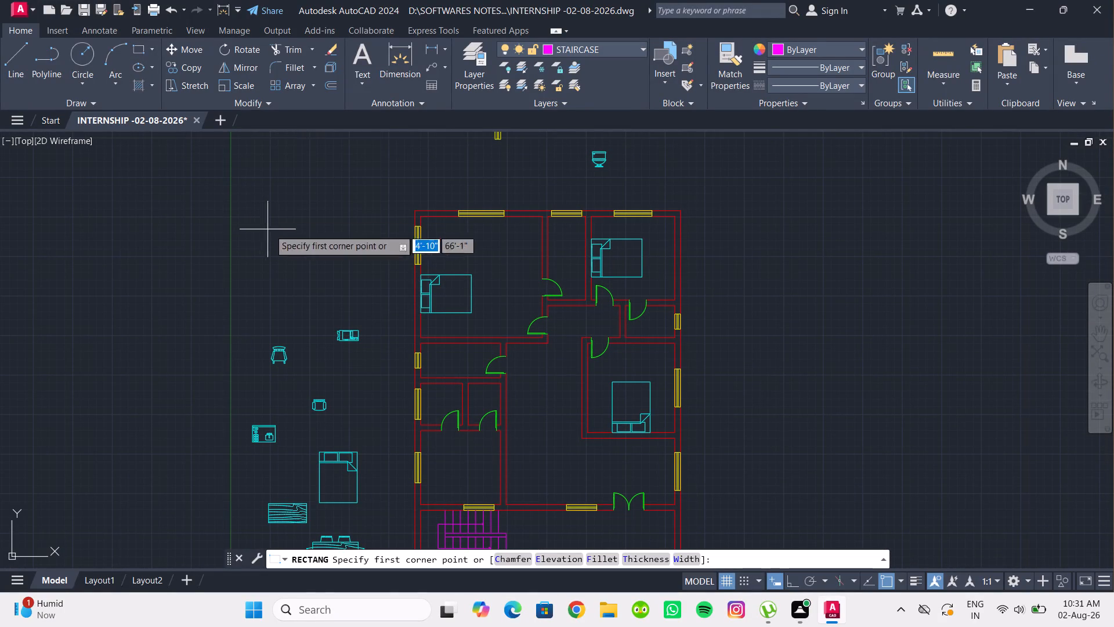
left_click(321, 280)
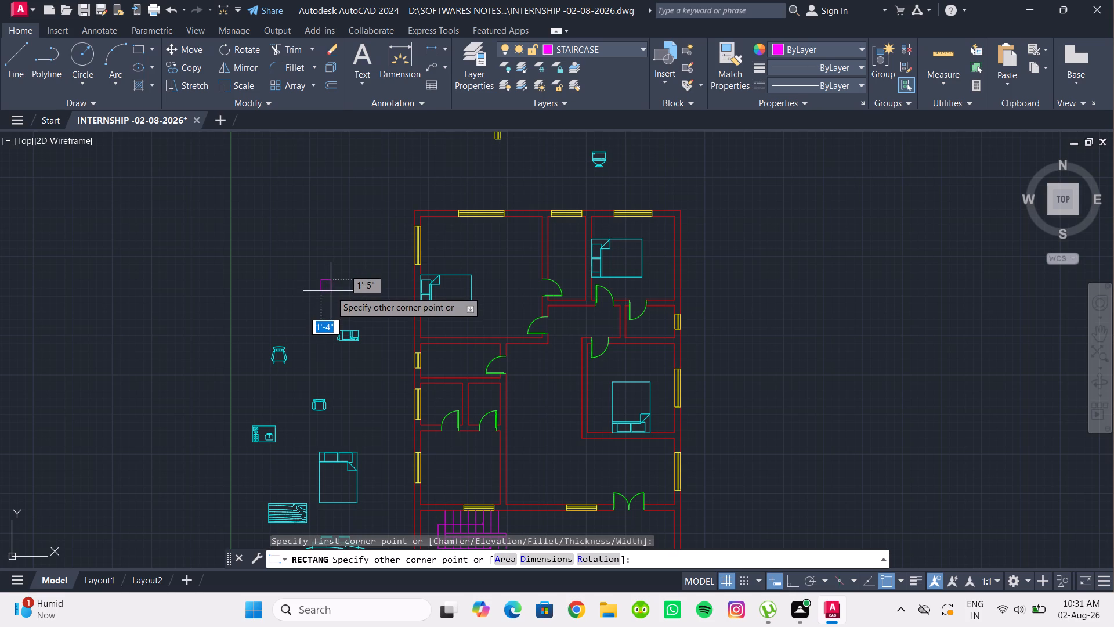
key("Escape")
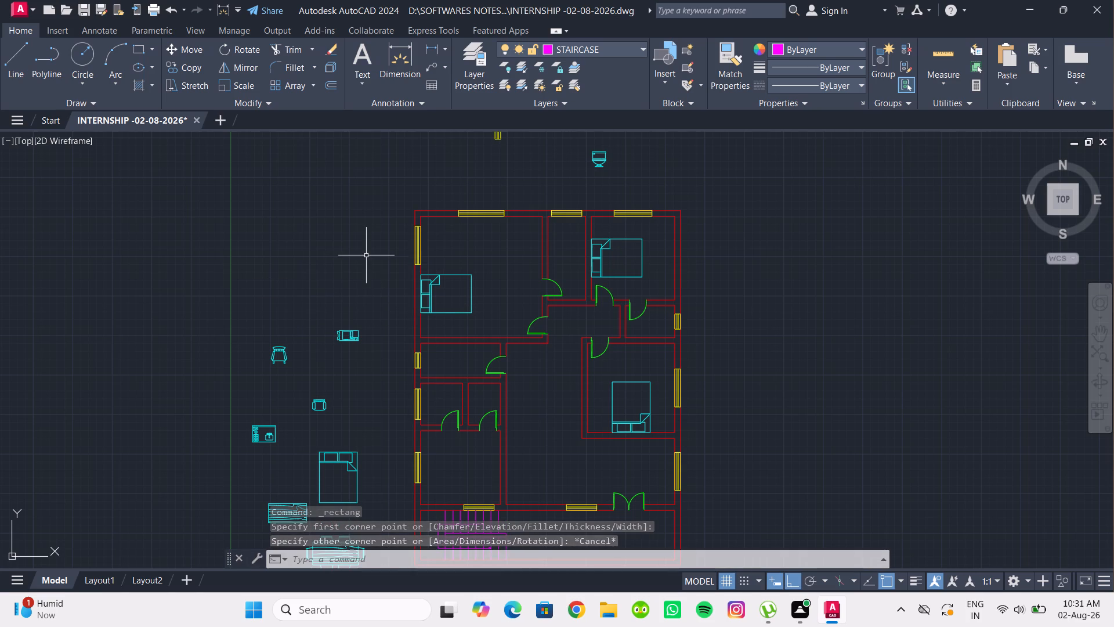
Make FURNITURE the current layer.
left_click(609, 53)
left_click(591, 120)
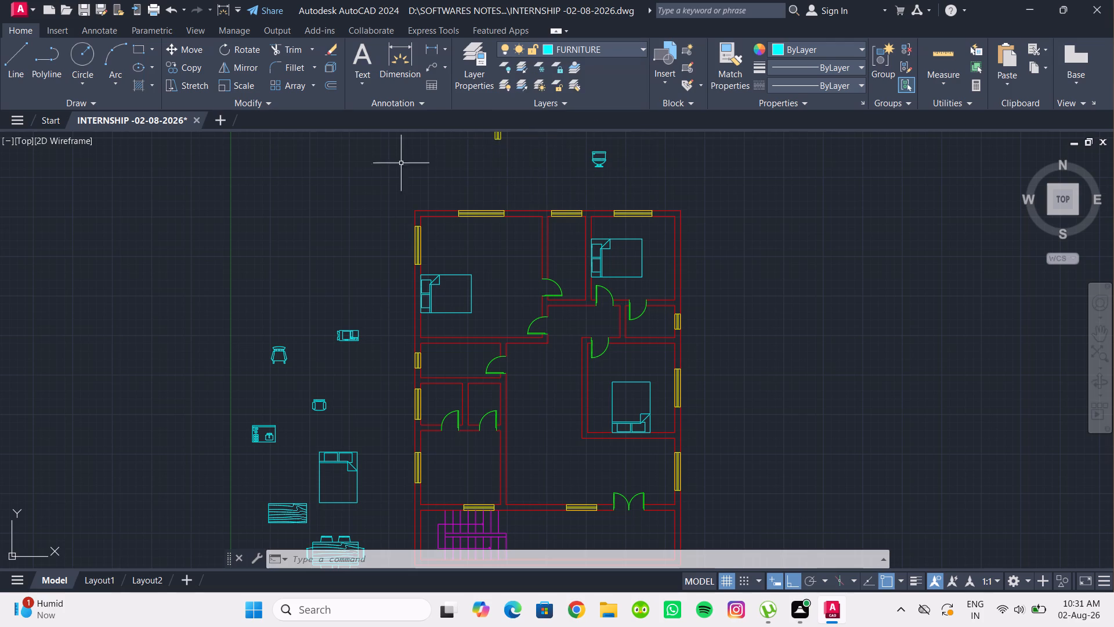
Draw a small rectangle about 1'-8" wide in the empty area outside the plan, beside the upper-left bedroom.
left_click(141, 51)
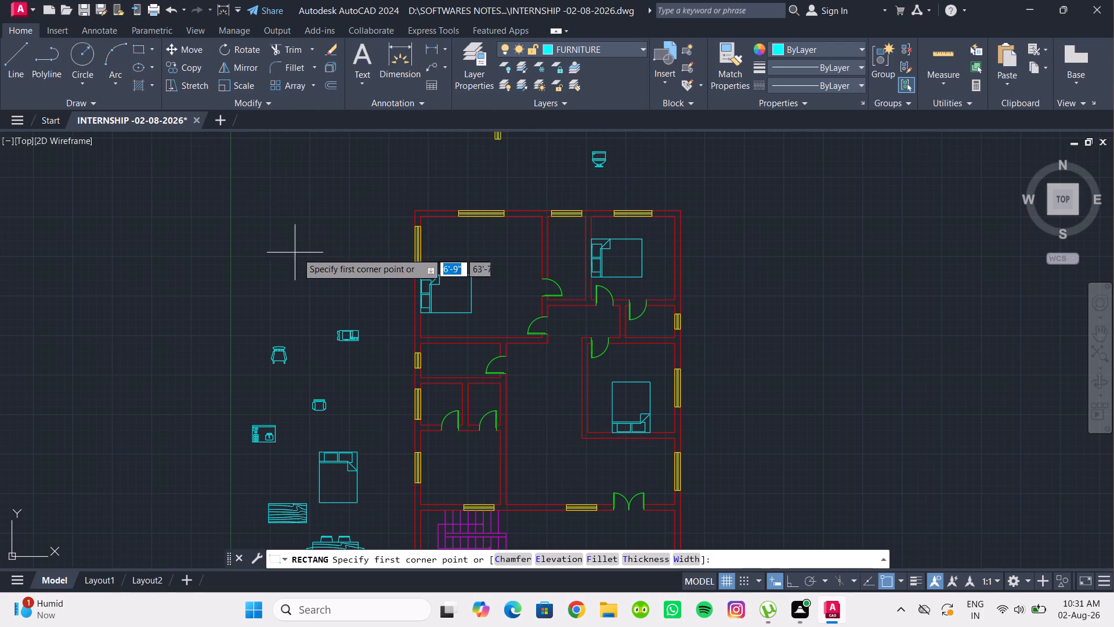
scroll(355, 266, "up", 1)
left_click(355, 266)
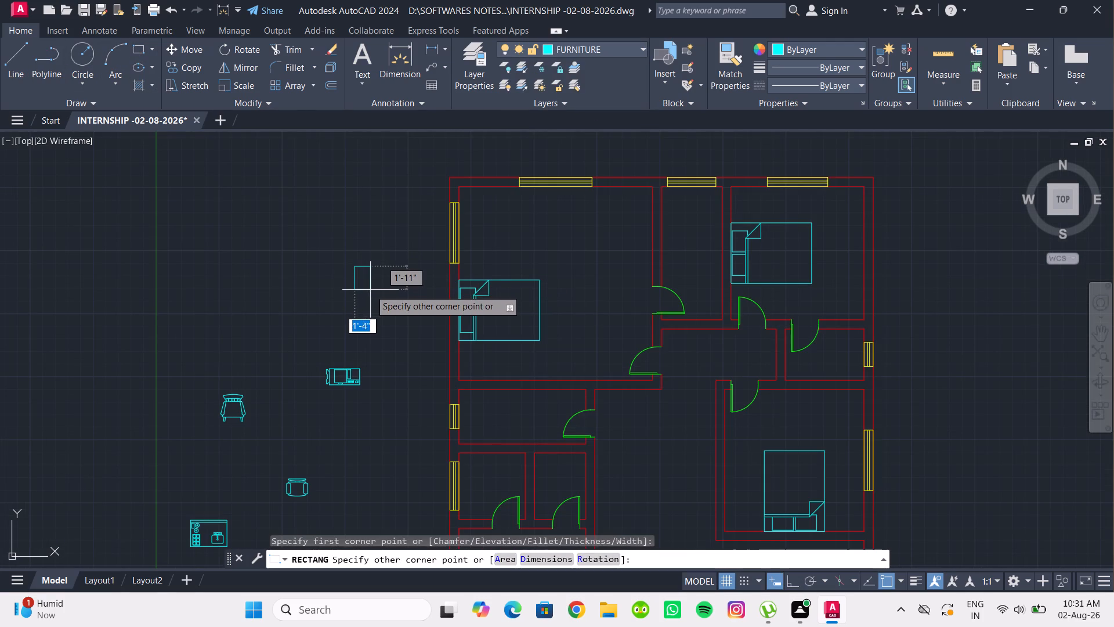
left_click(374, 284)
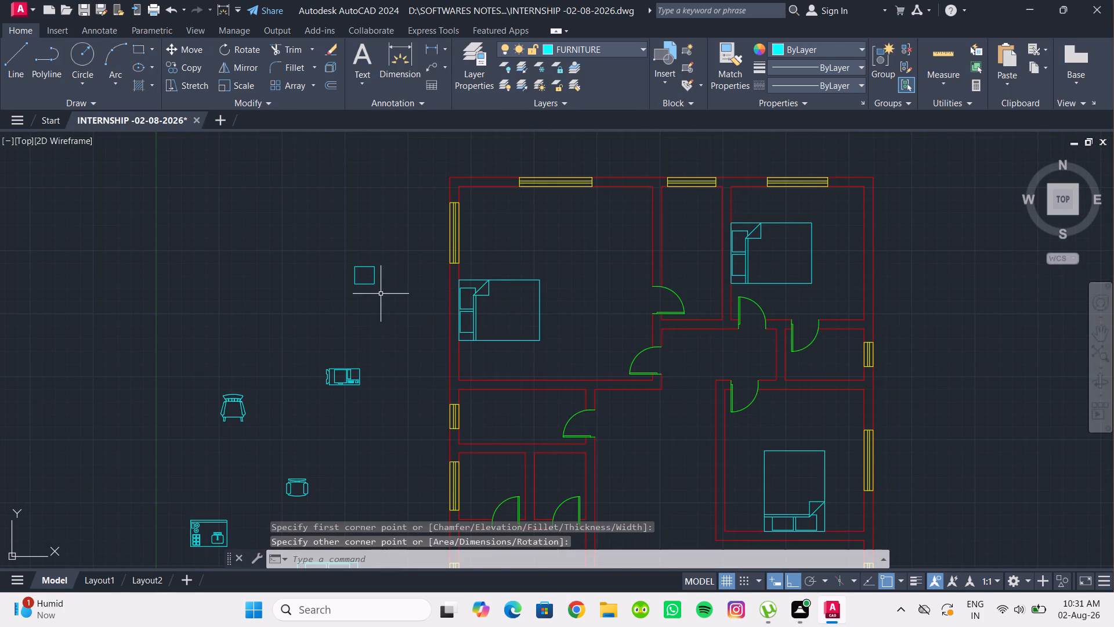
Draw a horizontal line across the small rectangle between the midpoints of its two vertical sides.
scroll(377, 292, "up", 1)
middle_click_drag(396, 301, 451, 351)
scroll(440, 352, "up", 1)
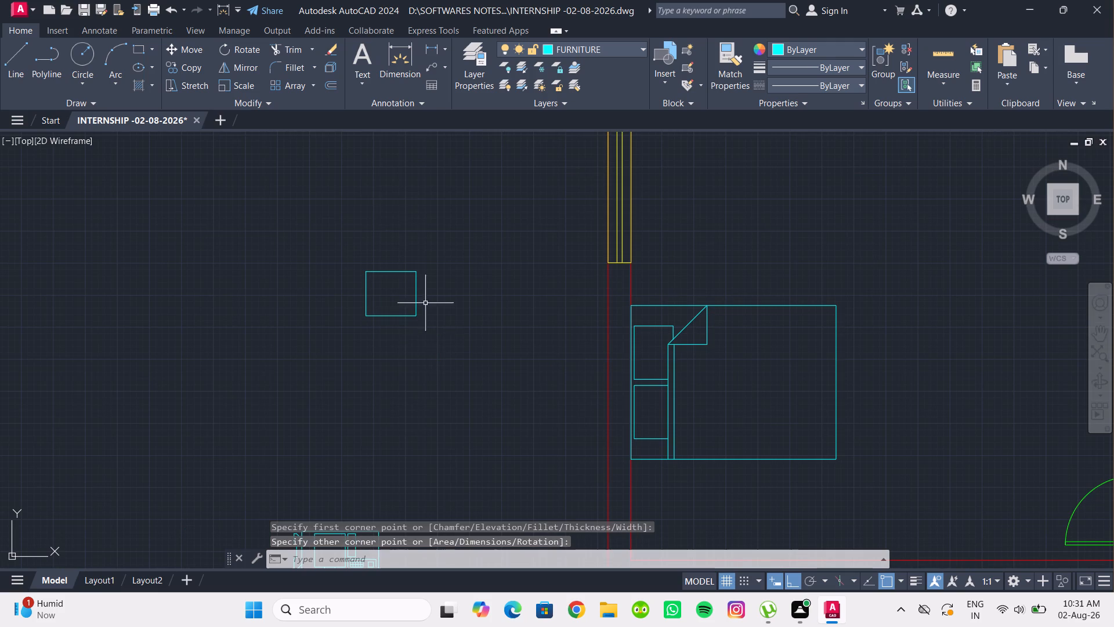
scroll(350, 196, "up", 1)
middle_click_drag(346, 207, 331, 199)
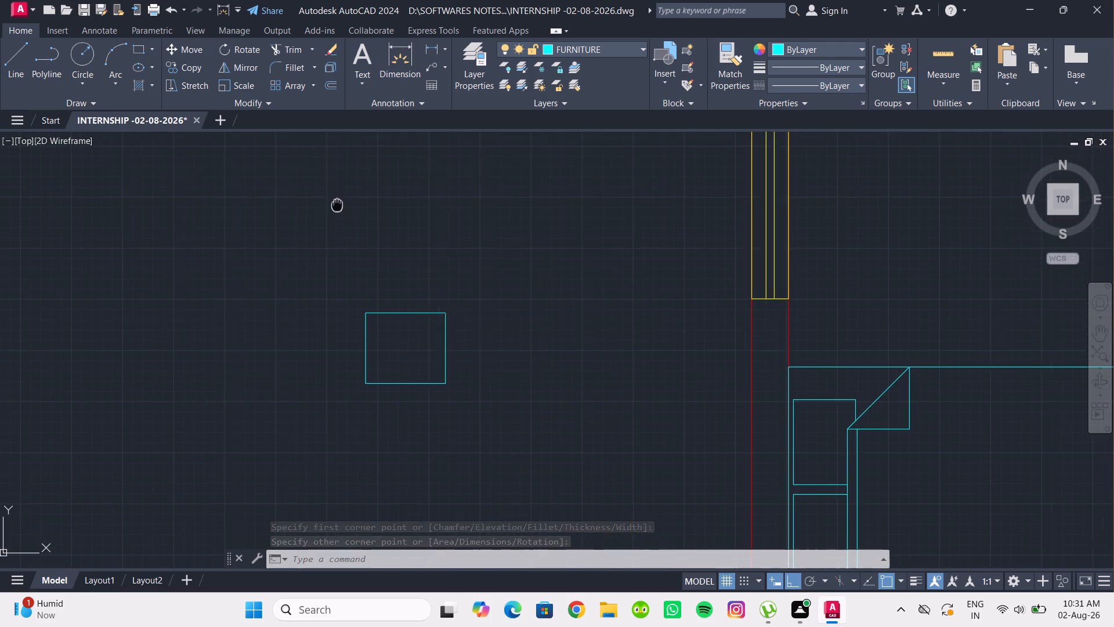
middle_click_drag(331, 199, 308, 163)
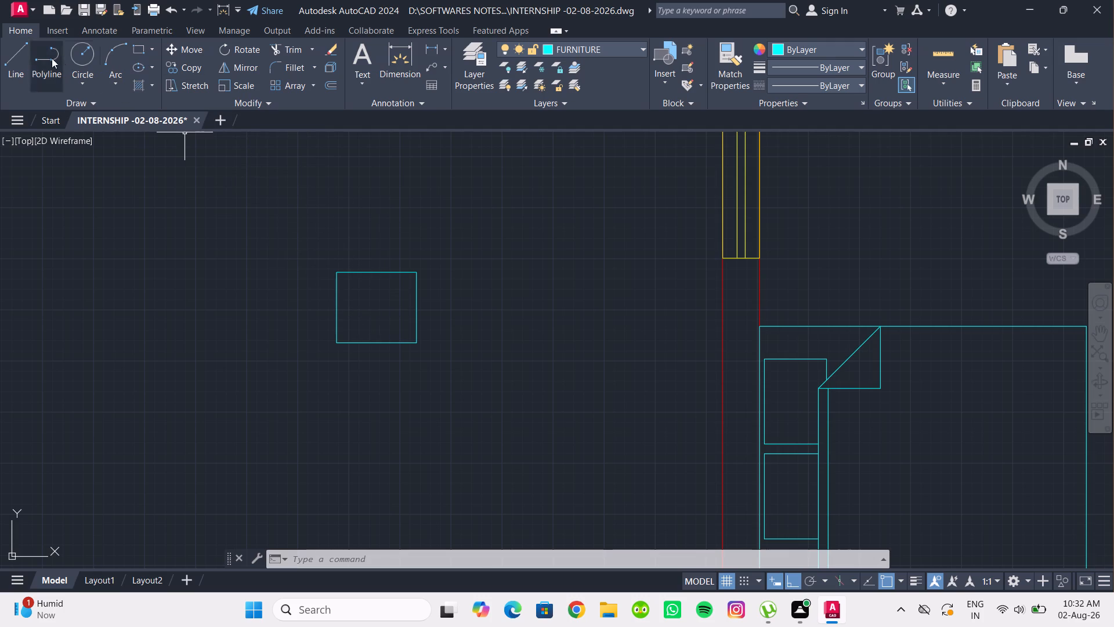
left_click(23, 46)
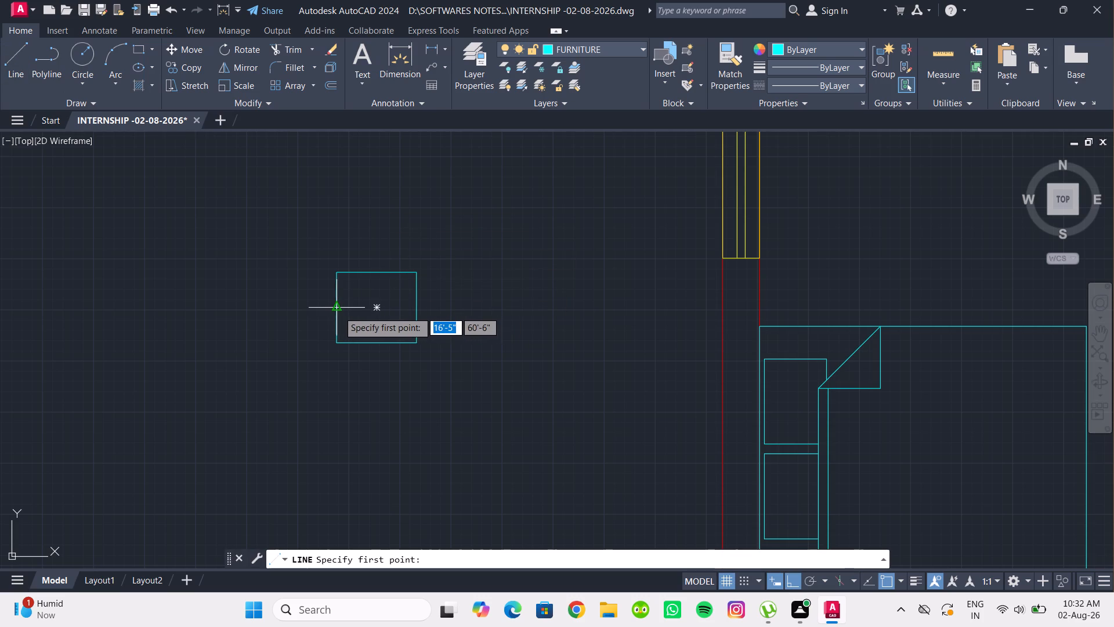
left_click(338, 311)
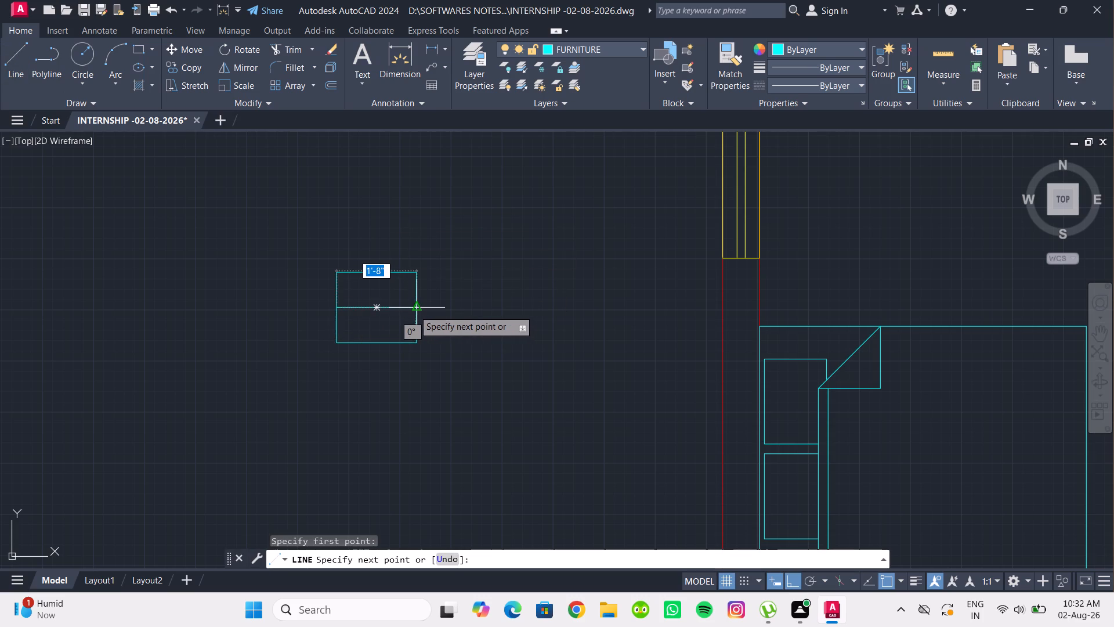
left_click(414, 310)
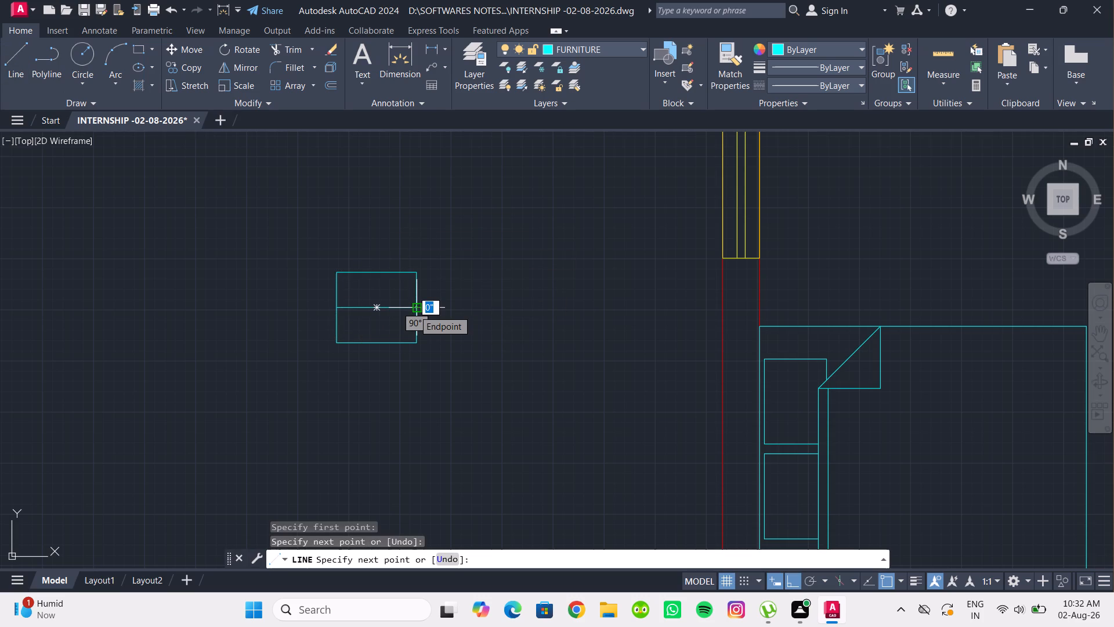
key("Escape")
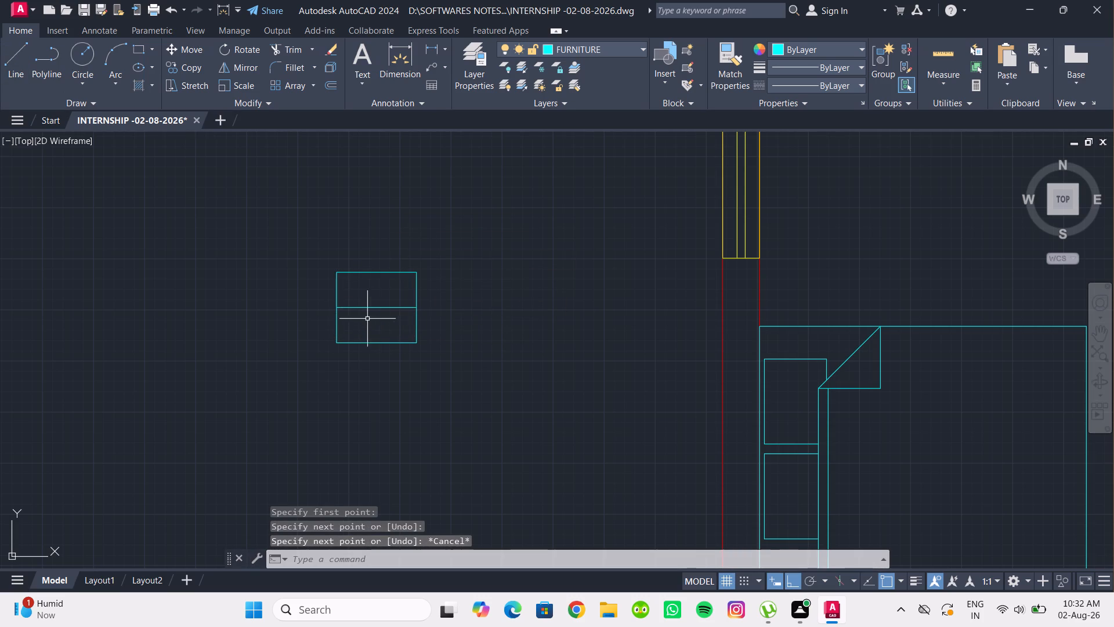
Shorten the rectangle's middle line from both ends to a segment about 8" long.
scroll(355, 305, "up", 1)
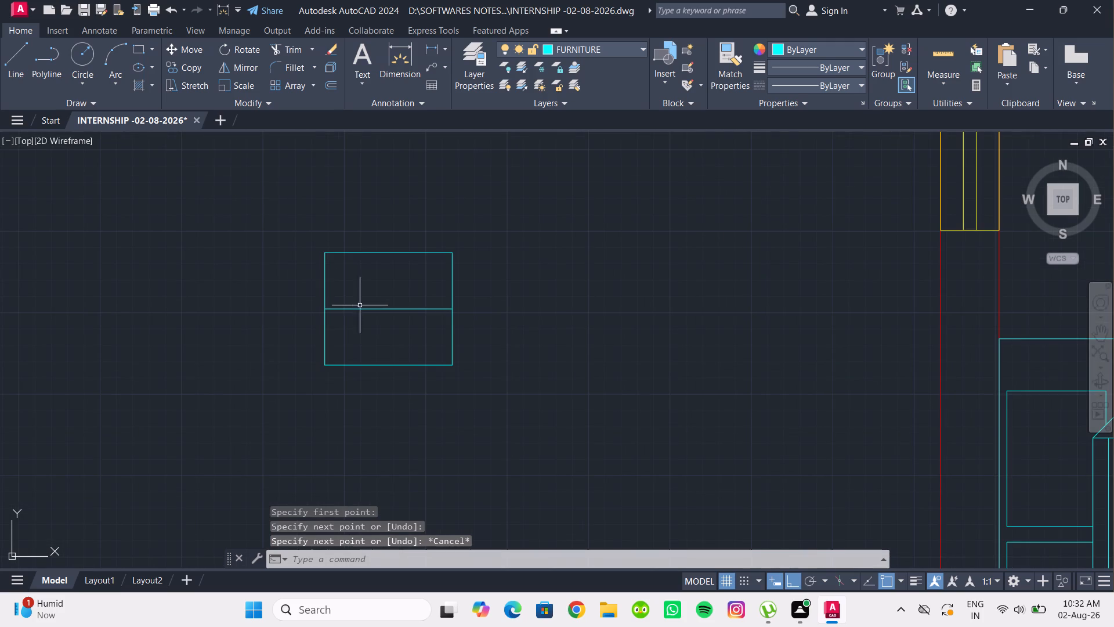
scroll(373, 335, "up", 1)
key("Escape")
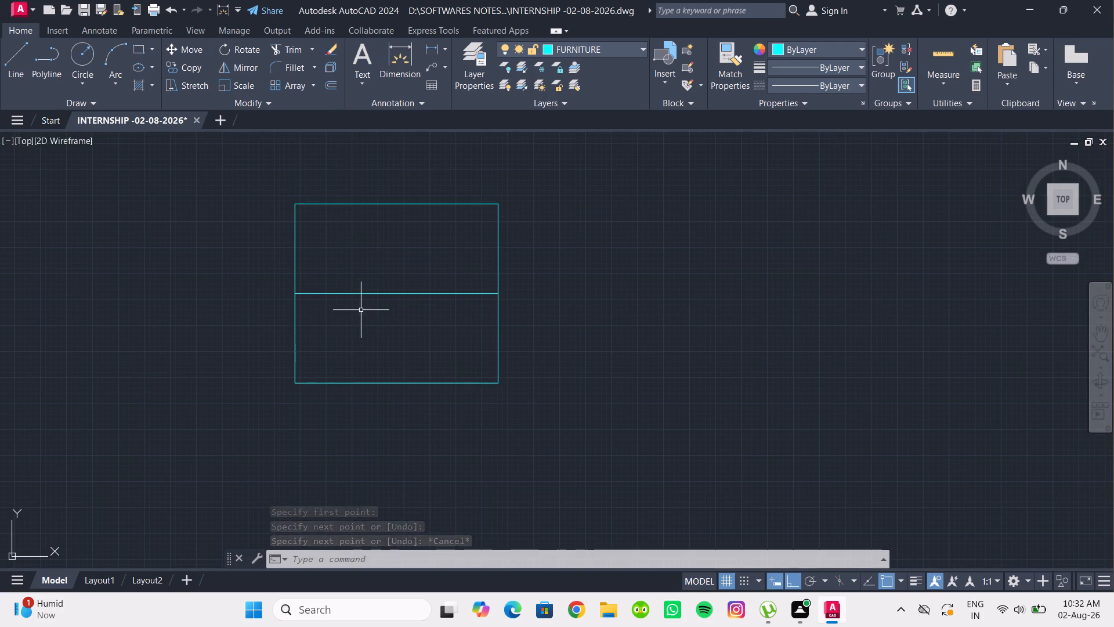
left_click_drag(363, 312, 364, 300)
left_click(362, 268)
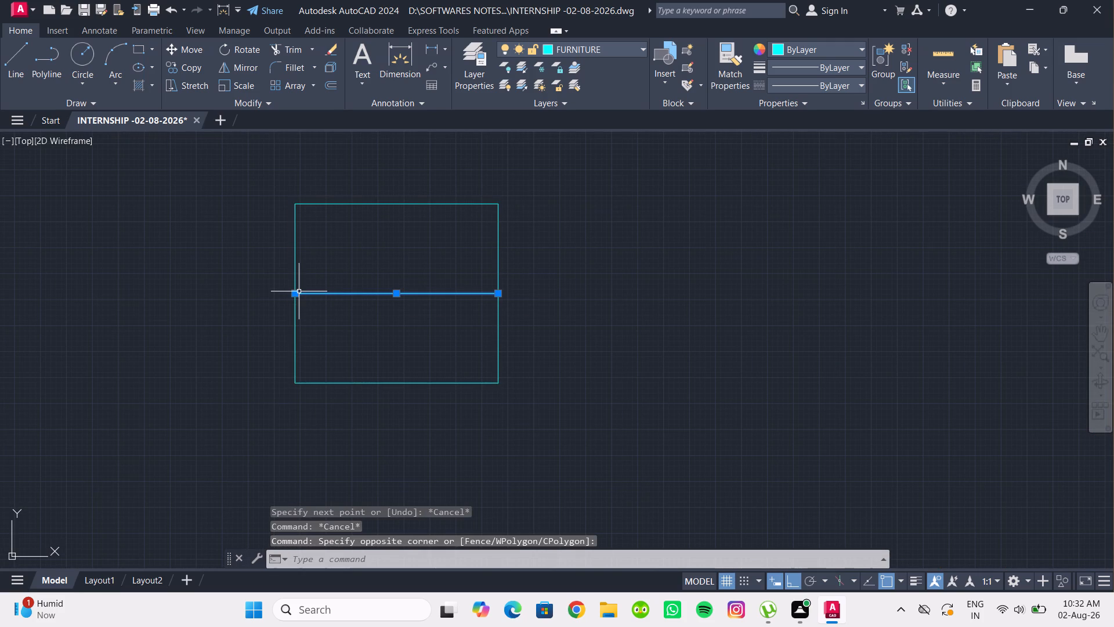
left_click(297, 293)
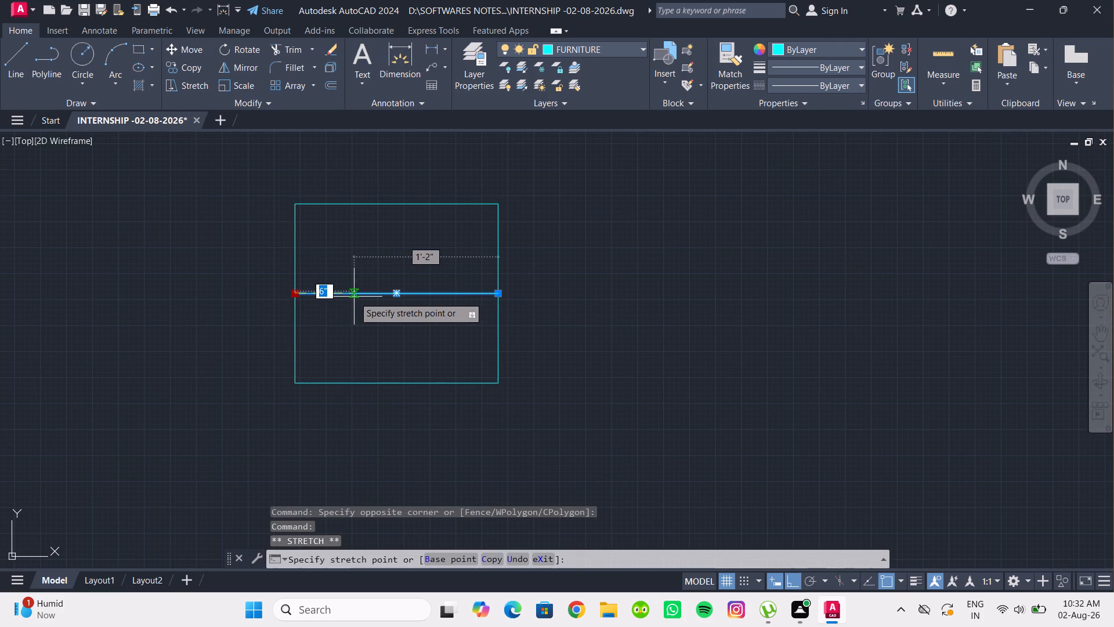
left_click(346, 293)
left_click(500, 296)
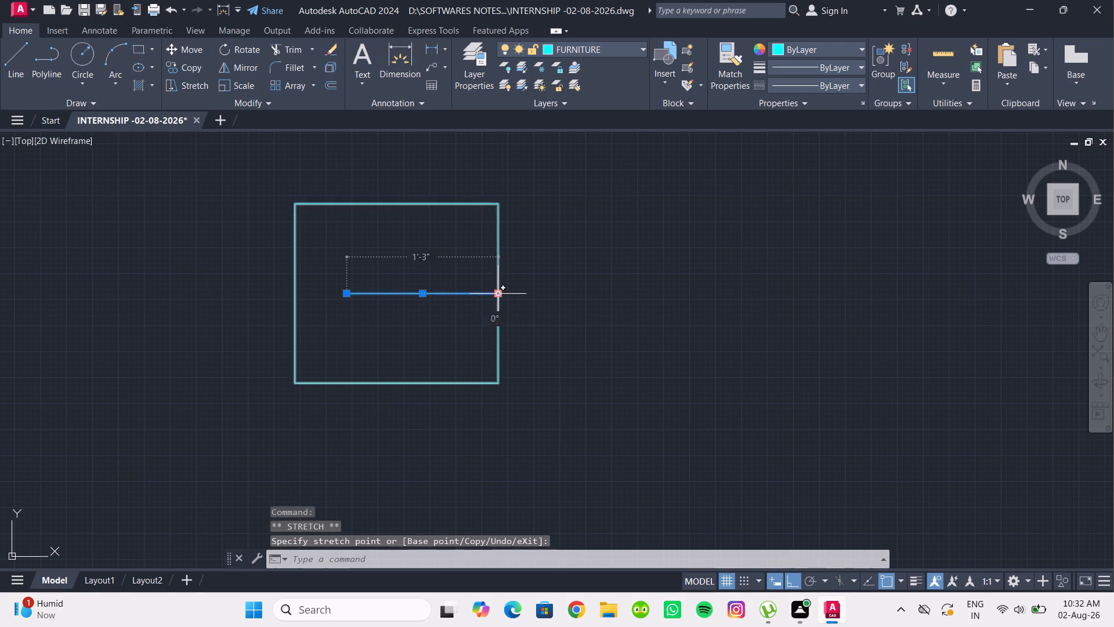
left_click(429, 294)
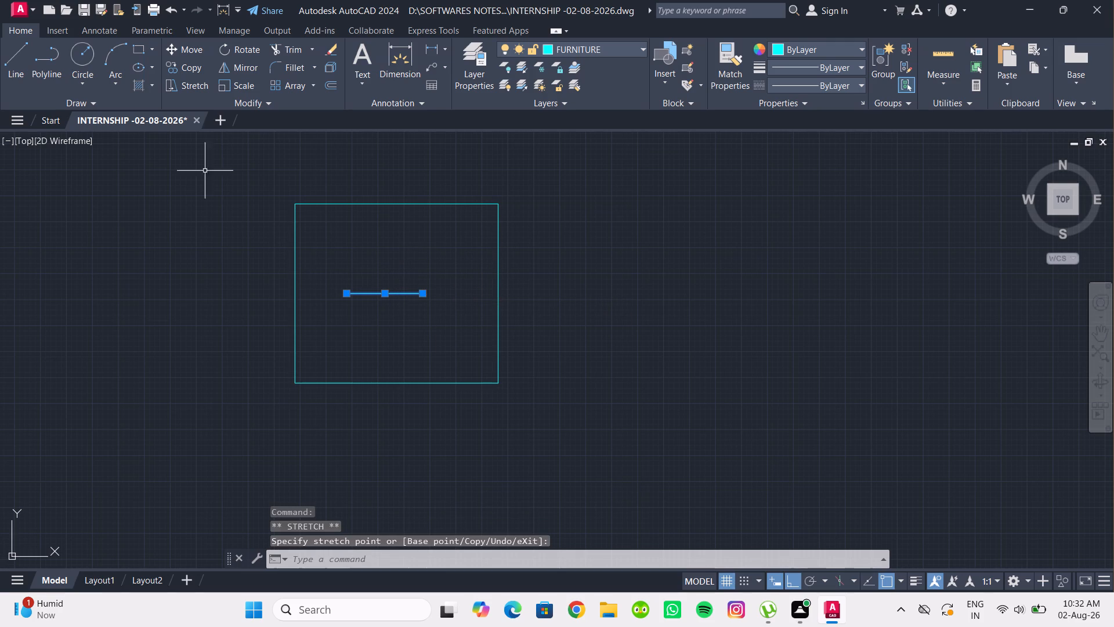
Move the shortened line by its midpoint to the centre of the rectangle.
left_click(177, 48)
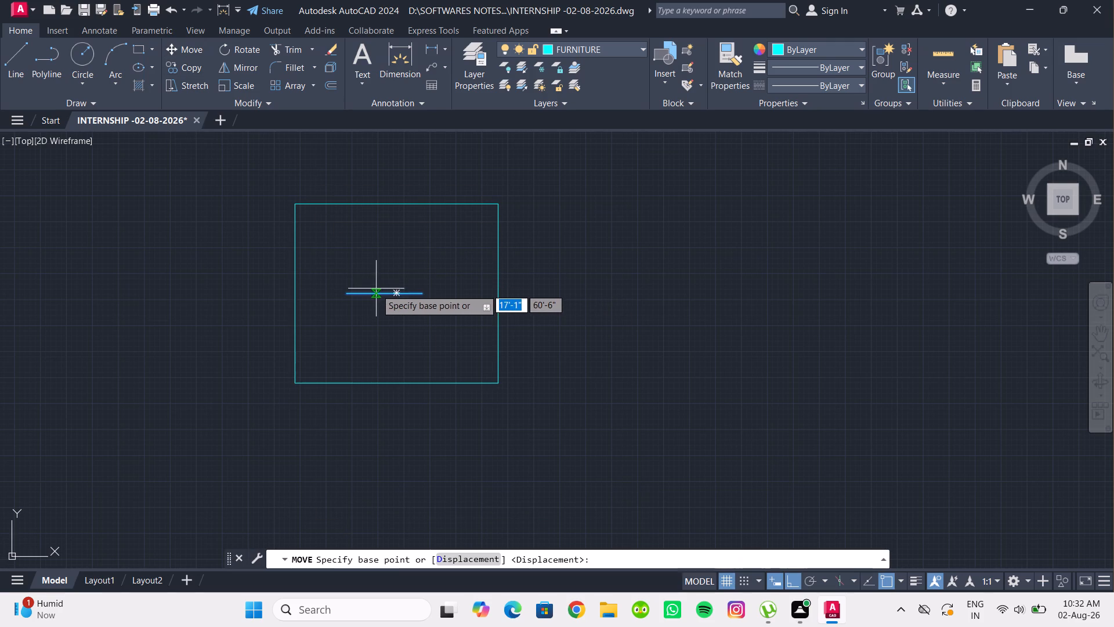
left_click(381, 292)
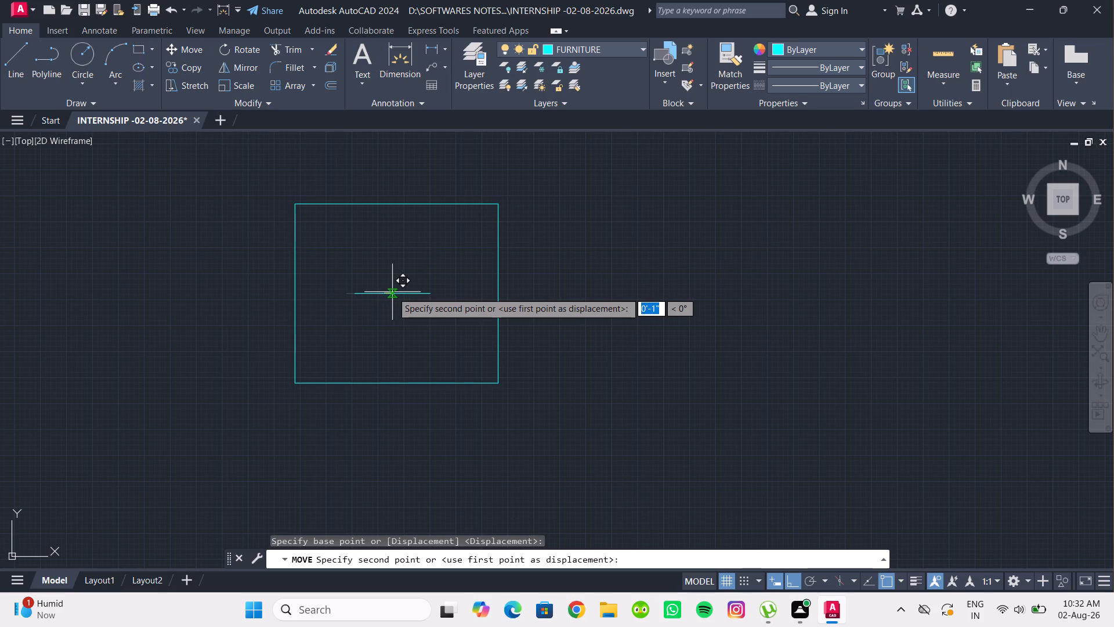
left_click(395, 295)
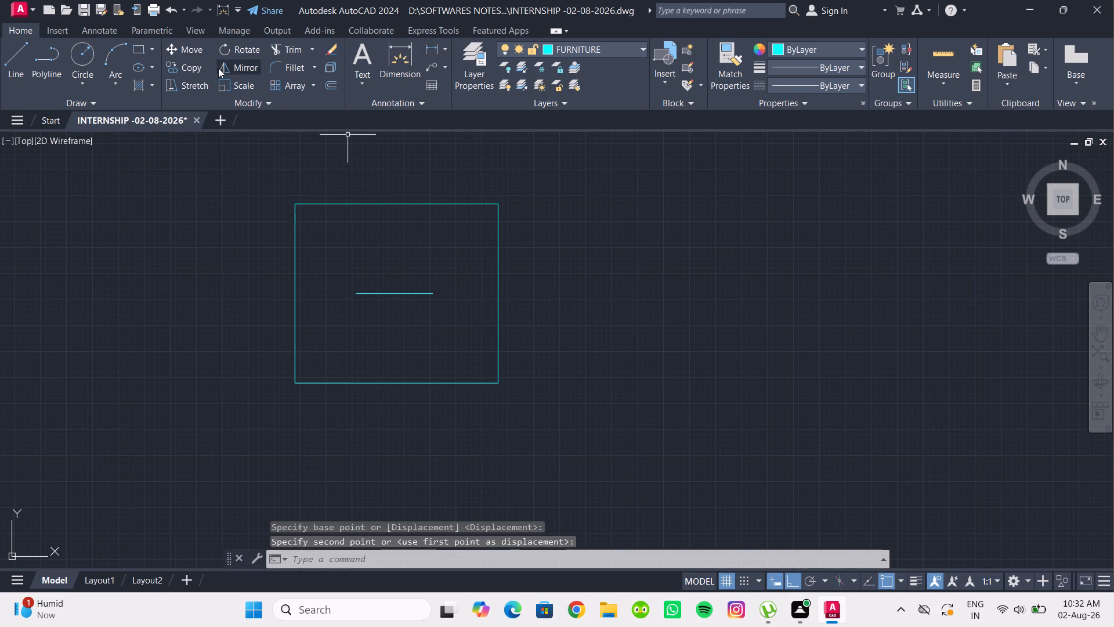
Offset the short centre line 2" upward inside the rectangle.
left_click_drag(435, 322, 422, 305)
left_click(404, 280)
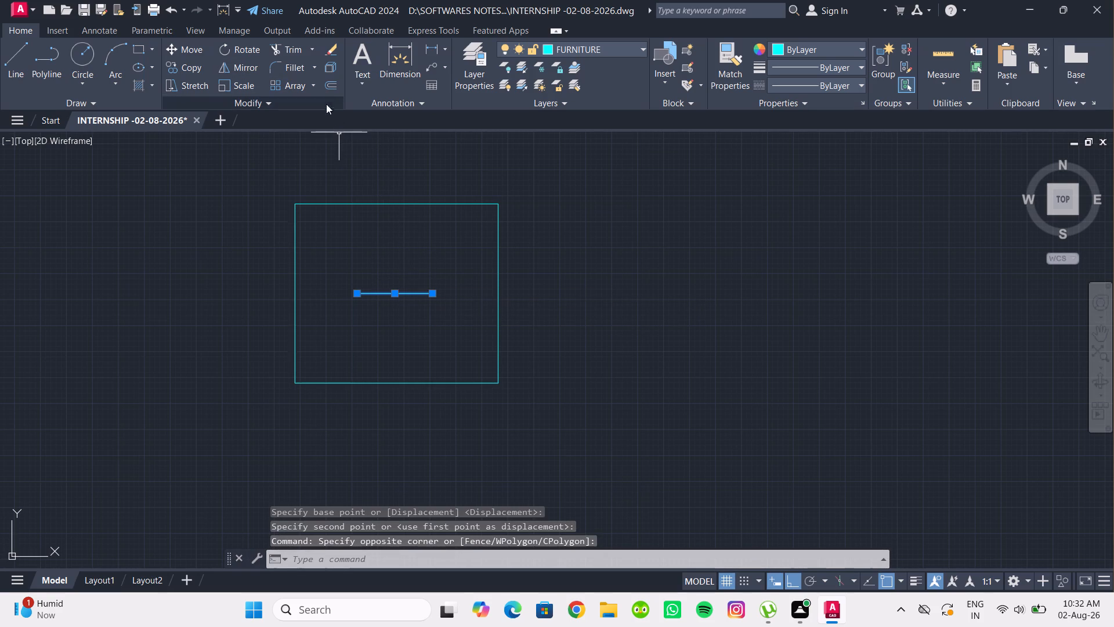
left_click(324, 84)
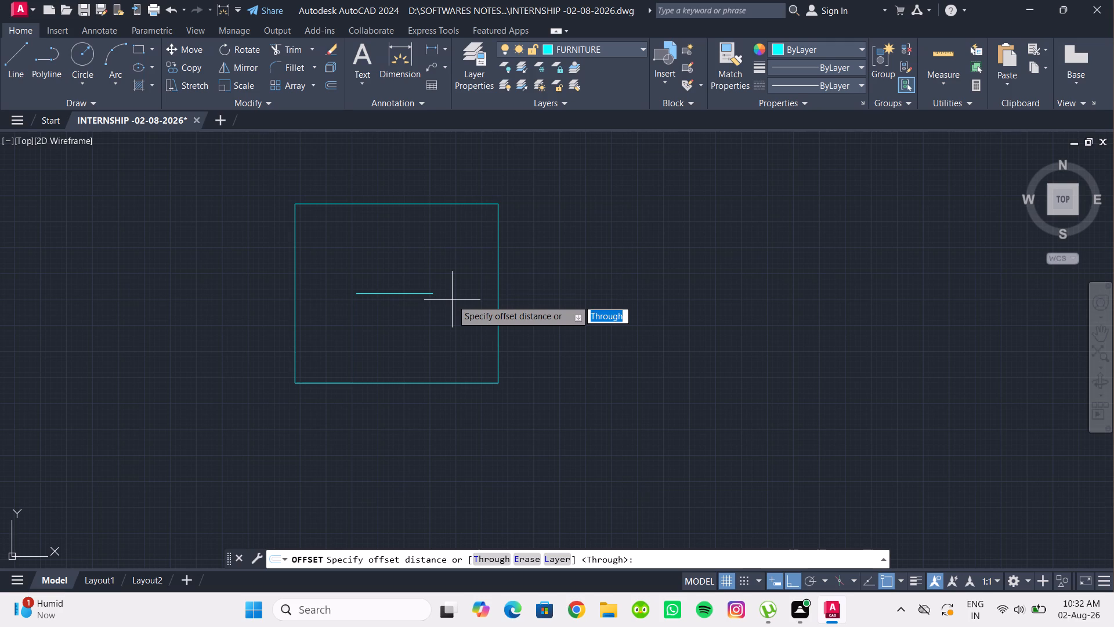
key("1")
key("BackSpace")
type("2\"")
key("Return")
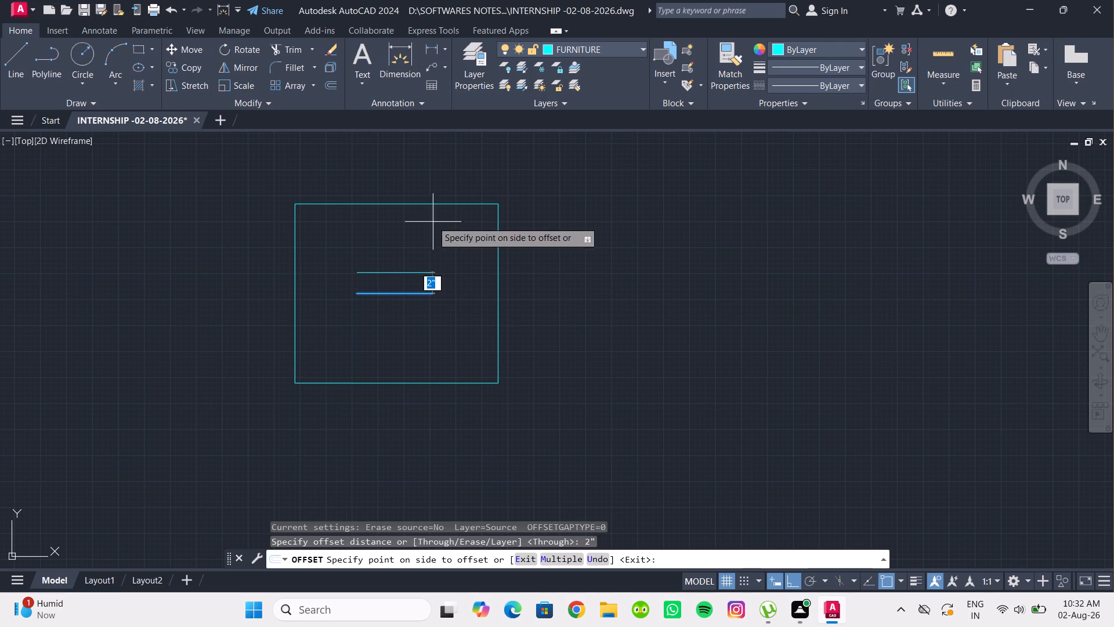
left_click(424, 247)
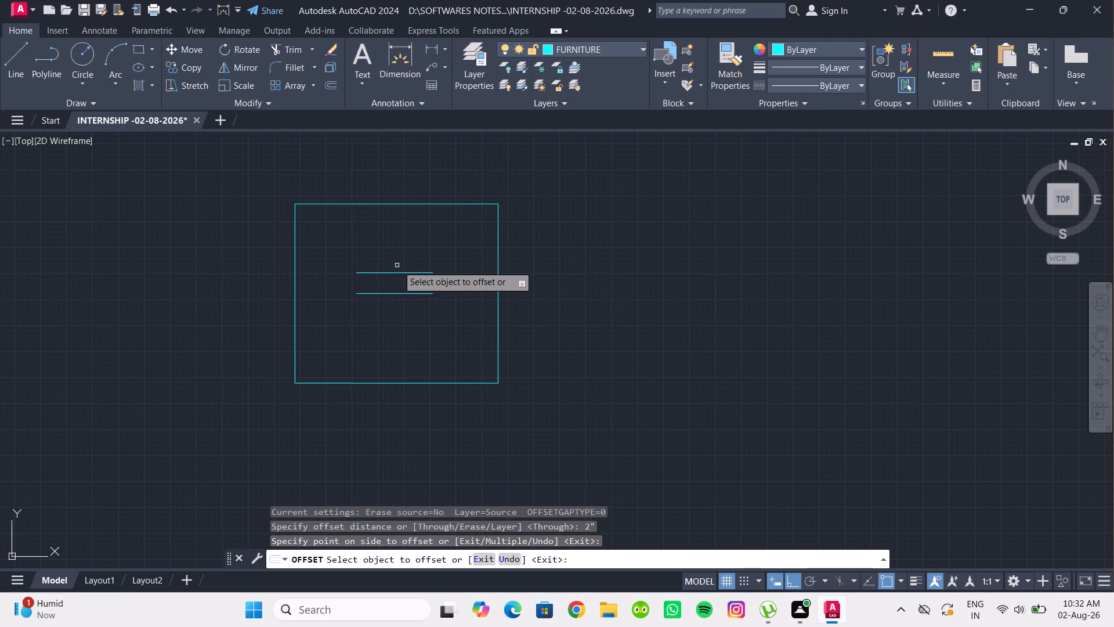
Fillet the two parallel lines at both ends to form a closed slot with rounded ends.
left_click(288, 59)
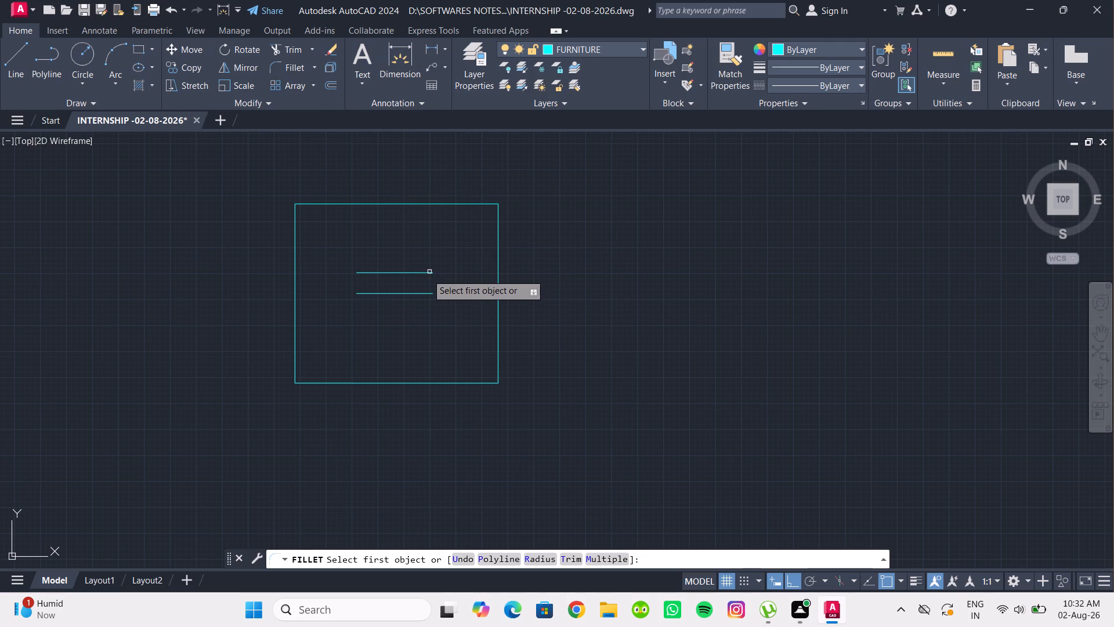
left_click(421, 272)
left_click(422, 298)
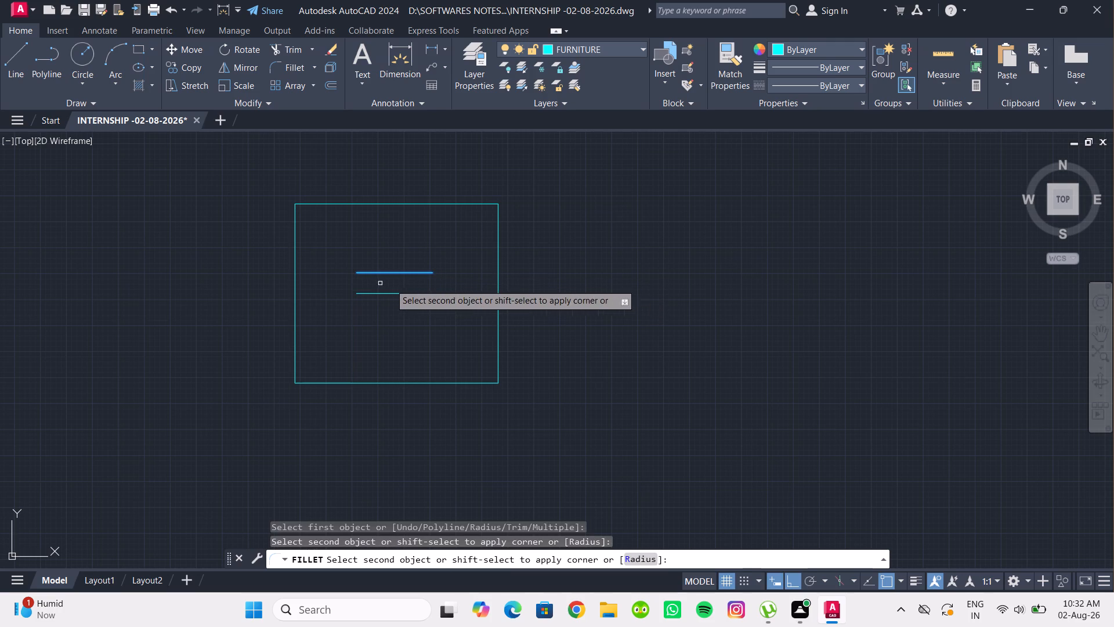
left_click(425, 294)
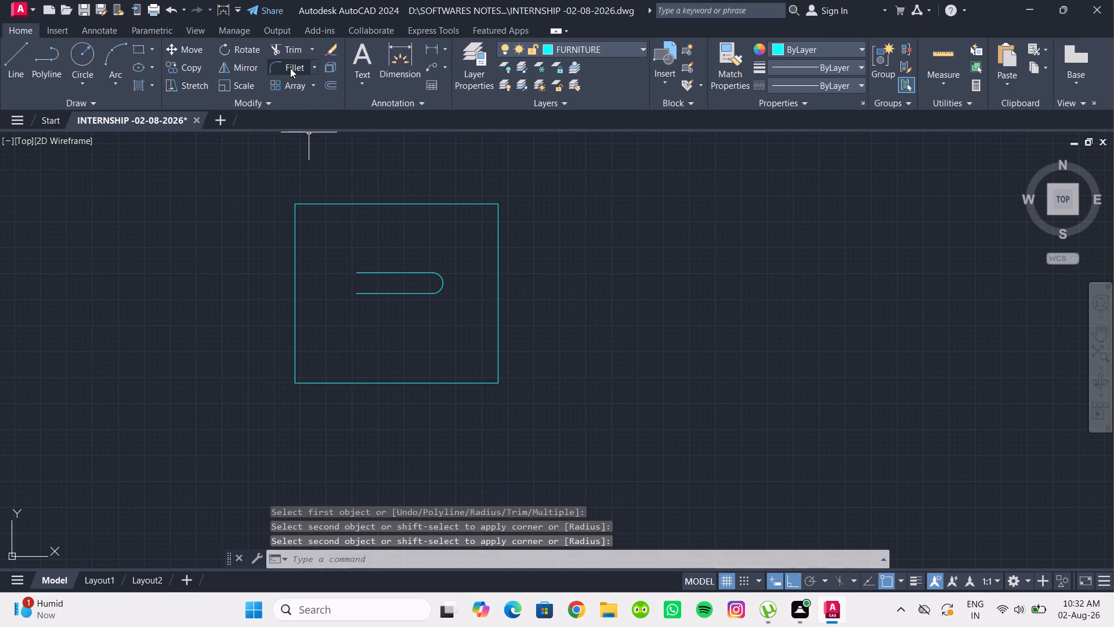
left_click(290, 68)
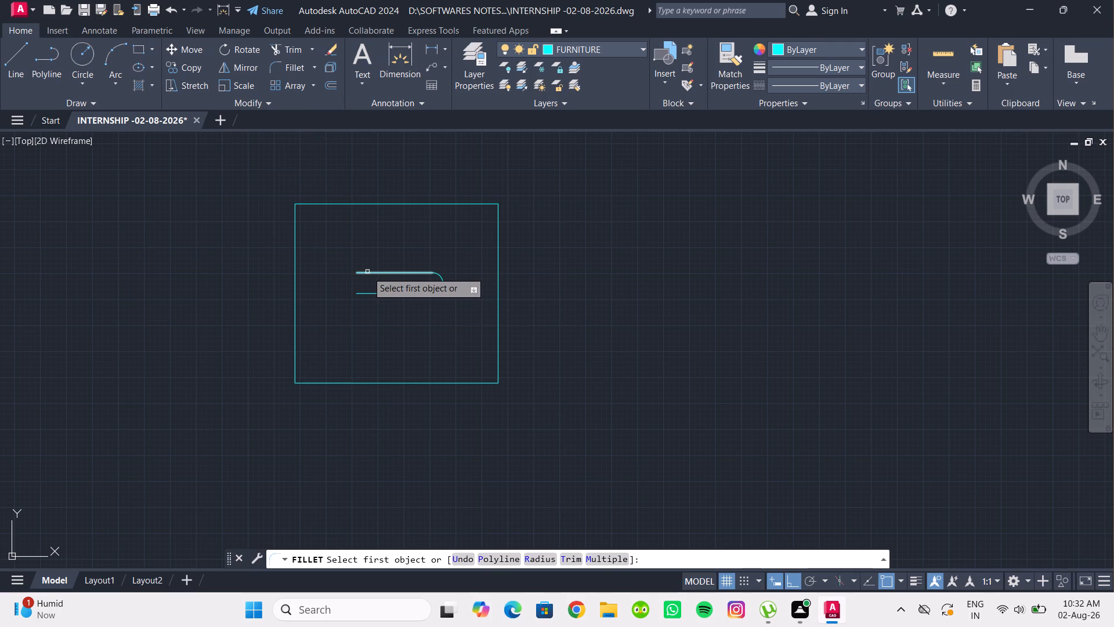
left_click(367, 272)
left_click(368, 294)
key("Escape")
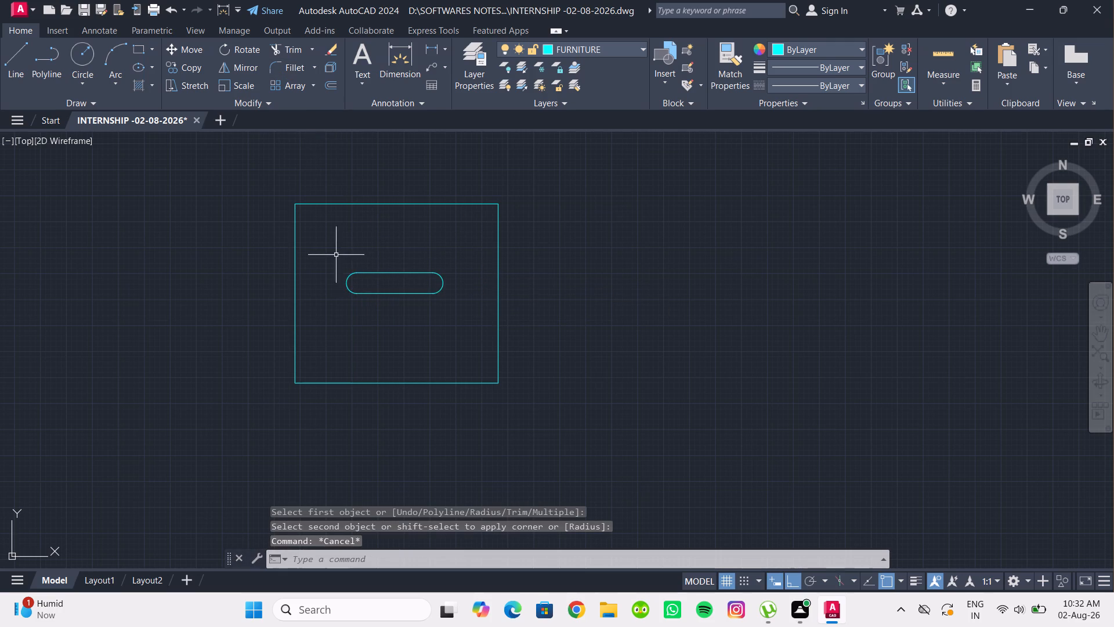
Move the rounded slot straight down about 1" so it sits centred in the rectangle.
left_click(336, 255)
left_click(459, 316)
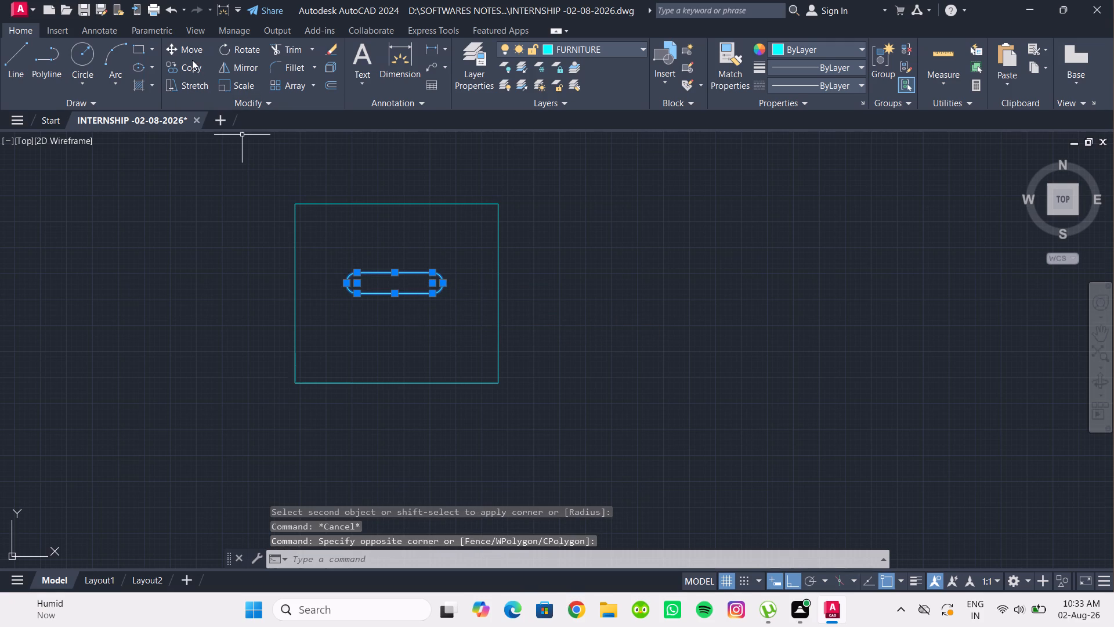
left_click(191, 52)
scroll(394, 287, "up", 3)
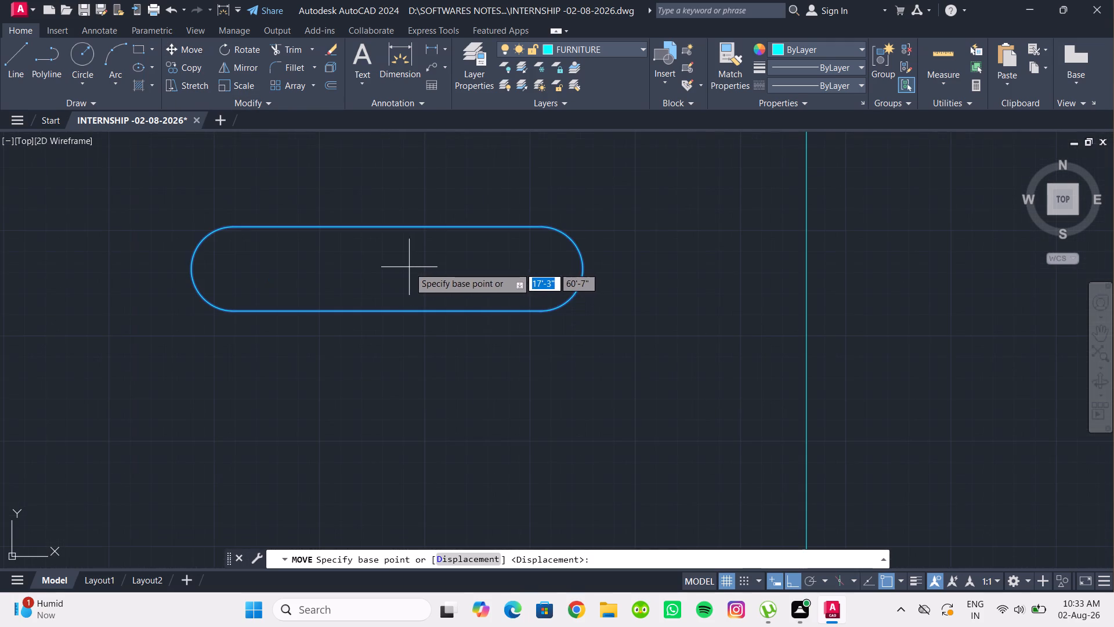
left_click(382, 266)
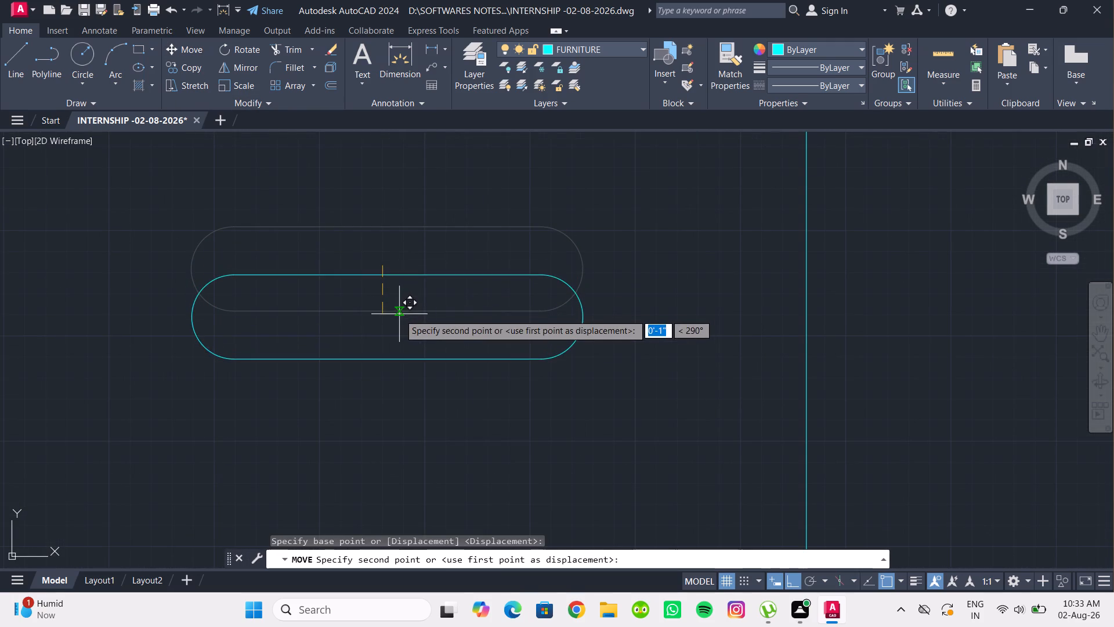
scroll(425, 296, "down", 3)
middle_click(424, 296)
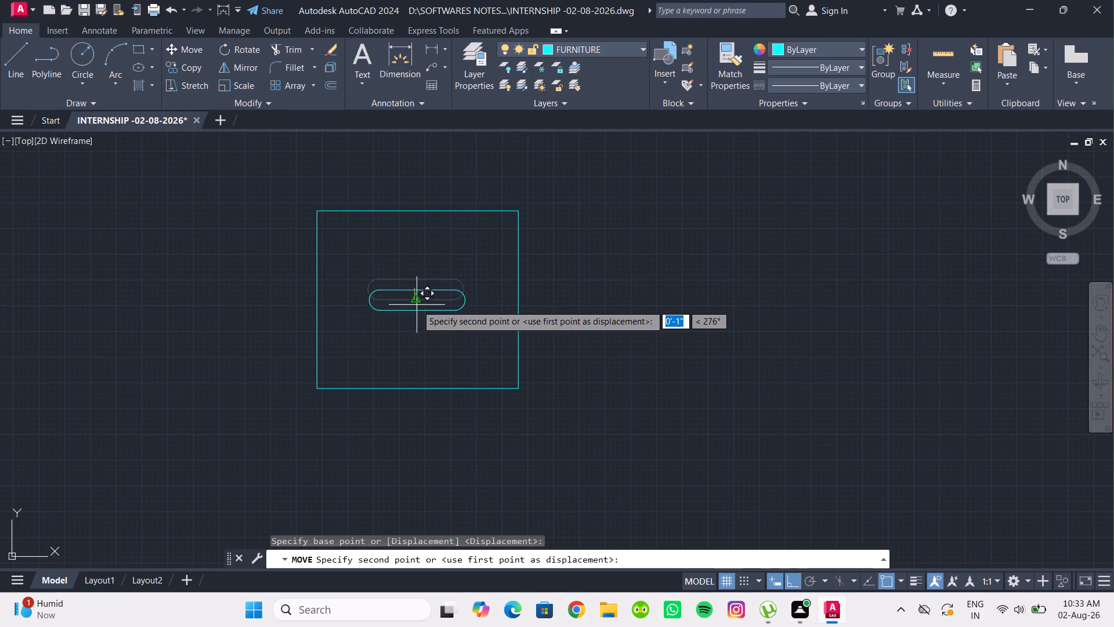
left_click(414, 300)
Draw short vertical lines outward from the midpoints of the slot's upper and lower edges.
scroll(436, 254, "down", 2)
middle_click_drag(436, 254, 478, 258)
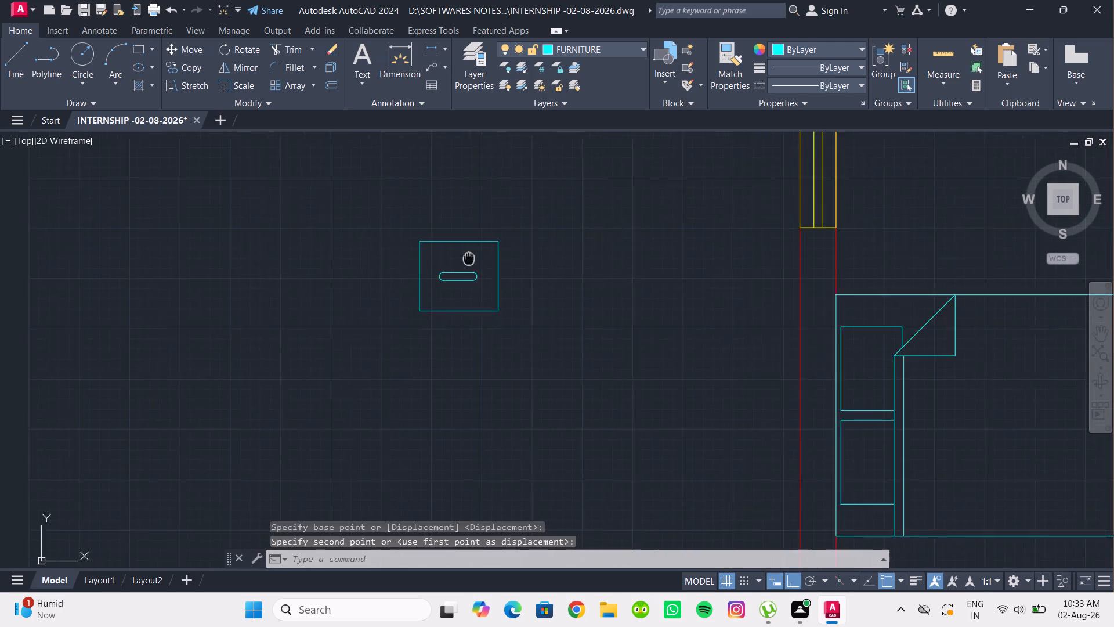
middle_click_drag(478, 258, 479, 257)
scroll(461, 269, "up", 2)
middle_click_drag(462, 268, 464, 237)
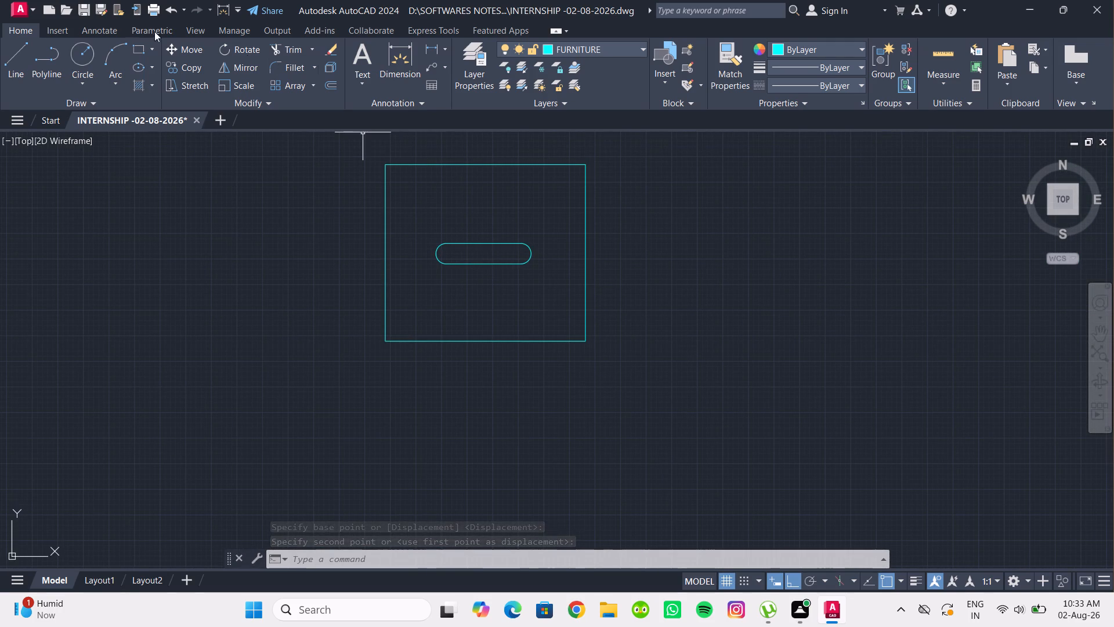
left_click(19, 55)
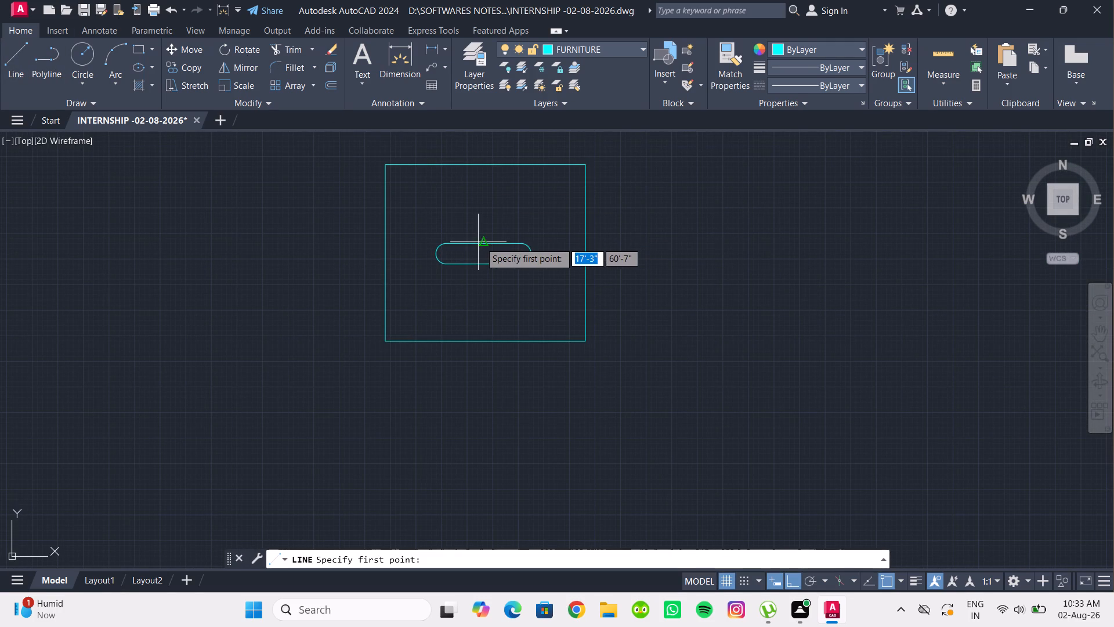
left_click(483, 243)
left_click(483, 230)
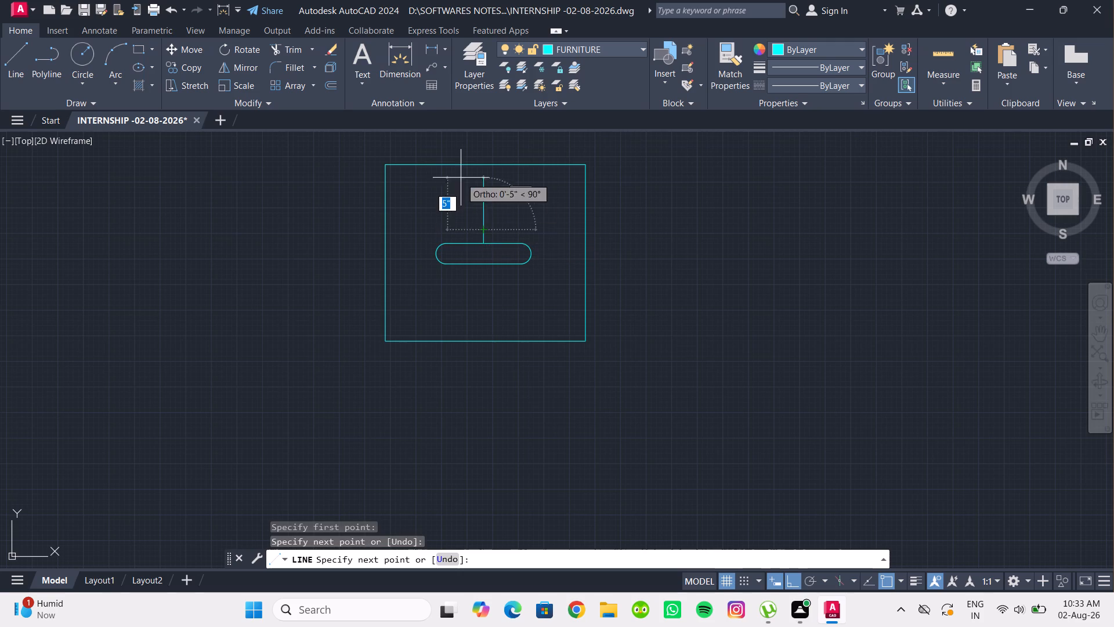
key("Escape")
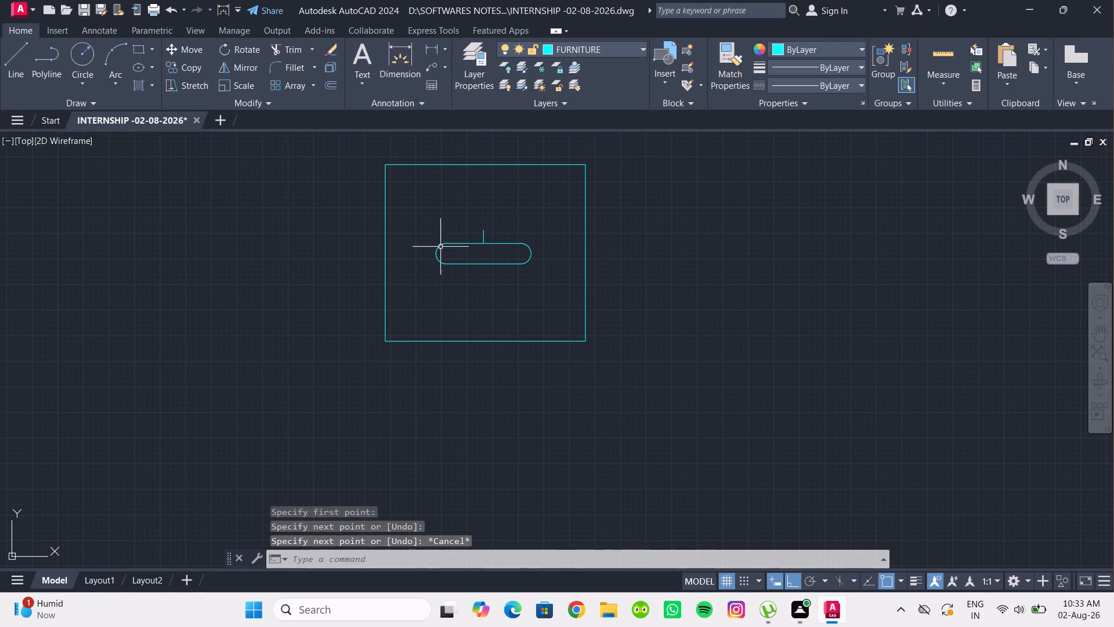
key("space")
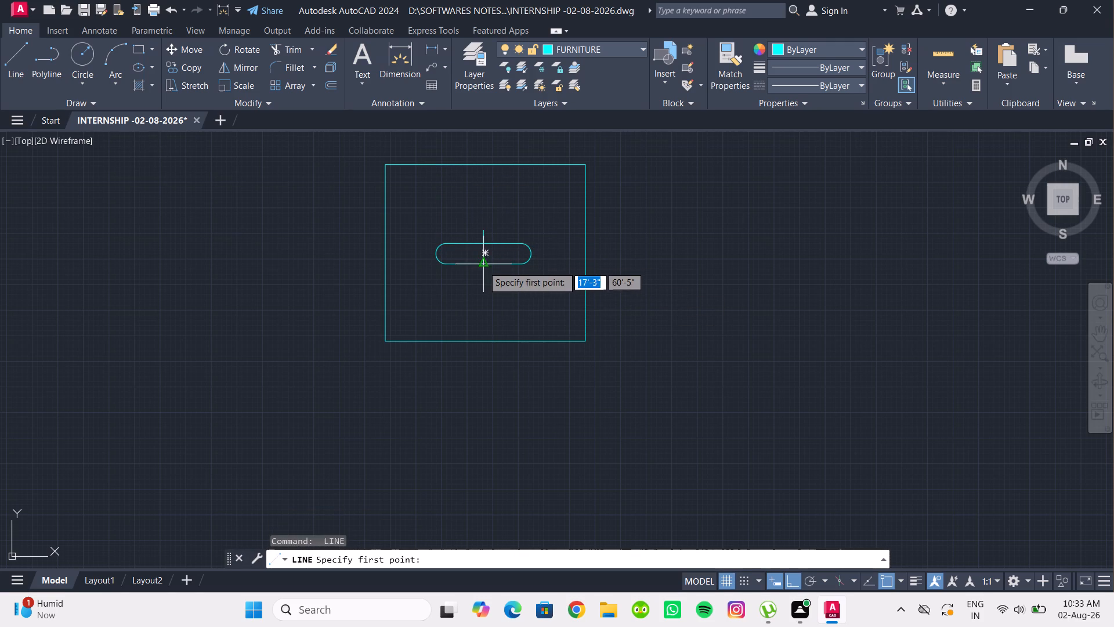
left_click(483, 266)
left_click(484, 276)
key("Escape")
Draw two short diagonal lines from the tip of the upper vertical line to form an upward arrowhead.
scroll(490, 203, "up", 1)
middle_click_drag(486, 213, 465, 196)
scroll(474, 207, "up", 1)
key("space")
scroll(460, 248, "up", 4)
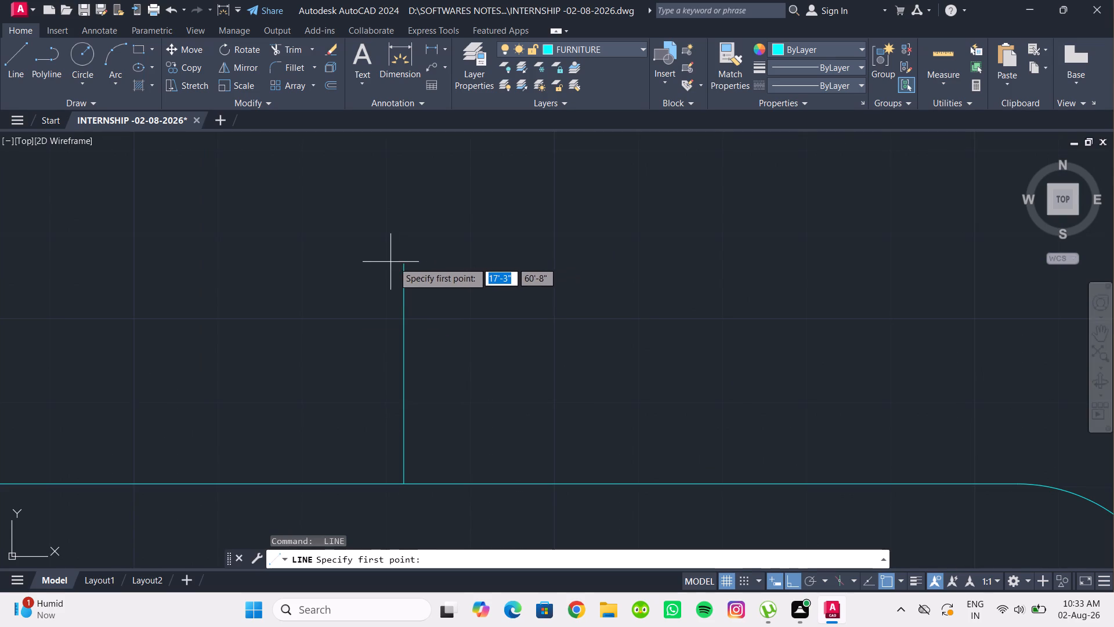
left_click(402, 264)
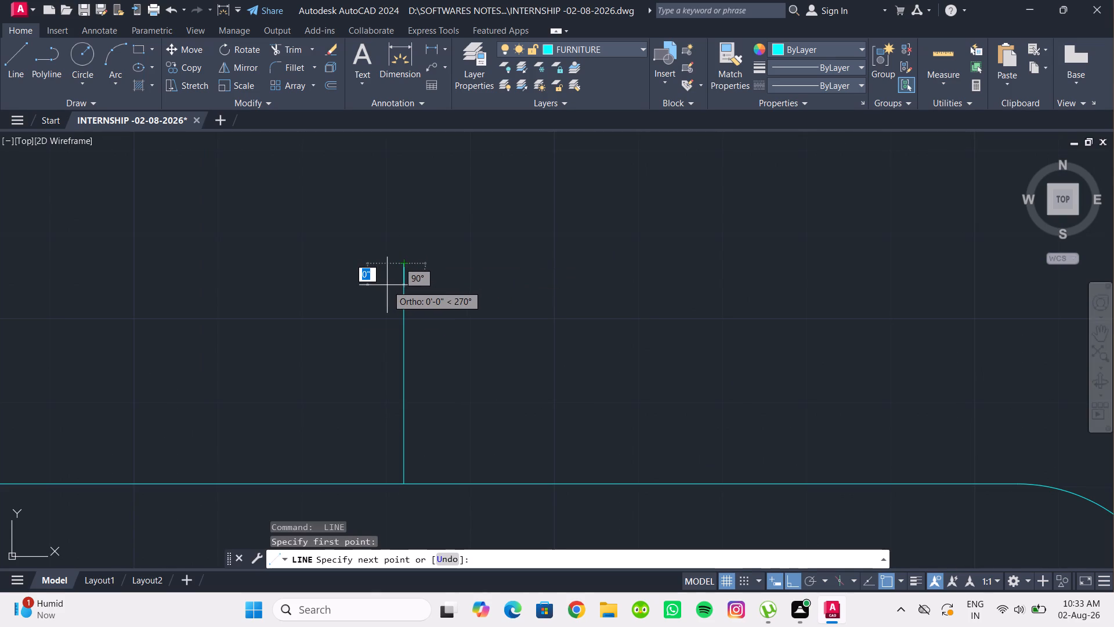
left_click(386, 285, "shift")
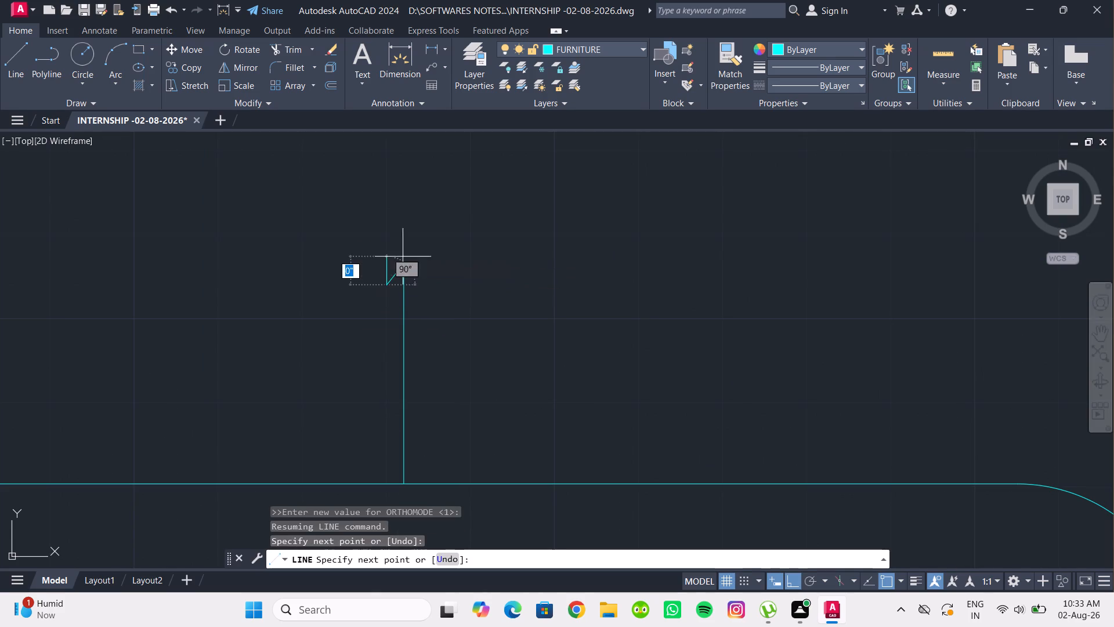
key("Escape")
key("space")
left_click(403, 265)
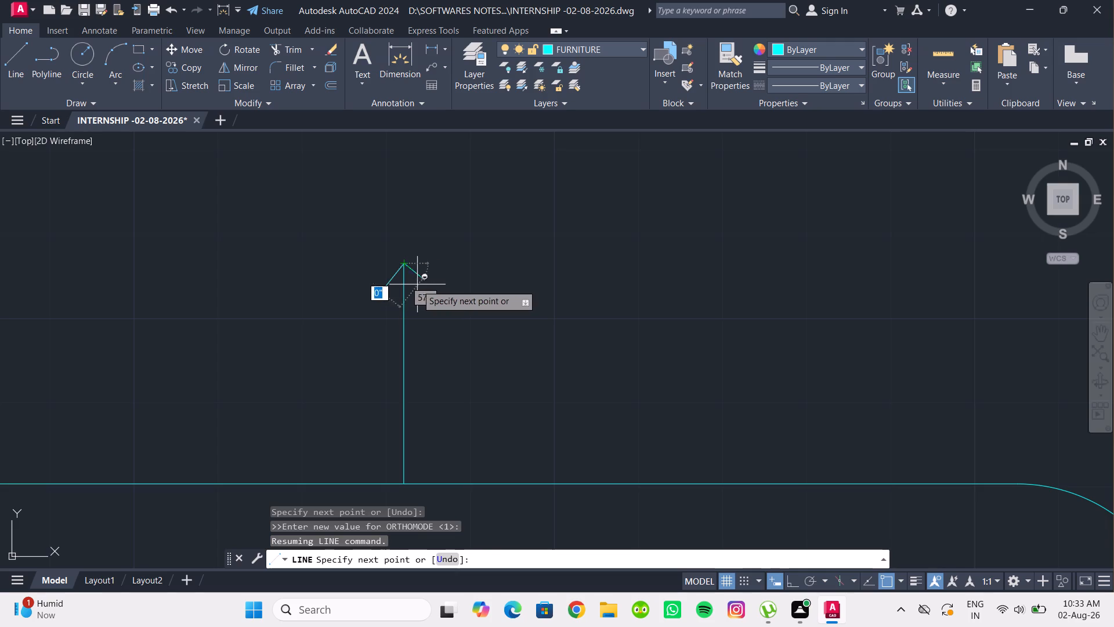
left_click(416, 284, "shift")
key("Escape")
key("Escape")
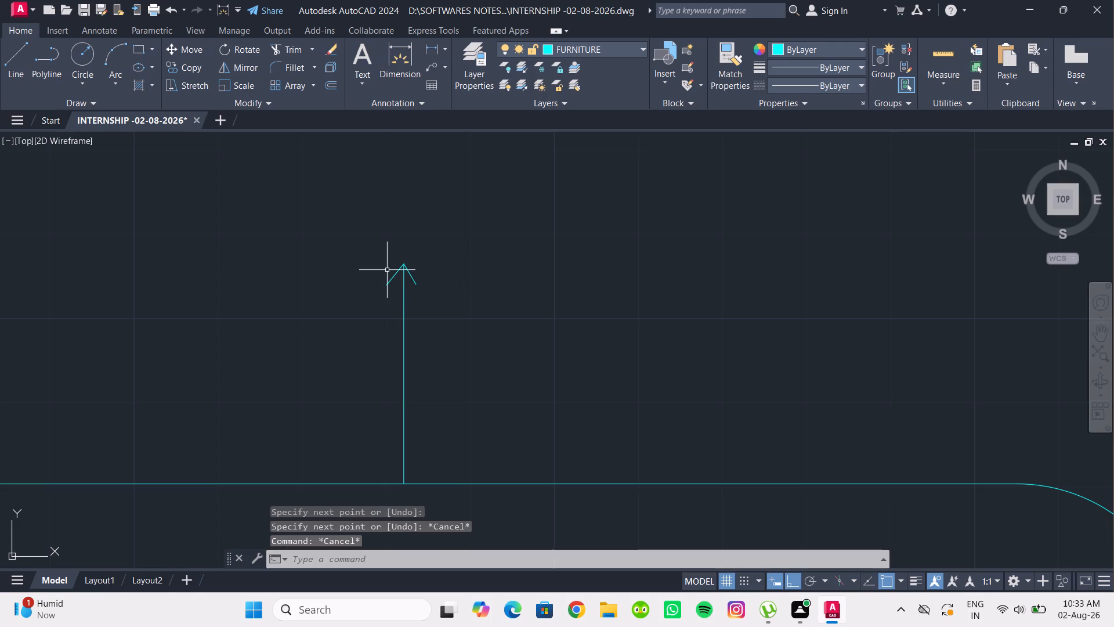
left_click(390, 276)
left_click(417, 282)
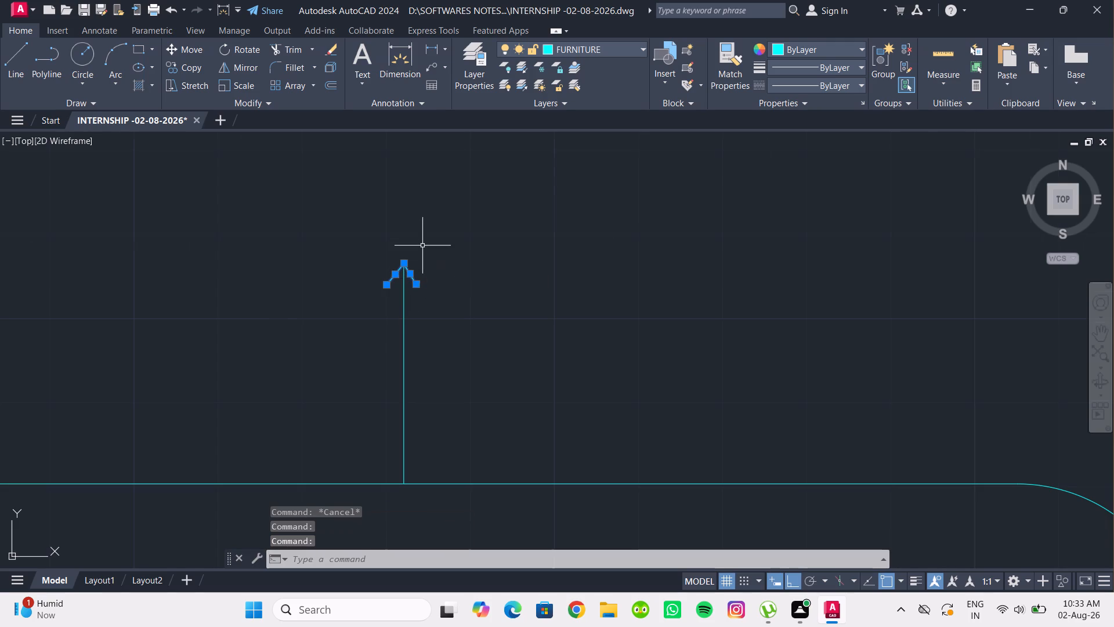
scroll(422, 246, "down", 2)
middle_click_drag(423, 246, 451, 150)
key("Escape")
Draw two short diagonal lines from the tip of the lower vertical line to form a downward arrowhead.
scroll(434, 260, "down", 2)
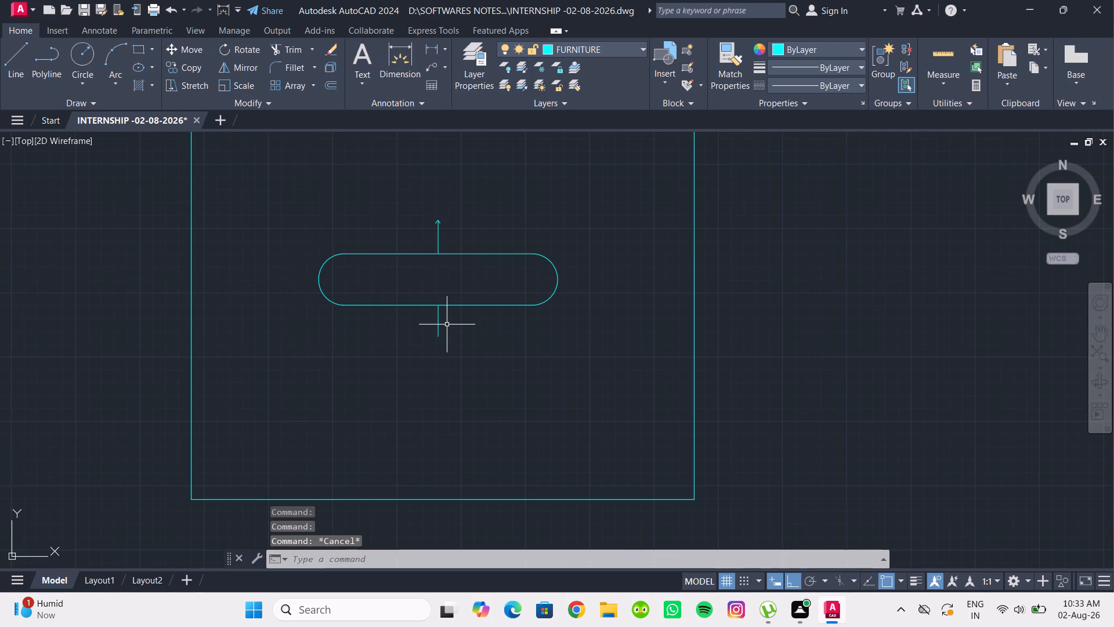
scroll(445, 333, "down", 3)
scroll(465, 362, "up", 1)
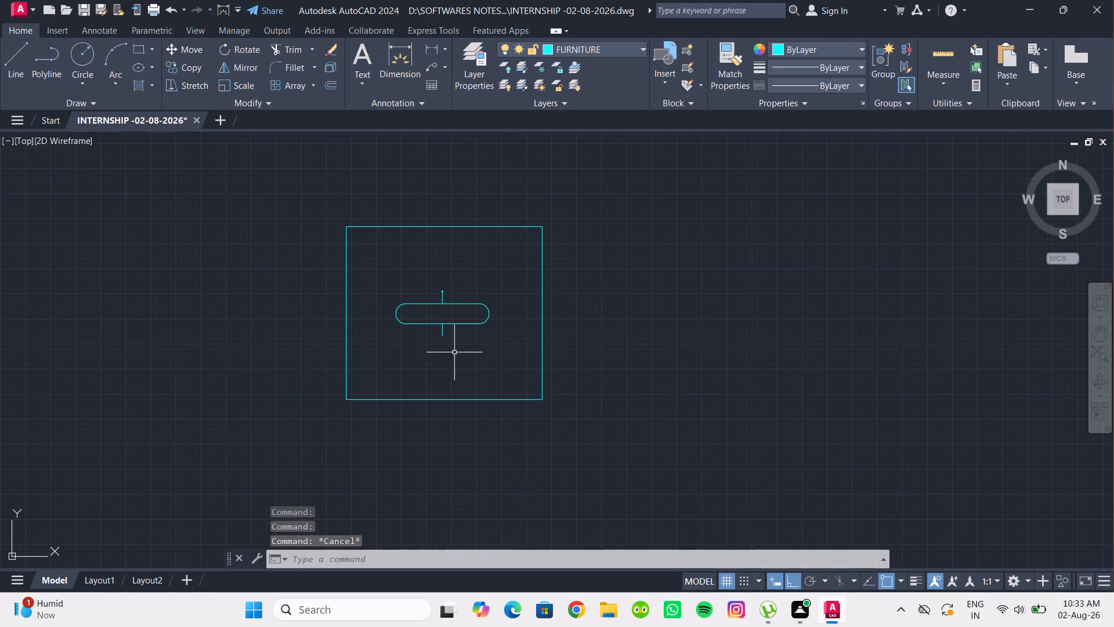
scroll(453, 351, "up", 3)
middle_click_drag(442, 336, 462, 371)
left_click(19, 70)
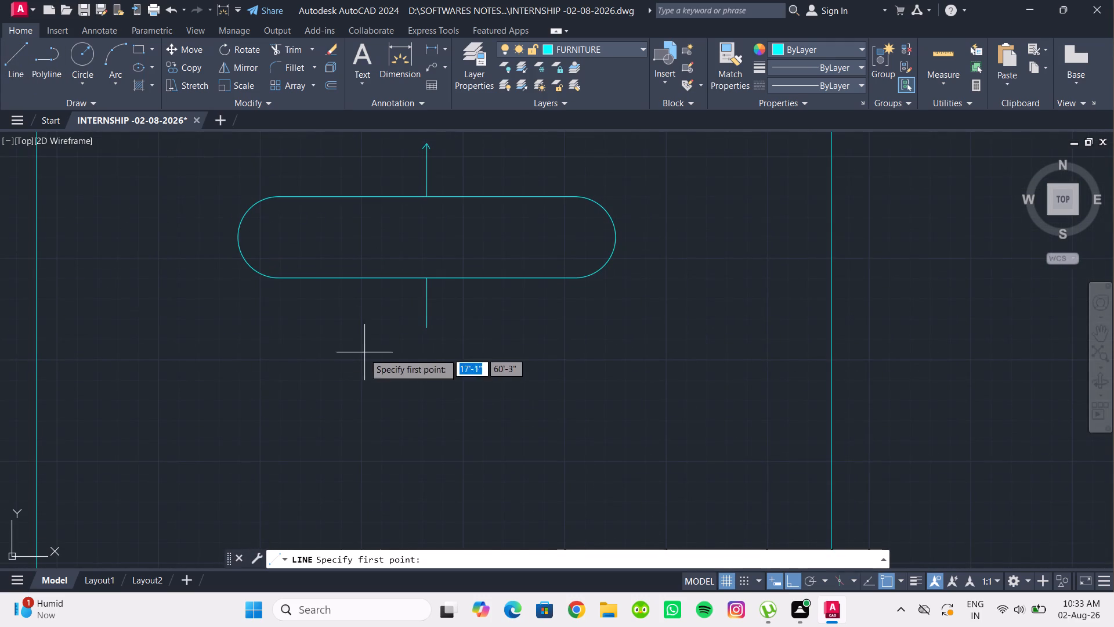
scroll(368, 354, "up", 3)
left_click(562, 252)
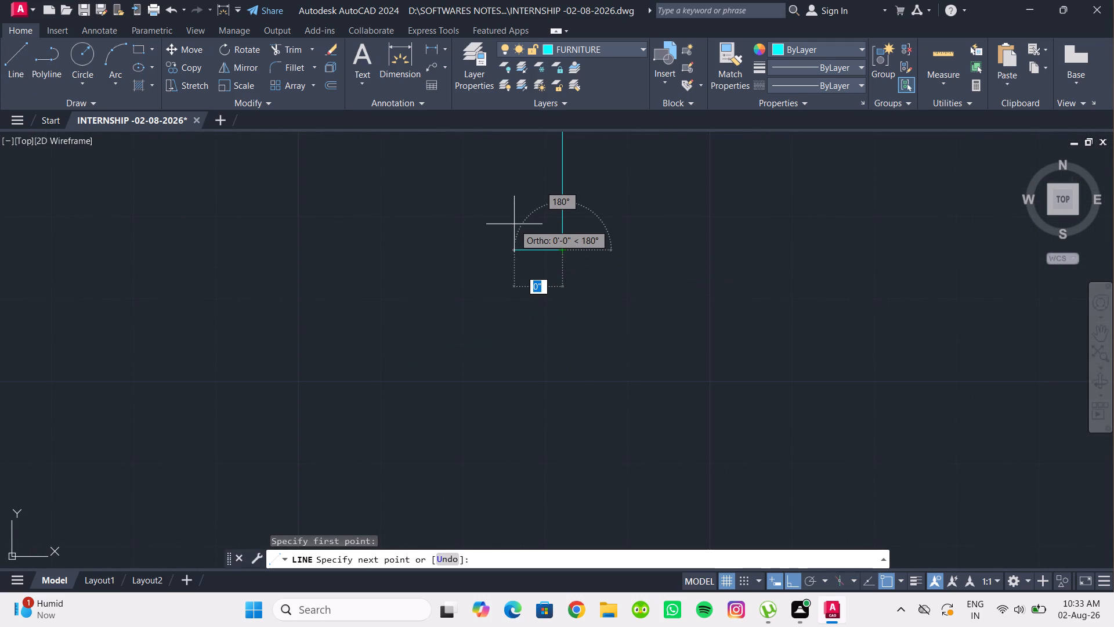
left_click(524, 223, "shift")
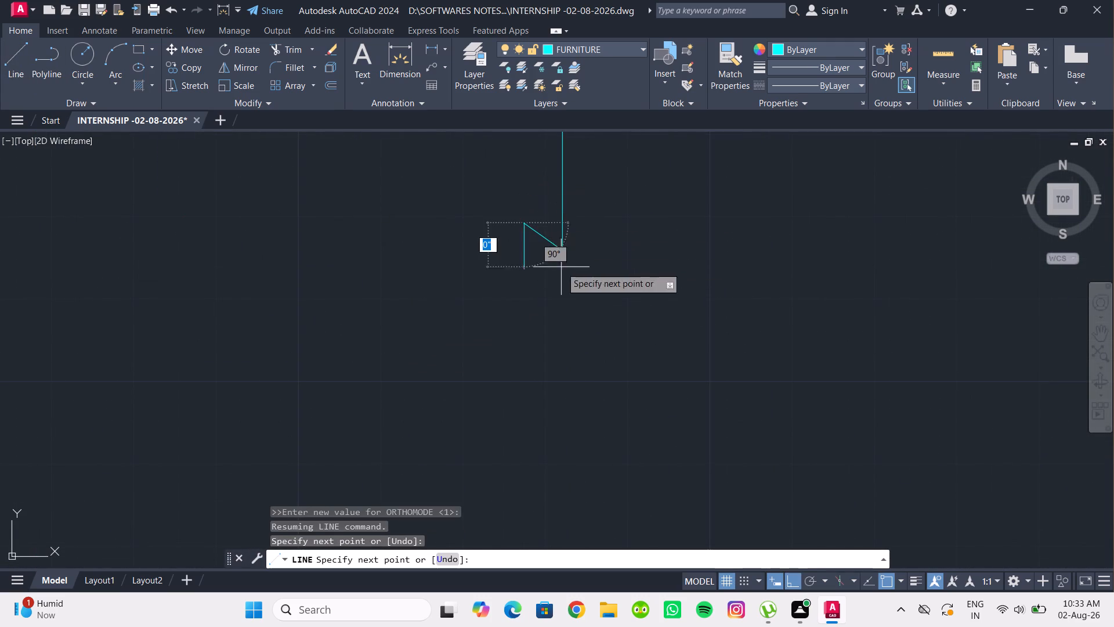
key("Escape")
key("space")
left_click(566, 253)
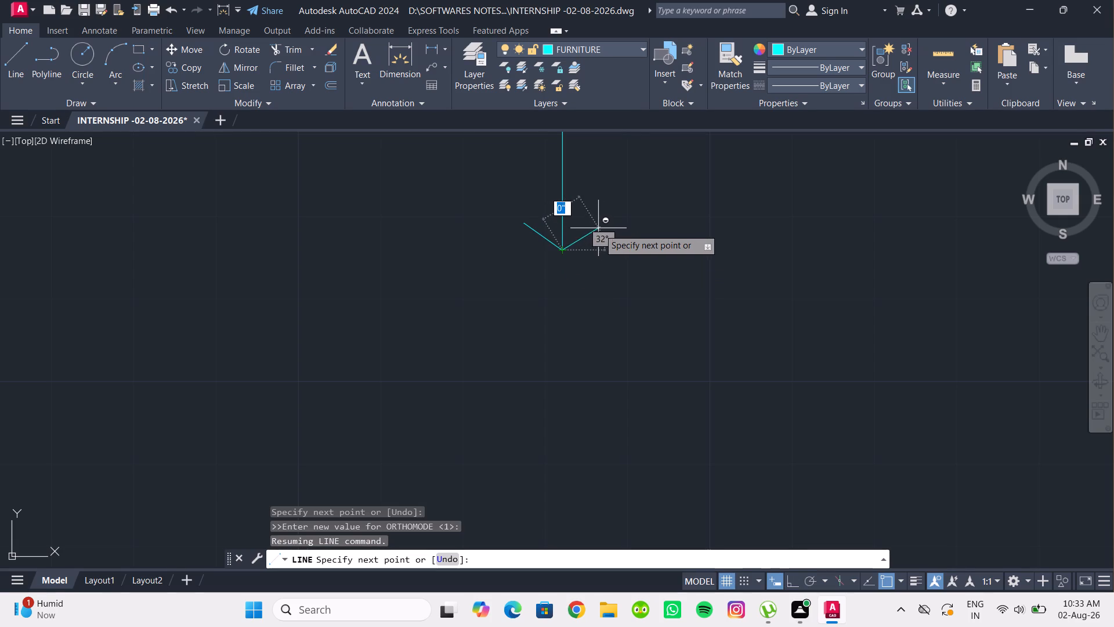
left_click(601, 226, "shift")
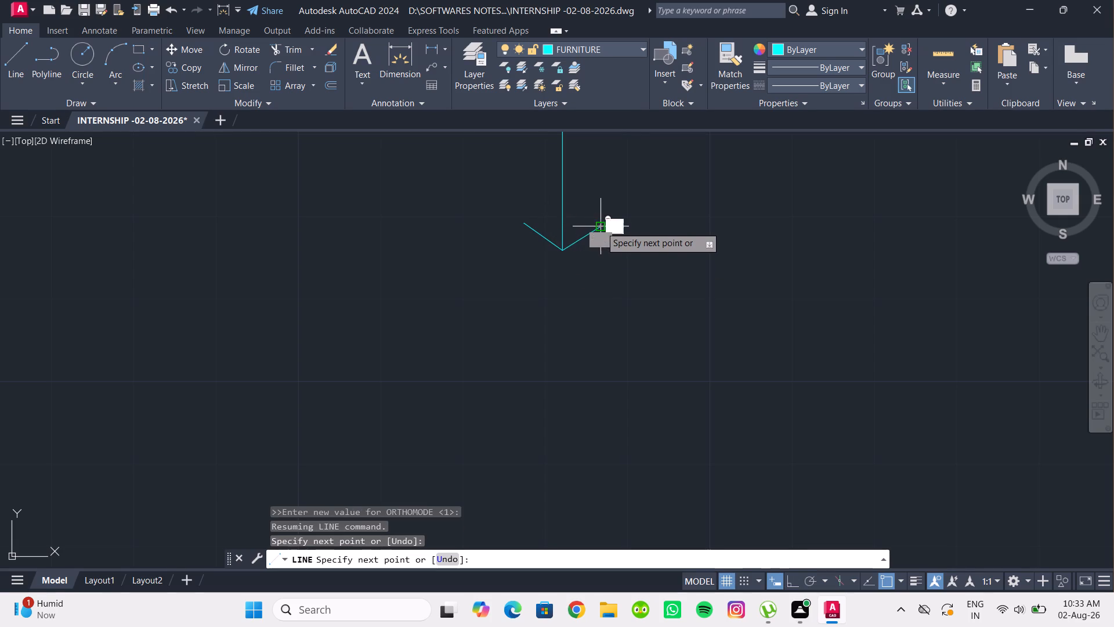
key("Escape")
Widen the upper arrowhead by stretching the outer ends of both diagonal lines horizontally outward.
scroll(613, 276, "down", 3)
middle_click_drag(613, 276, 616, 316)
scroll(619, 318, "down", 2)
middle_click_drag(619, 318, 610, 359)
scroll(619, 302, "up", 4)
scroll(527, 215, "up", 2)
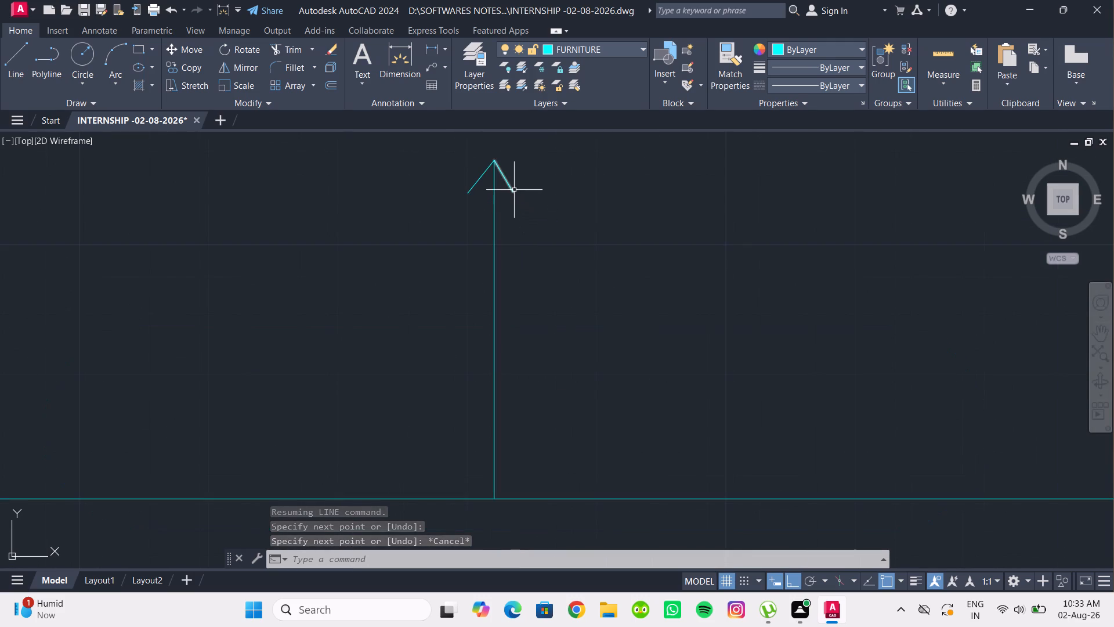
left_click(514, 190)
scroll(527, 210, "up", 1)
scroll(518, 200, "down", 1)
middle_click_drag(518, 200, 521, 284)
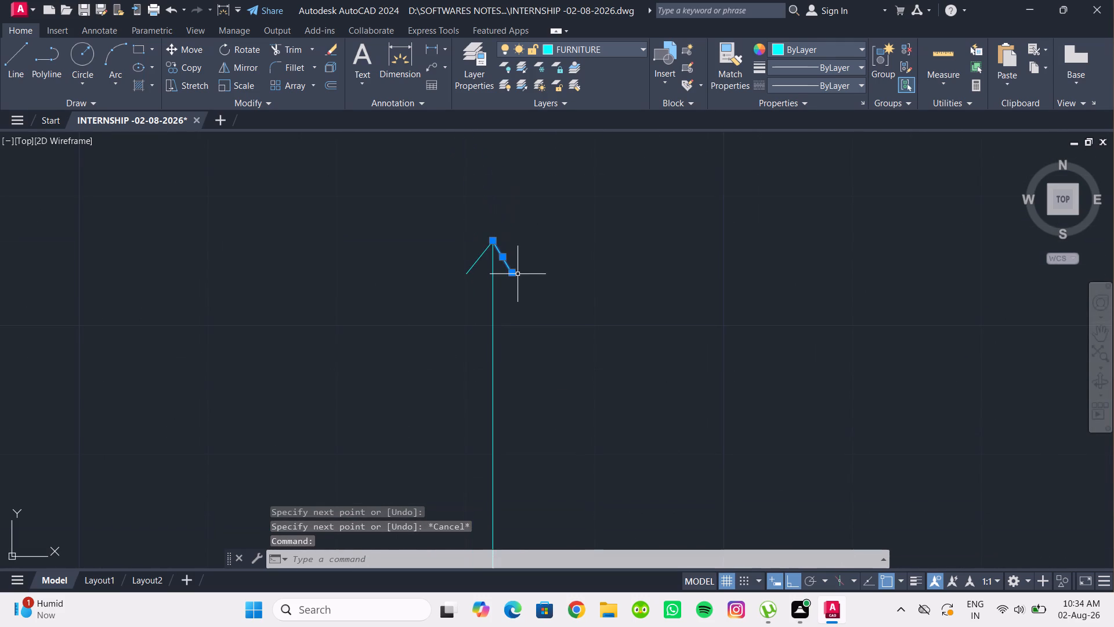
left_click(512, 273)
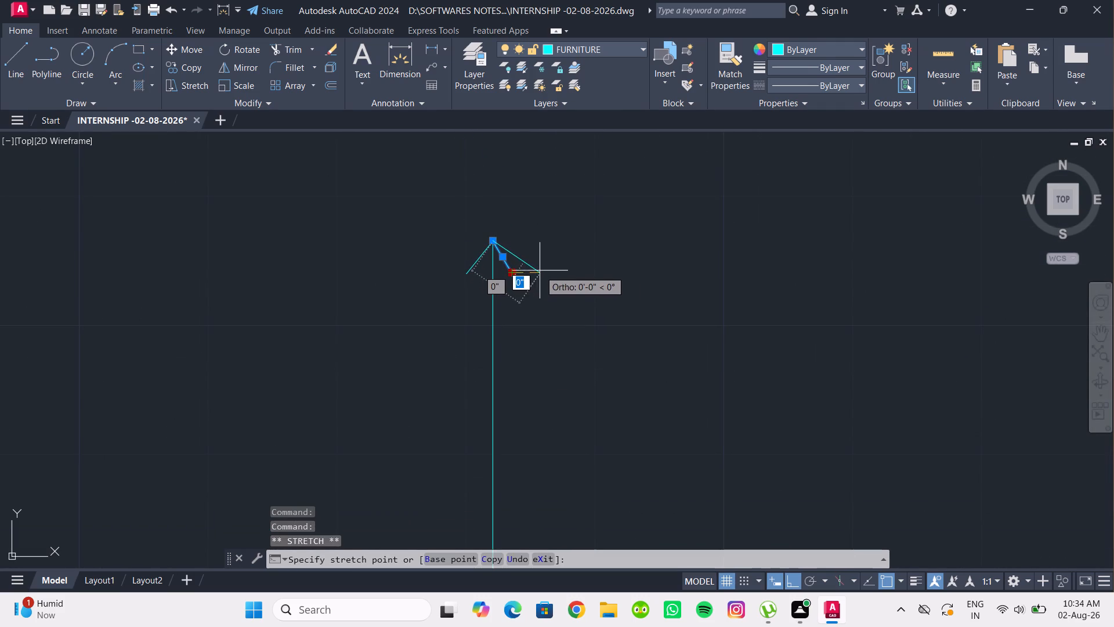
left_click(540, 271)
scroll(555, 287, "down", 5)
middle_click_drag(565, 333, 569, 315)
scroll(565, 304, "up", 3)
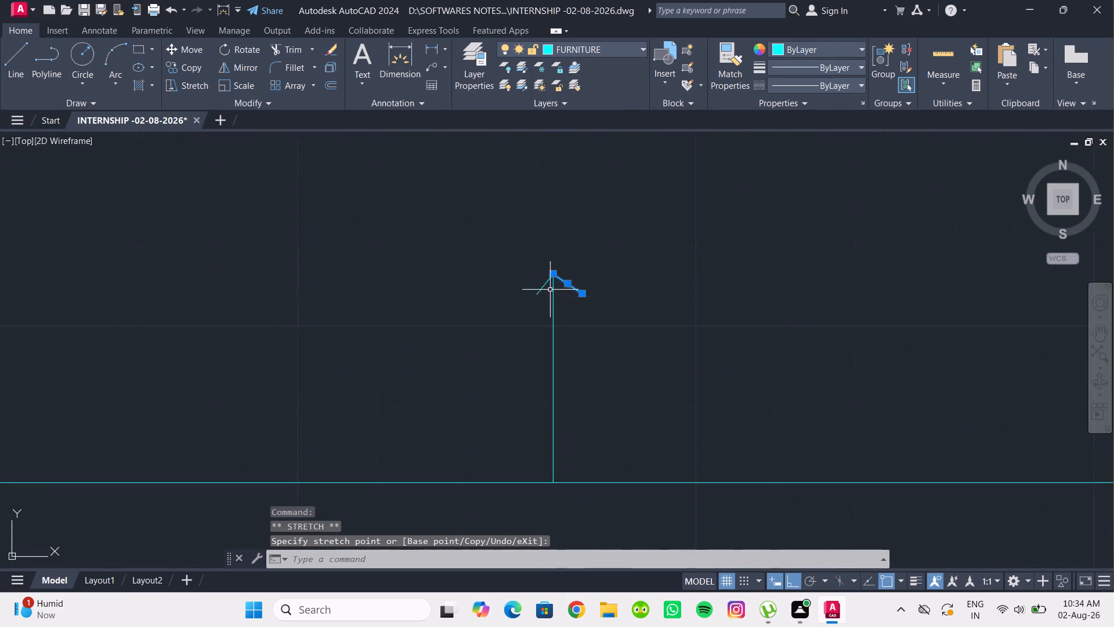
scroll(547, 287, "up", 2)
key("Escape")
left_click(538, 290)
left_click(533, 301)
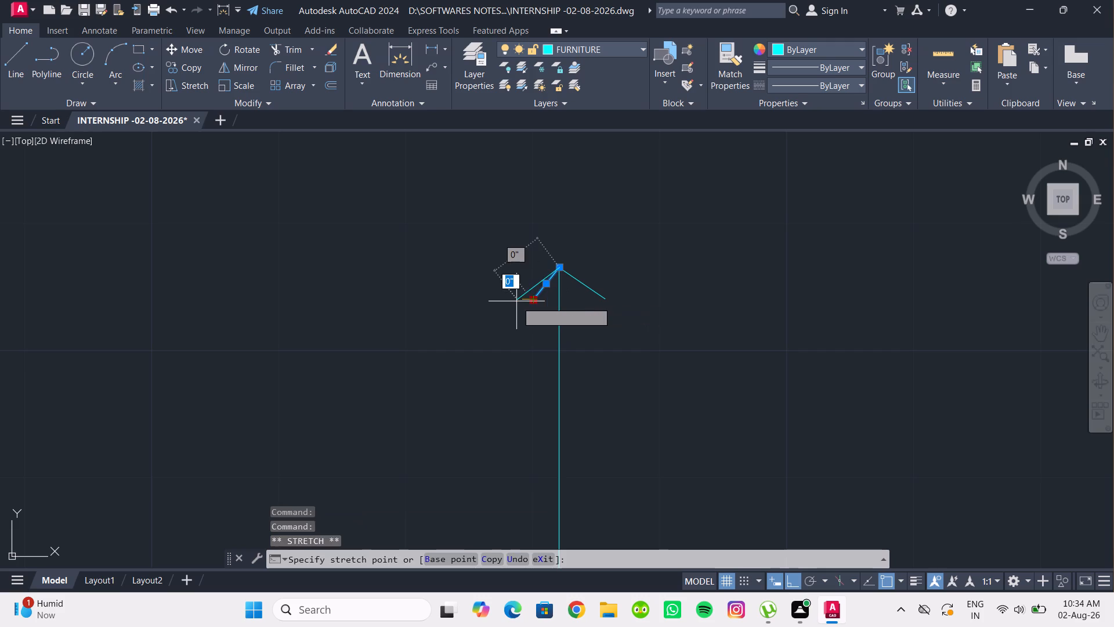
left_click(514, 301)
scroll(562, 315, "down", 3)
middle_click_drag(565, 318, 555, 304)
key("Escape")
Copy the bedside symbol from its left-edge midpoint, with Ortho off, onto the wall just above the bed in the upper-left bedroom.
scroll(594, 298, "down", 2)
middle_click_drag(591, 297, 585, 283)
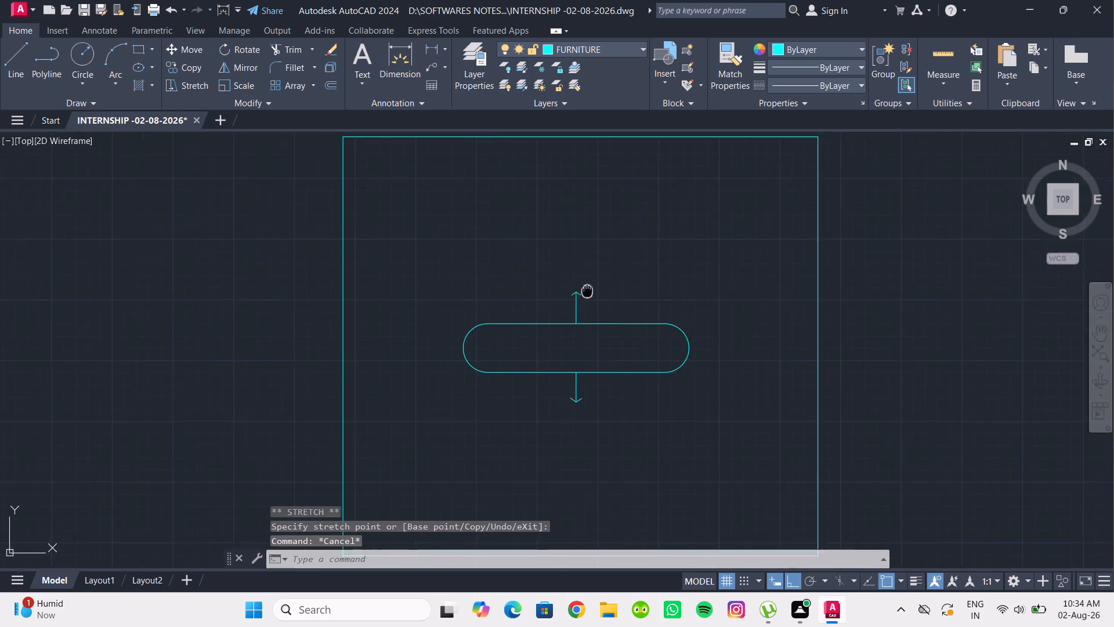
middle_click_drag(585, 283, 586, 236)
scroll(596, 305, "down", 3)
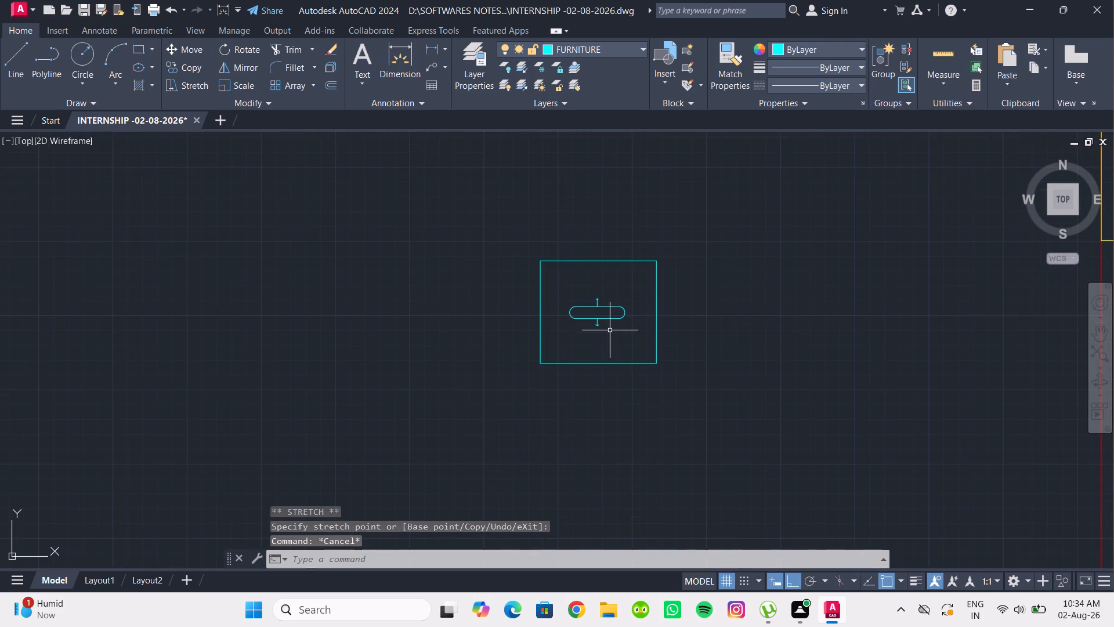
scroll(610, 329, "up", 1)
scroll(617, 325, "down", 4)
scroll(668, 349, "up", 1)
left_click(508, 246)
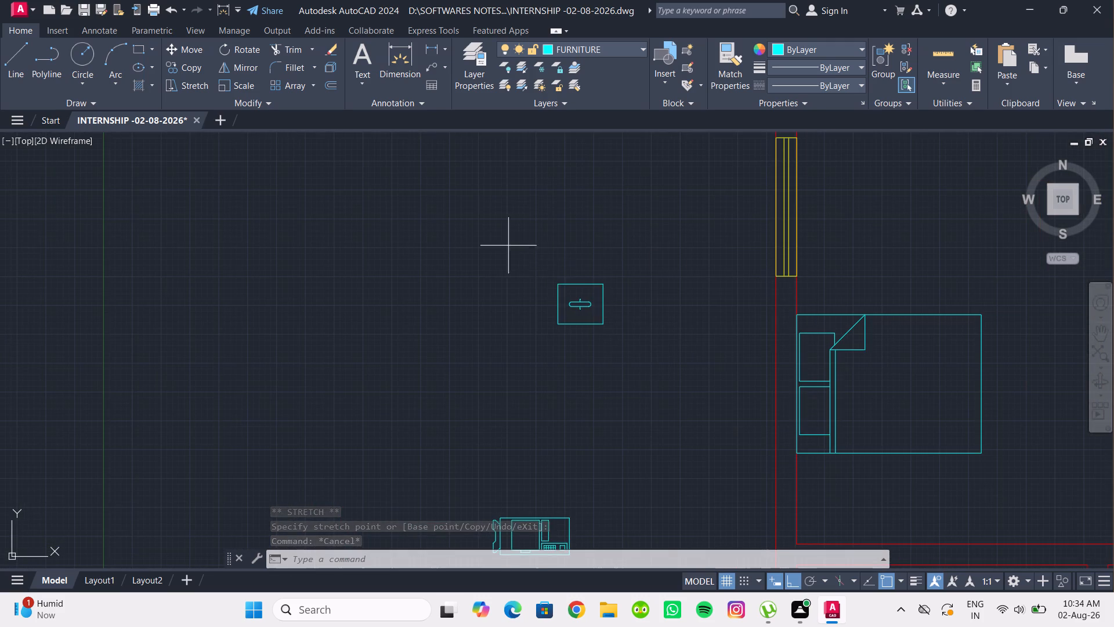
left_click(697, 389)
left_click(193, 62)
scroll(510, 267, "up", 2)
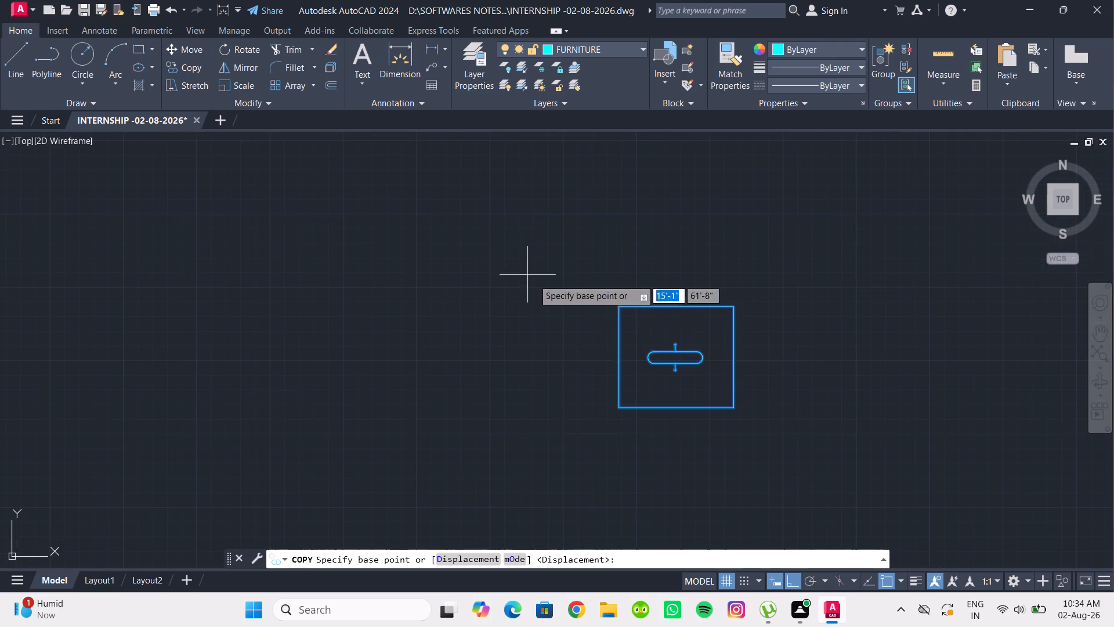
left_click(620, 362)
scroll(742, 334, "down", 3)
middle_click_drag(638, 312, 594, 300)
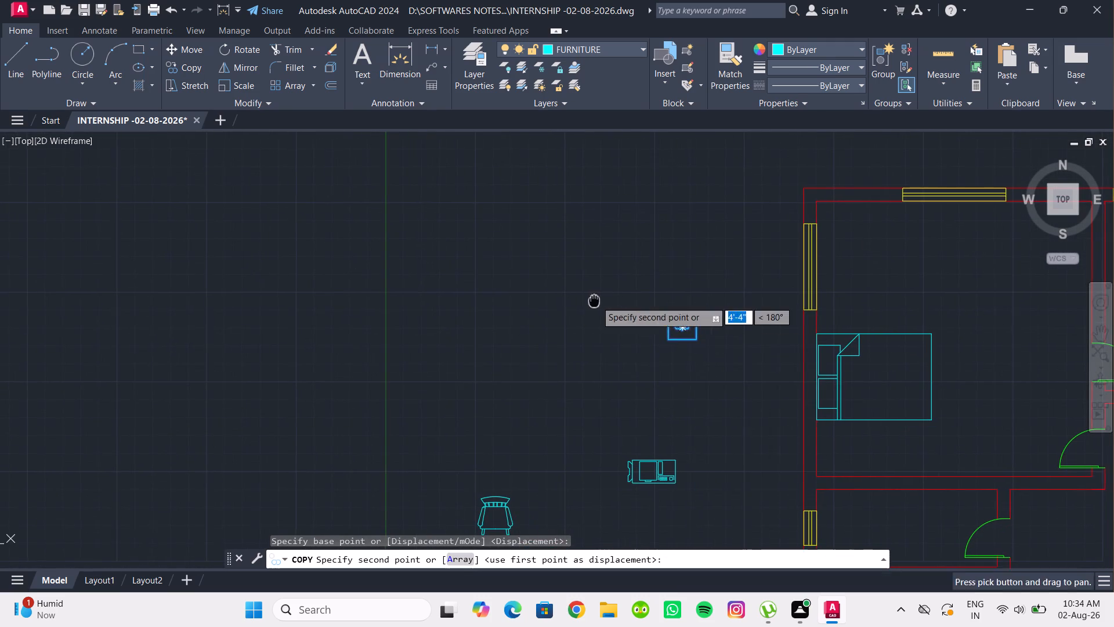
left_click(791, 578)
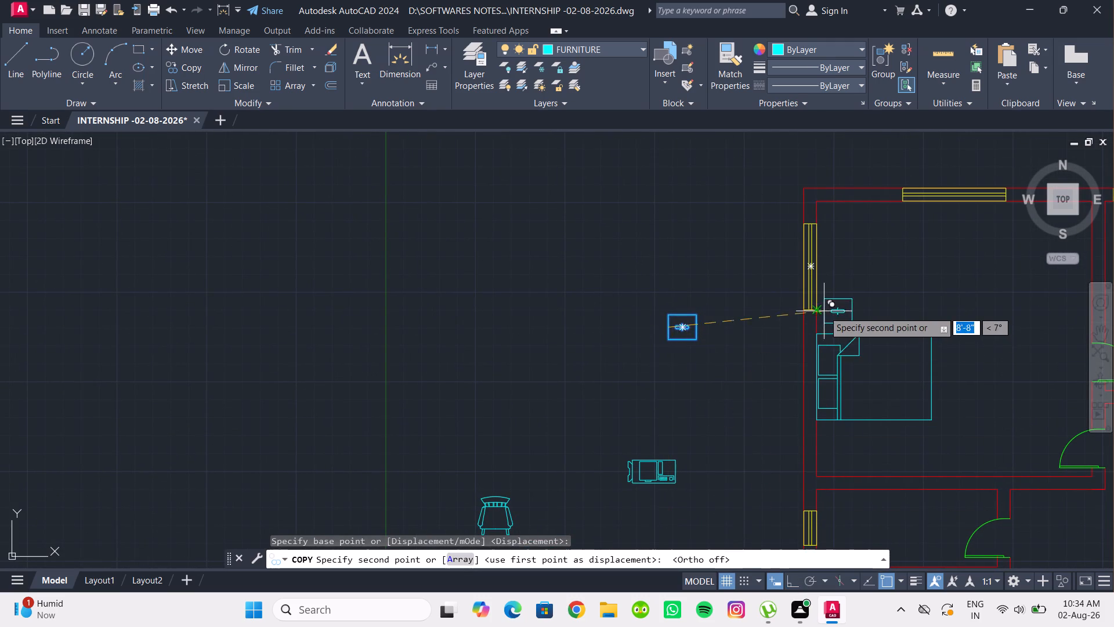
scroll(824, 311, "up", 3)
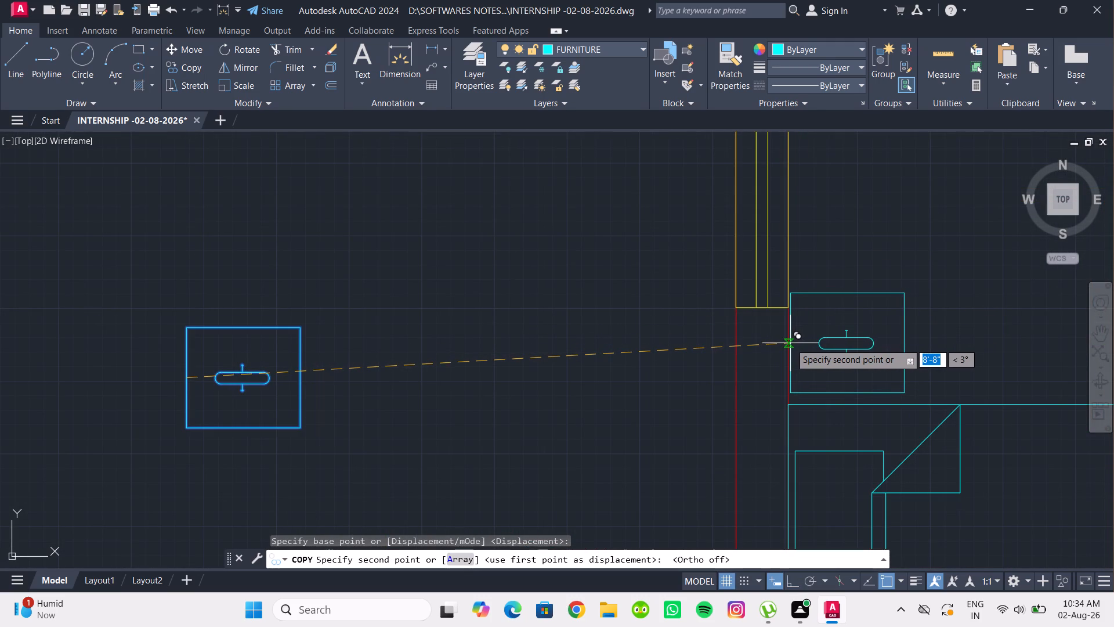
left_click(789, 344)
Place a second copy of the bedside symbol against the wall just below the same bed.
middle_click_drag(773, 138, 756, 96)
scroll(795, 296, "down", 2)
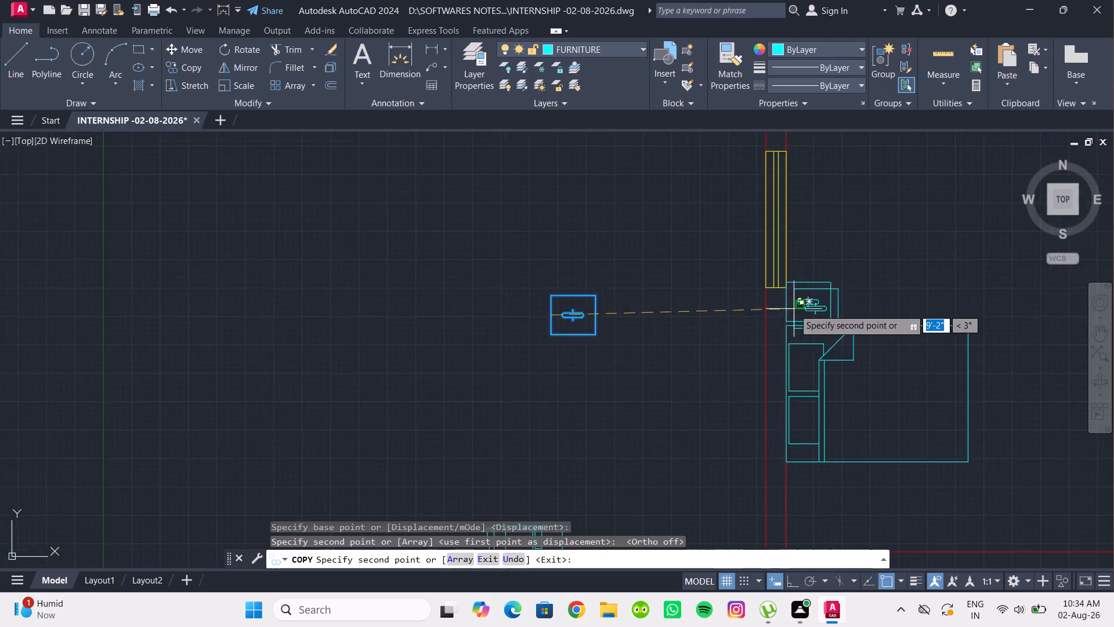
middle_click_drag(787, 292, 763, 151)
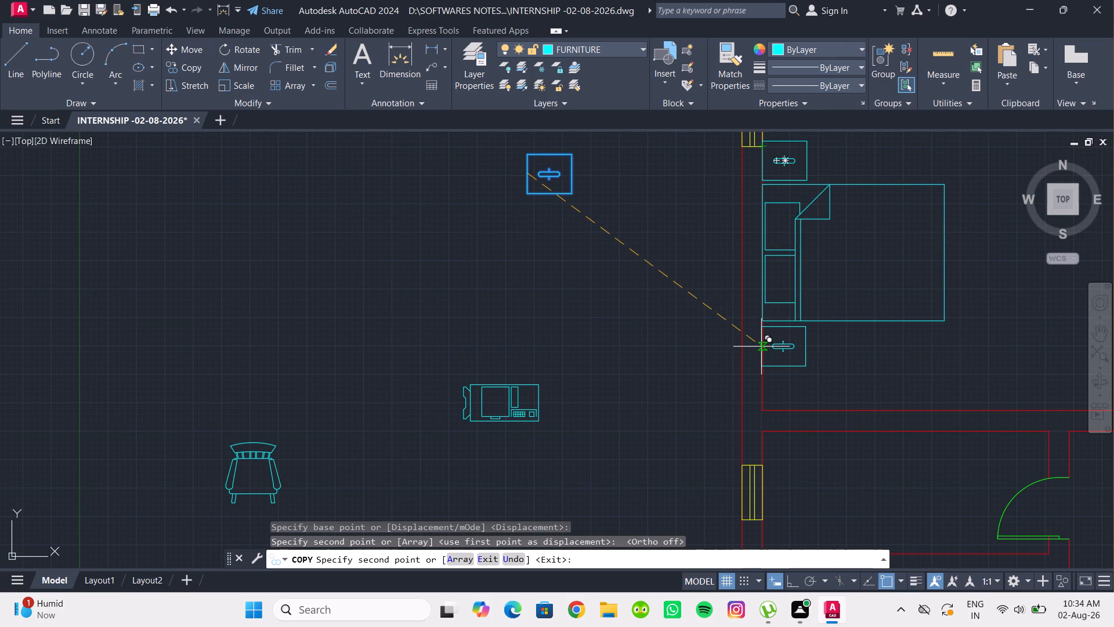
left_click(761, 347)
Place another copy of the bedside symbol against the wall just above the bed in the upper-right bedroom and end the copy.
scroll(808, 261, "down", 1)
middle_click_drag(808, 261, 522, 307)
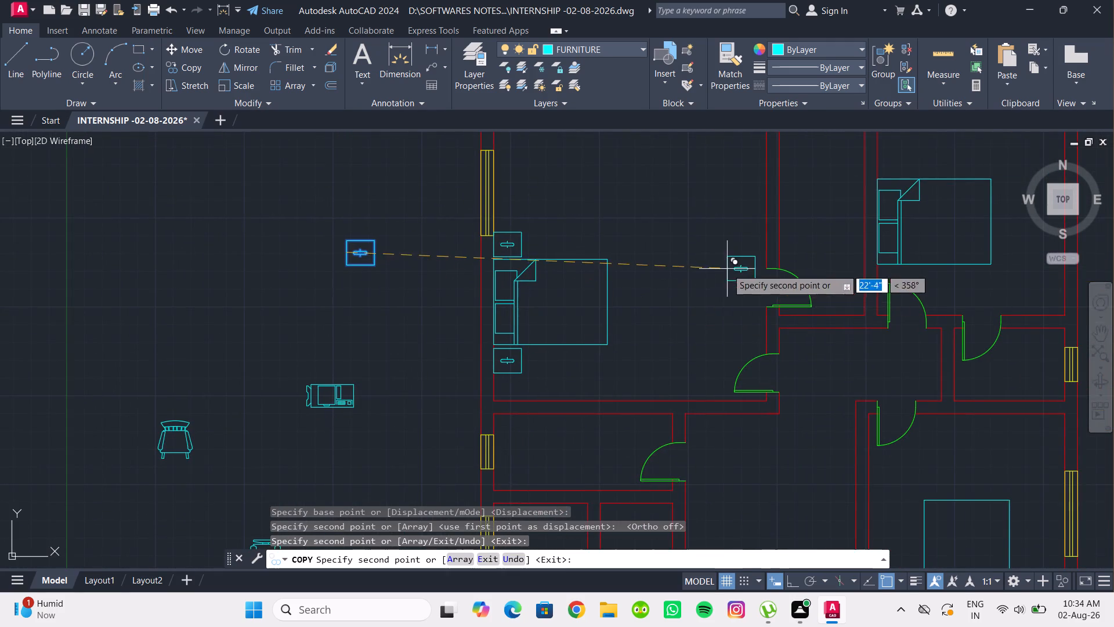
middle_click_drag(727, 269, 602, 424)
scroll(681, 359, "down", 1)
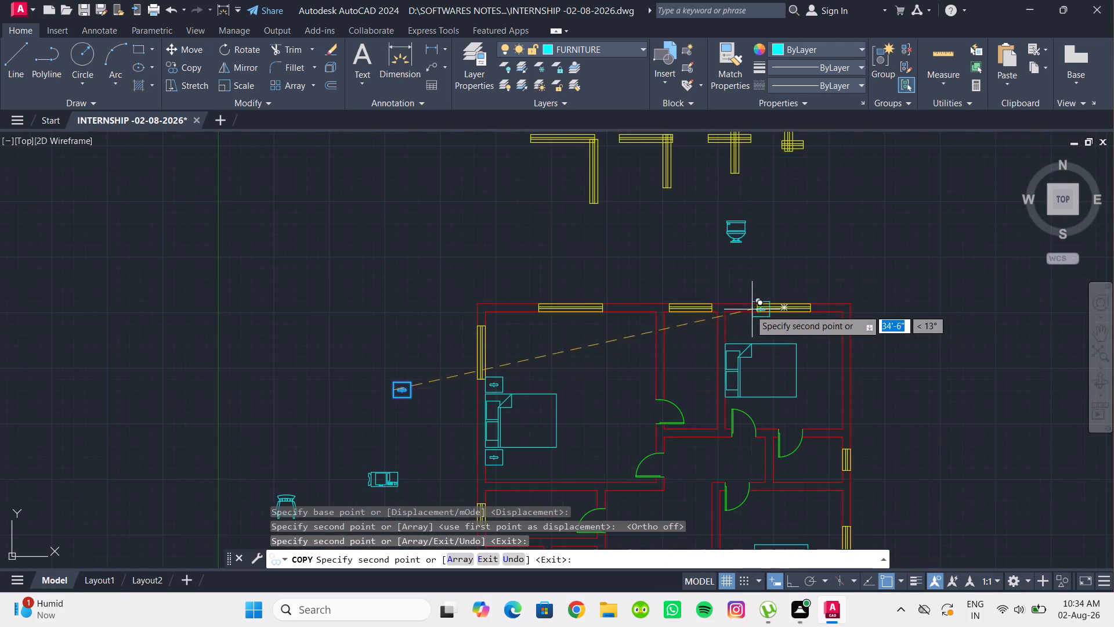
scroll(732, 333, "up", 4)
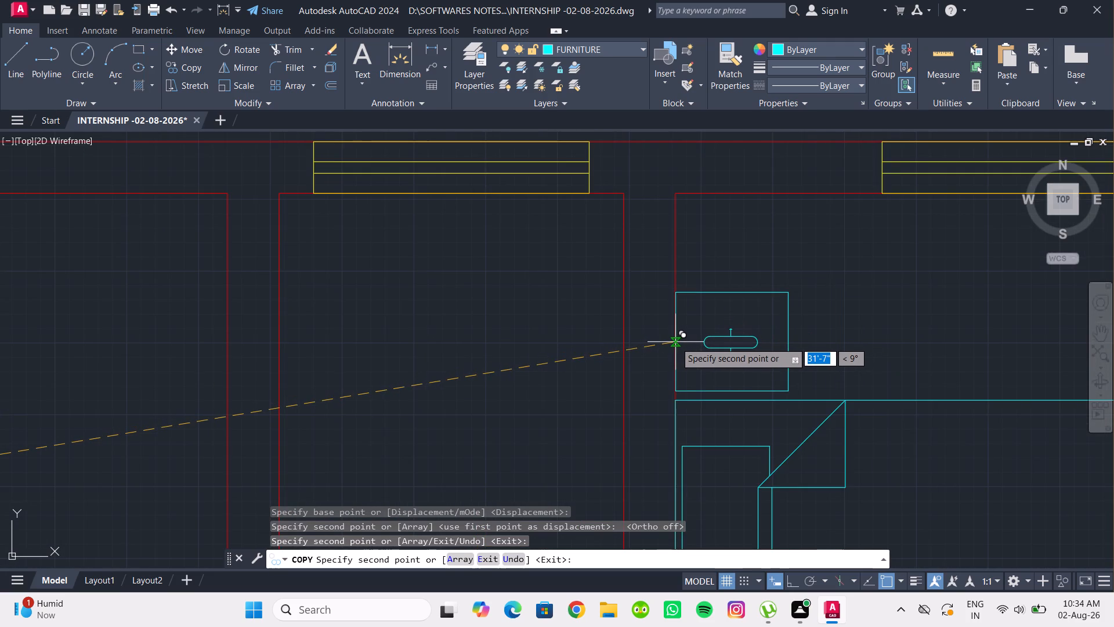
left_click(675, 342)
scroll(717, 314, "down", 2)
middle_click_drag(714, 320, 697, 173)
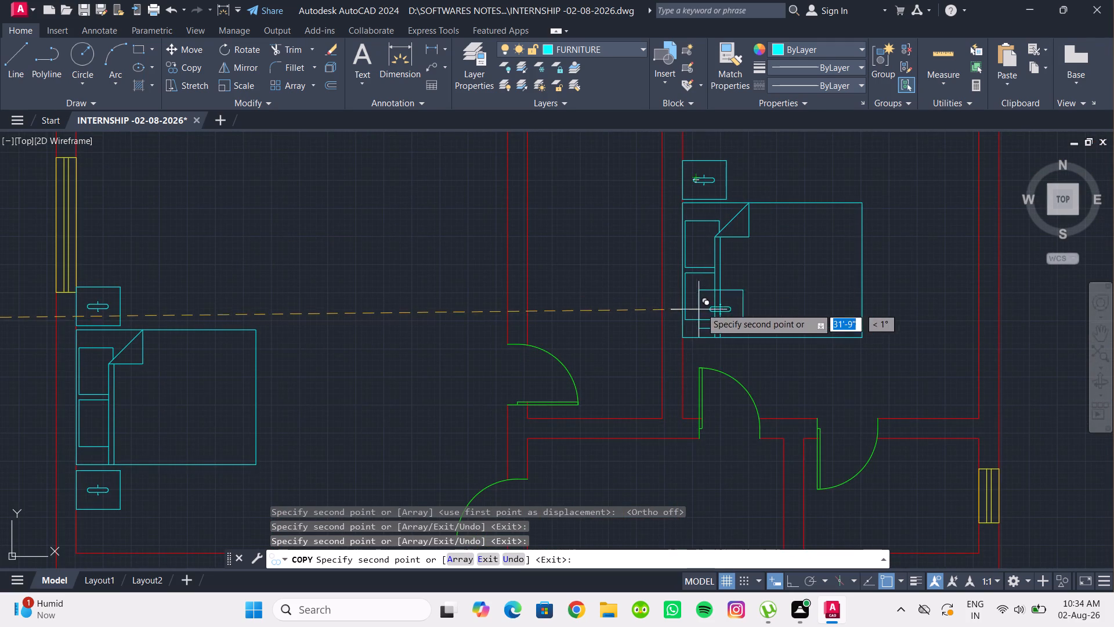
key("Escape")
key("Escape")
Move the upper-right bedroom's bed together with its bedside symbol about 1'-0" up toward the top wall.
left_click_drag(768, 349, 765, 343)
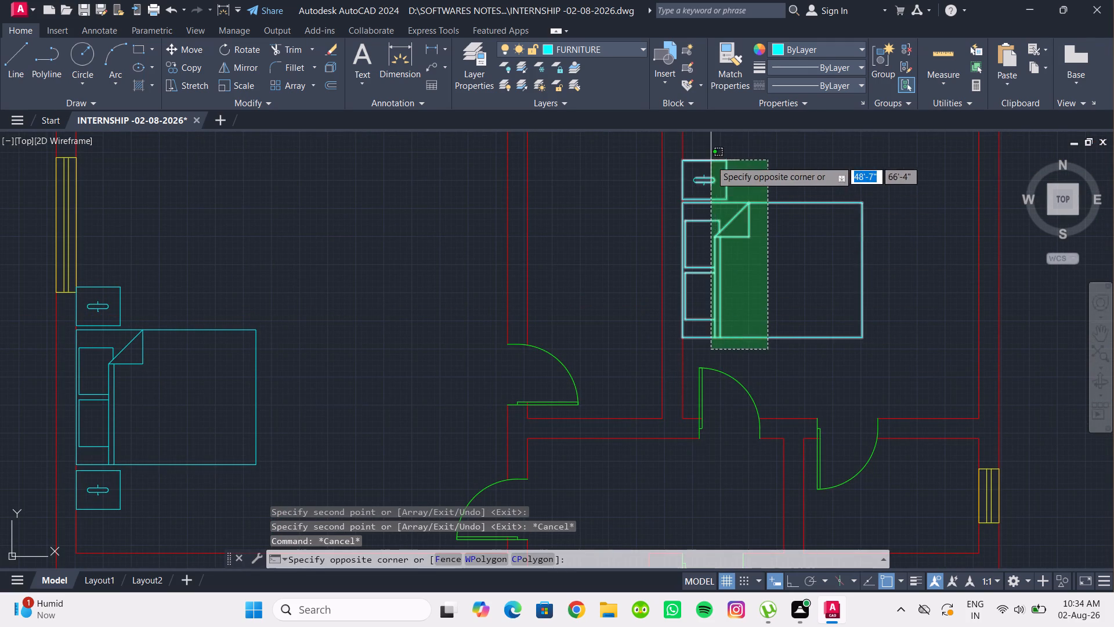
left_click(711, 160)
middle_click_drag(766, 269, 726, 399)
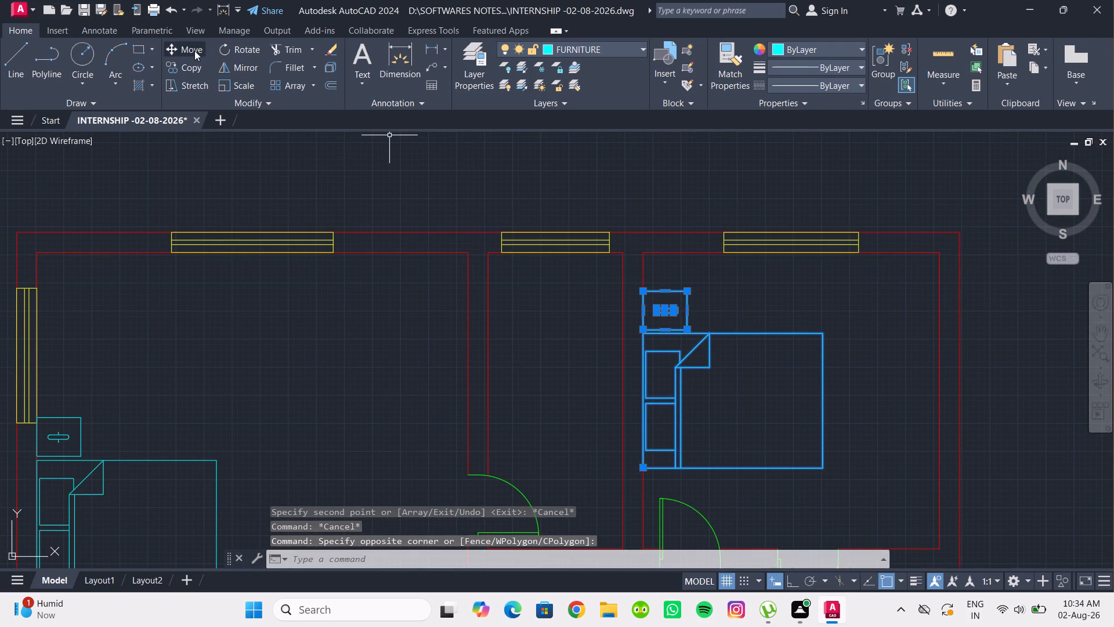
left_click(194, 51)
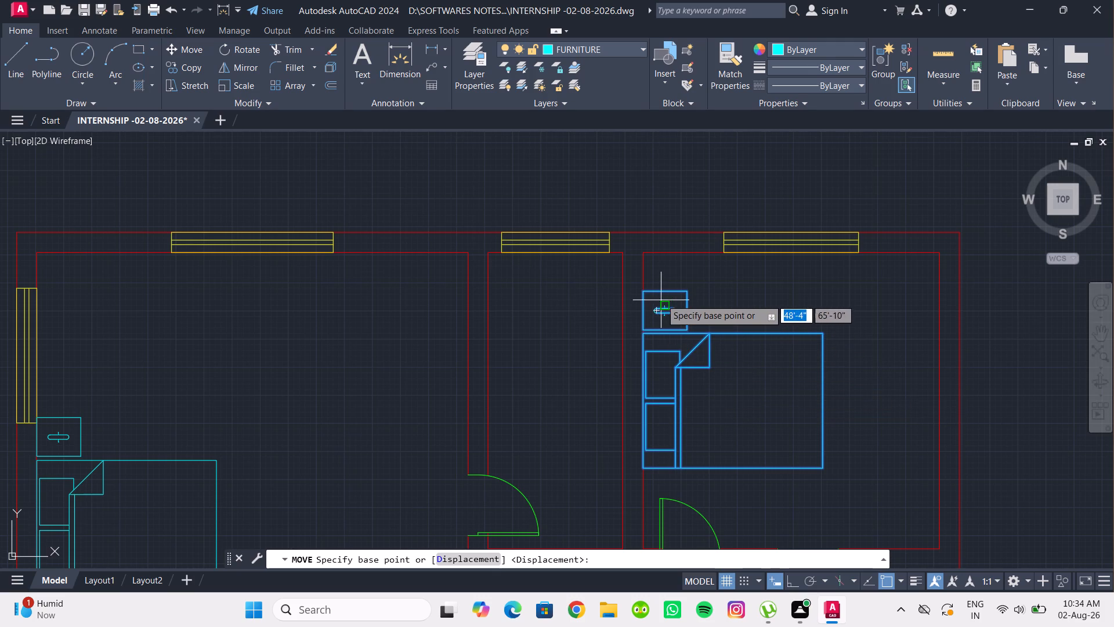
left_click(664, 296)
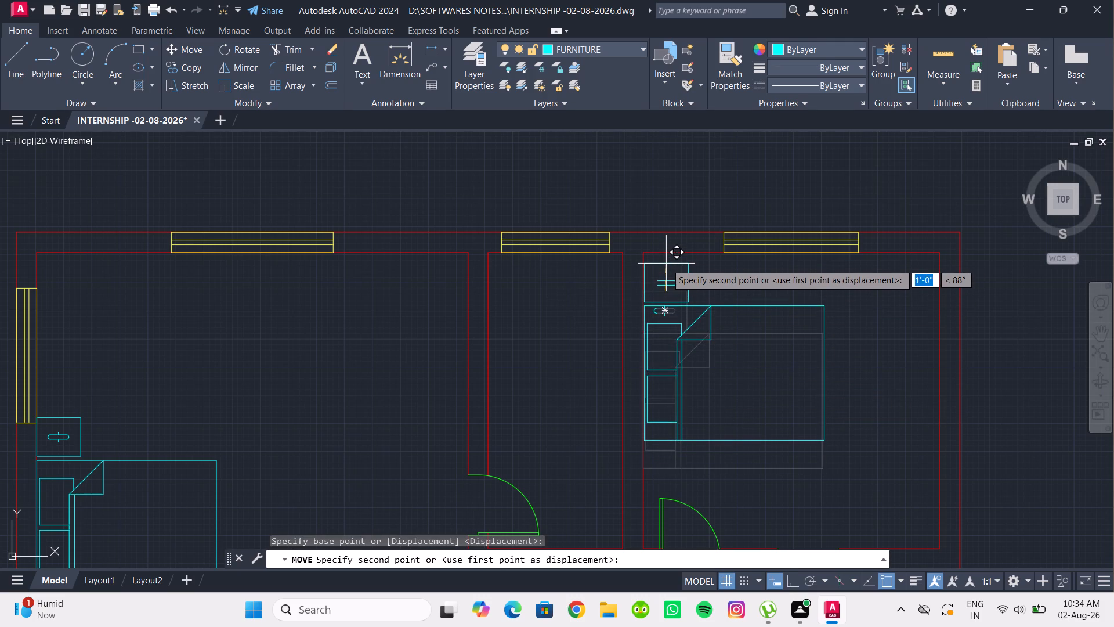
left_click(667, 261)
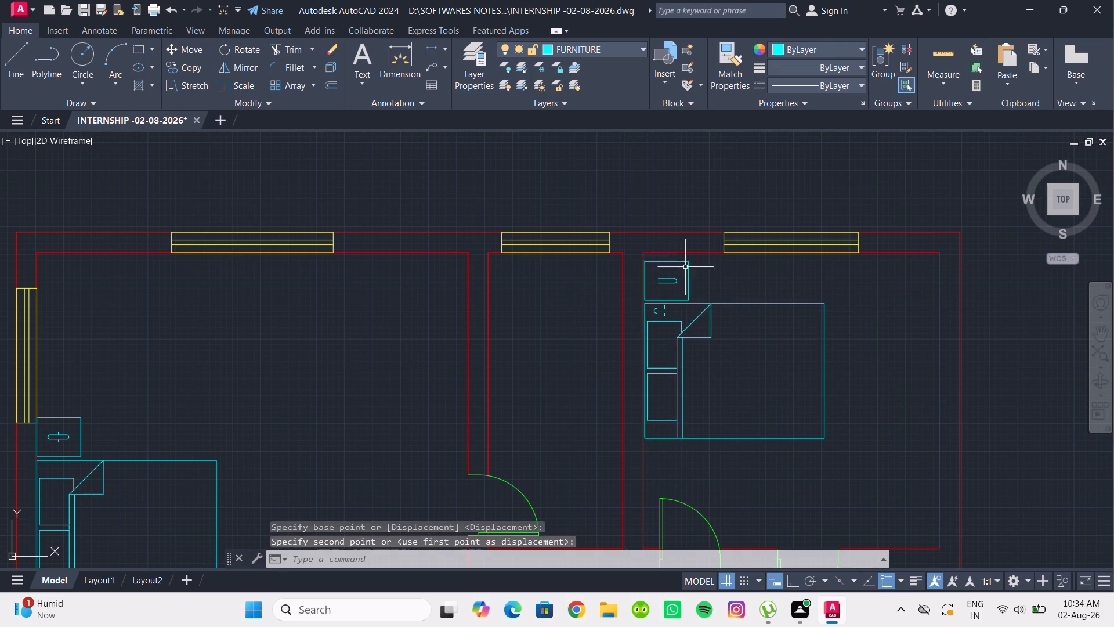
Copy the original bedside symbol from its left-edge midpoint to the wall just below the bed in the upper-right bedroom.
scroll(689, 278, "down", 1)
middle_click_drag(689, 278, 679, 224)
scroll(679, 290, "up", 1)
scroll(525, 265, "down", 2)
middle_click_drag(527, 269, 540, 276)
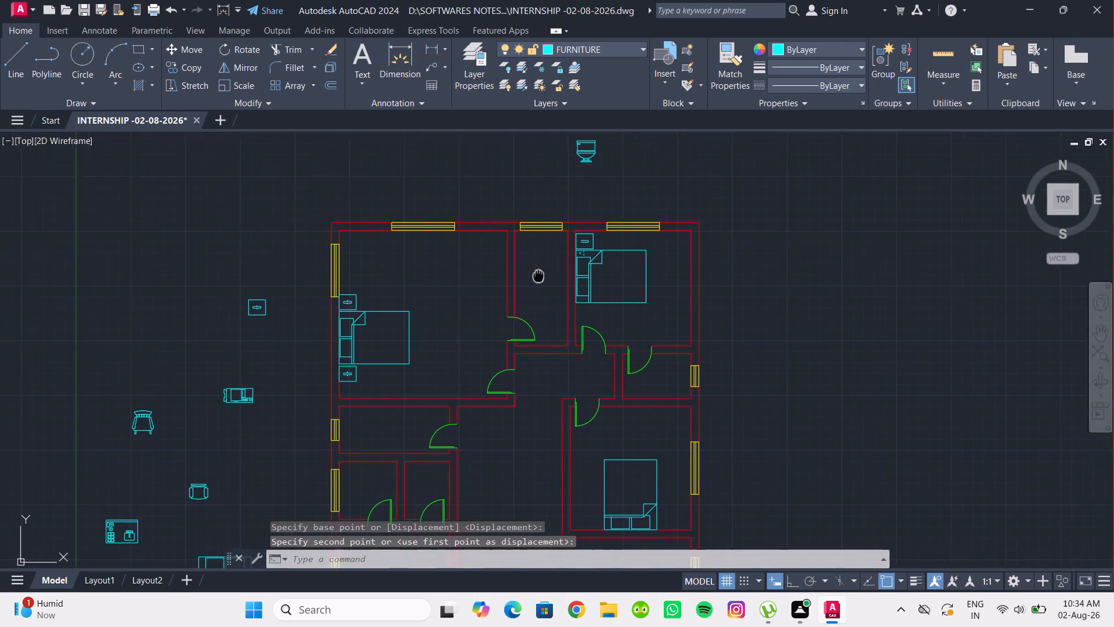
middle_click_drag(540, 276, 642, 261)
left_click(316, 262)
left_click(393, 327)
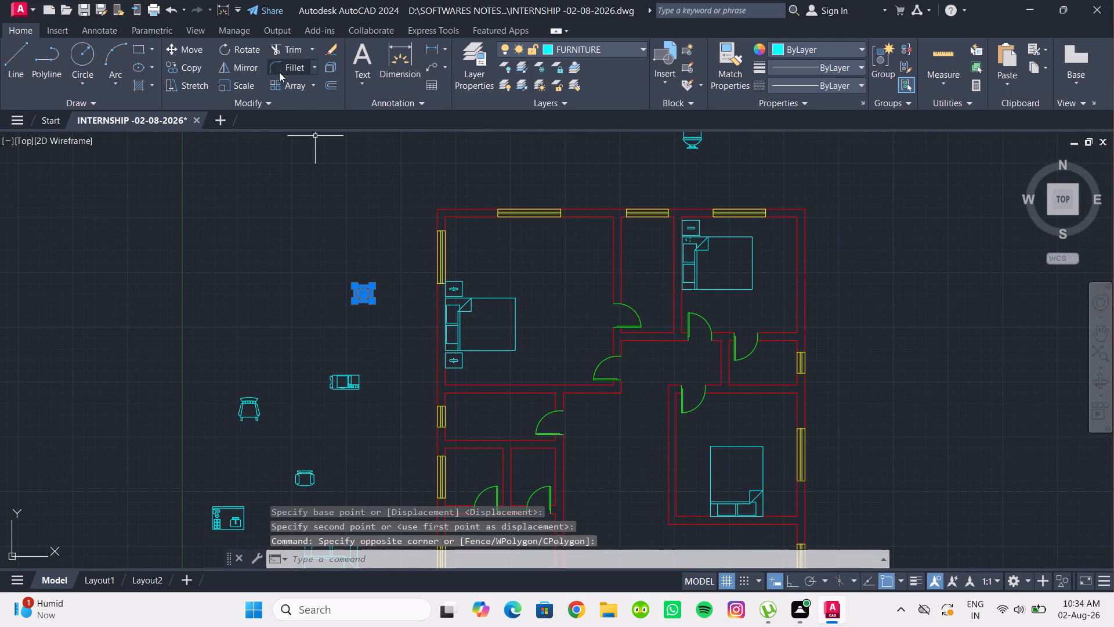
left_click(198, 61)
scroll(352, 282, "up", 1)
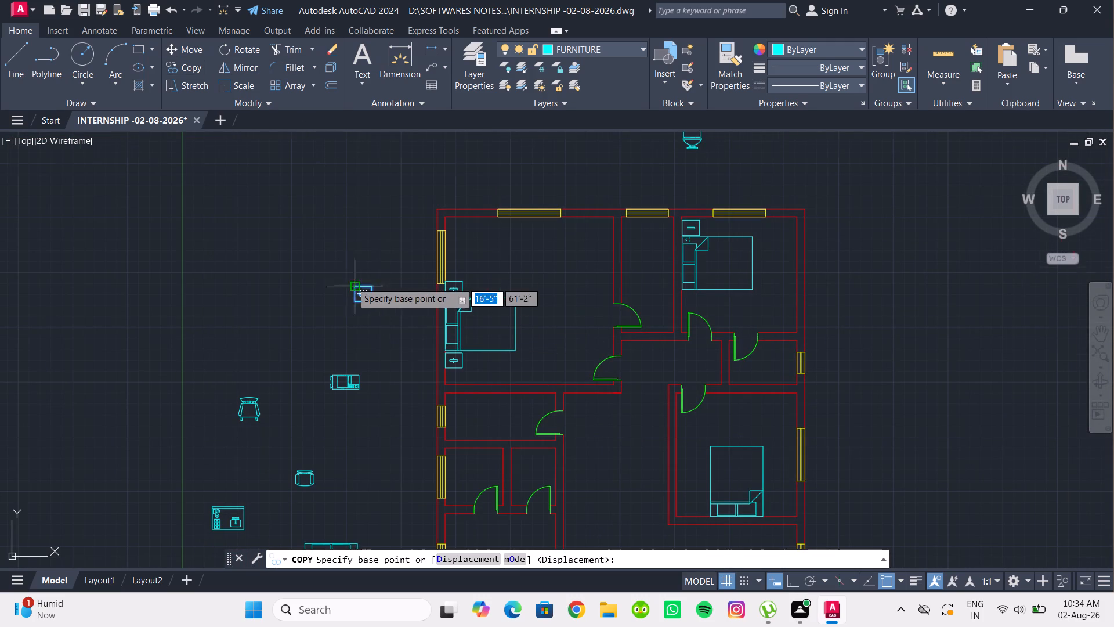
scroll(352, 282, "up", 2)
left_click(361, 327)
scroll(503, 311, "down", 2)
middle_click_drag(502, 312, 329, 337)
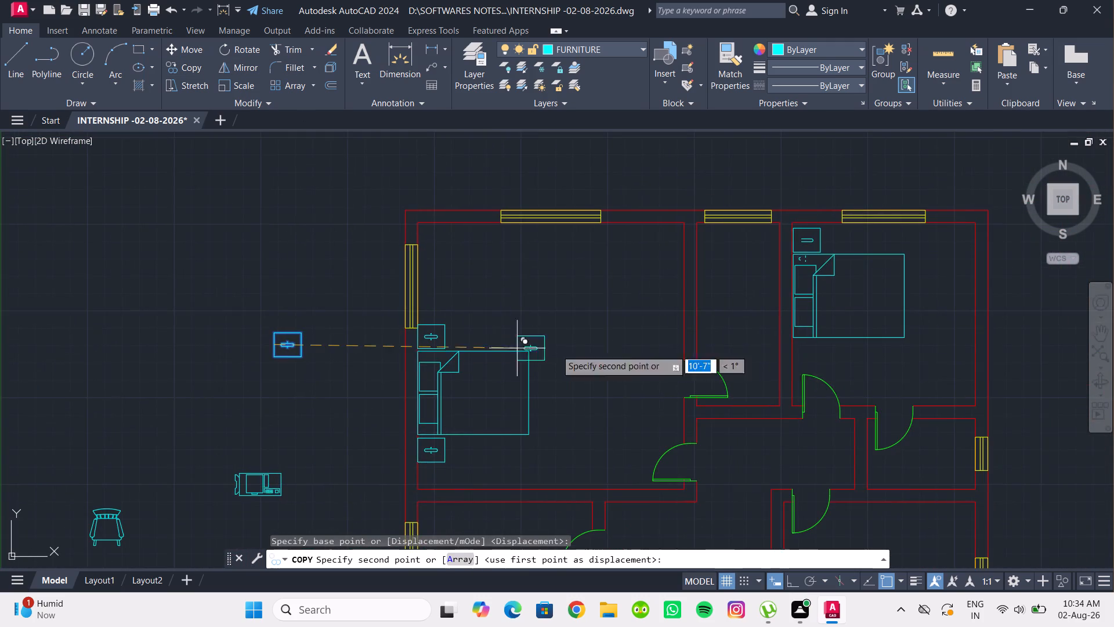
scroll(791, 357, "up", 3)
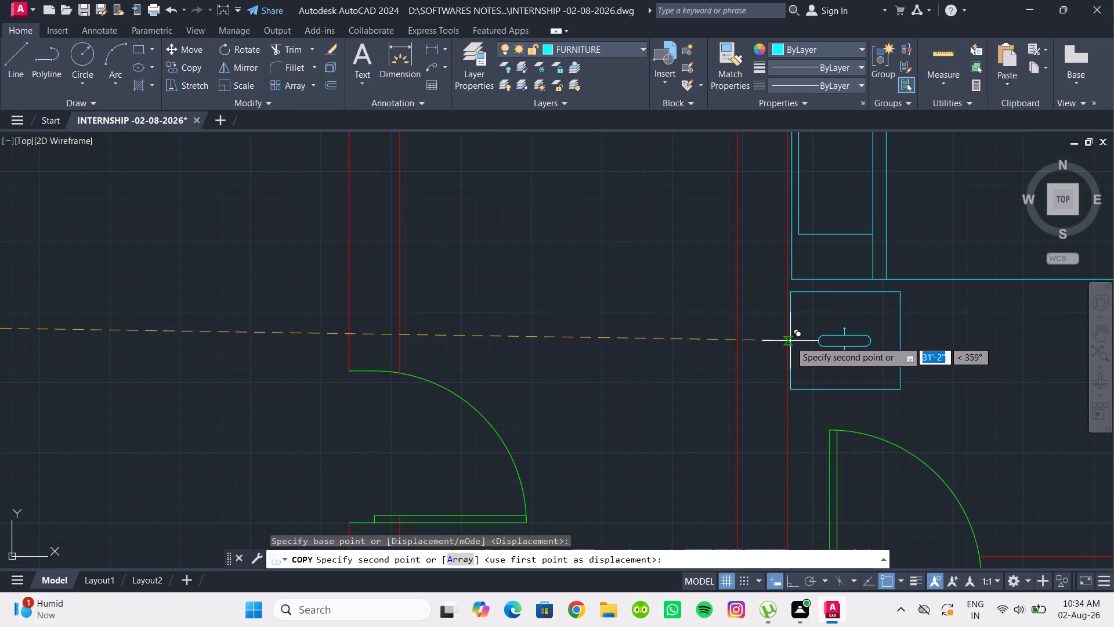
left_click(788, 343)
Place a copy of the bedside symbol on the bottom wall just right of the bed in the lower-right bedroom.
scroll(823, 347, "down", 2)
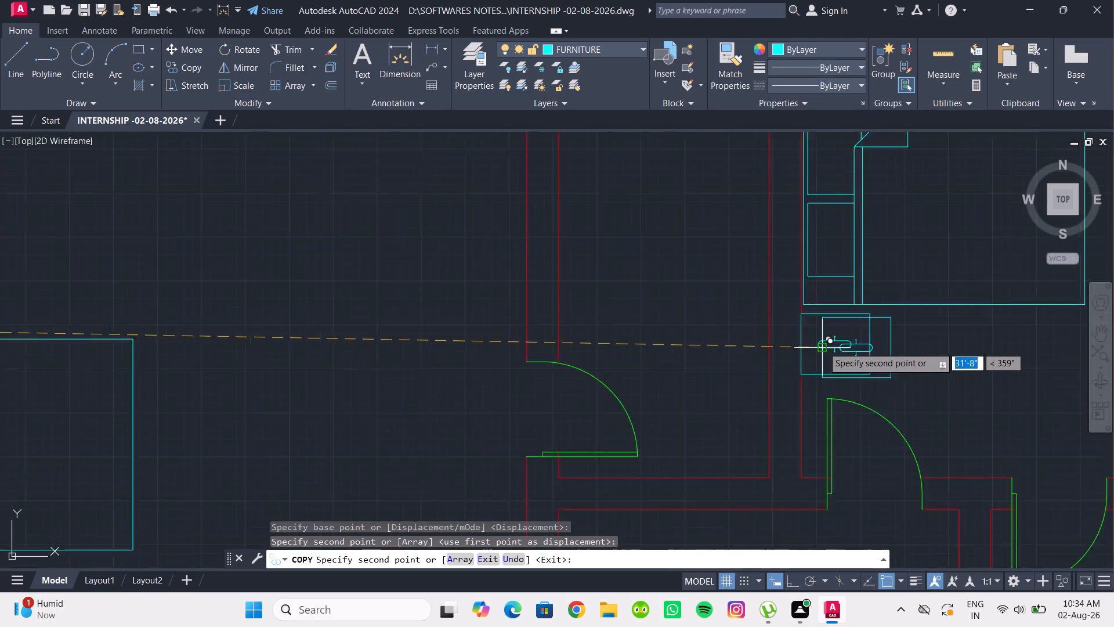
scroll(823, 347, "down", 1)
middle_click_drag(823, 345, 751, 203)
middle_click_drag(766, 289, 681, 147)
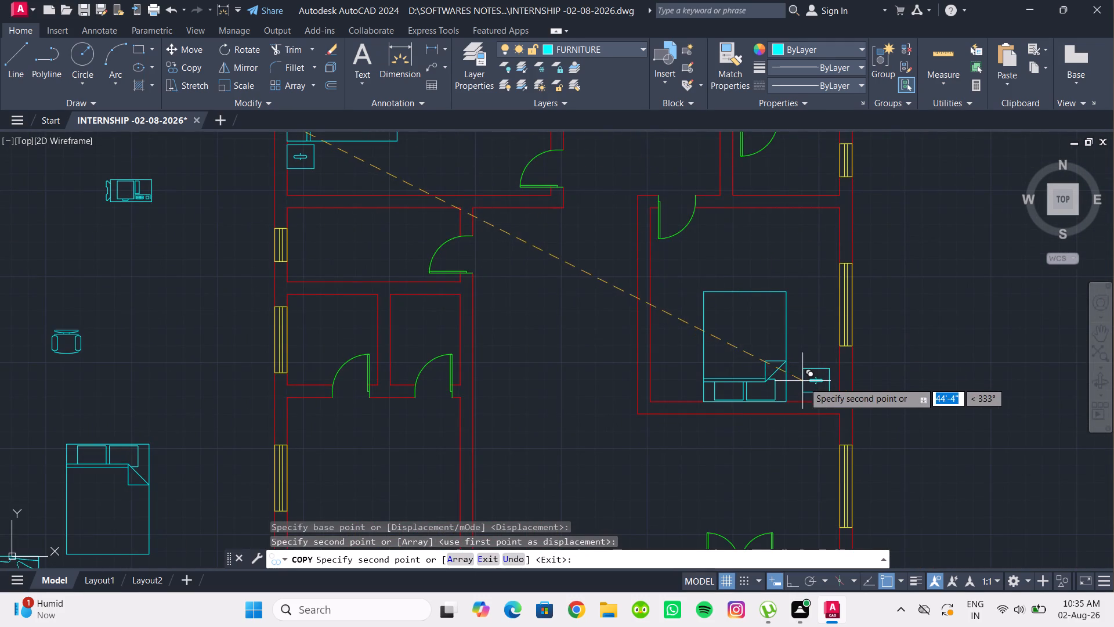
scroll(802, 388, "up", 3)
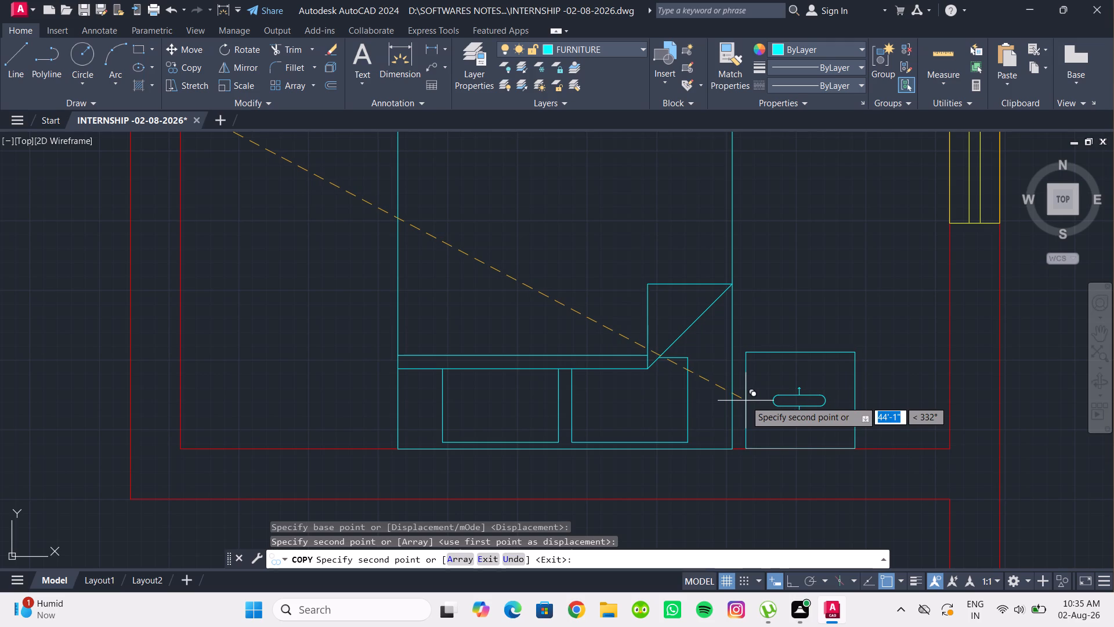
left_click(744, 401)
Place a copy of the bedside symbol on the bottom wall just left of the same bed and end the copy.
scroll(558, 401, "down", 2)
middle_click_drag(556, 401, 739, 384)
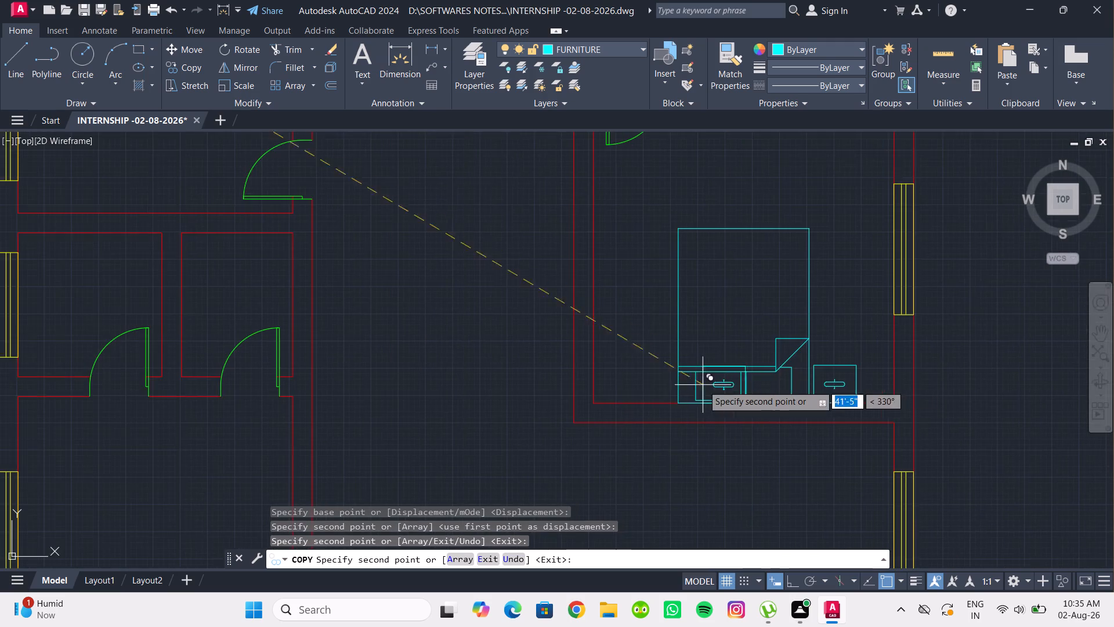
scroll(669, 385, "up", 2)
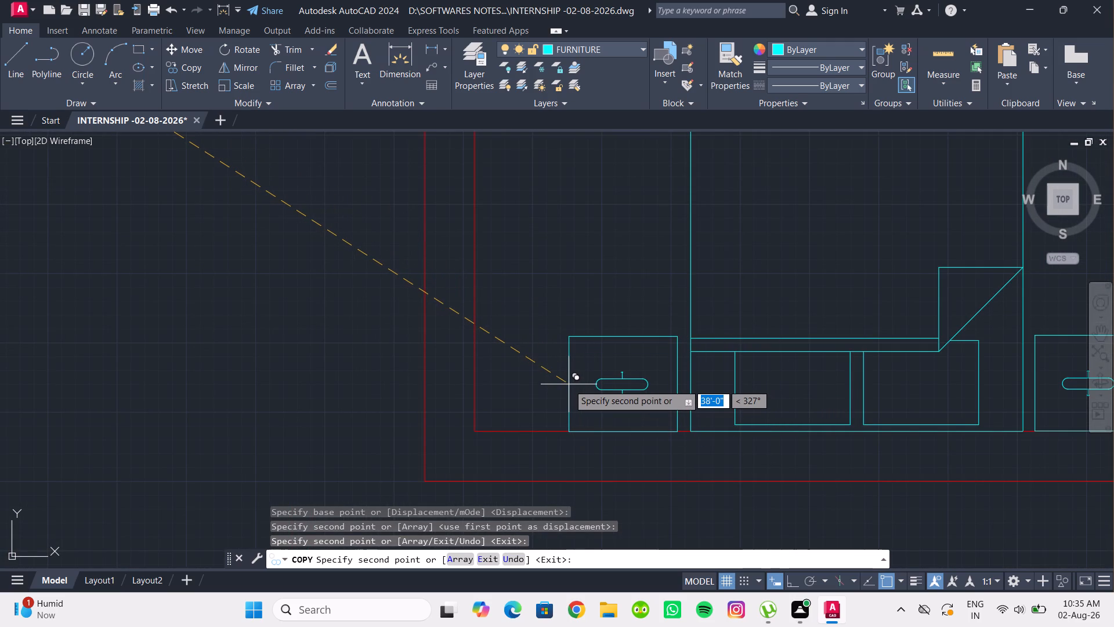
left_click(569, 384)
scroll(527, 345, "down", 3)
key("Escape")
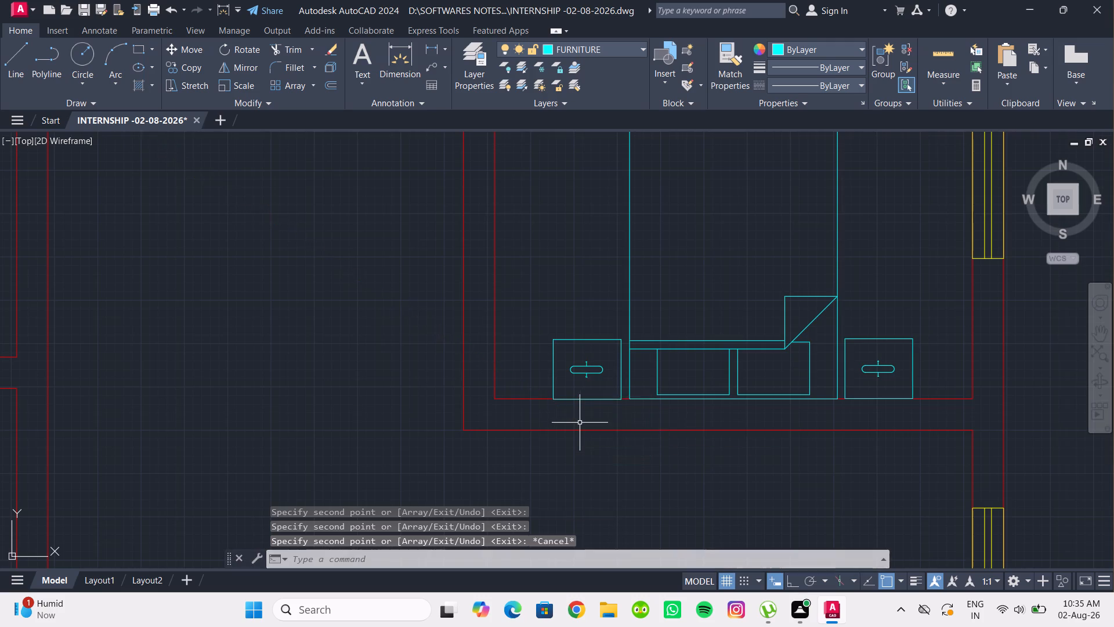
Examine the whole floor plan with its placed furniture and the unplaced symbols beside it.
scroll(580, 423, "down", 2)
middle_click_drag(580, 423, 592, 428)
scroll(593, 415, "down", 2)
middle_click_drag(554, 413, 602, 399)
scroll(596, 395, "down", 1)
middle_click_drag(596, 397, 587, 383)
scroll(585, 382, "up", 1)
middle_click_drag(577, 384, 578, 367)
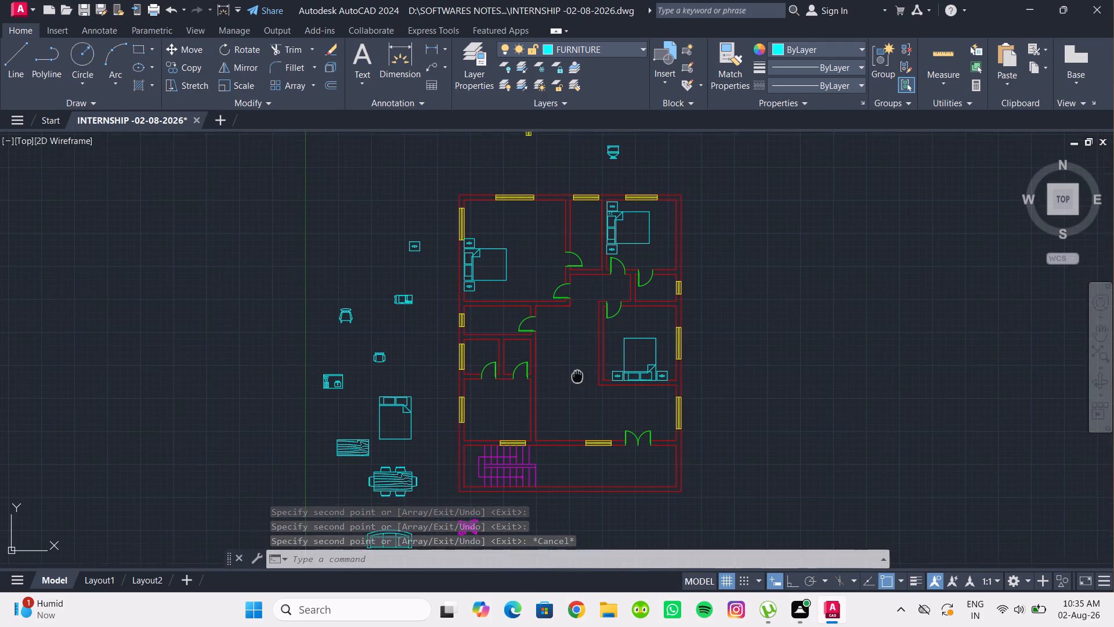
middle_click_drag(578, 367, 578, 355)
middle_click_drag(549, 374, 540, 365)
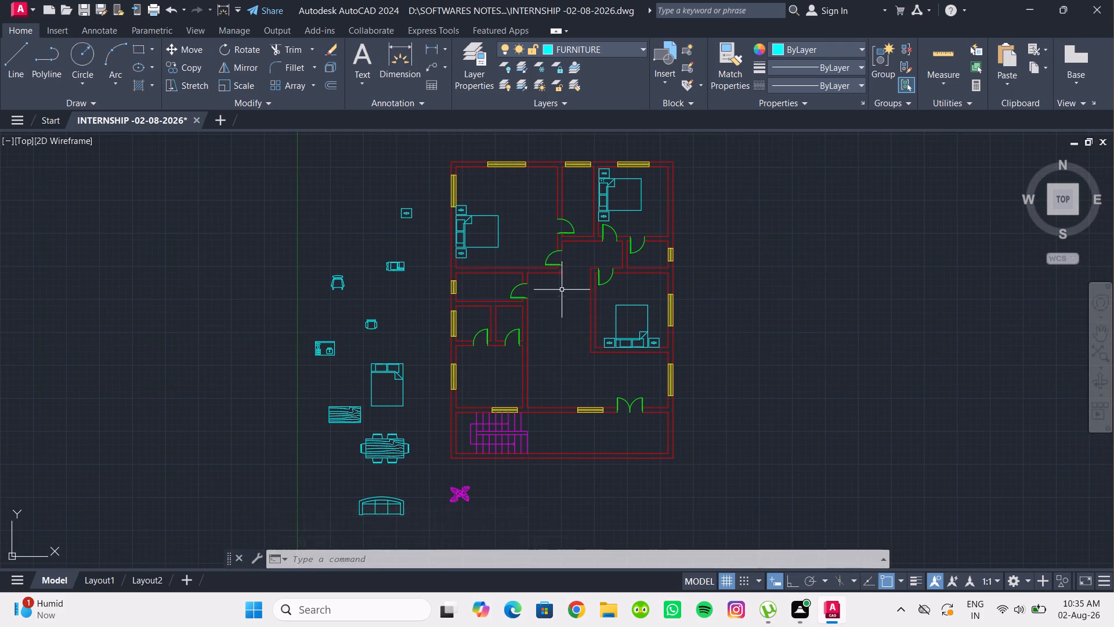
Set the toilet block above the floor plan to the Pullchain (Front) view.
scroll(553, 305, "down", 1)
middle_click_drag(555, 317, 591, 385)
scroll(638, 257, "up", 3)
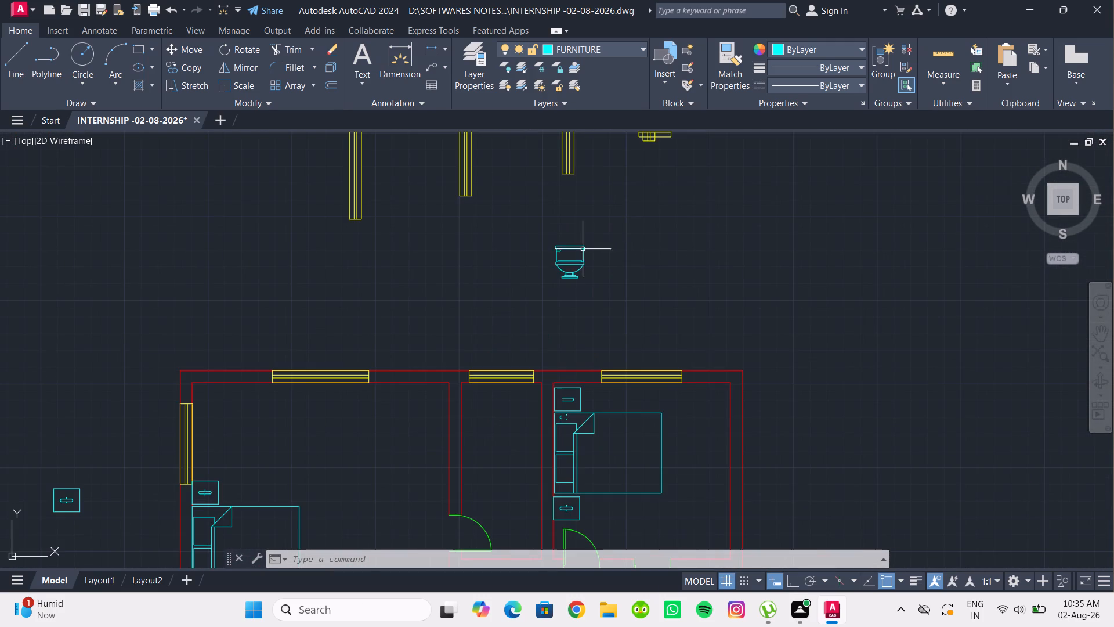
left_click(582, 254)
left_click(552, 289)
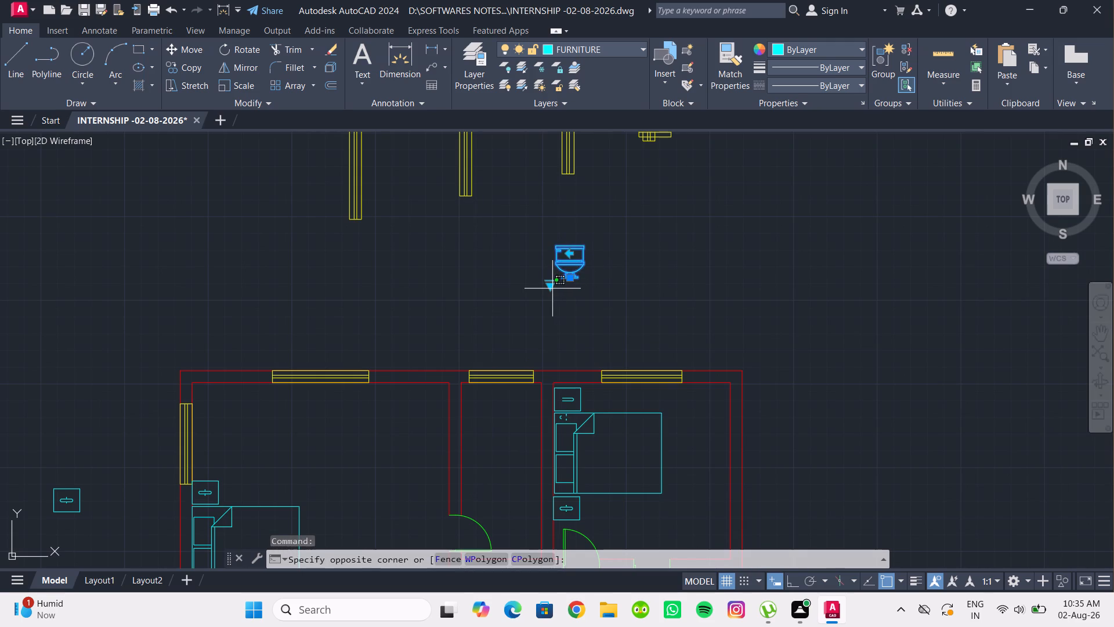
left_click(549, 286)
left_click(548, 287)
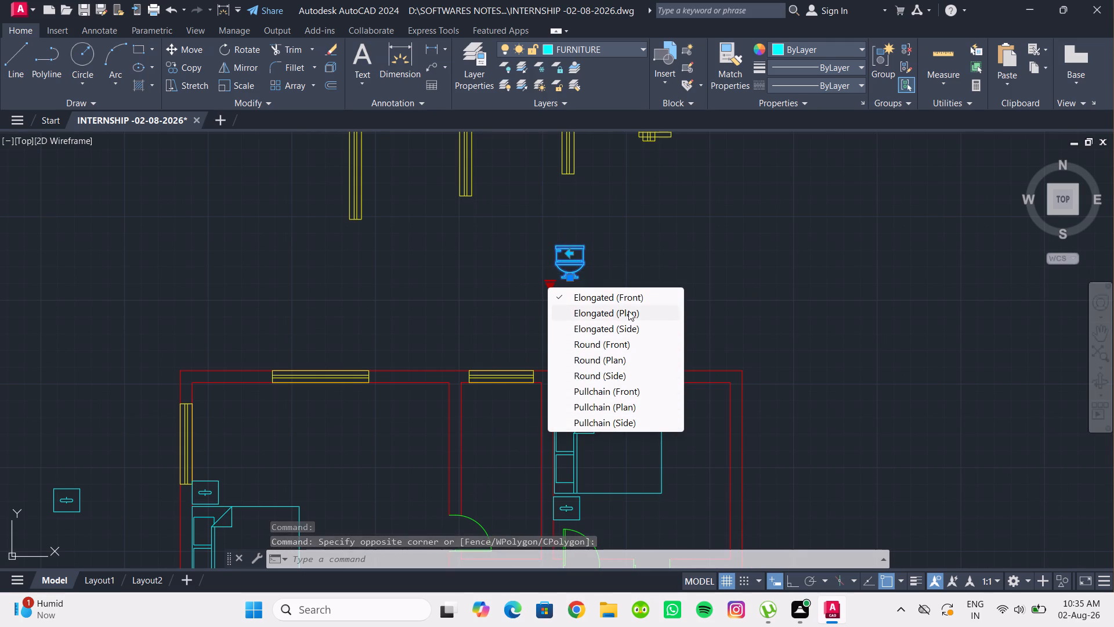
left_click(625, 395)
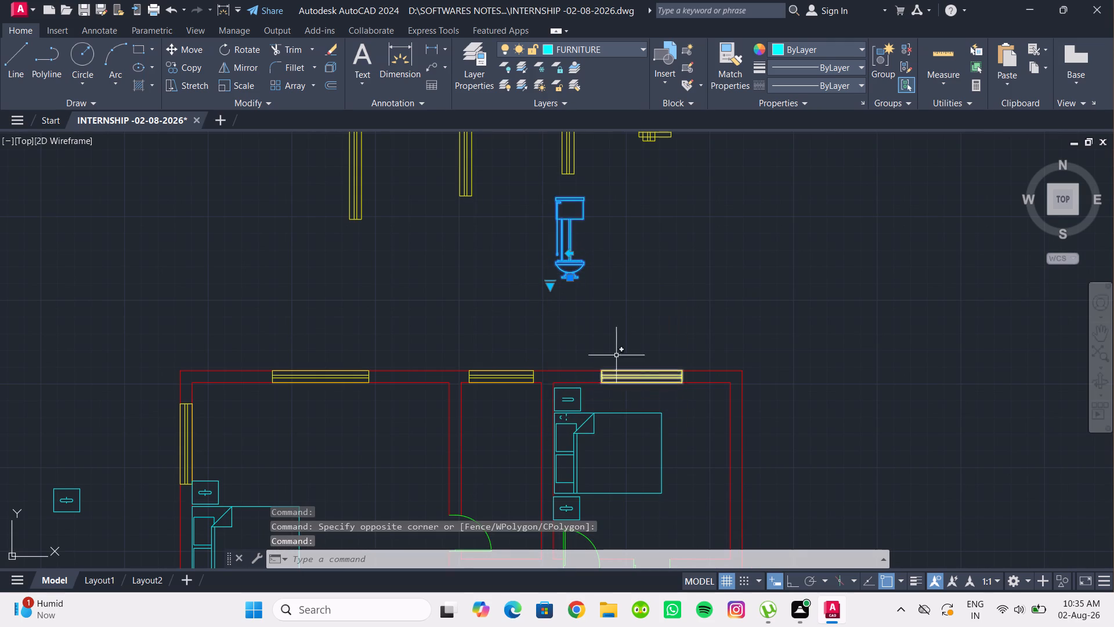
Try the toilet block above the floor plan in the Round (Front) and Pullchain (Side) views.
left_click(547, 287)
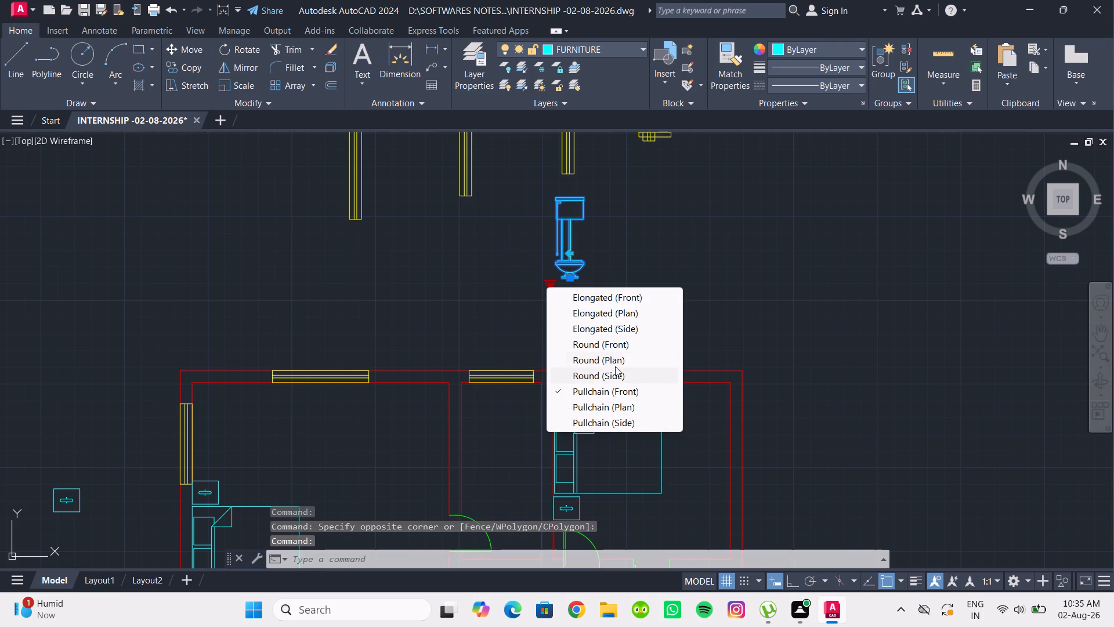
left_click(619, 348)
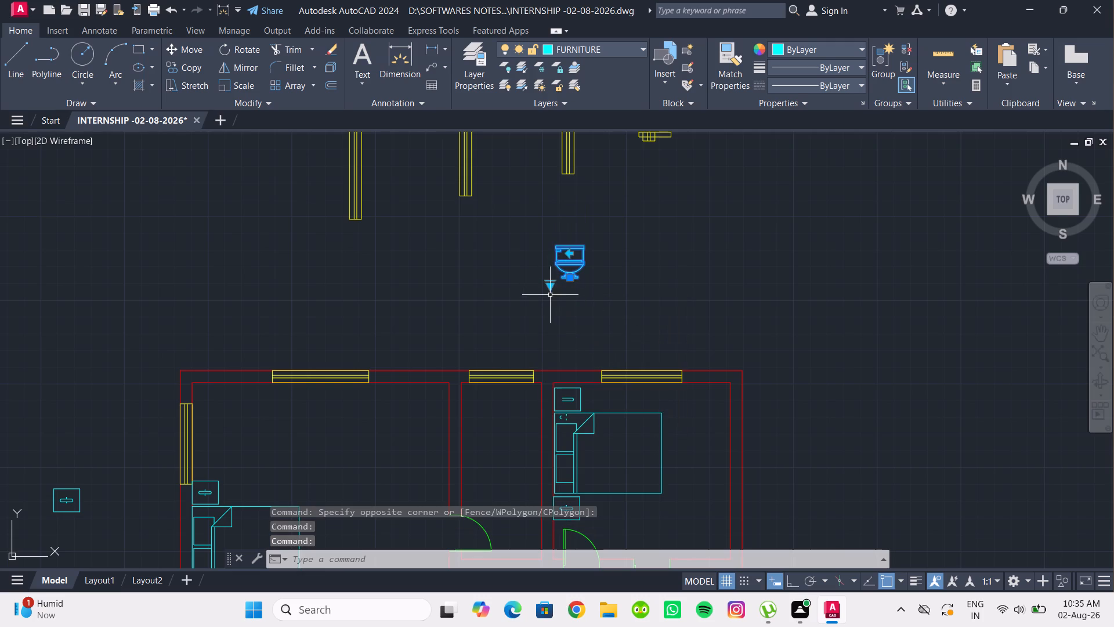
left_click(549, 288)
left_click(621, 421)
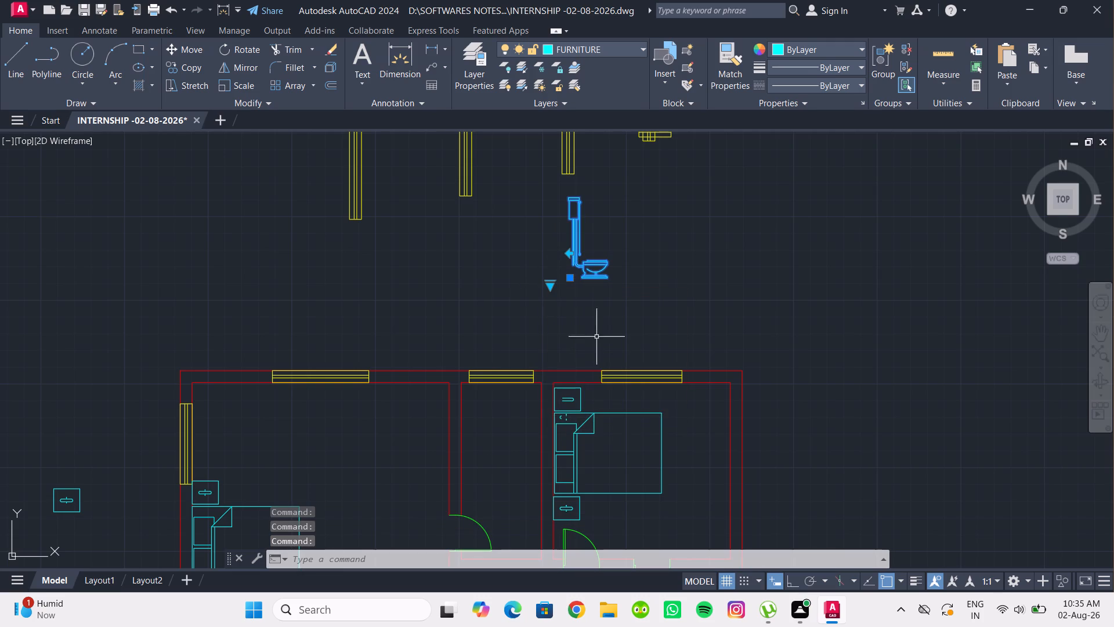
Set the toilet block above the floor plan to the Elongated (Plan) view.
left_click(551, 290)
left_click(551, 291)
left_click(567, 323)
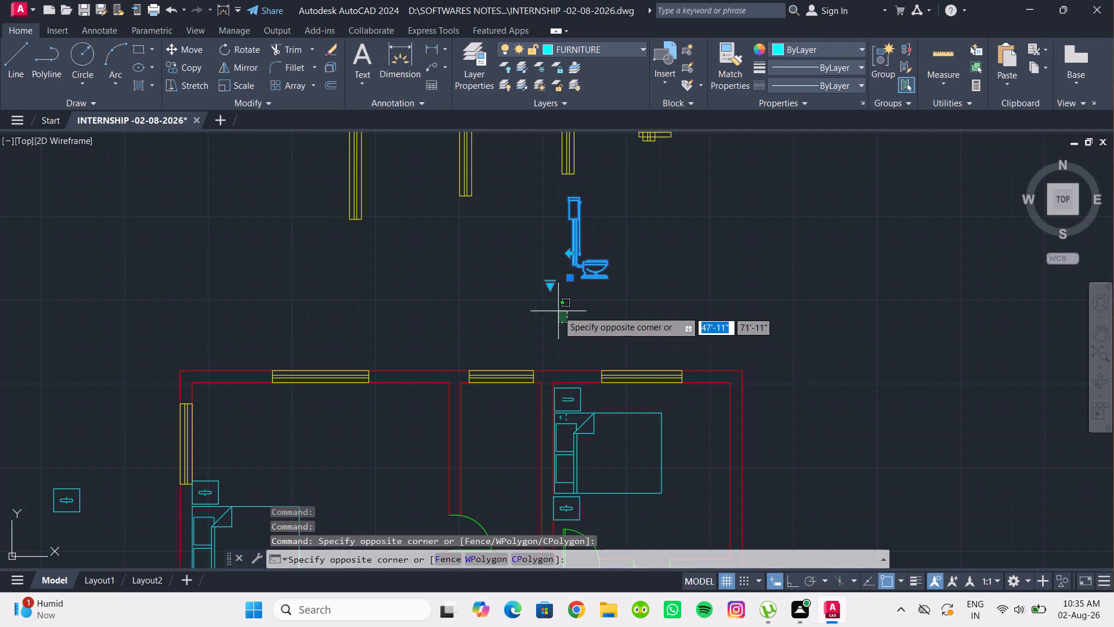
left_click(554, 295)
left_click(551, 287)
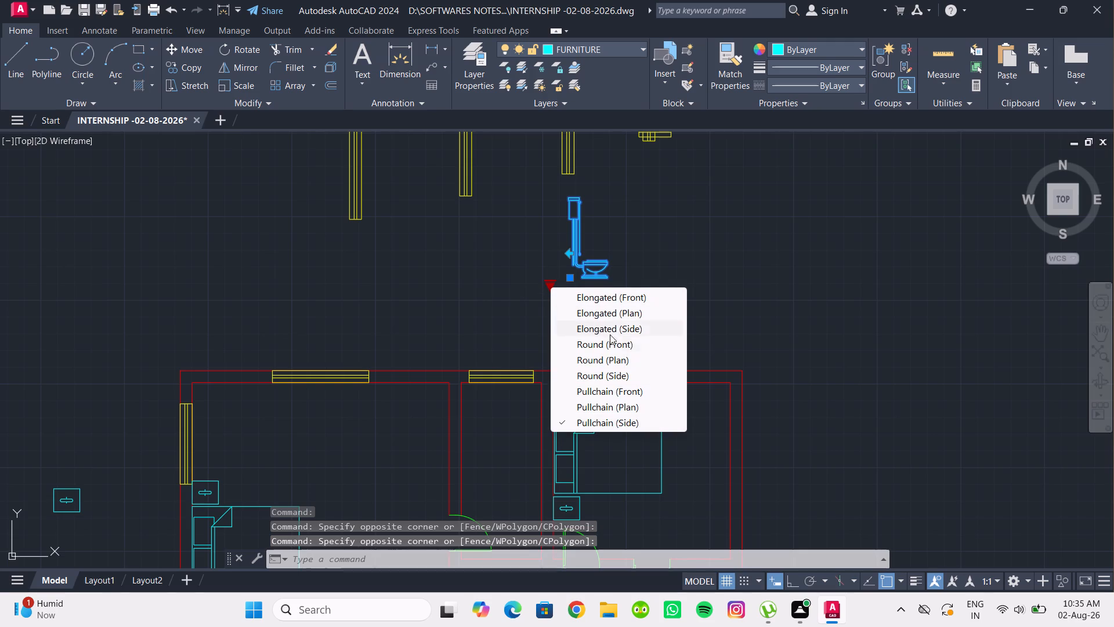
left_click(645, 318)
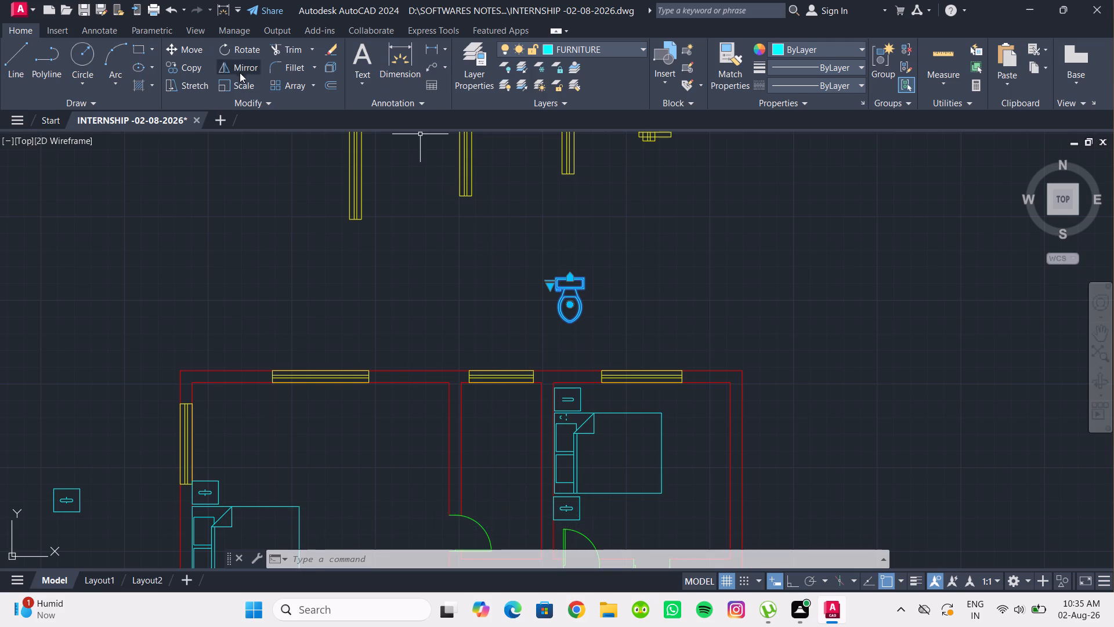
Rotate the toilet block 90 degrees counterclockwise with Ortho on, so its tank faces left and its bowl right.
left_click(255, 51)
left_click(574, 317)
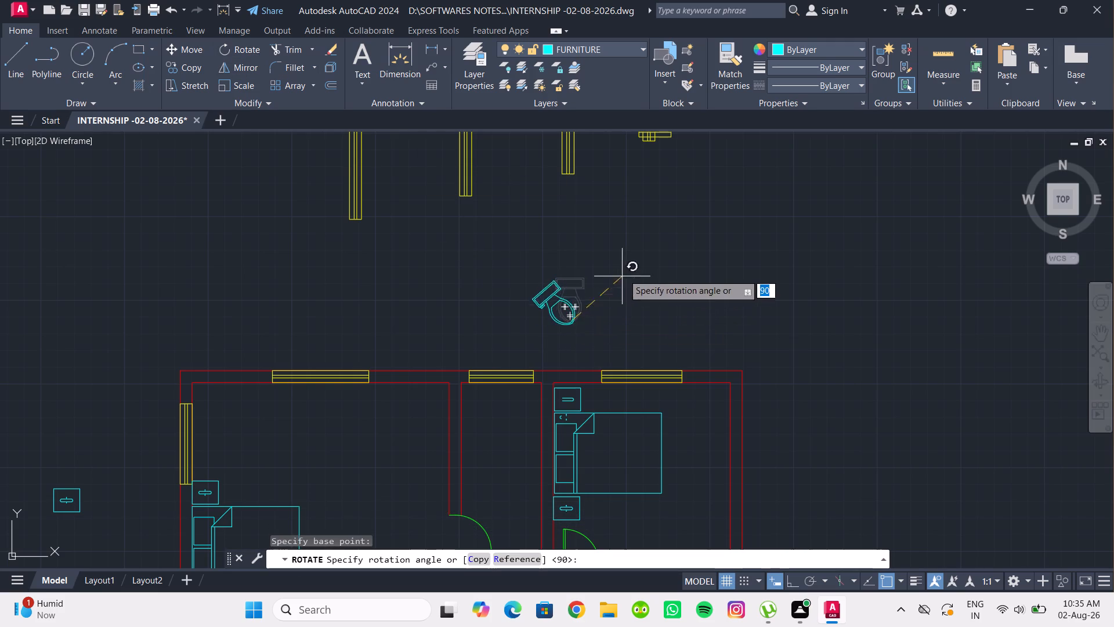
left_click(789, 585)
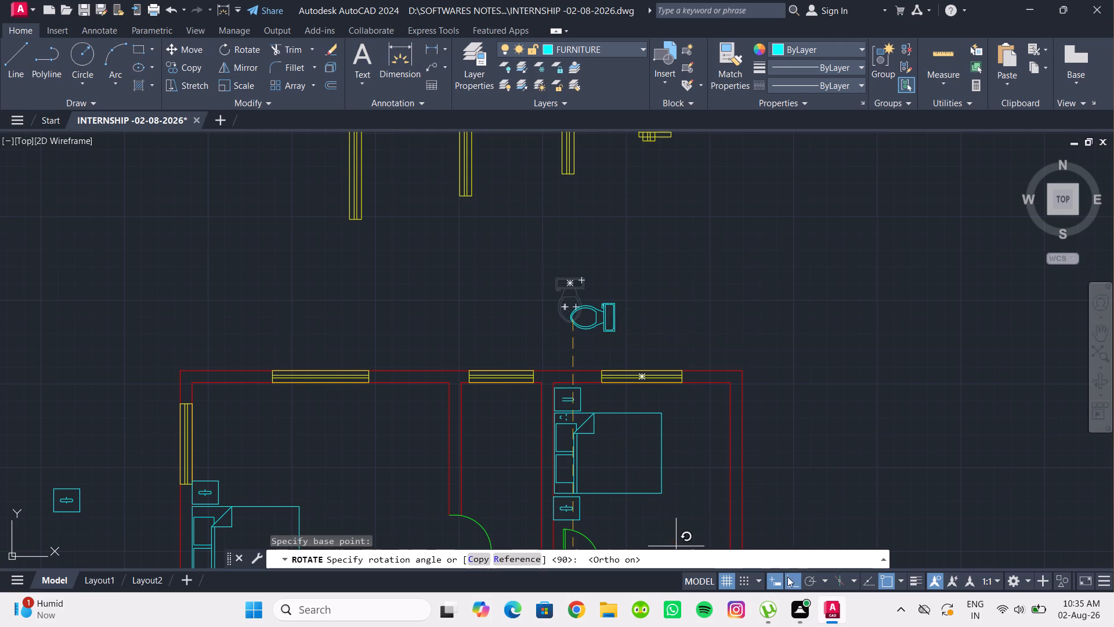
left_click(537, 228)
Copy the toilet from the midpoint of its tank's back edge onto the left wall of the top middle bathroom, just below its window wall.
left_click(596, 353)
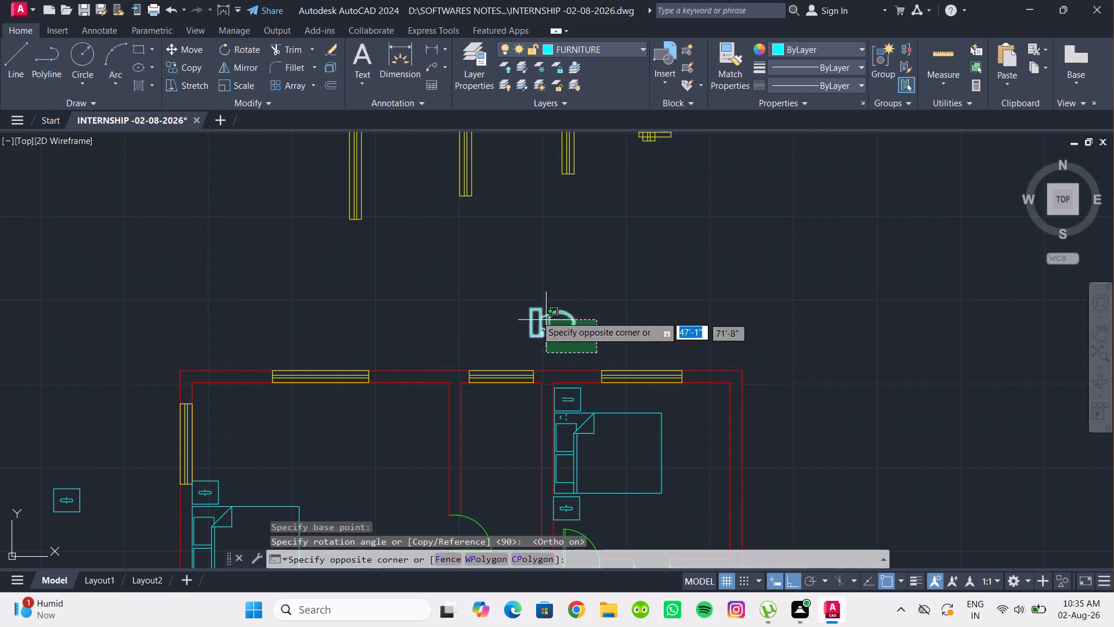
left_click(508, 296)
left_click(178, 69)
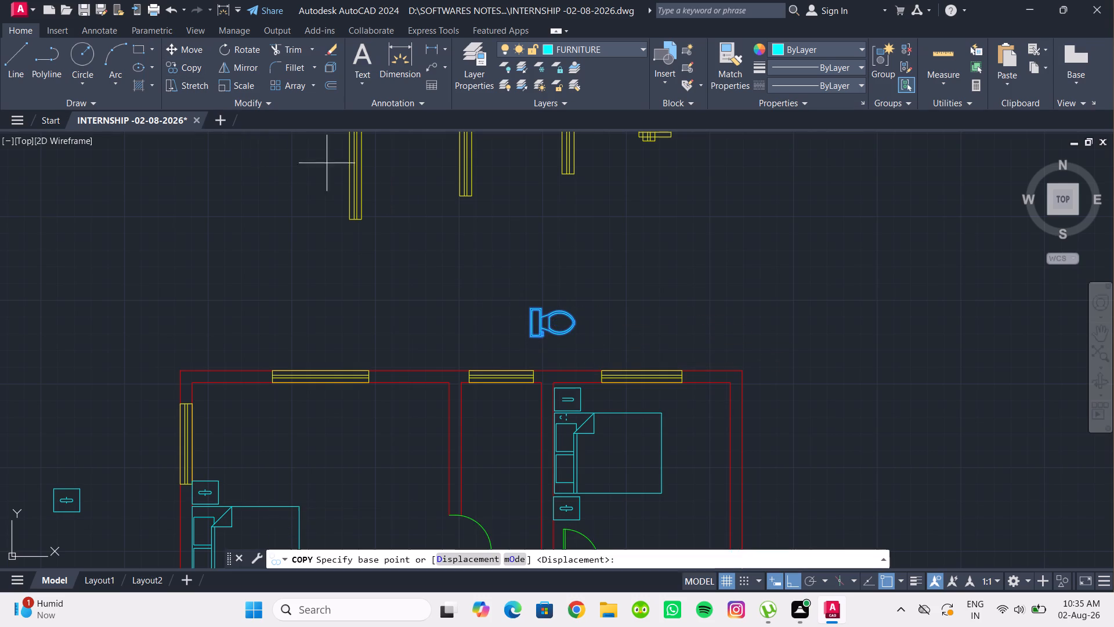
scroll(577, 343, "up", 3)
left_click(463, 295)
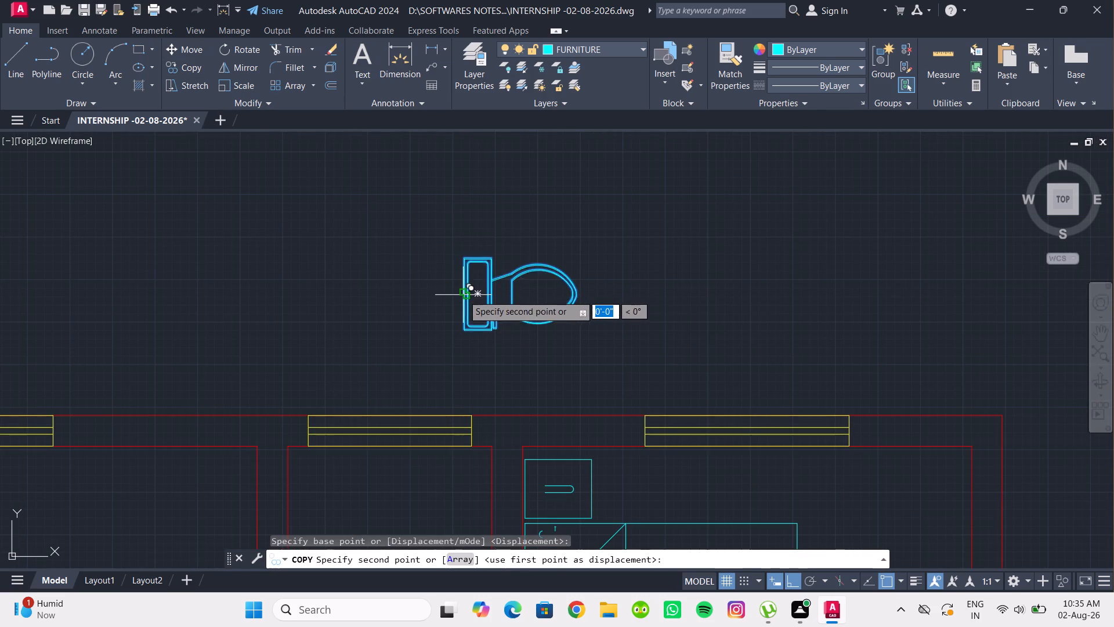
scroll(409, 305, "down", 1)
middle_click_drag(409, 305, 428, 234)
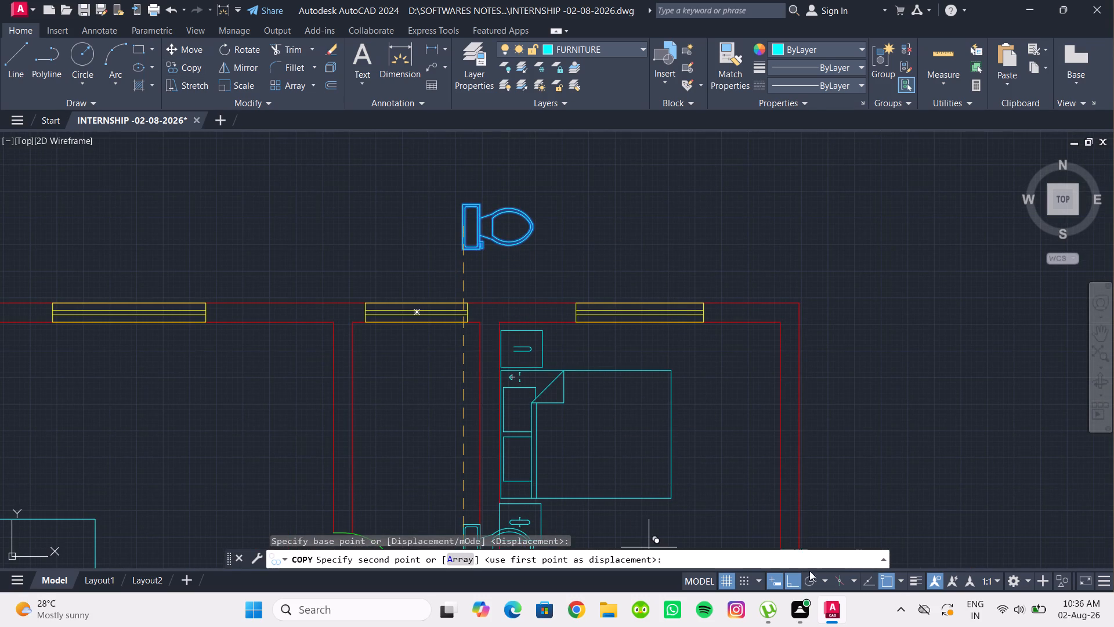
left_click(797, 582)
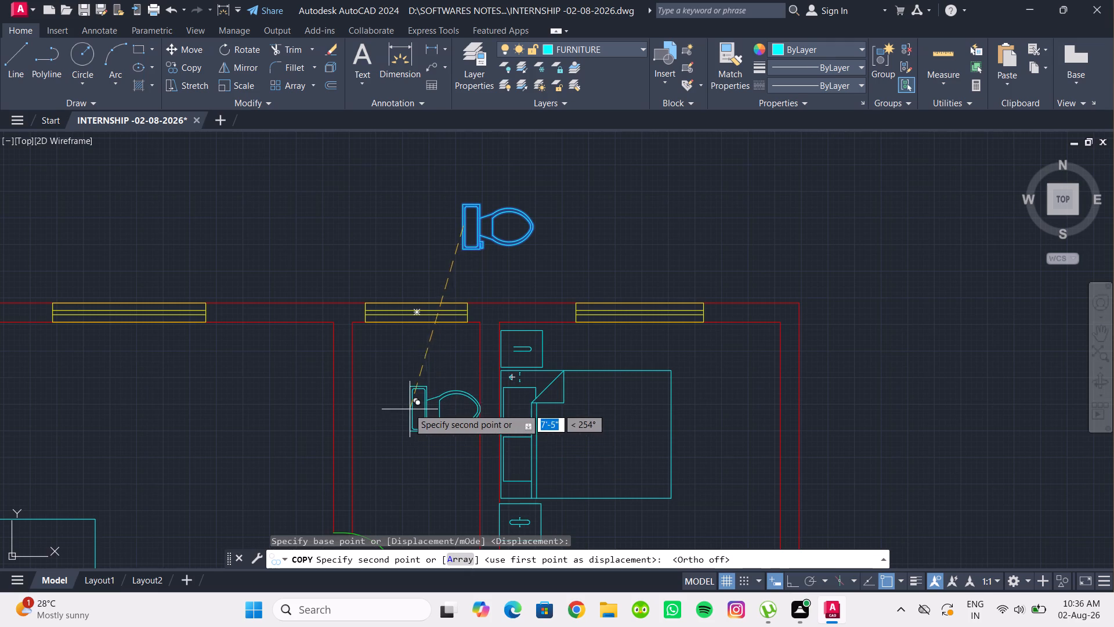
left_click(353, 362)
Place another toilet copy against the window on the left wall of the narrow room below the upper-left bedroom.
scroll(404, 334, "down", 2)
middle_click_drag(403, 340, 526, 156)
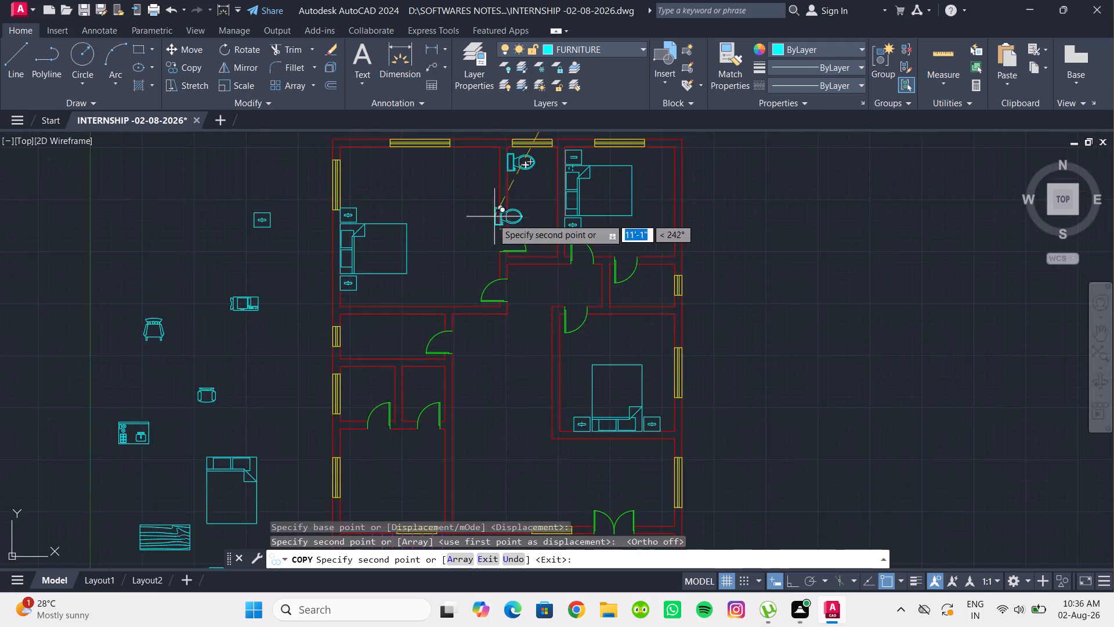
scroll(477, 251, "down", 2)
middle_click_drag(475, 261, 489, 232)
scroll(448, 264, "up", 3)
middle_click_drag(438, 256, 451, 270)
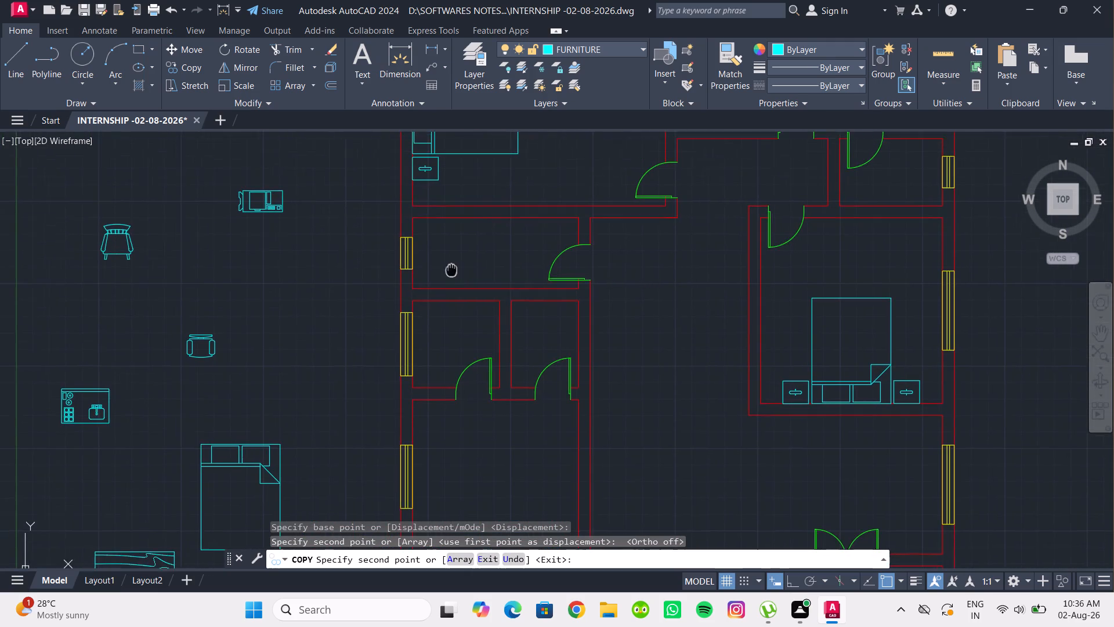
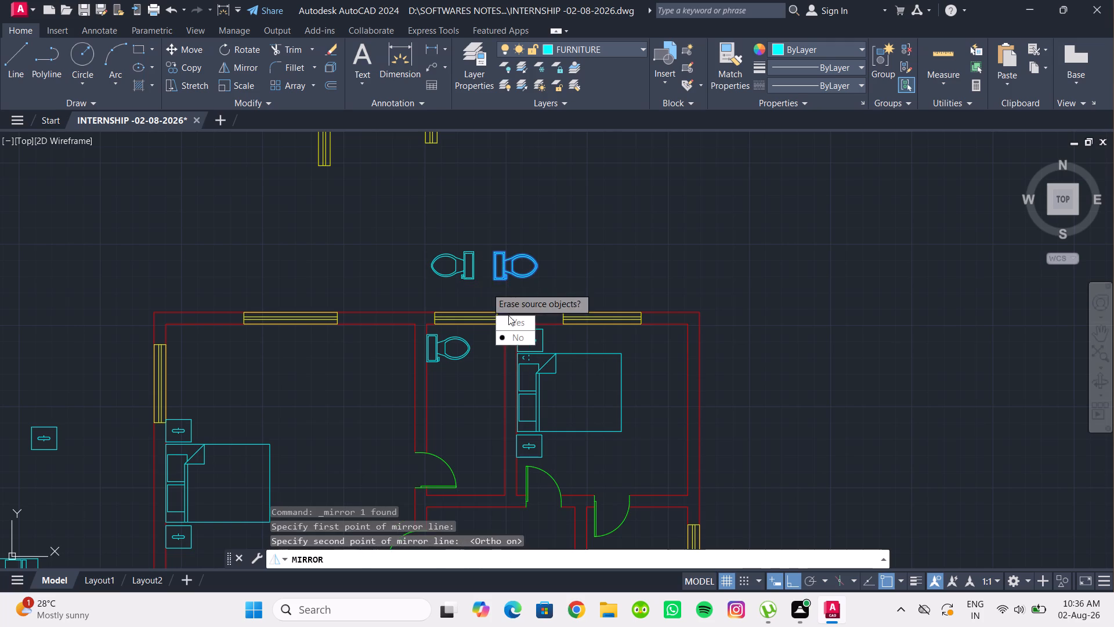
Complete the mirror of the toilet above the floor plan, erasing the source object.
left_click_drag(512, 321, 487, 287)
With Ortho off, copy the mirrored toilet from its tank's back-edge midpoint onto the window in the small right-hand bathroom's right wall.
left_click_drag(486, 278, 428, 250)
left_click_drag(395, 233, 395, 226)
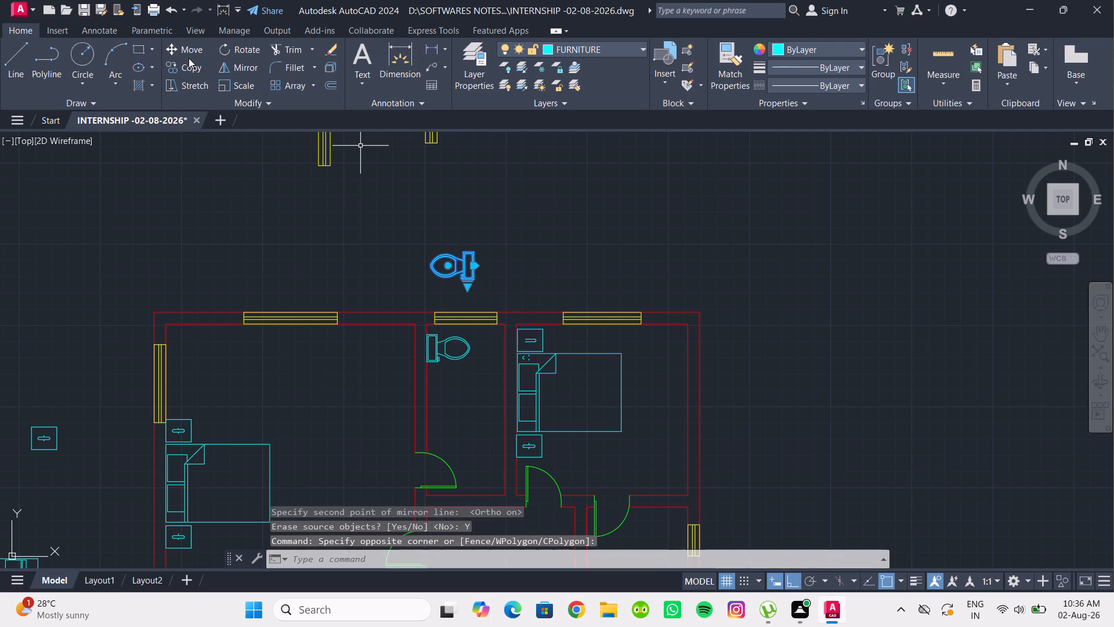
left_click(189, 63)
scroll(490, 264, "up", 3)
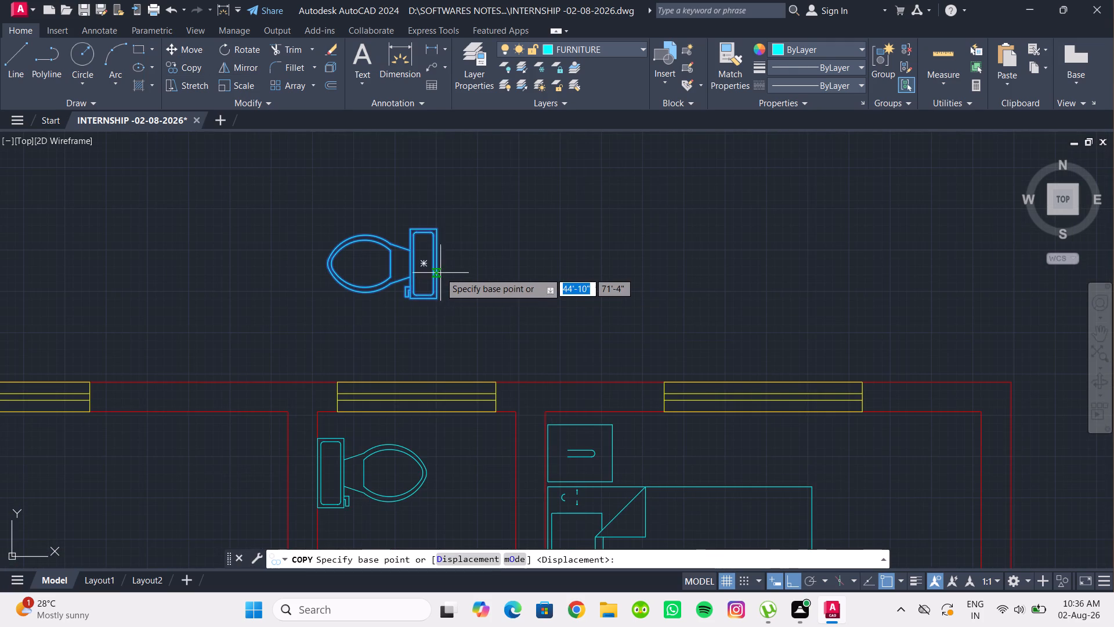
left_click(438, 266)
scroll(534, 281, "down", 2)
middle_click_drag(534, 282, 502, 188)
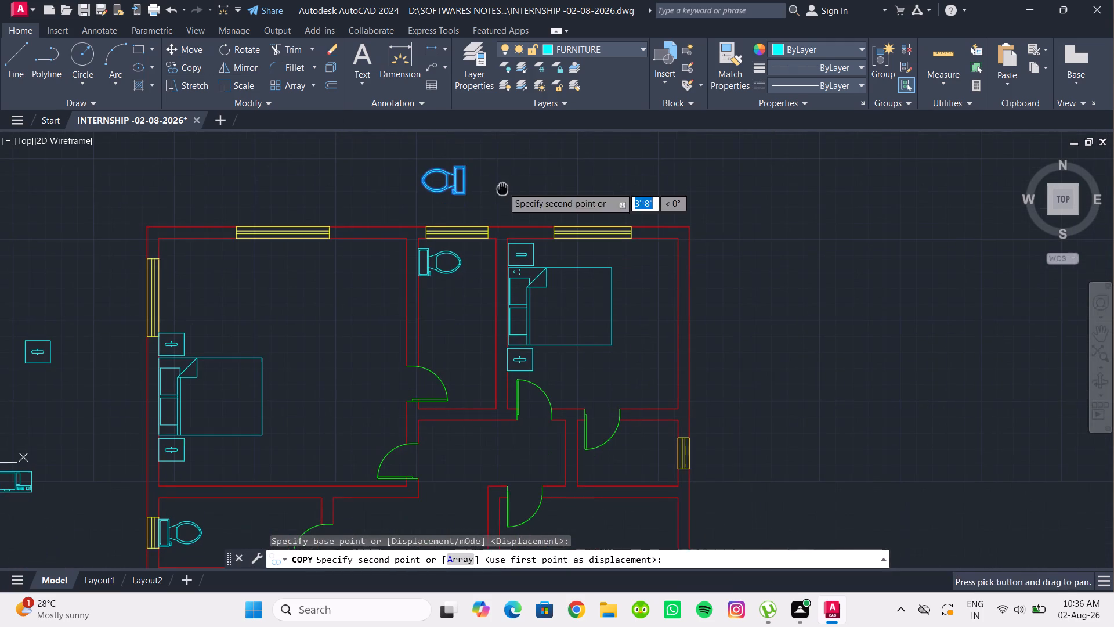
left_click_drag(788, 579, 786, 574)
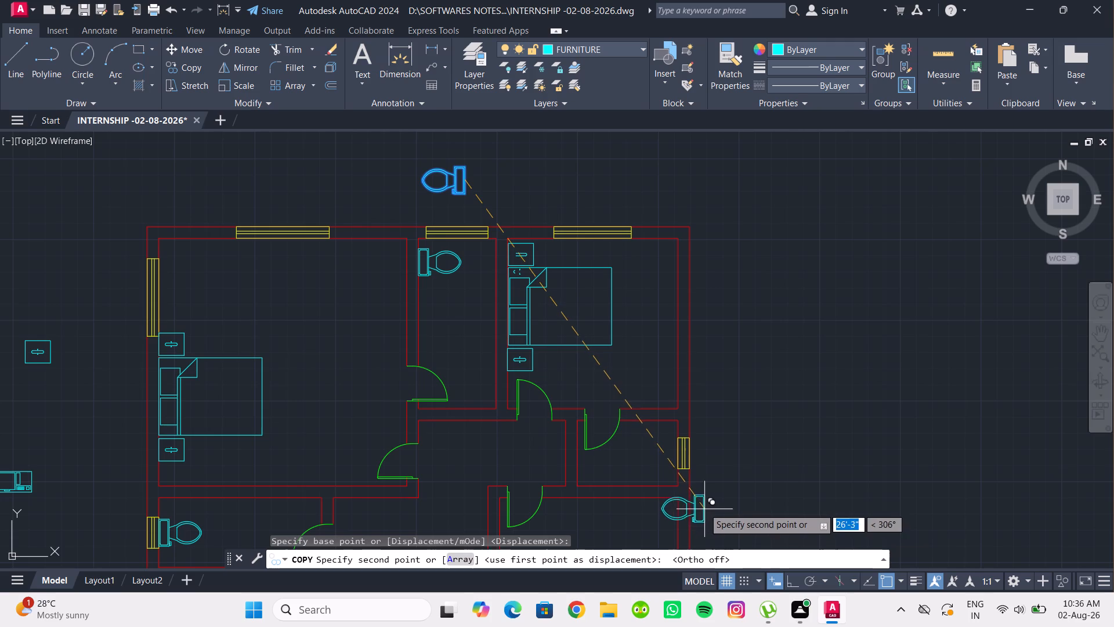
scroll(655, 461, "up", 2)
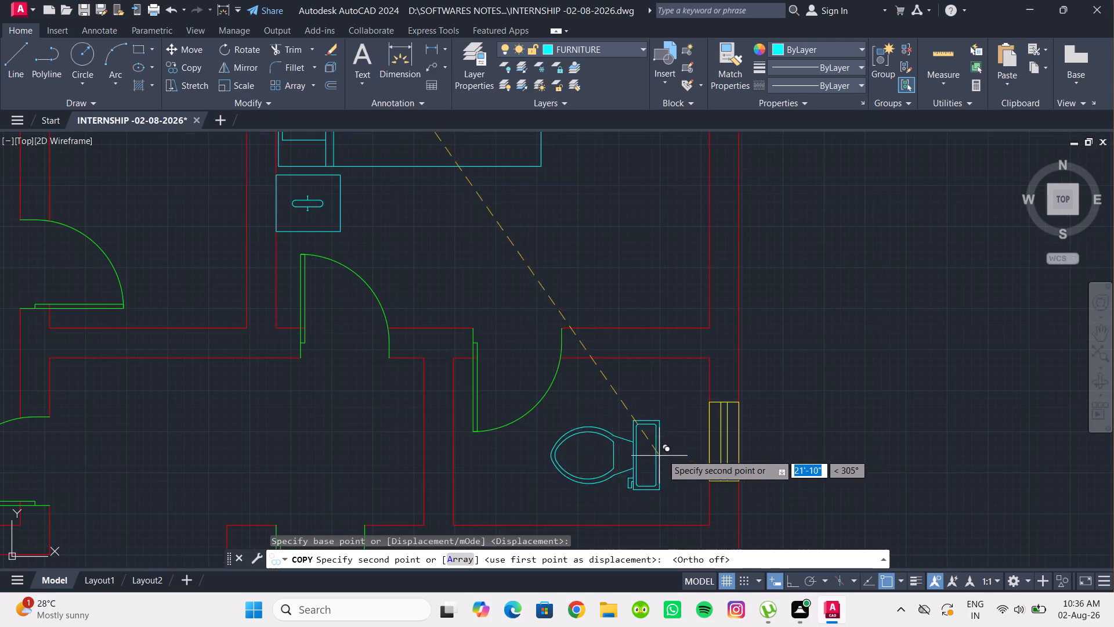
left_click(710, 442)
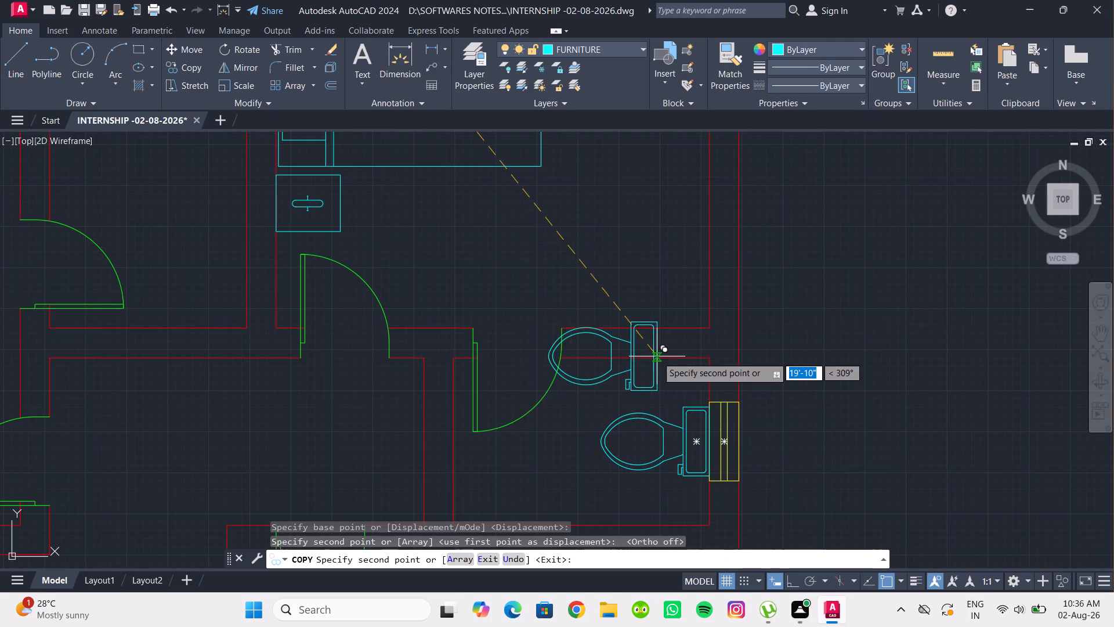
key("Escape")
Draw a horizontal counter line on the FURNITURE layer across the lower-left room, from the left window's lower inner corner to the right wall.
scroll(658, 355, "down", 4)
middle_click_drag(656, 352, 700, 336)
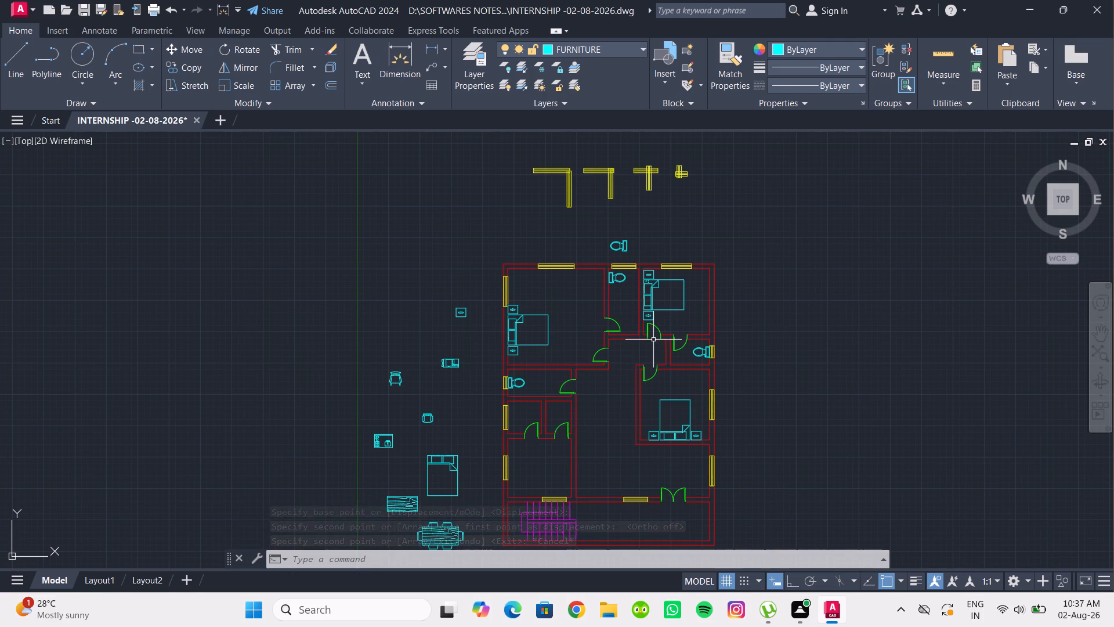
scroll(657, 359, "down", 1)
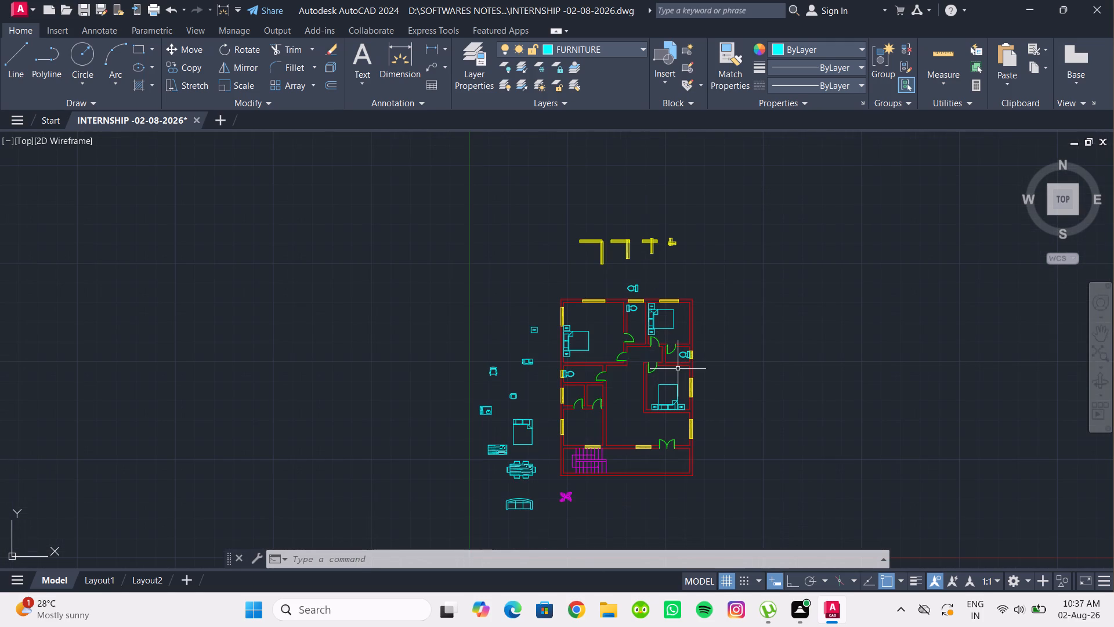
scroll(656, 334, "down", 1)
middle_click_drag(656, 337, 660, 283)
scroll(618, 347, "up", 1)
middle_click_drag(616, 353, 602, 302)
scroll(598, 316, "up", 1)
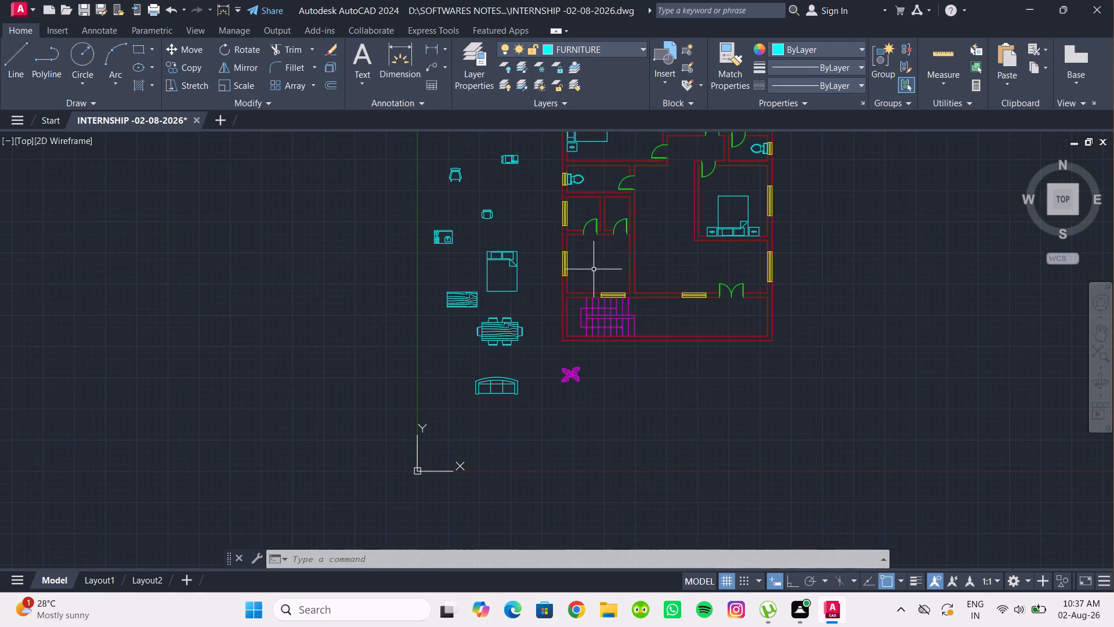
scroll(591, 255, "up", 2)
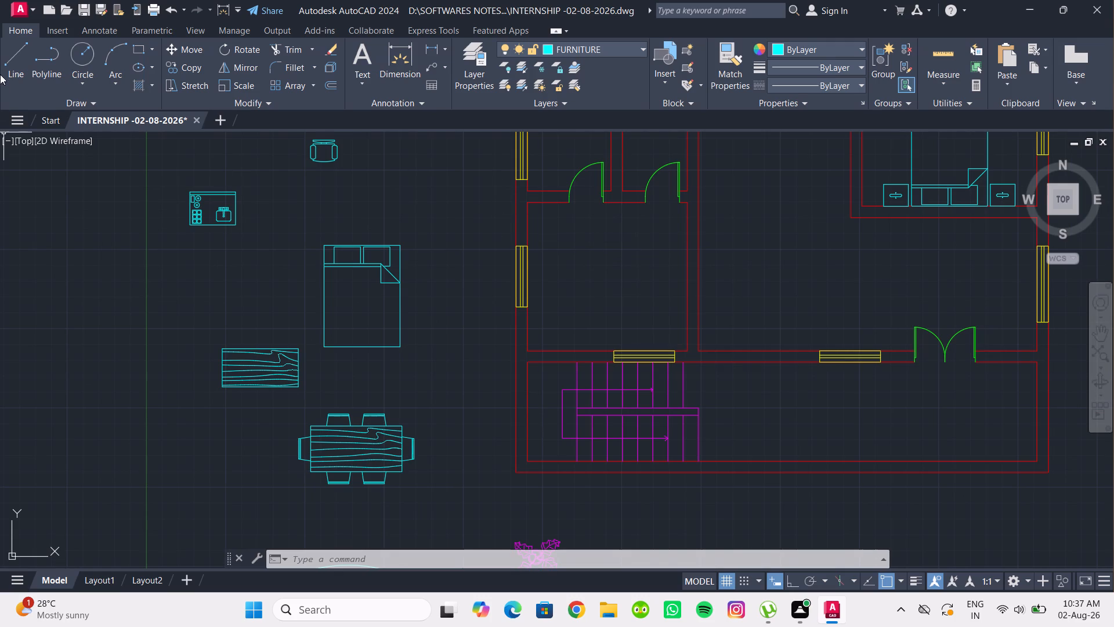
left_click(591, 49)
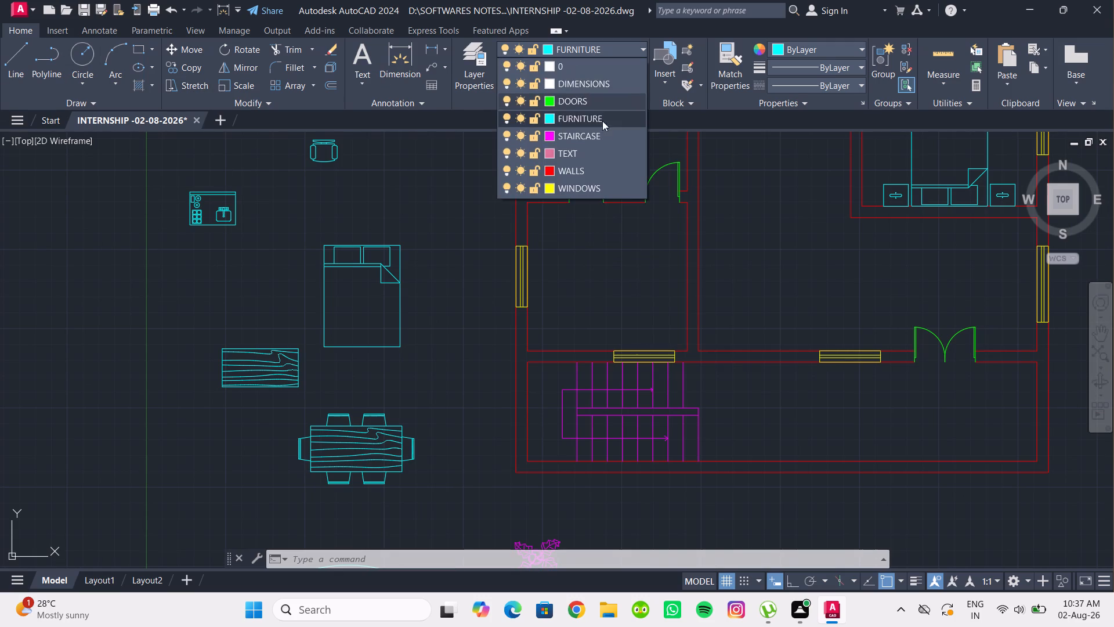
left_click(592, 45)
left_click(6, 67)
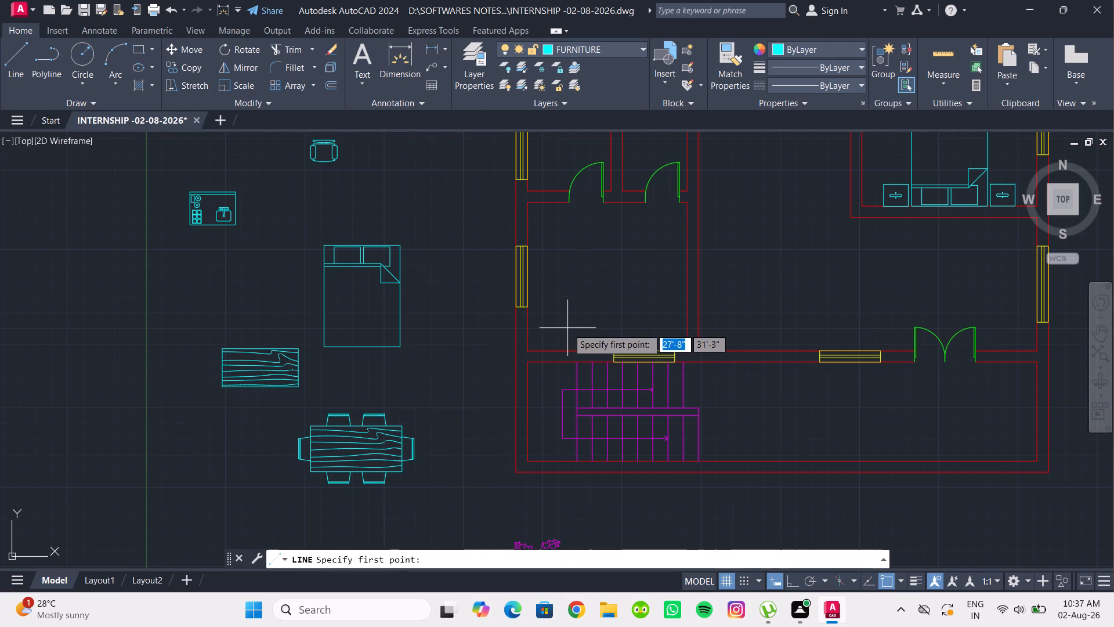
left_click(529, 307)
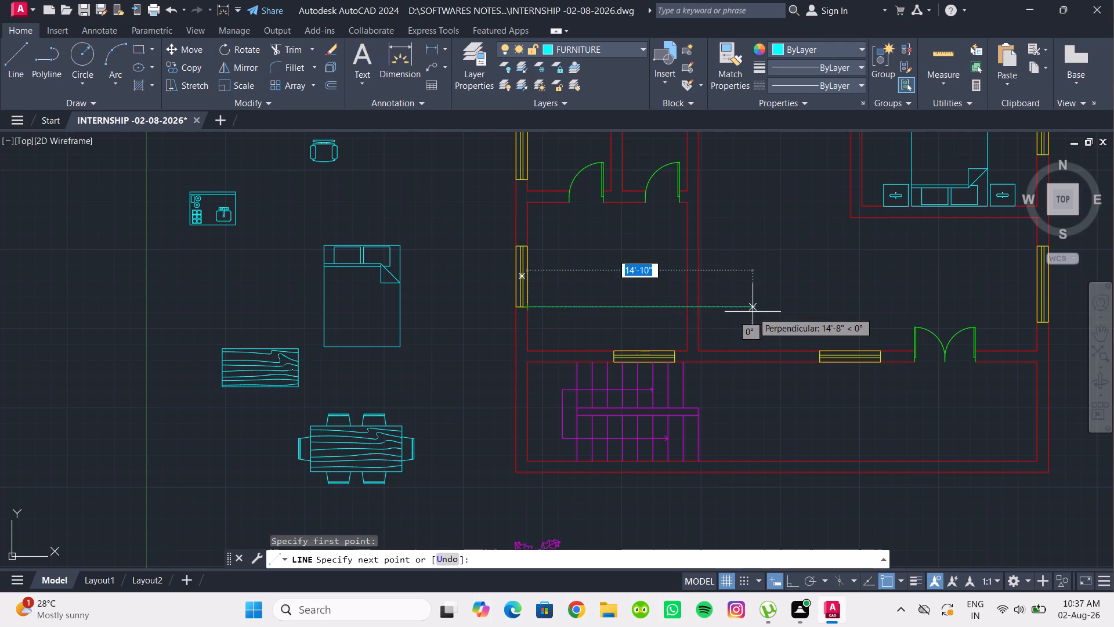
left_click(688, 308)
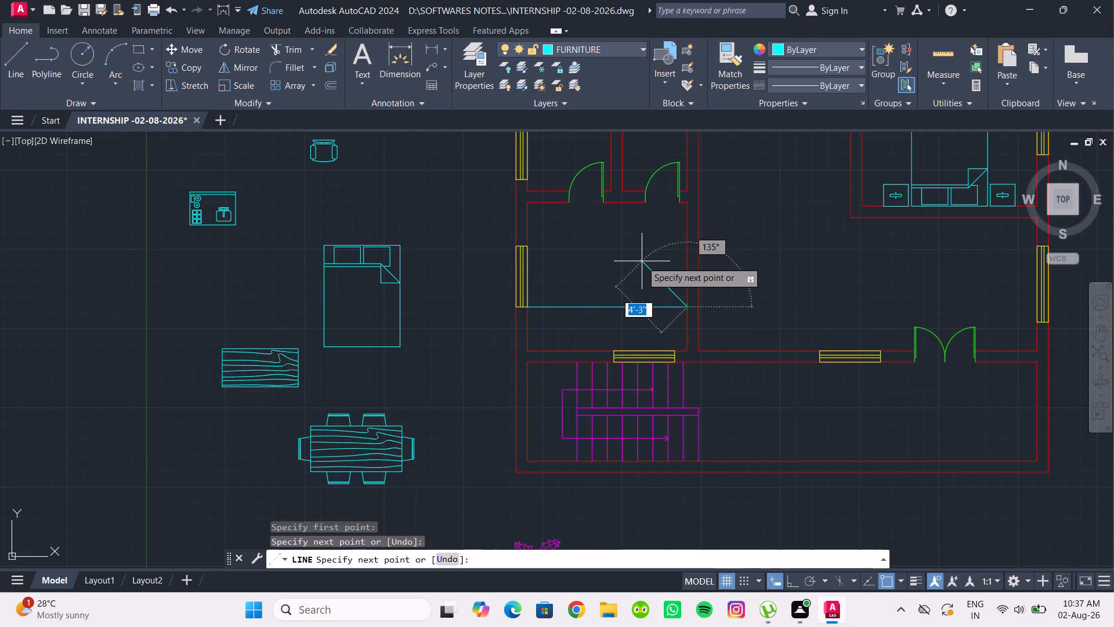
key("Escape")
Copy the stove-and-sink block from its bottom edge into the left part of the counter strip in the lower-left room.
scroll(620, 261, "down", 1)
middle_click_drag(621, 262, 750, 264)
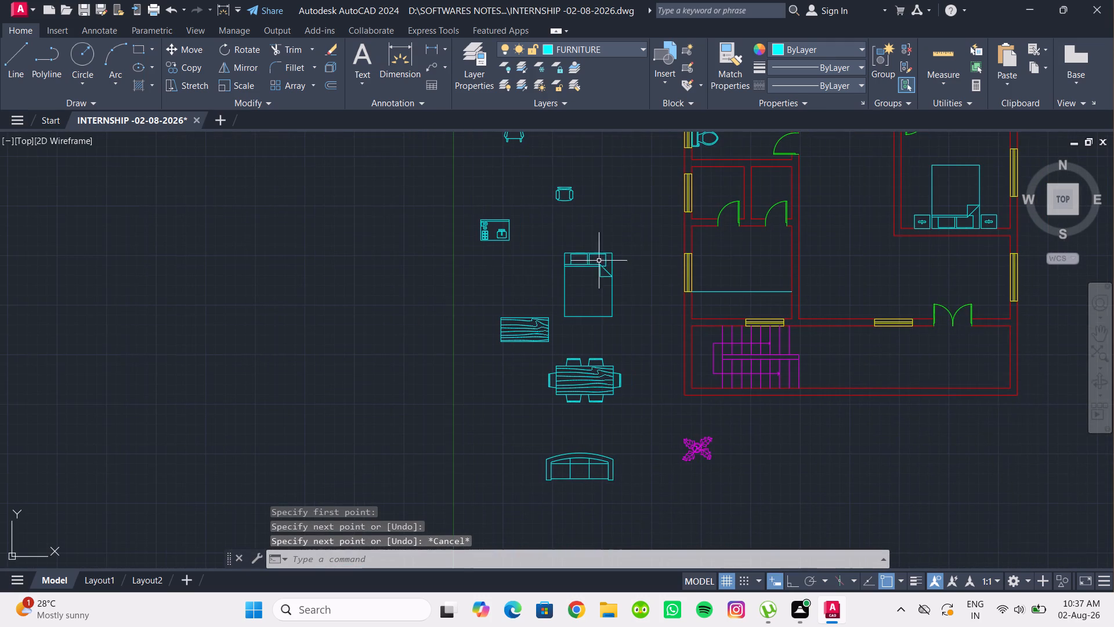
left_click_drag(525, 255, 513, 247)
left_click(454, 202)
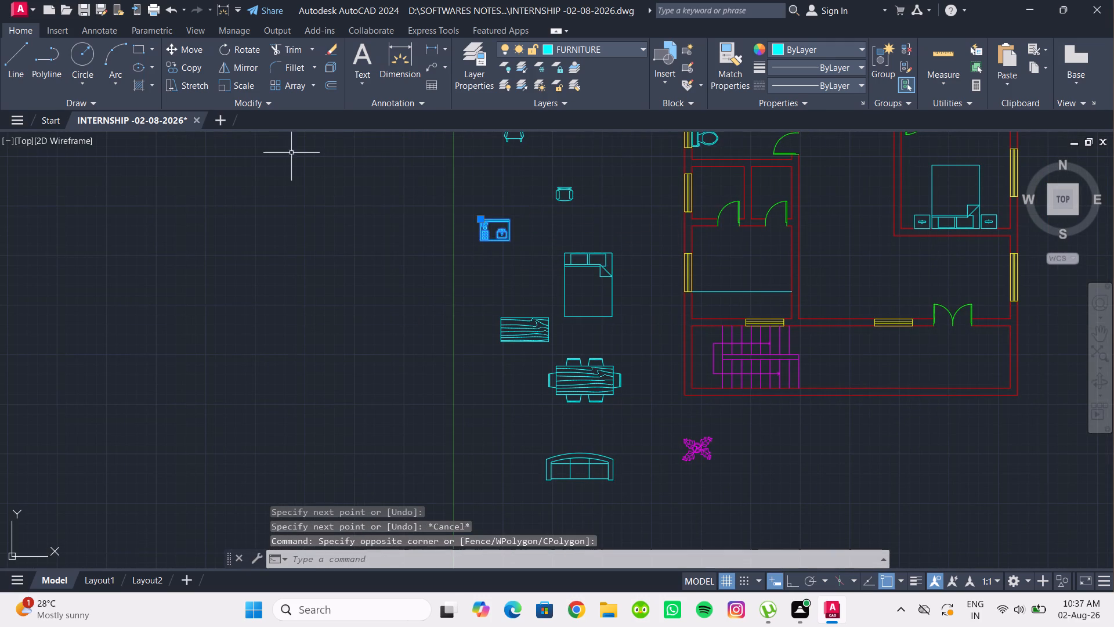
left_click(182, 68)
scroll(454, 261, "up", 2)
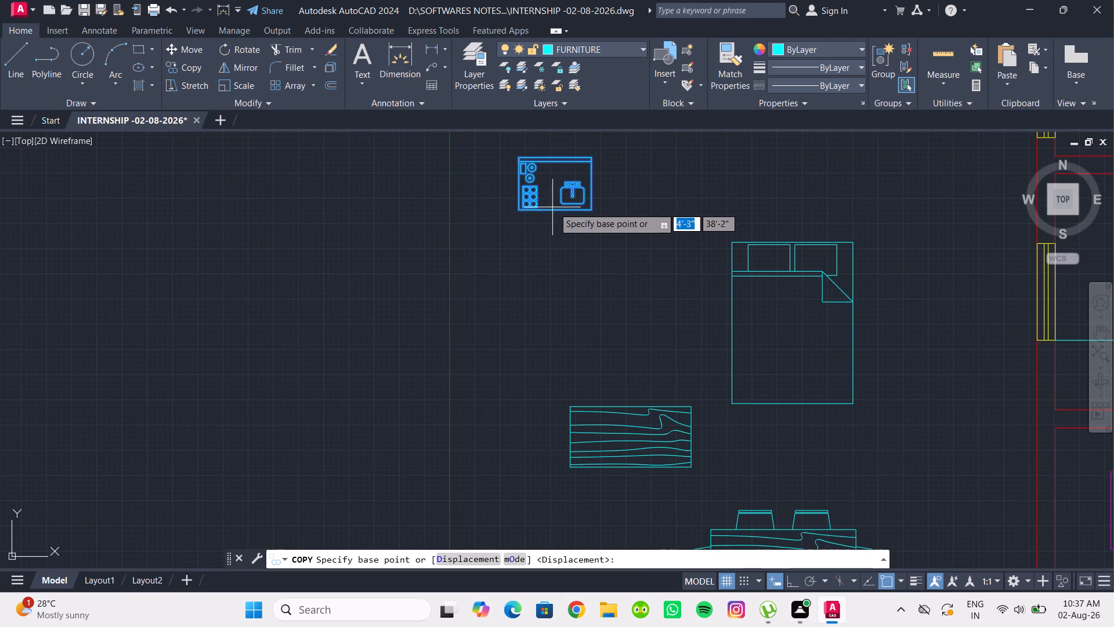
left_click(556, 214)
scroll(702, 314, "down", 2)
middle_click_drag(688, 308, 516, 265)
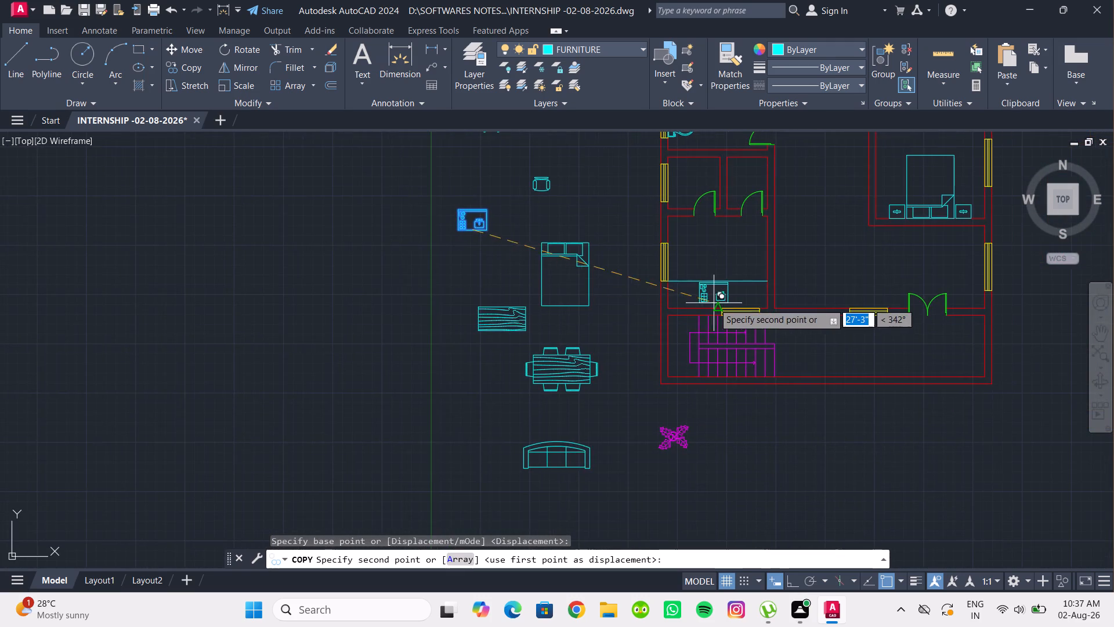
scroll(714, 302, "up", 3)
left_click(614, 316)
scroll(638, 233, "down", 2)
key("Escape")
Copy the microwave block from its top edge into the counter strip, to the right of the stove-and-sink unit.
middle_click_drag(534, 233, 578, 190)
scroll(563, 222, "down", 2)
middle_click_drag(563, 224, 566, 352)
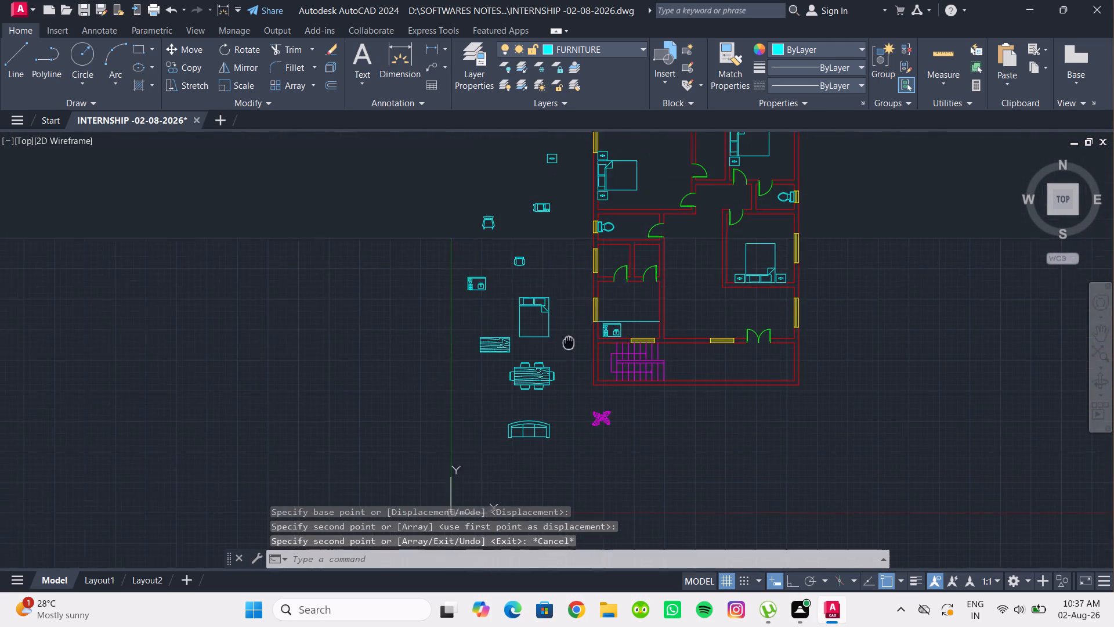
middle_click_drag(566, 352, 565, 353)
scroll(557, 230, "up", 3)
left_click_drag(554, 234, 518, 214)
left_click(414, 169)
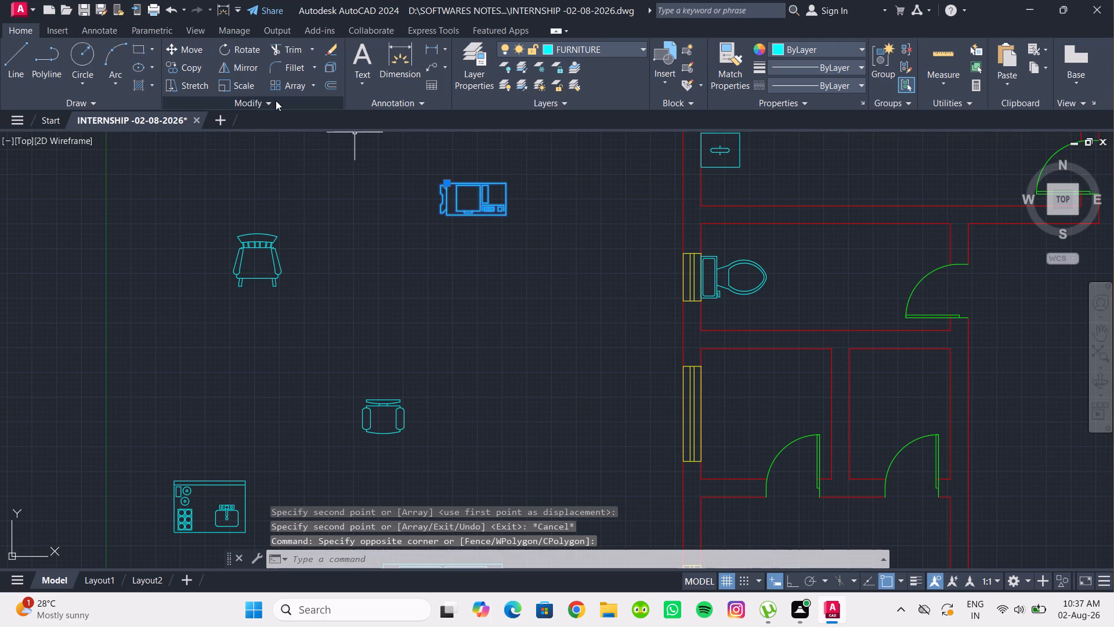
left_click(189, 68)
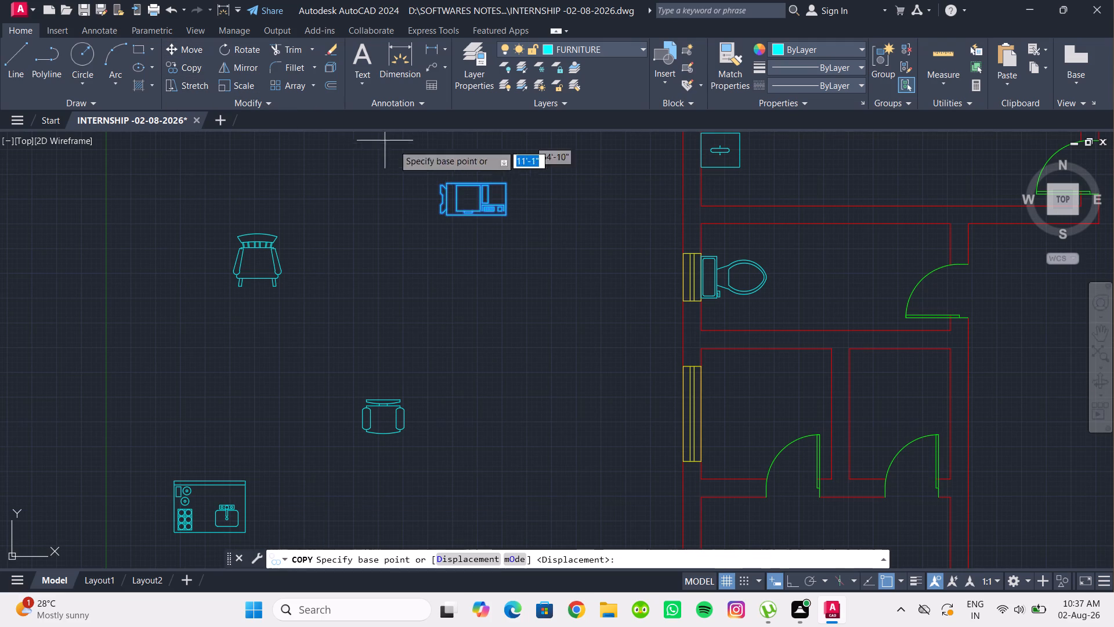
left_click(474, 185)
scroll(533, 261, "down", 2)
middle_click_drag(500, 248, 443, 196)
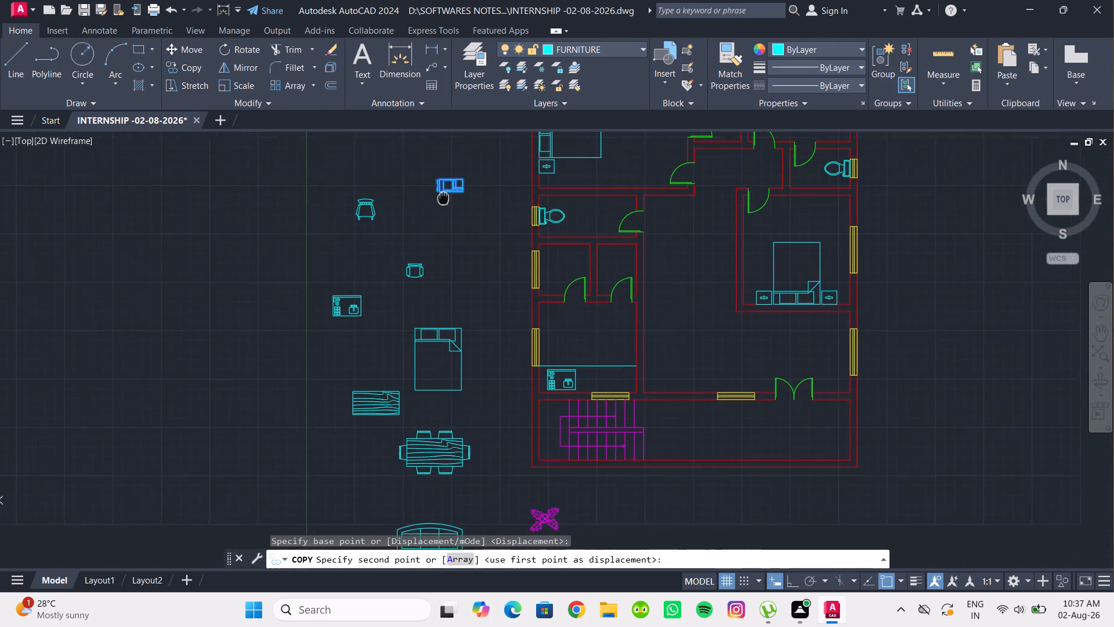
middle_click_drag(443, 196, 449, 195)
scroll(607, 364, "up", 3)
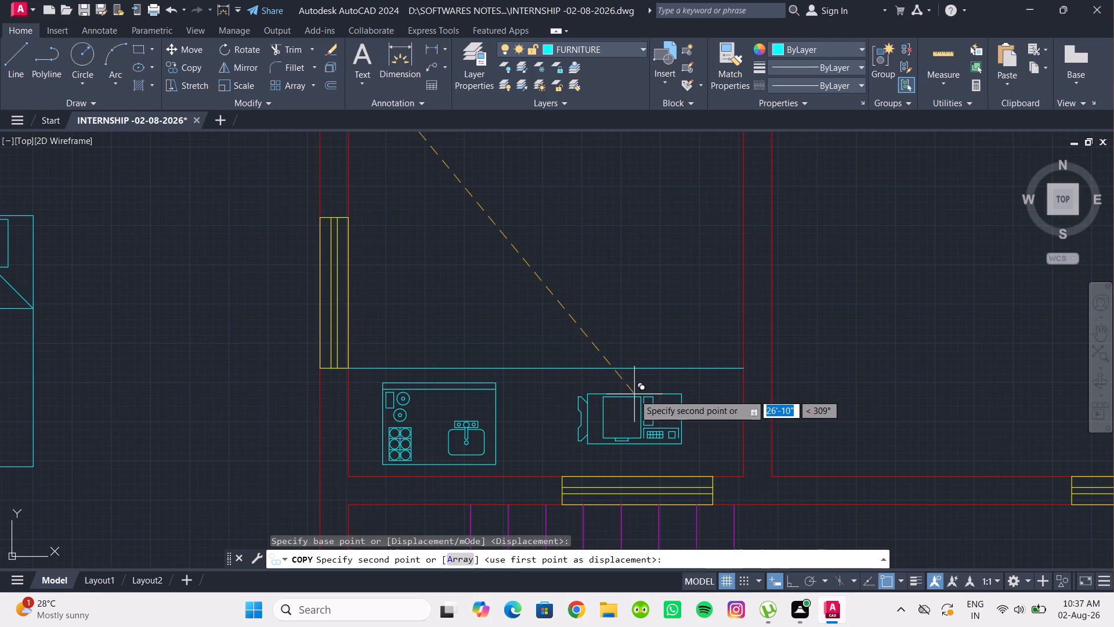
left_click(634, 394)
scroll(579, 273, "down", 1)
key("Escape")
Rotate the sofa below the dining table by 270 degrees with Ortho on, so its curved back faces right.
scroll(573, 254, "down", 2)
middle_click_drag(573, 254, 558, 351)
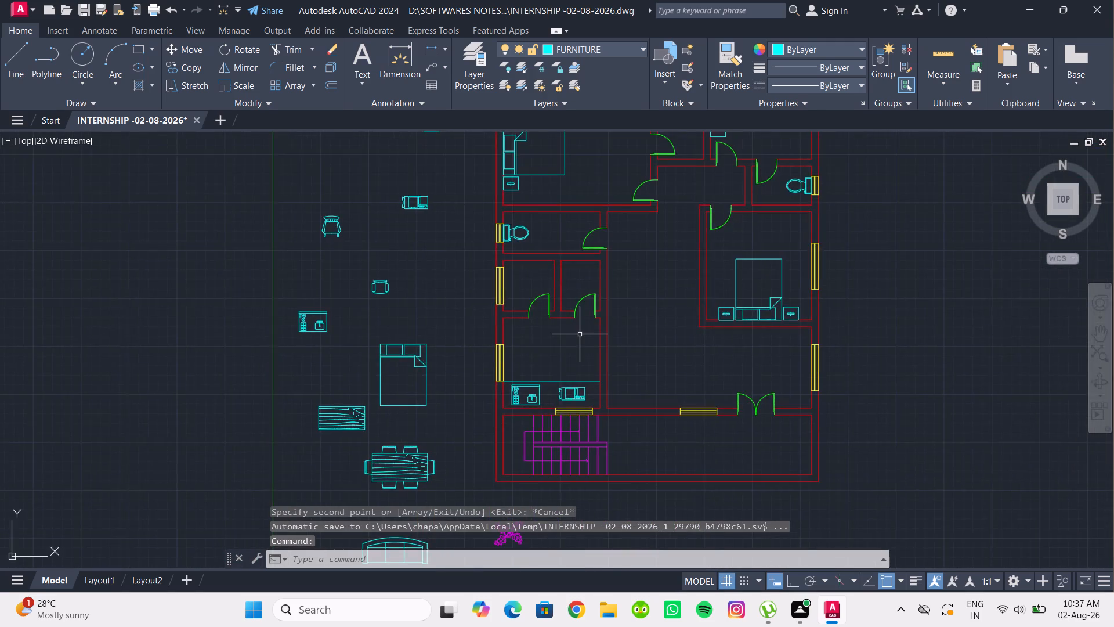
scroll(579, 334, "down", 1)
middle_click_drag(579, 334, 499, 330)
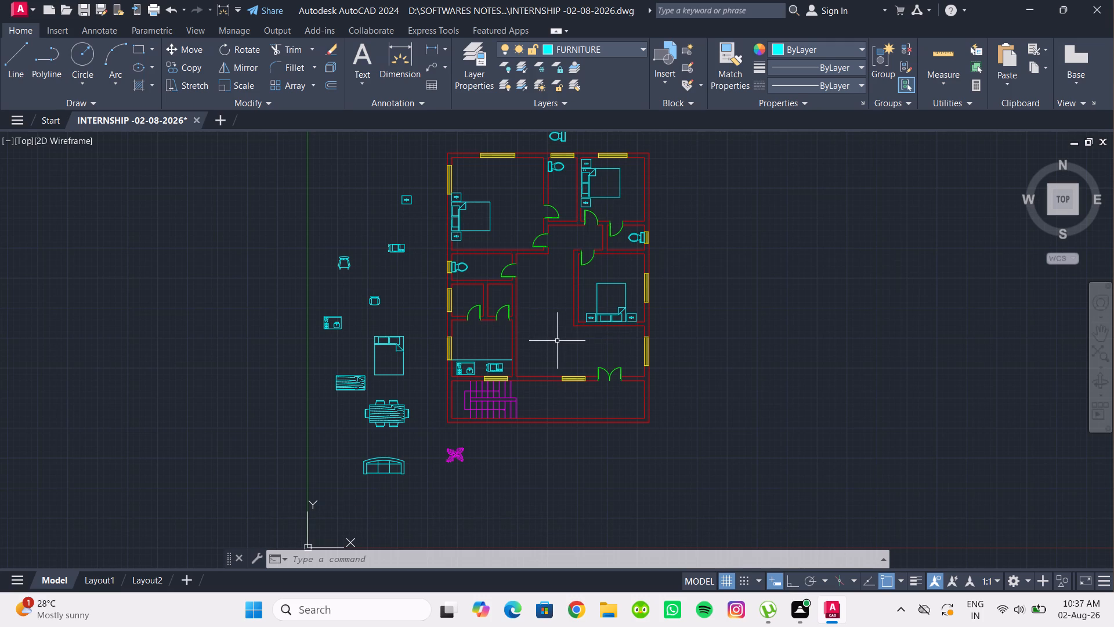
scroll(552, 340, "down", 1)
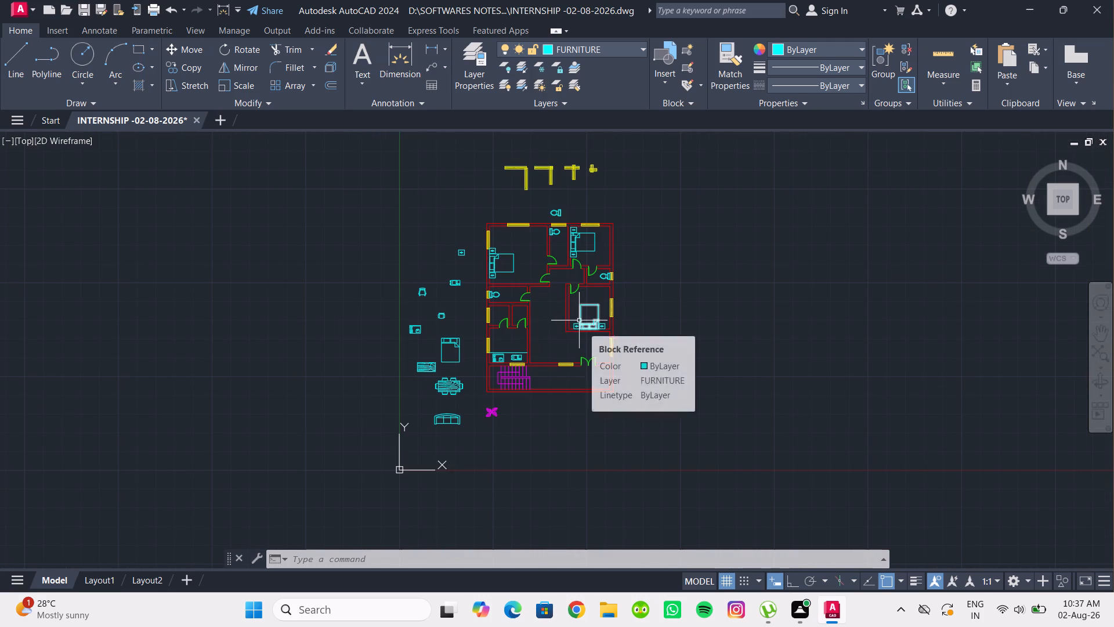
scroll(590, 347, "up", 1)
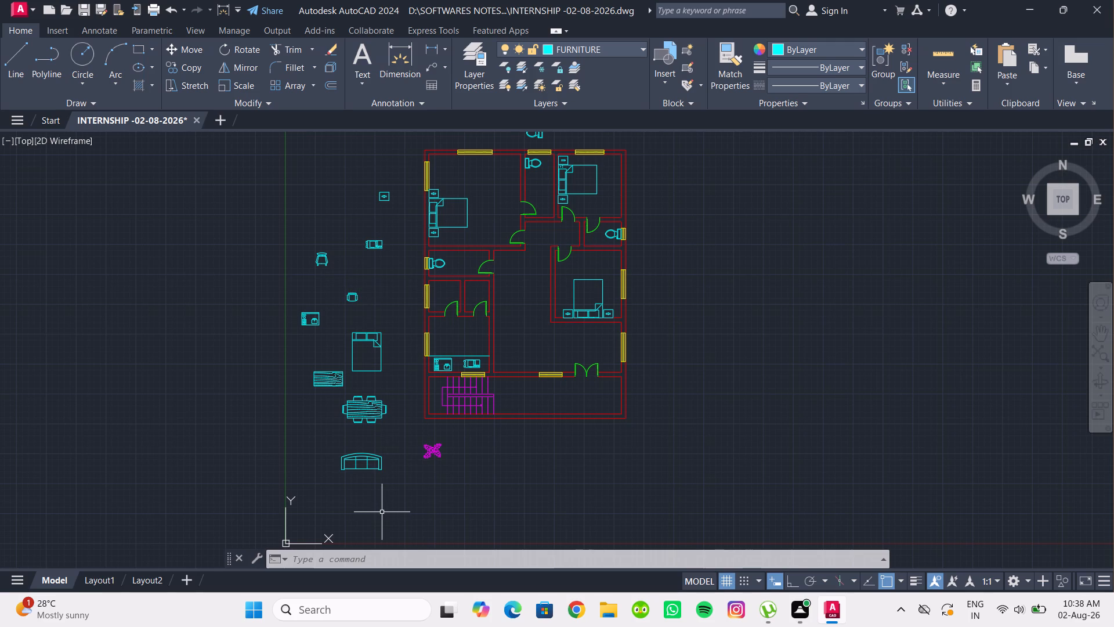
scroll(382, 512, "up", 1)
left_click_drag(372, 490, 361, 471)
left_click(312, 399)
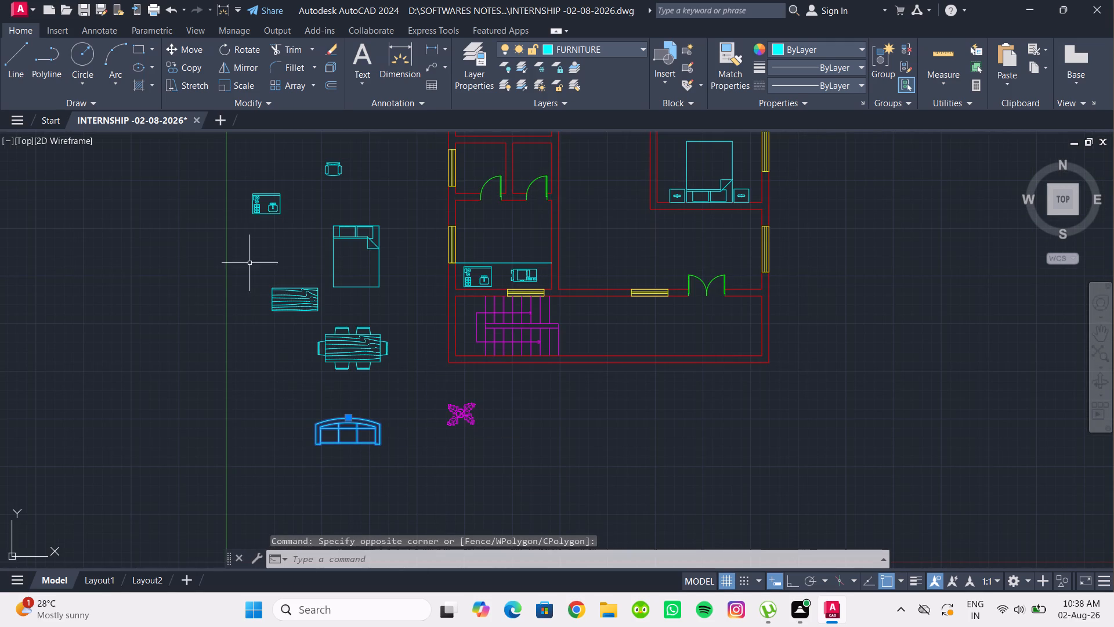
left_click(236, 49)
left_click_drag(401, 470, 400, 451)
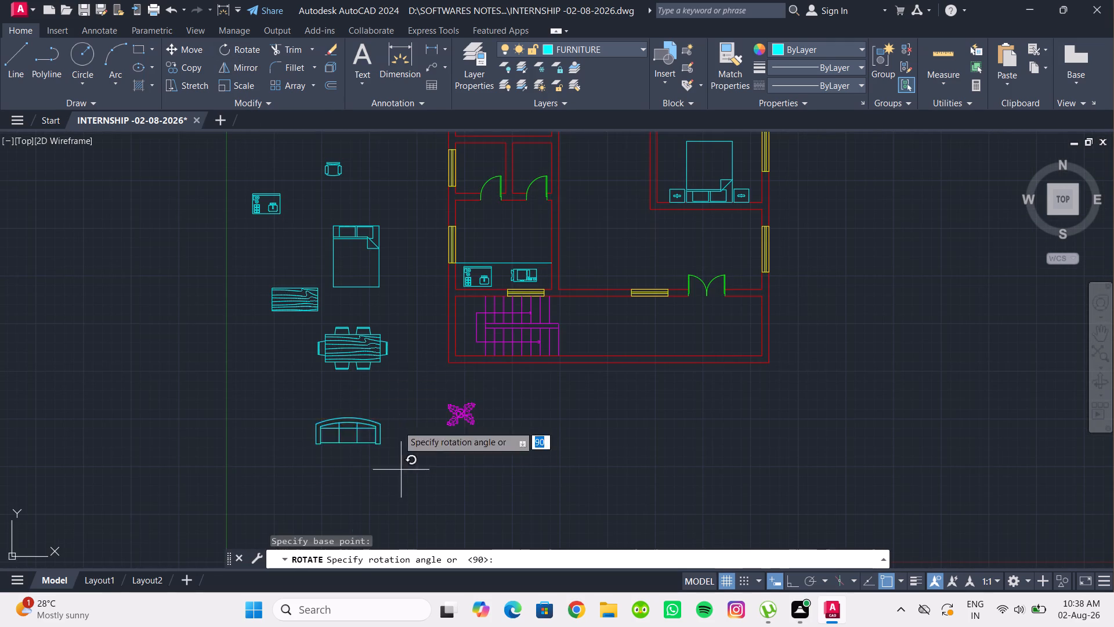
left_click(791, 581)
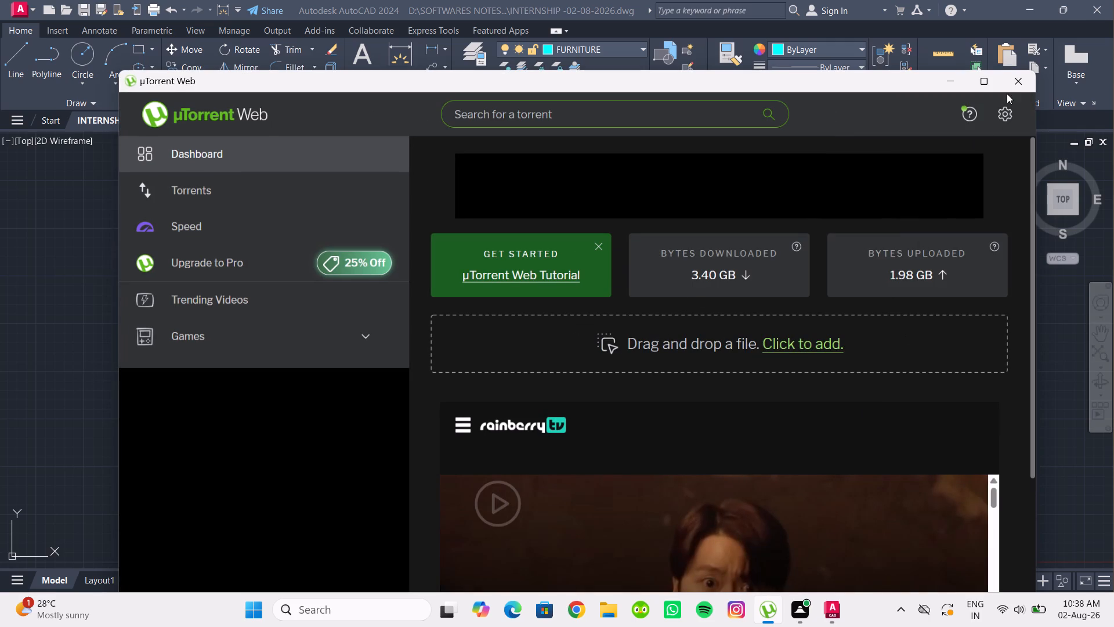
left_click(1010, 81)
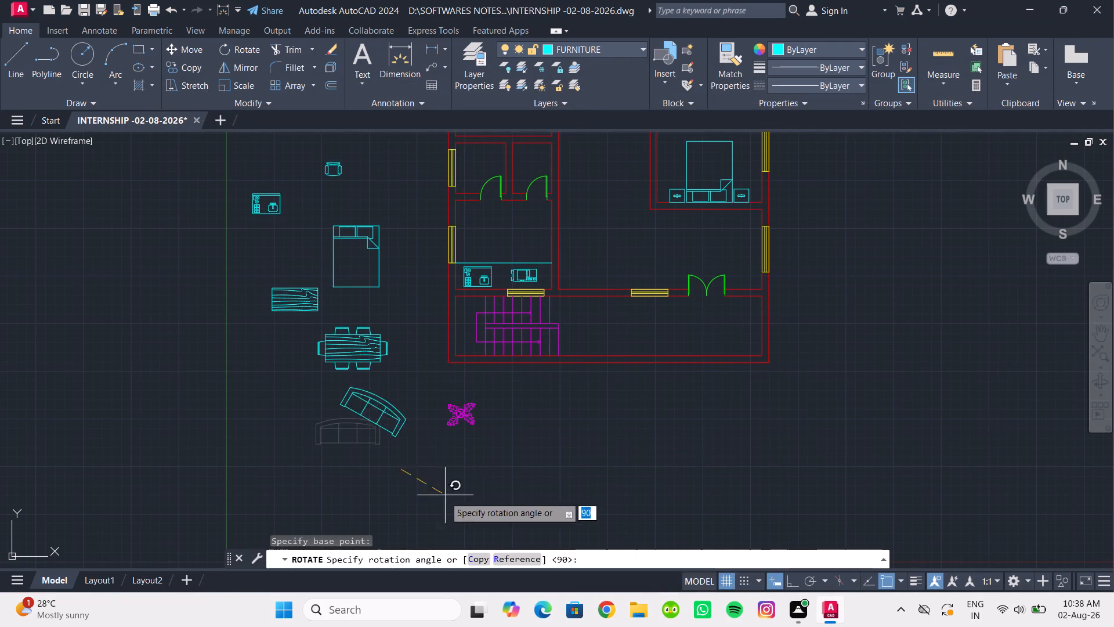
left_click(787, 578)
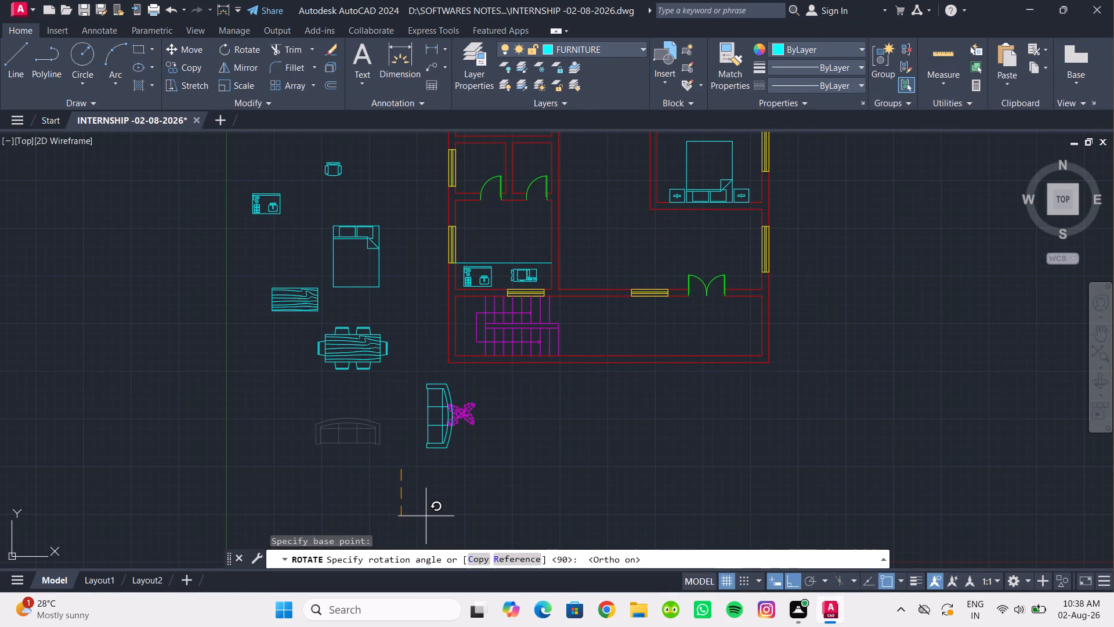
left_click(397, 488)
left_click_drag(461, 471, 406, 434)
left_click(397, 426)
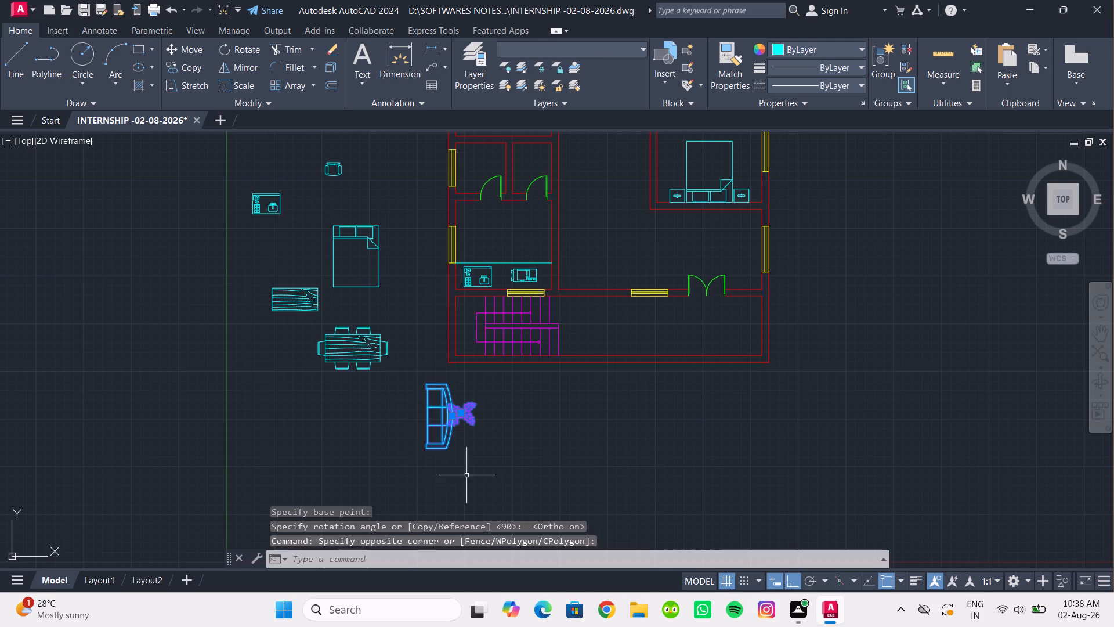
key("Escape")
Copy the rotated sofa from its straight front edge, with Ortho off, into the living room beside the right wall's window.
left_click_drag(455, 462, 430, 455)
left_click(374, 429)
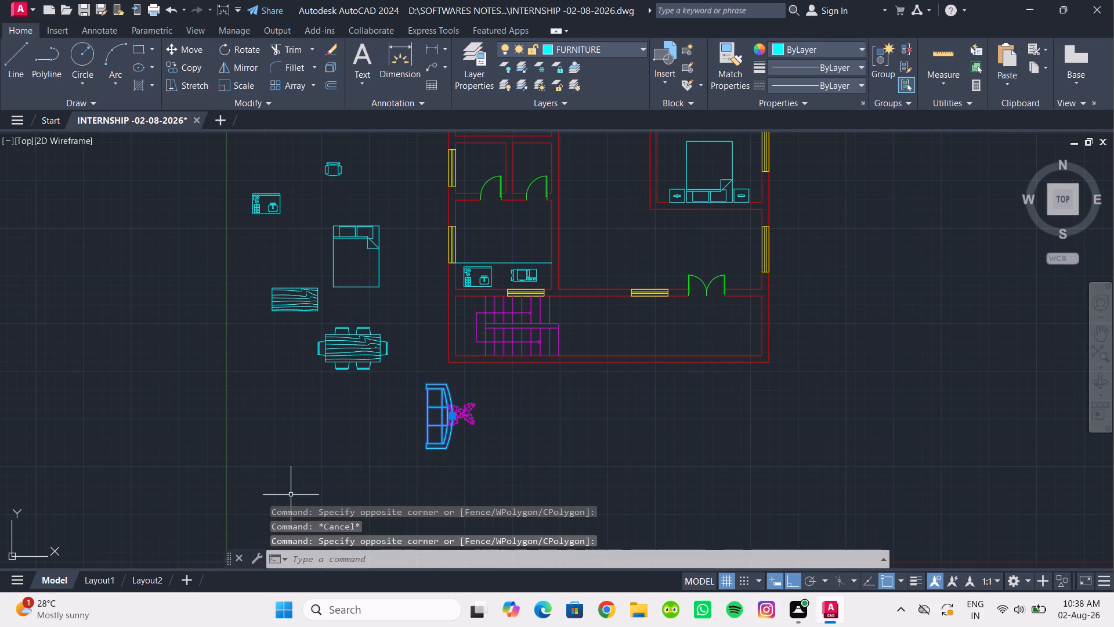
left_click(189, 64)
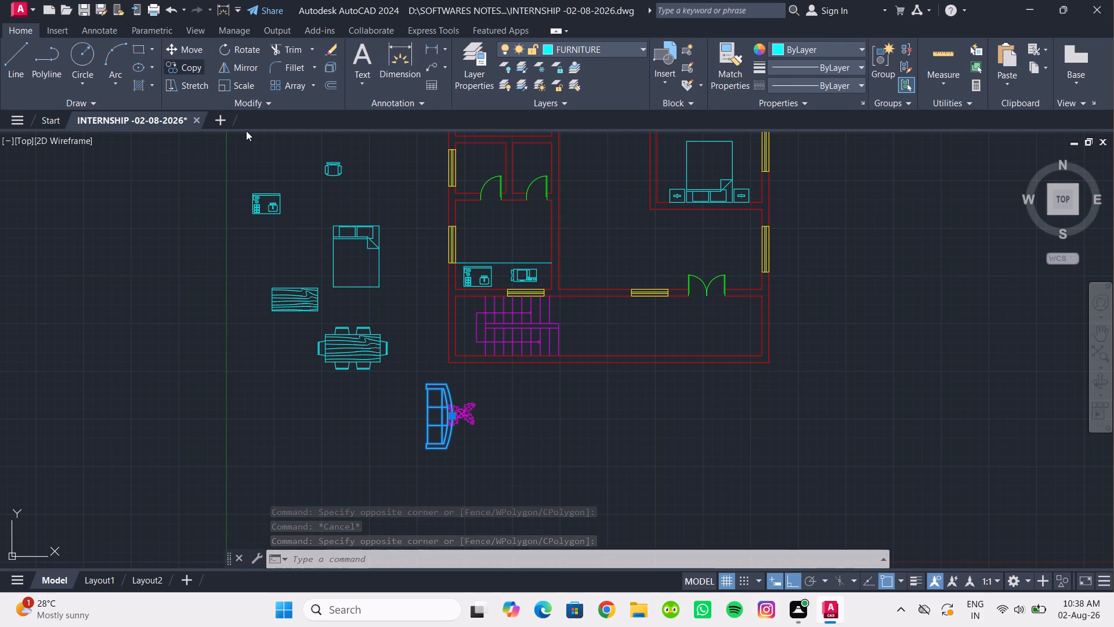
scroll(436, 423, "up", 2)
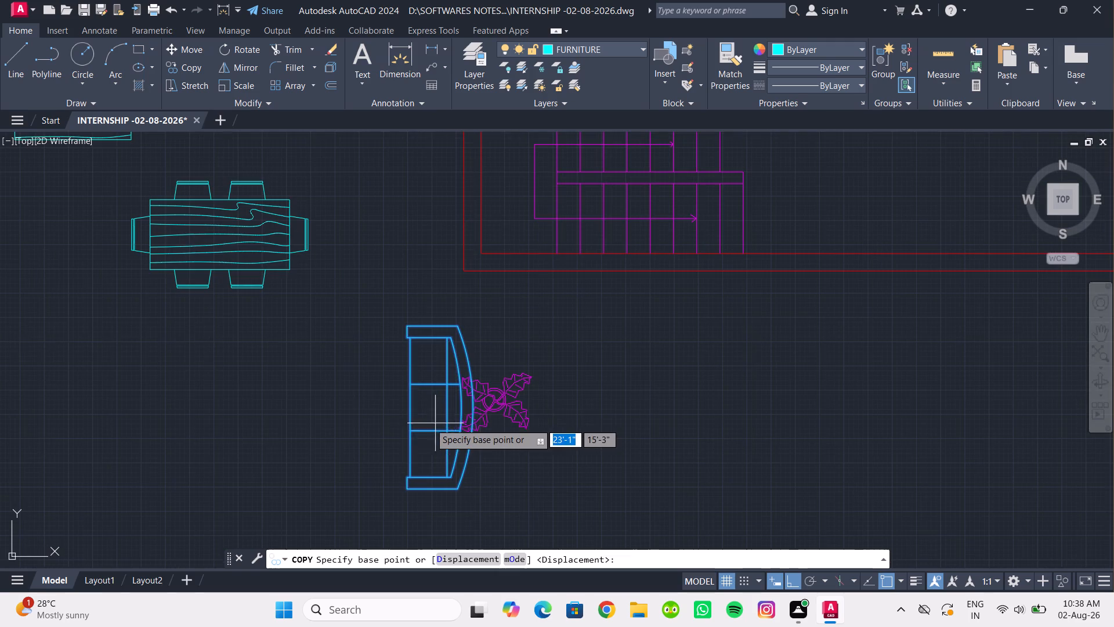
left_click(406, 405)
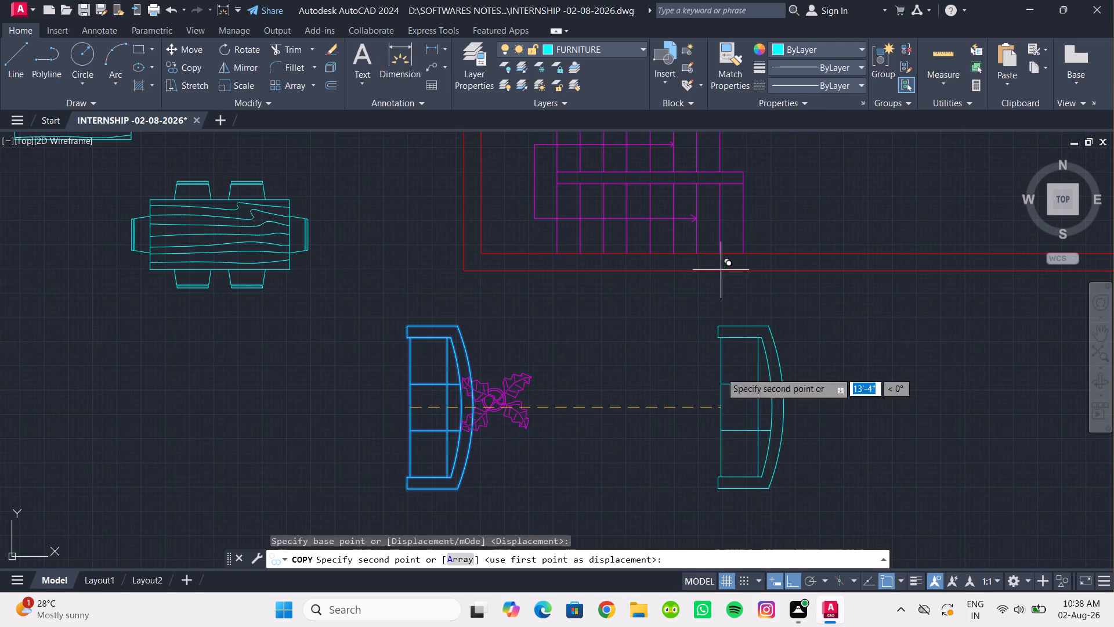
left_click(790, 581)
scroll(819, 345, "down", 2)
middle_click_drag(819, 345, 612, 449)
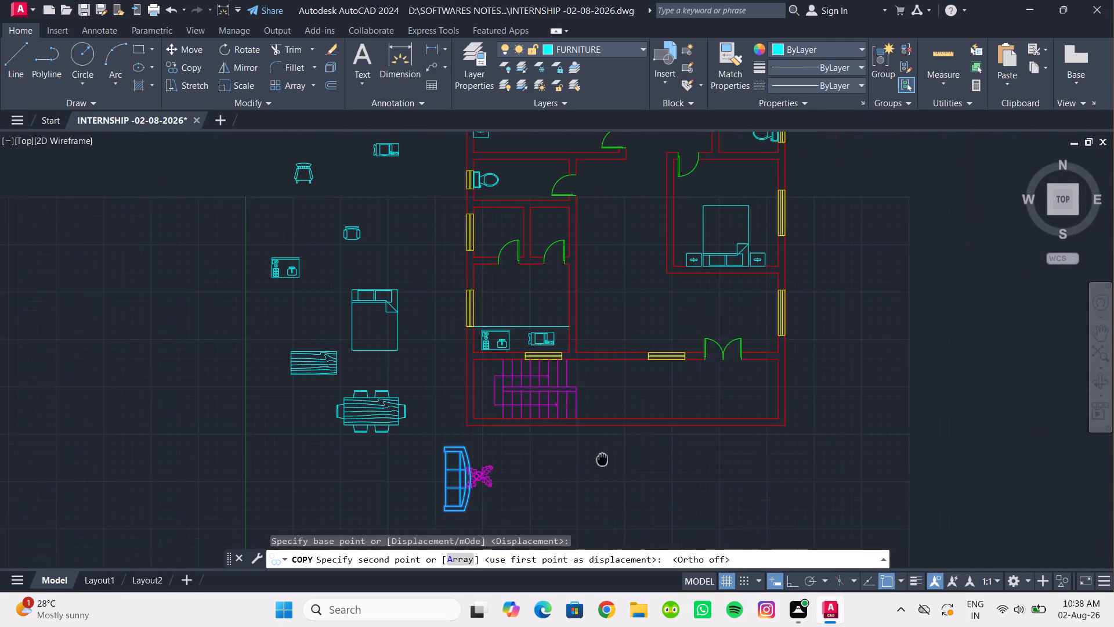
middle_click_drag(612, 449, 602, 460)
scroll(752, 315, "up", 4)
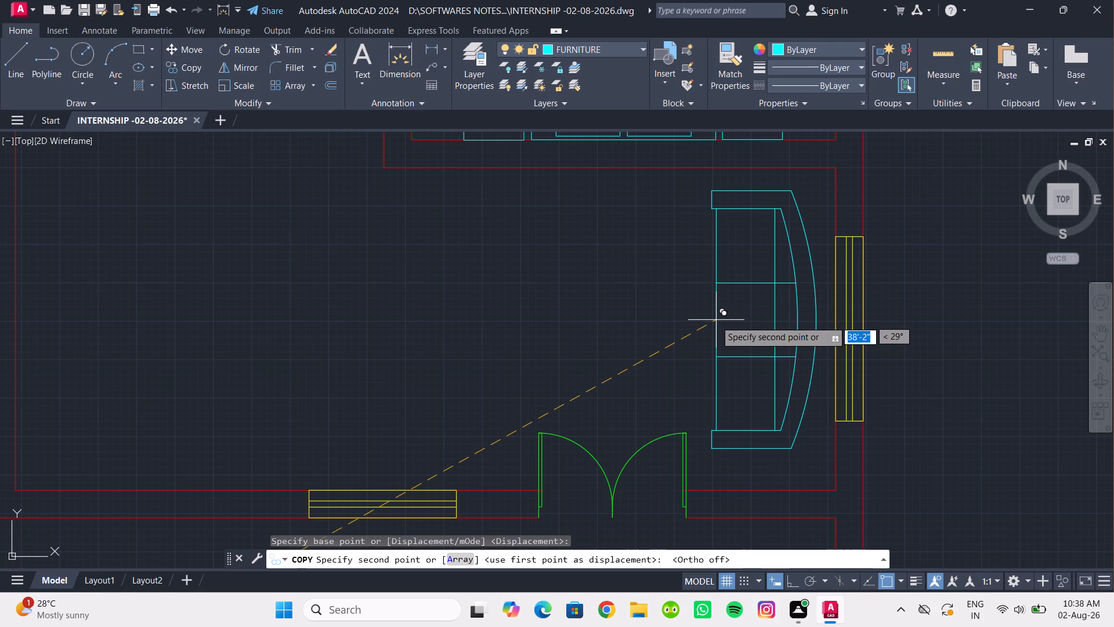
left_click(712, 320)
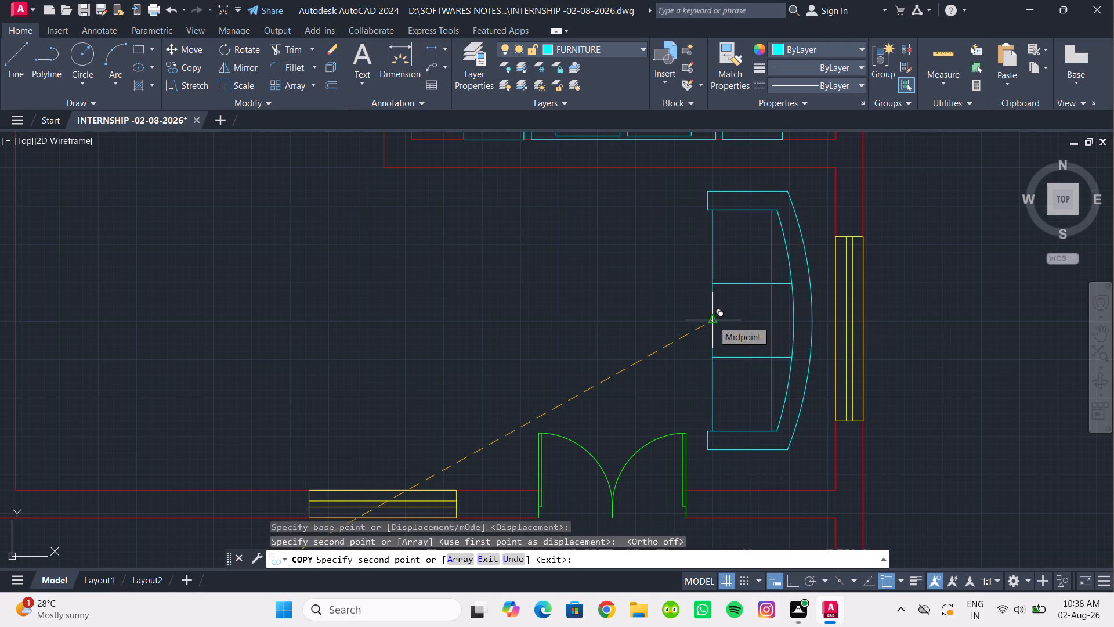
key("Escape")
Scale the copied sofa down about its lower-left corner until it roughly matches the adjacent window's length.
left_click(718, 360)
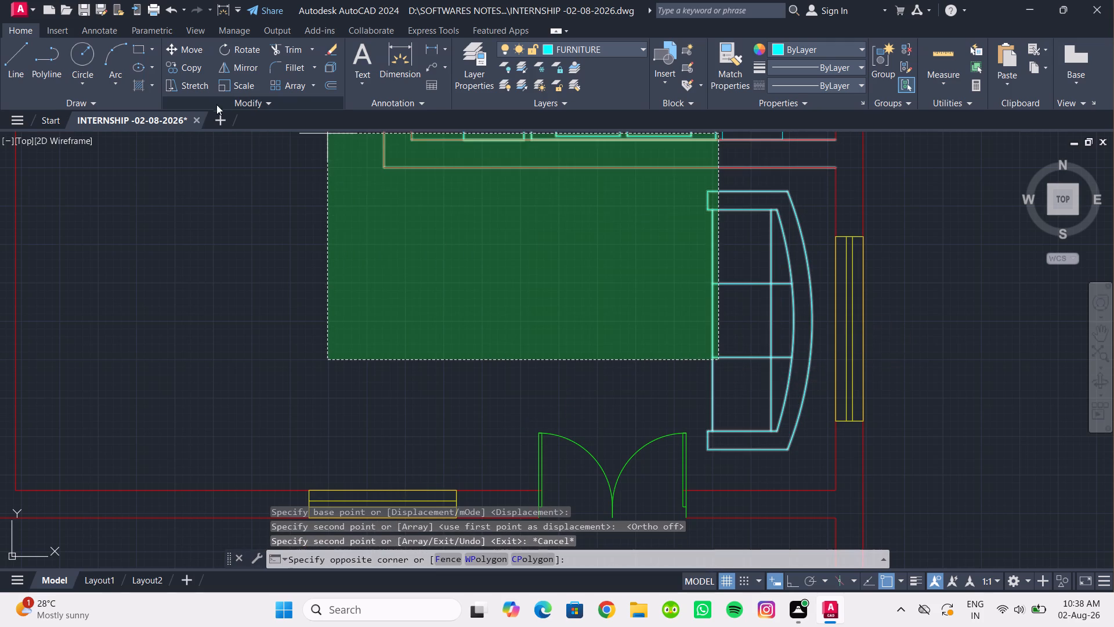
key("Escape")
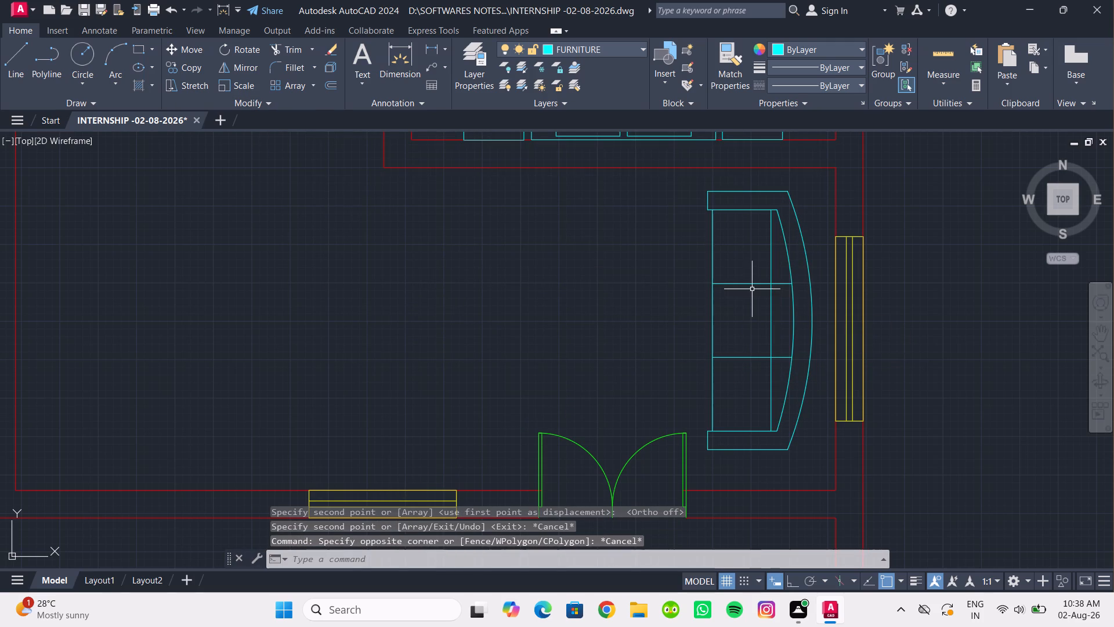
left_click(739, 278)
left_click(585, 248)
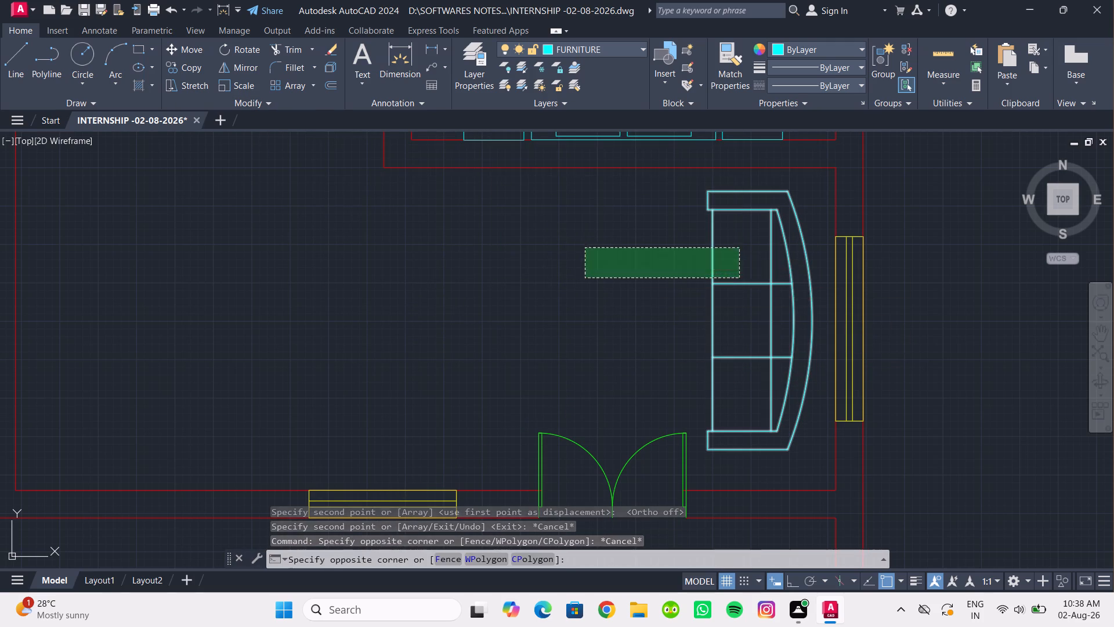
left_click(241, 88)
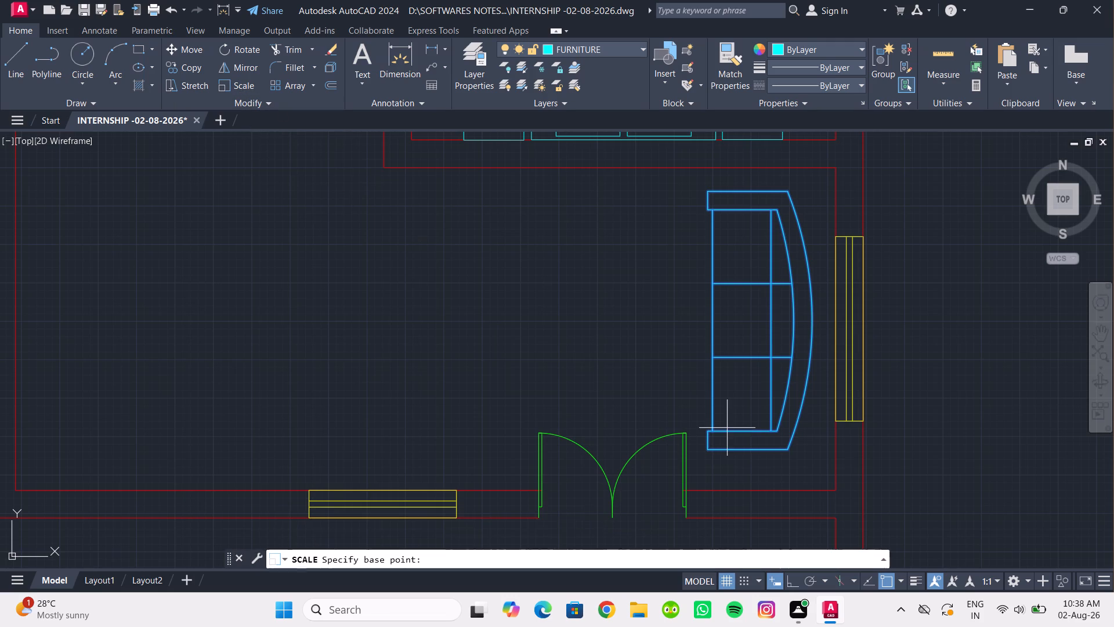
left_click(706, 451)
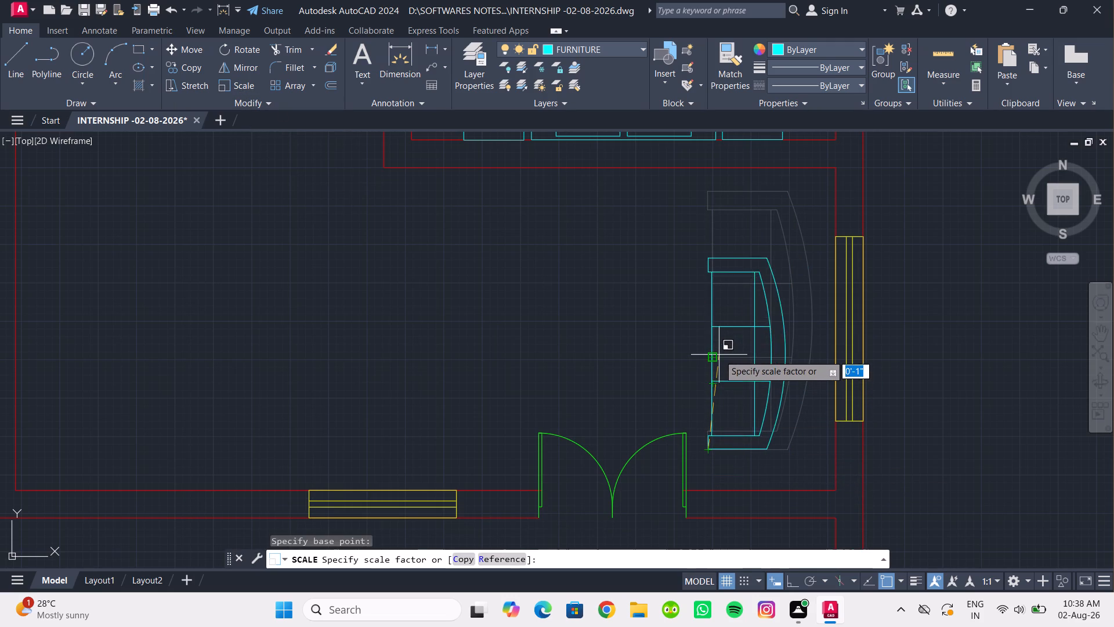
left_click(718, 356)
Move the scaled sofa about 2'-0" at 55° from its front-edge midpoint, closer to the right wall's window.
left_click_drag(798, 452, 751, 406)
left_click(734, 363)
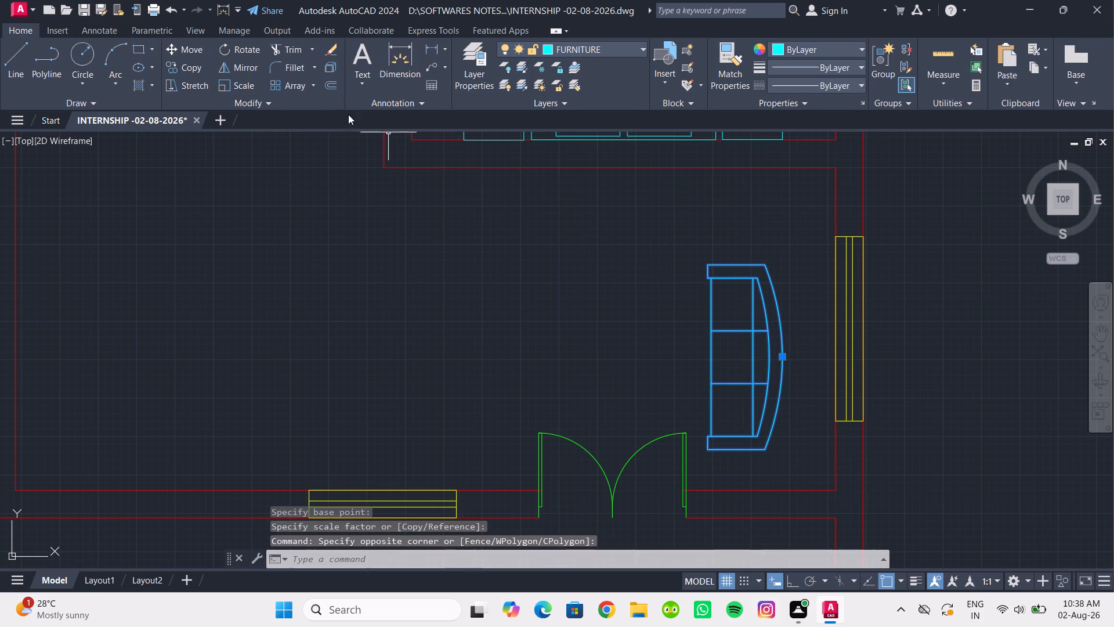
left_click(190, 45)
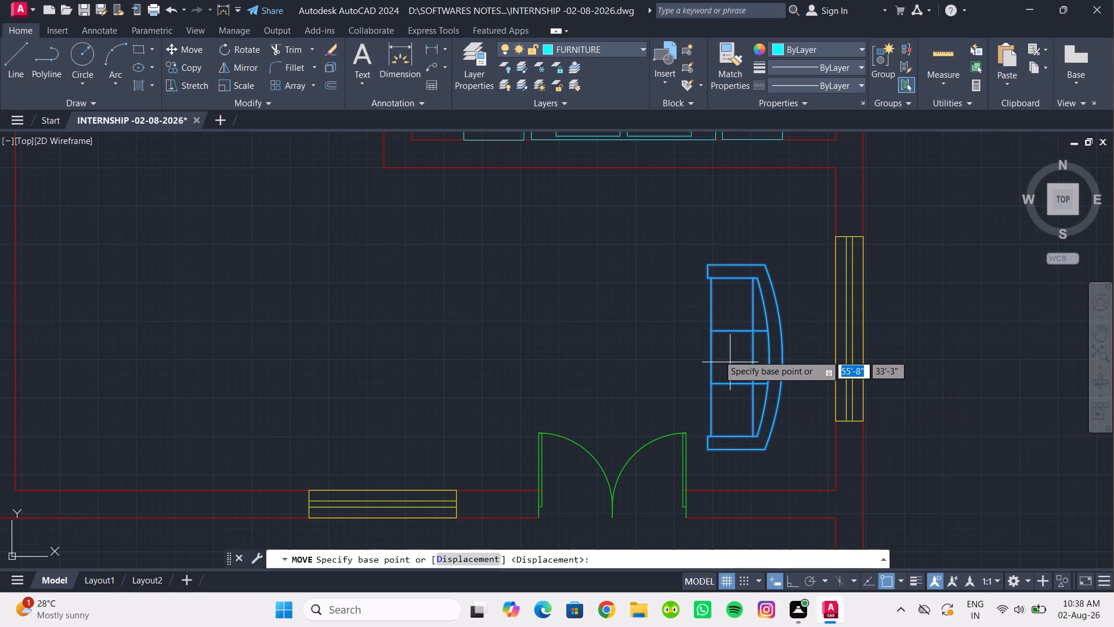
left_click(711, 356)
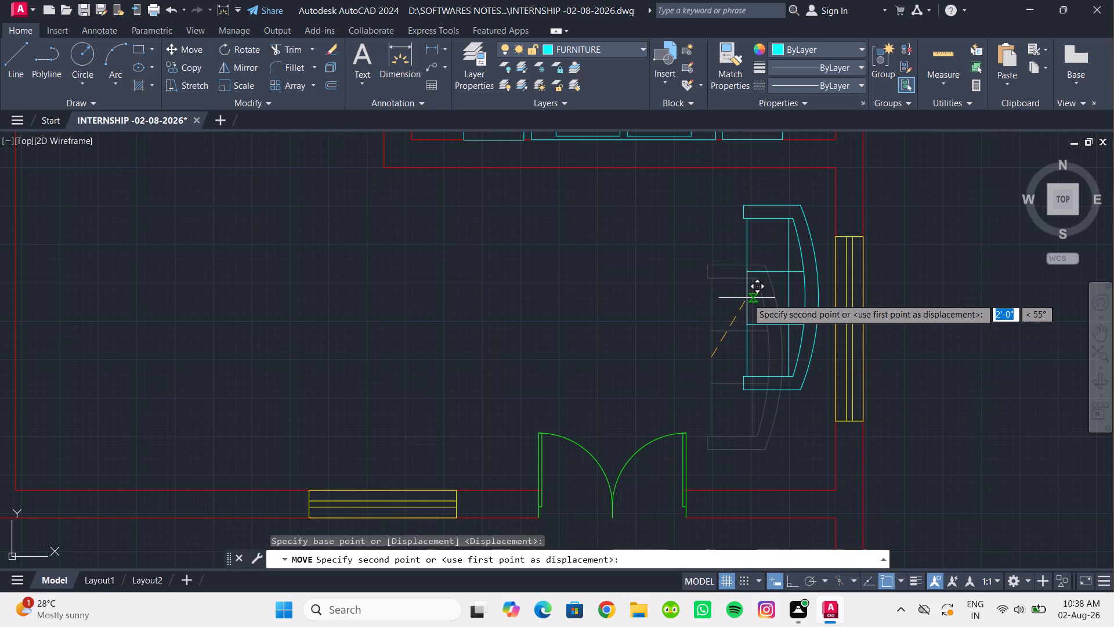
left_click(747, 298)
key("Escape")
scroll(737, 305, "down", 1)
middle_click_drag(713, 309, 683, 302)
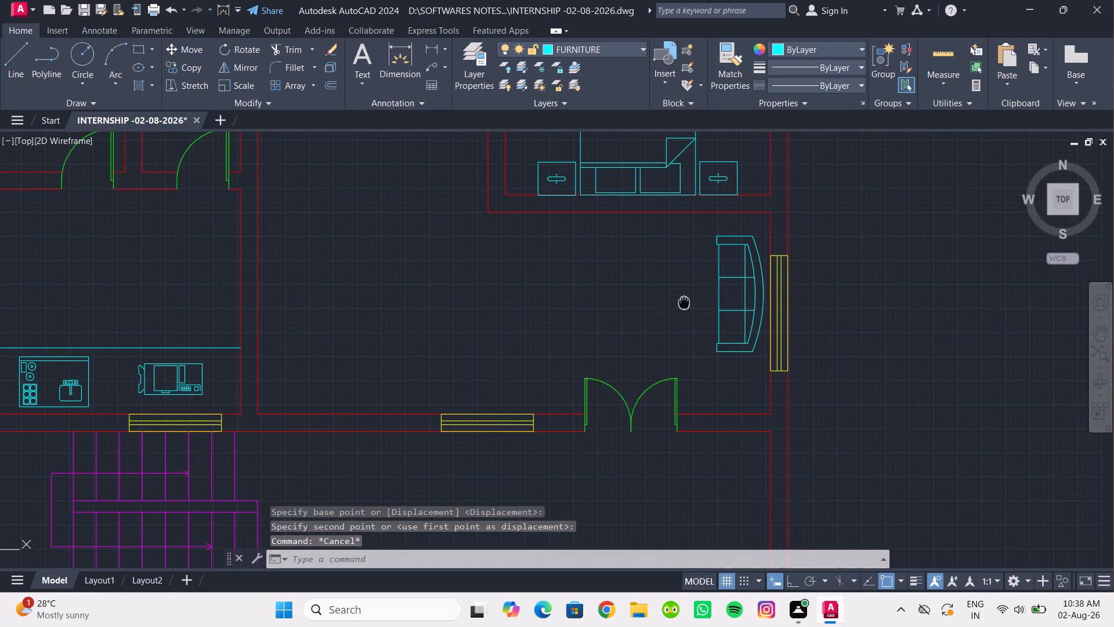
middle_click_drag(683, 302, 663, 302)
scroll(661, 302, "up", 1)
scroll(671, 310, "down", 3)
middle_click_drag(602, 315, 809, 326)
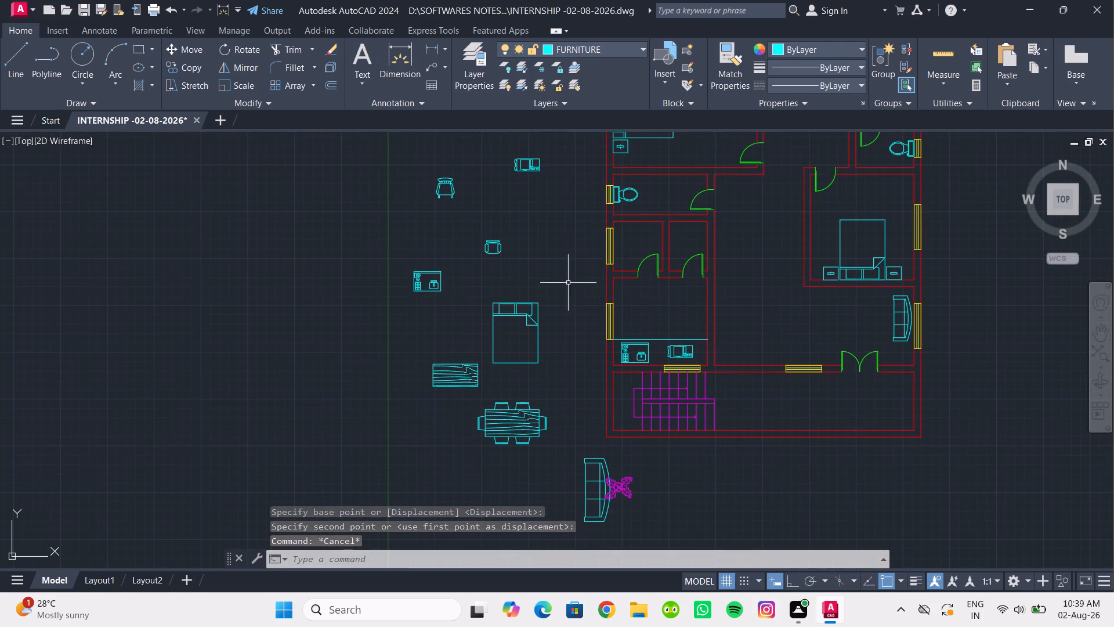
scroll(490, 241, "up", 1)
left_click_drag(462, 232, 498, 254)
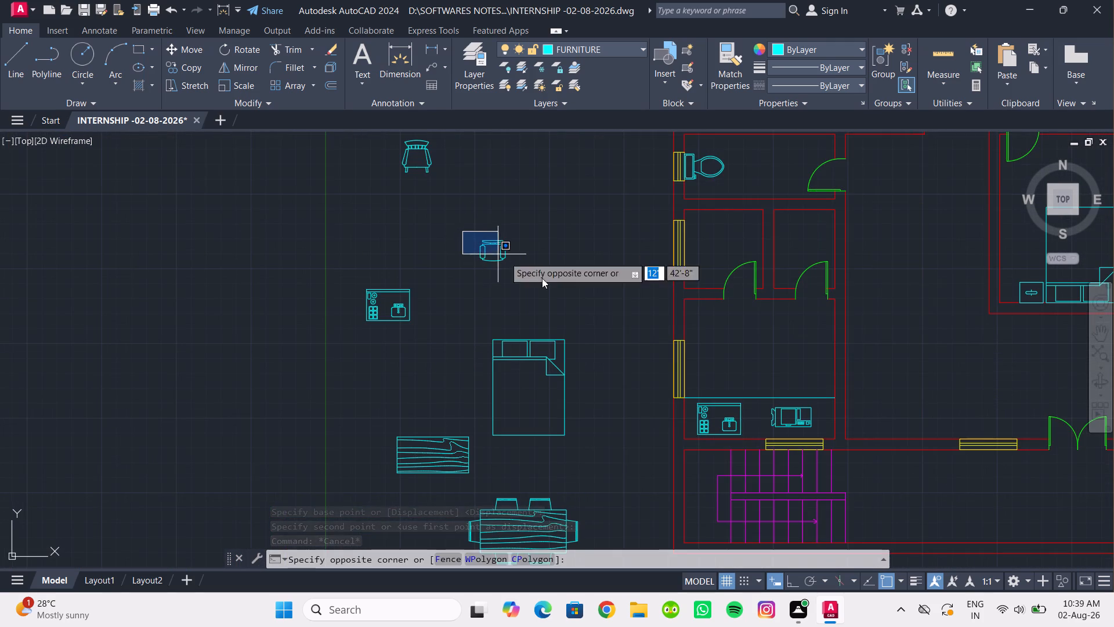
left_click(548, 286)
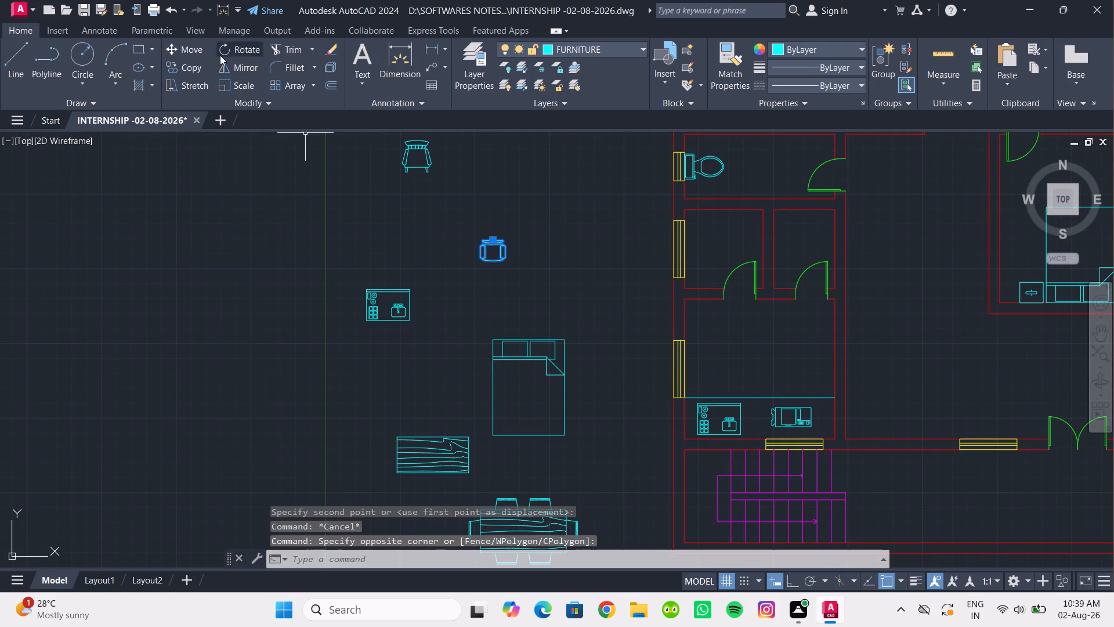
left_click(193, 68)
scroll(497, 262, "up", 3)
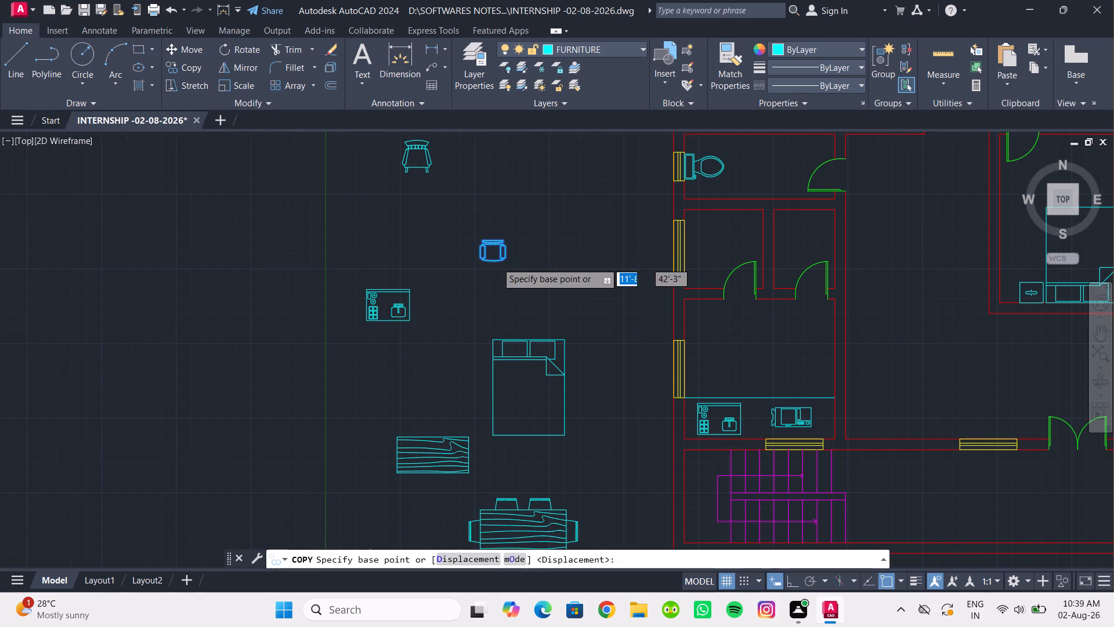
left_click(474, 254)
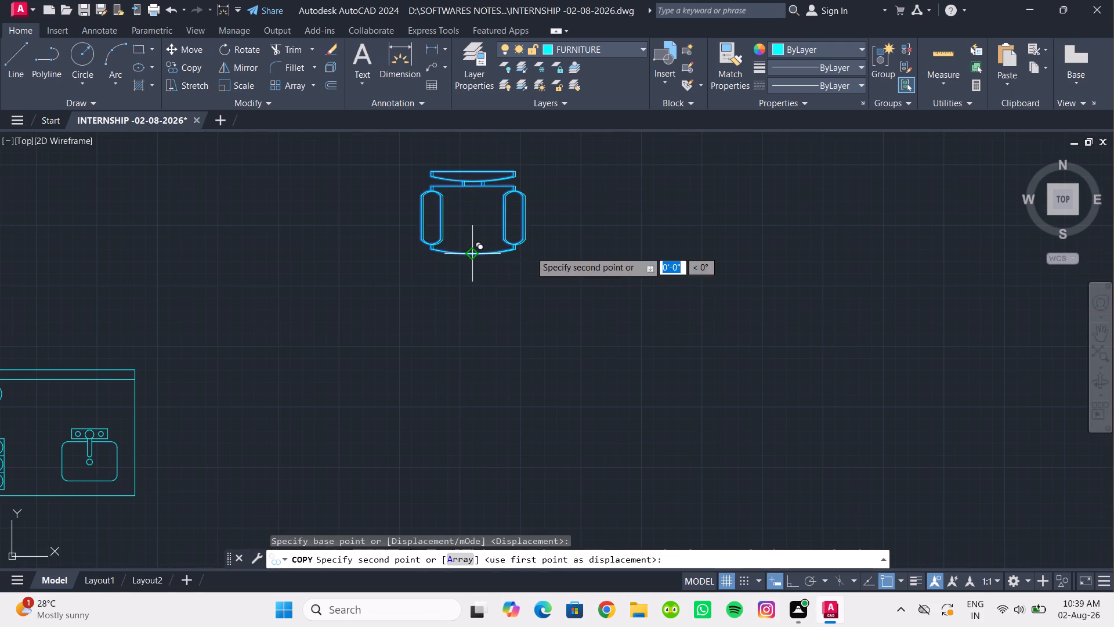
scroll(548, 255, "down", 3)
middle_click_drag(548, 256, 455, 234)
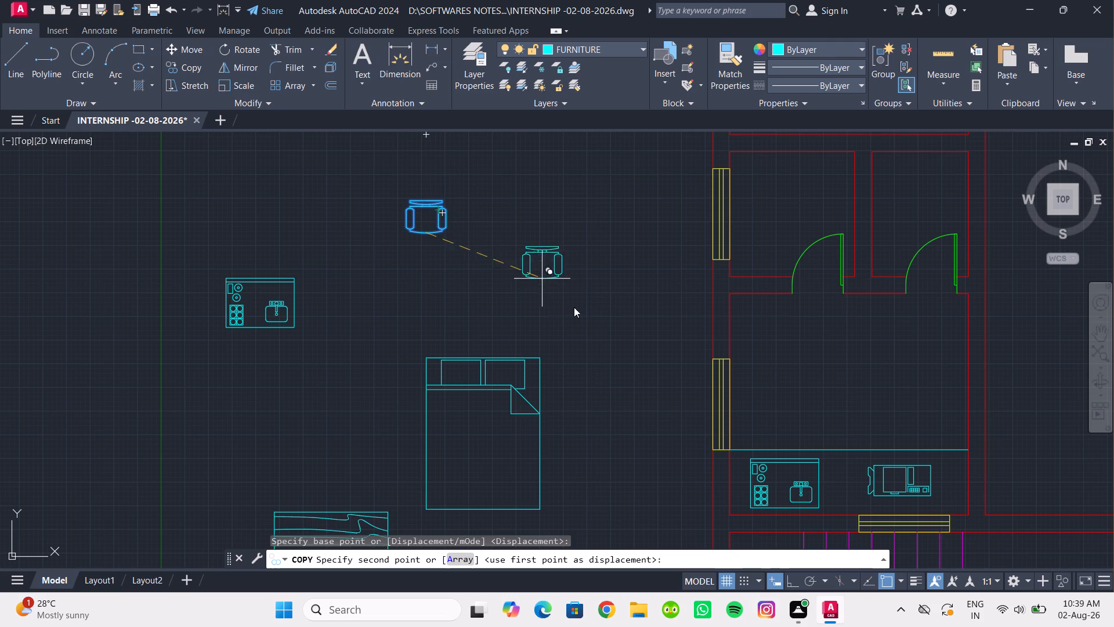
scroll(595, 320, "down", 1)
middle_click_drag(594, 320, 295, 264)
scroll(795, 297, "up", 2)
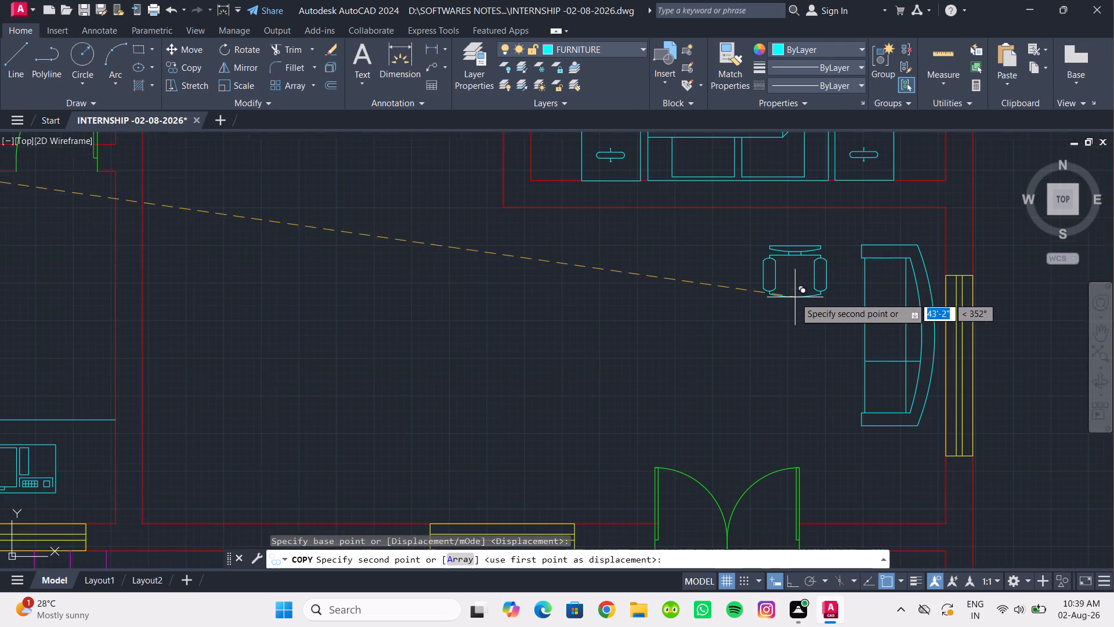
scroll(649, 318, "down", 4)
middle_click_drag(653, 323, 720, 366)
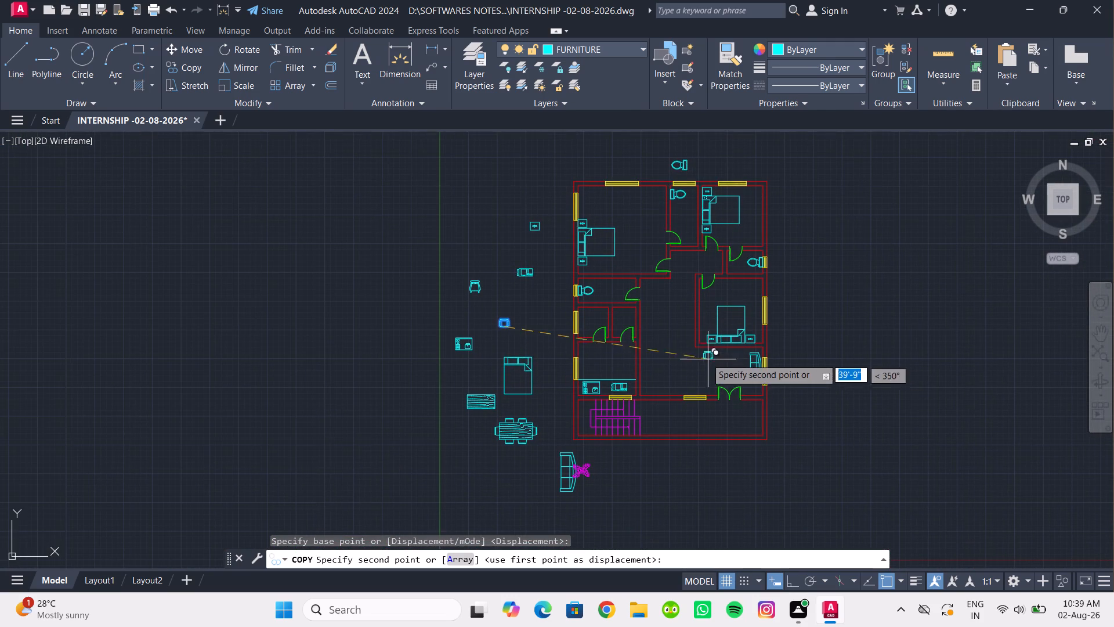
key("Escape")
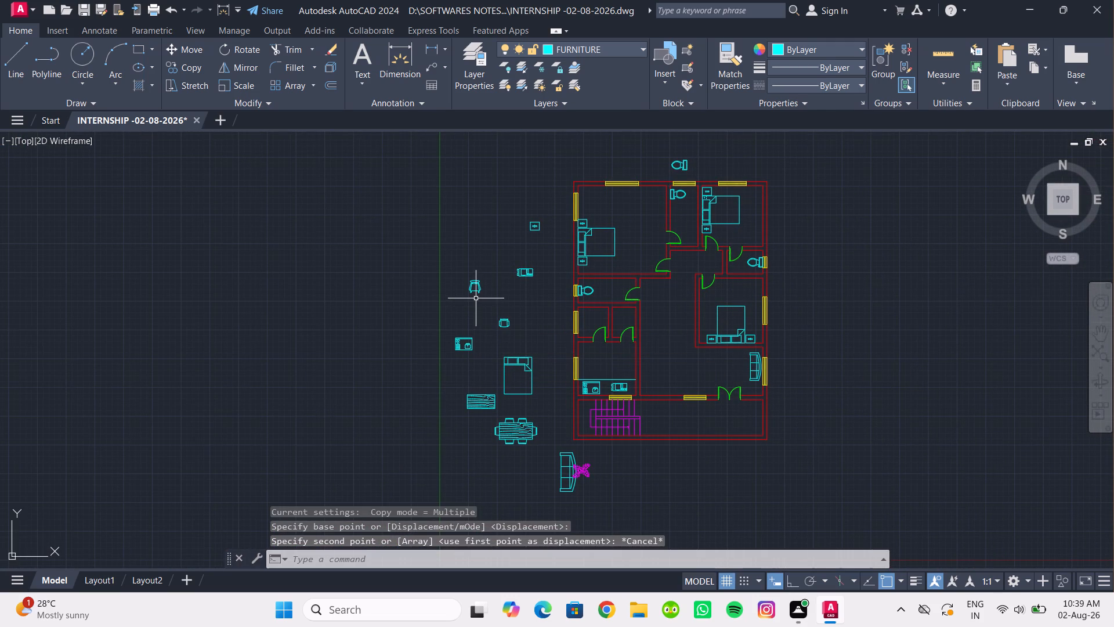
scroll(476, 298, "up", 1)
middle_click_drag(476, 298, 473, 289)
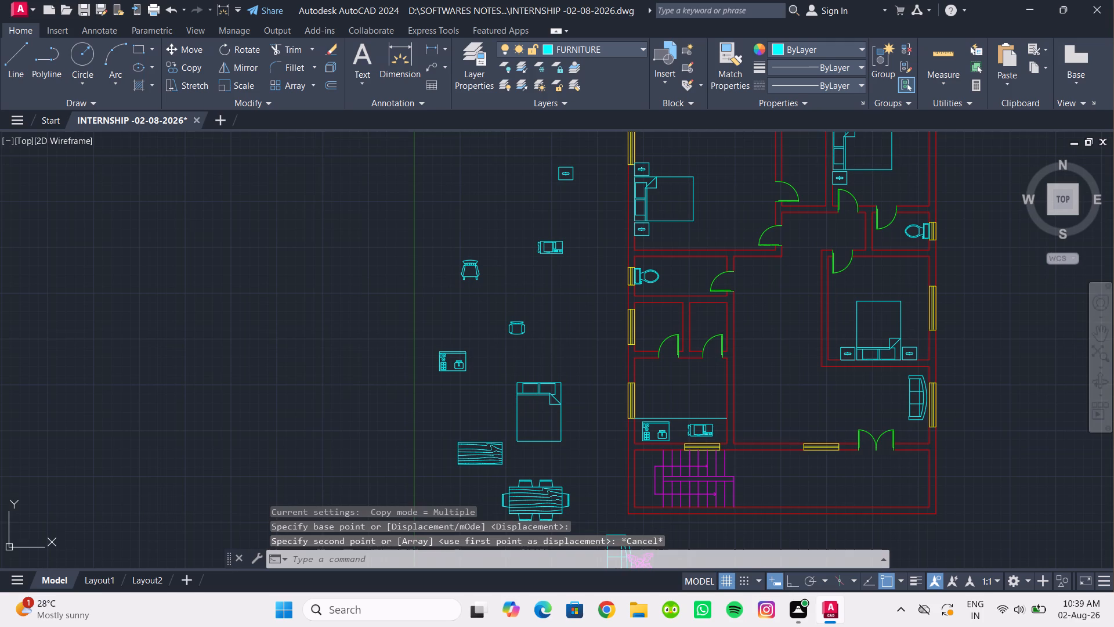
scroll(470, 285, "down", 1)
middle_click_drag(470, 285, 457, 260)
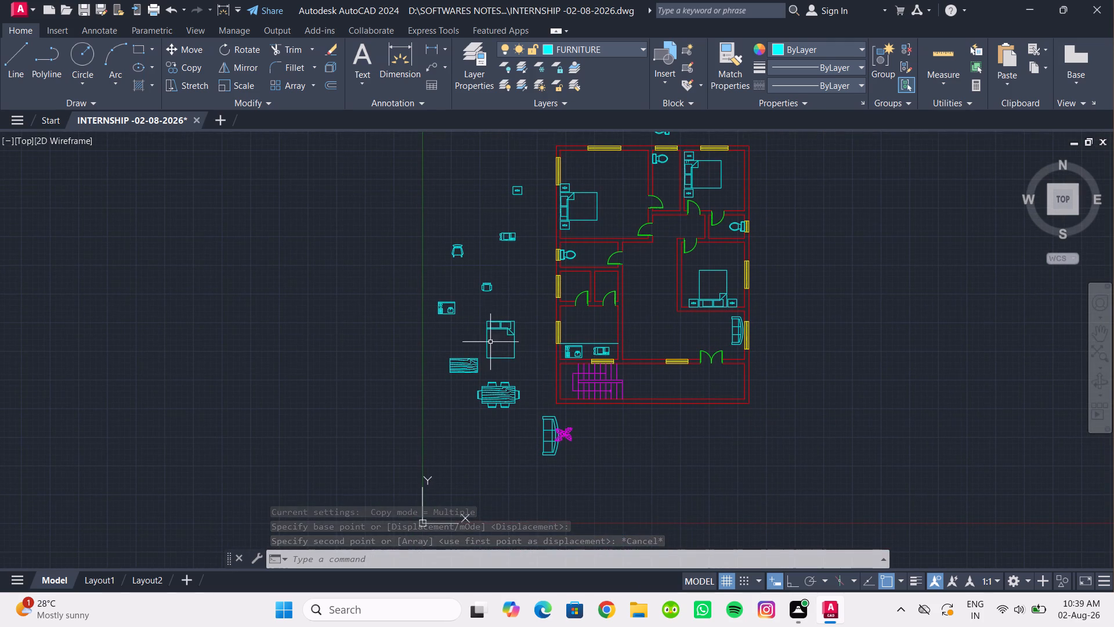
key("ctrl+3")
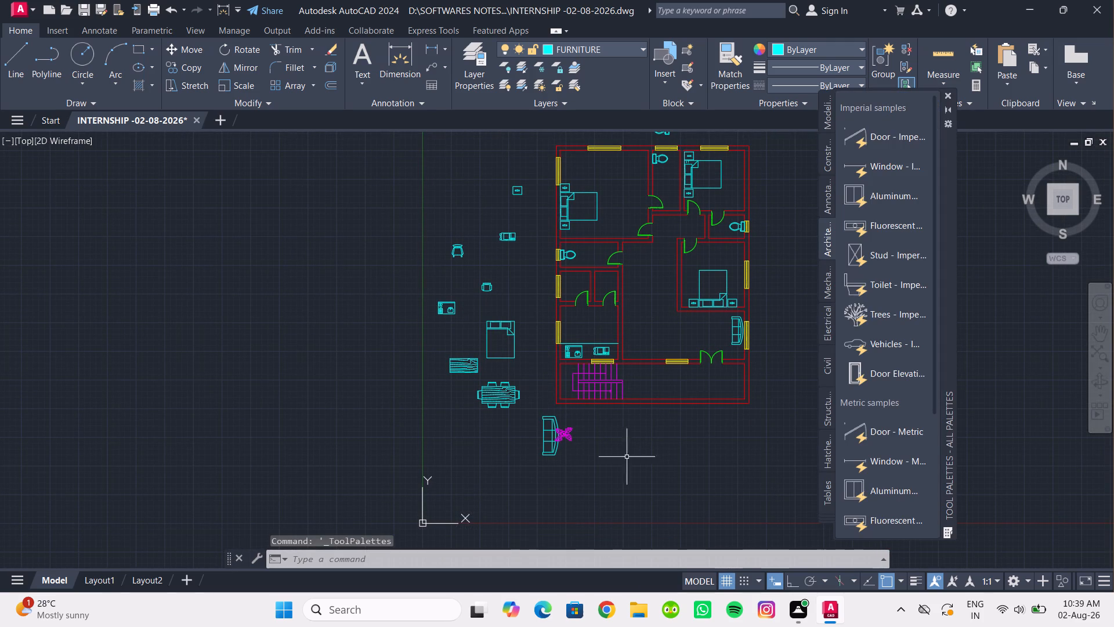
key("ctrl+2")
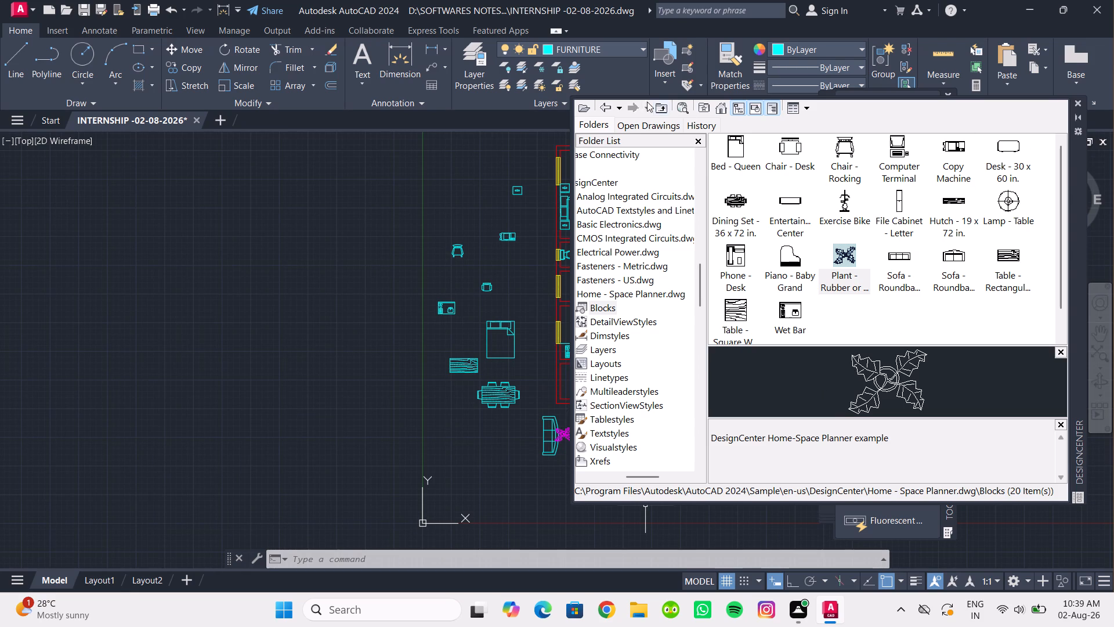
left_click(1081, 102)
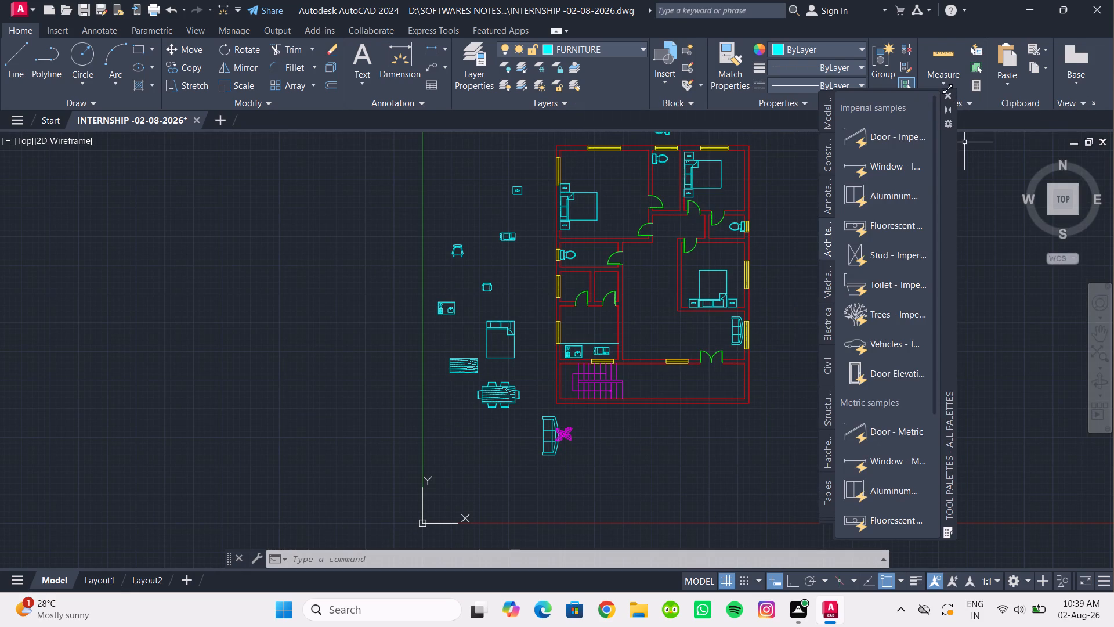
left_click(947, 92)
Move the living-room sofa slightly left, leaving a wider gap between its curved back and the right wall's window.
scroll(682, 327, "up", 1)
middle_click_drag(679, 326, 620, 318)
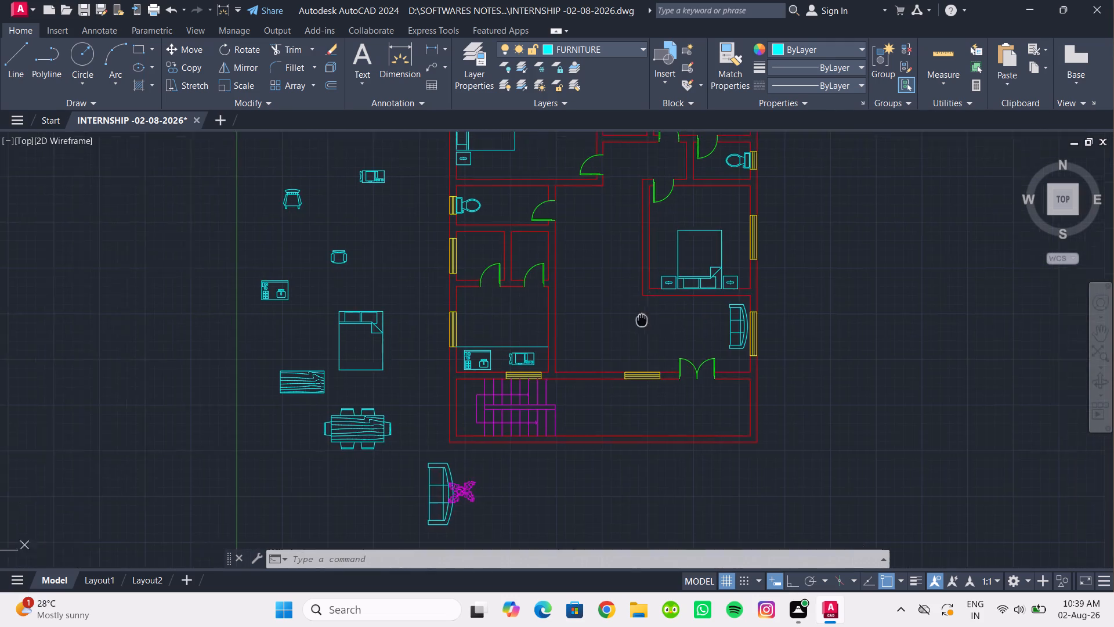
middle_click_drag(620, 318, 569, 315)
left_click(649, 313)
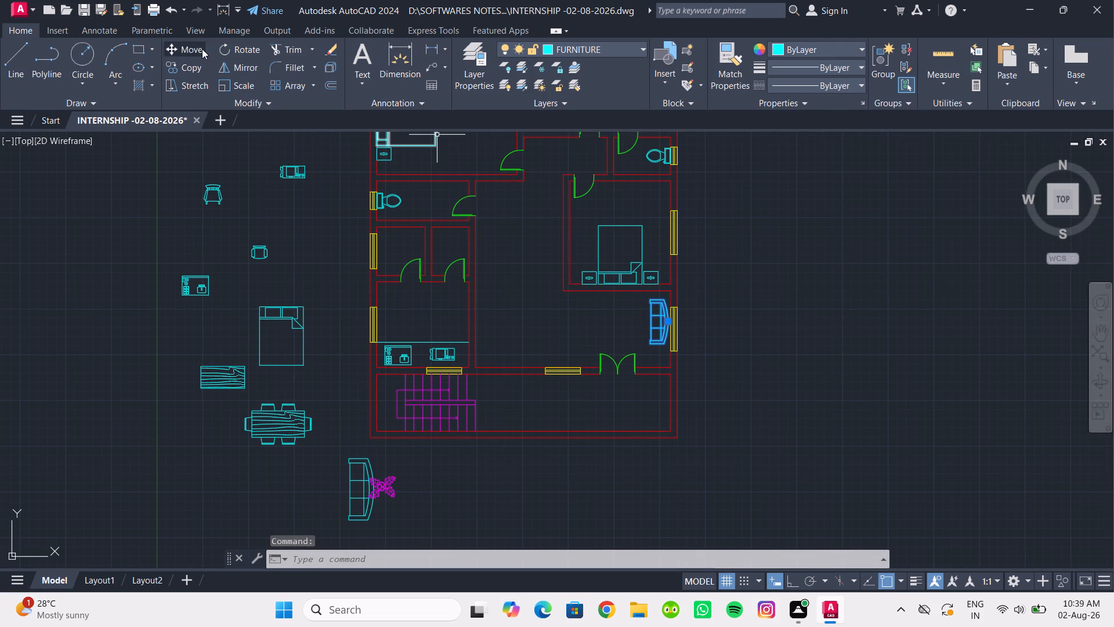
left_click(202, 49)
scroll(593, 287, "up", 2)
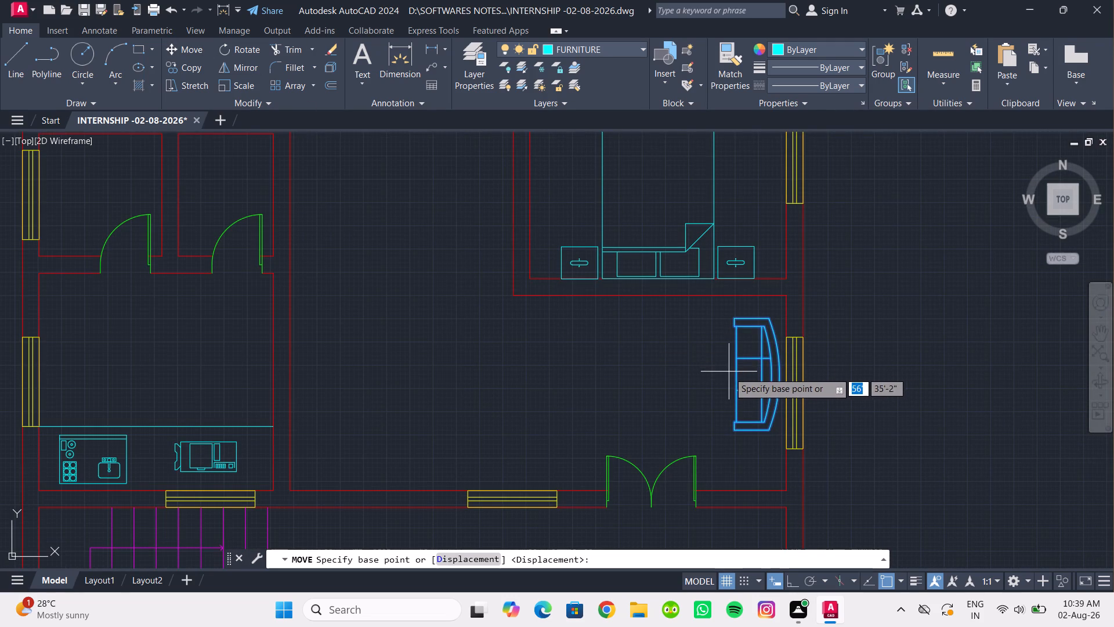
left_click(740, 376)
left_click(724, 376)
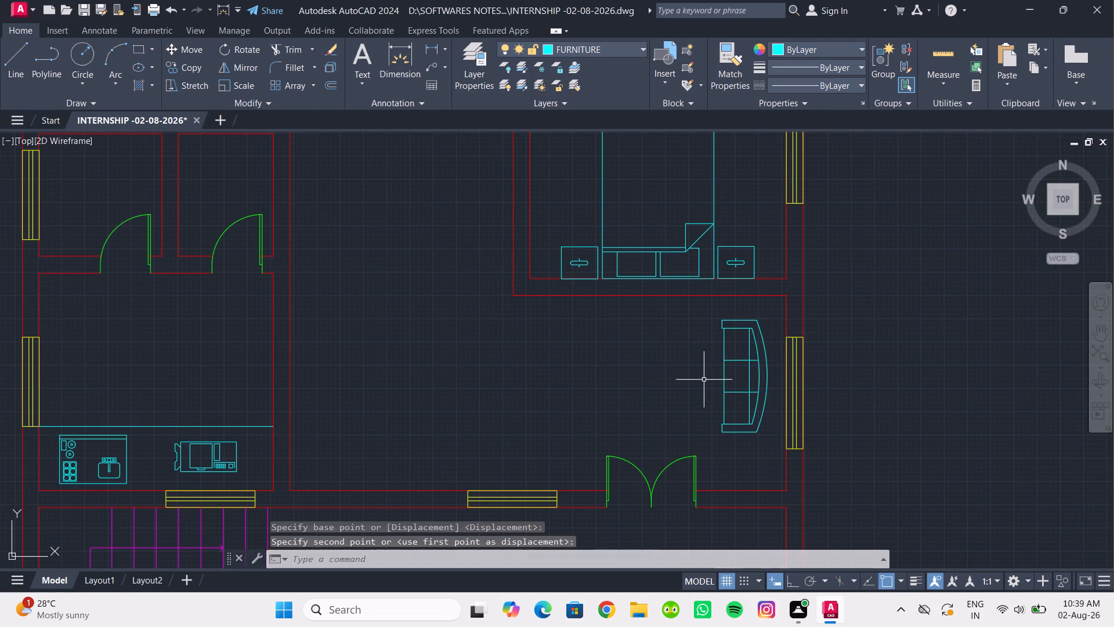
scroll(703, 380, "down", 1)
middle_click_drag(703, 380, 703, 395)
scroll(502, 304, "down", 2)
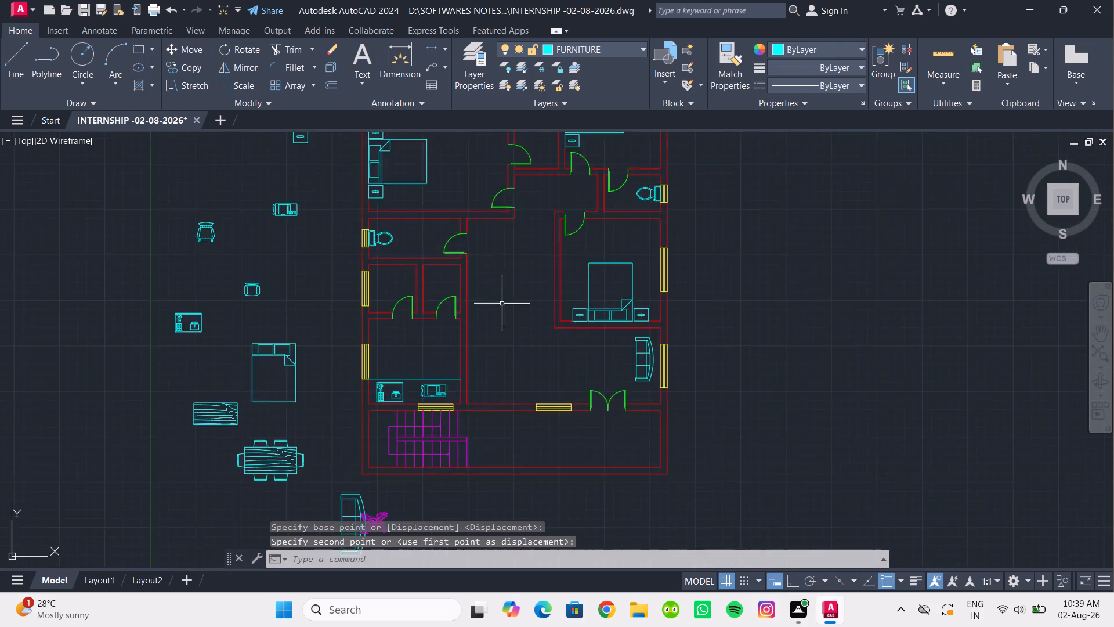
Copy the small armchair from its curved front edge into the living room, beside the sofa's upper end and below the bedroom wall.
middle_click_drag(502, 304, 587, 350)
scroll(397, 285, "up", 1)
left_click_drag(432, 349, 448, 358)
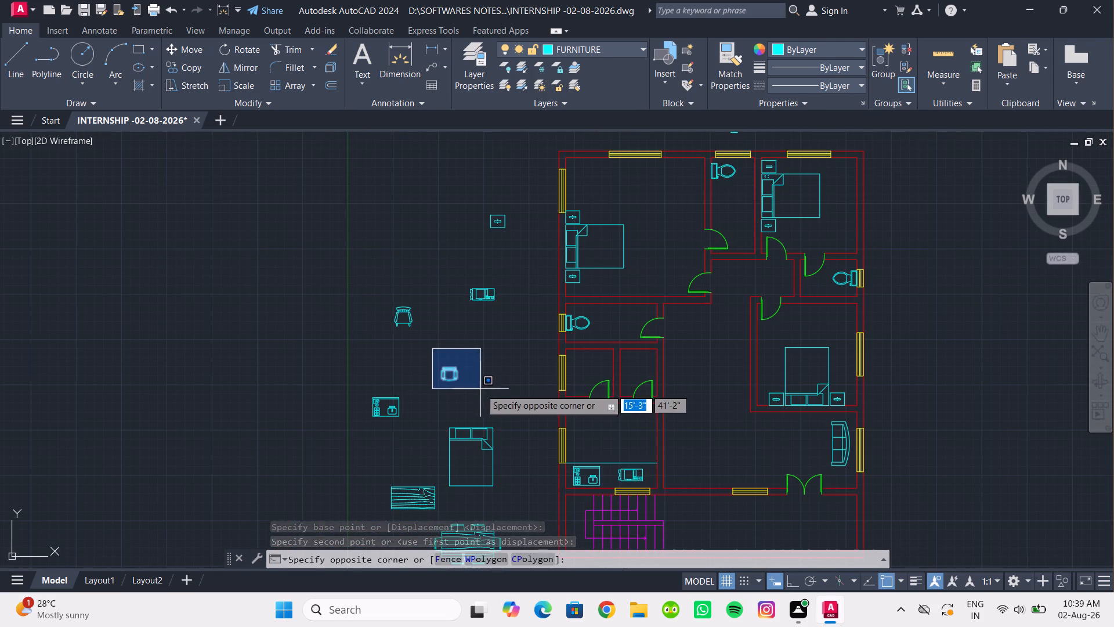
left_click(481, 390)
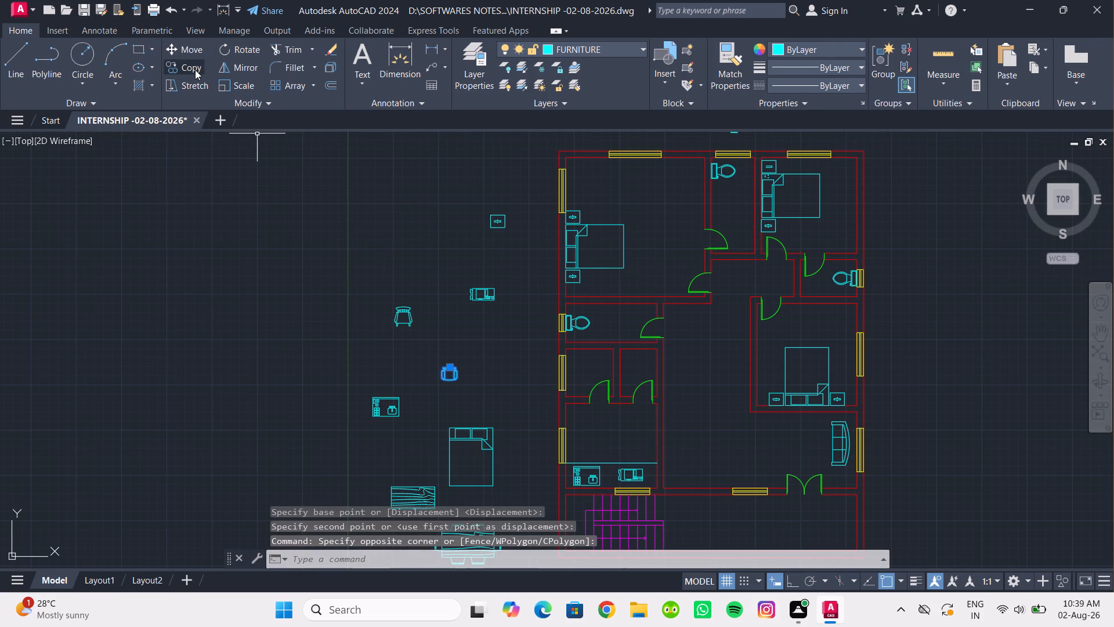
left_click(195, 70)
scroll(429, 367, "up", 3)
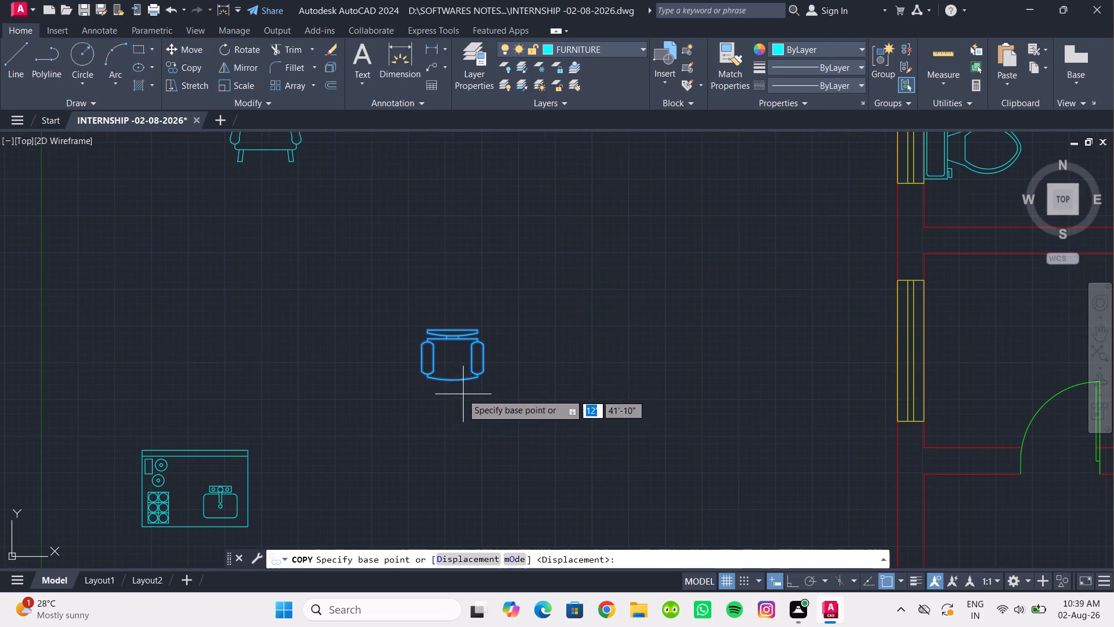
left_click(455, 382)
scroll(575, 395, "down", 2)
middle_click_drag(562, 392, 392, 328)
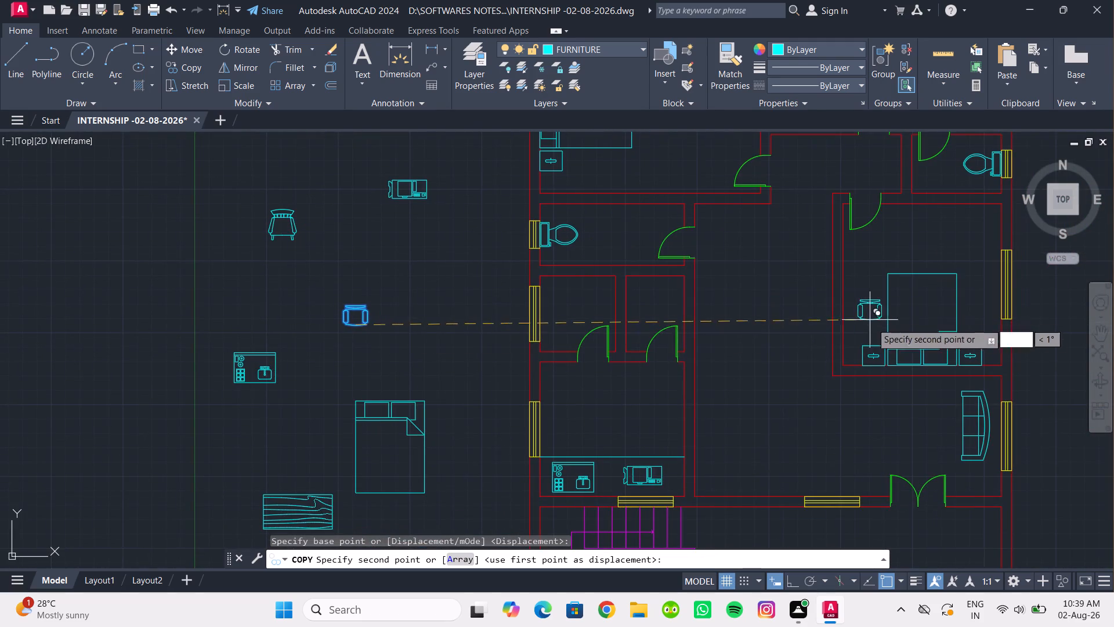
middle_click_drag(871, 332, 713, 283)
scroll(786, 360, "up", 4)
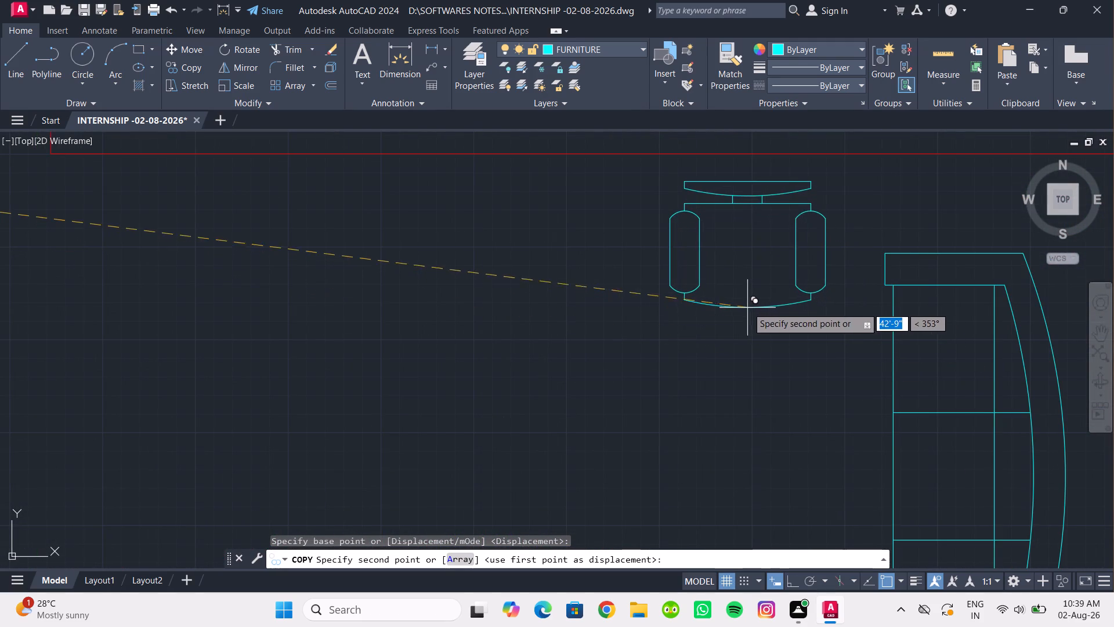
left_click(762, 286)
scroll(778, 343, "down", 3)
middle_click_drag(776, 353, 761, 336)
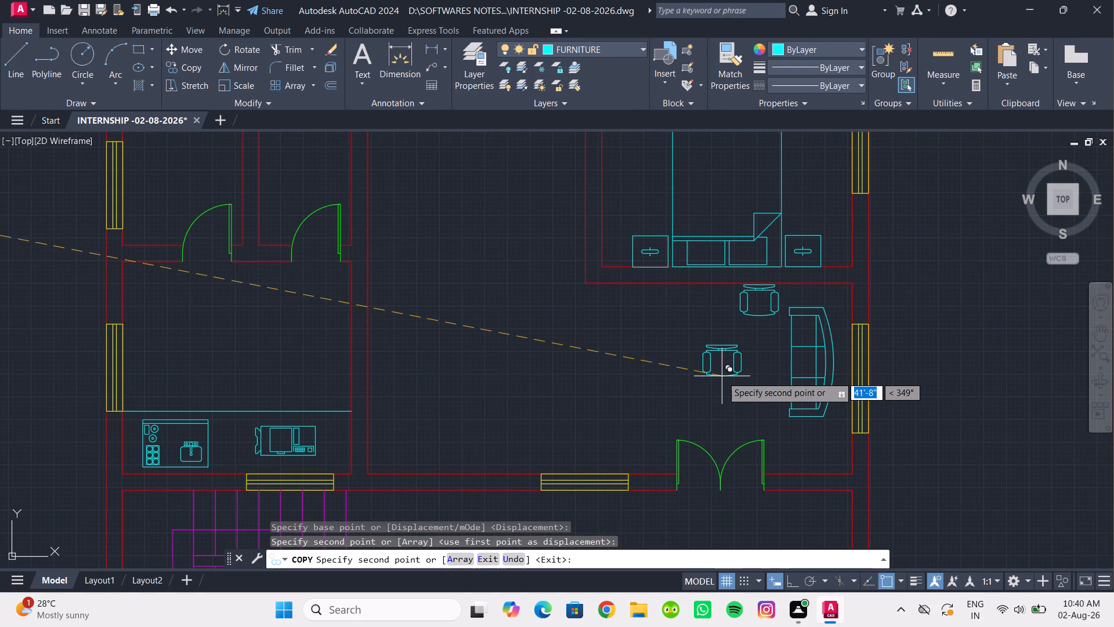
key("Escape")
left_click(756, 315)
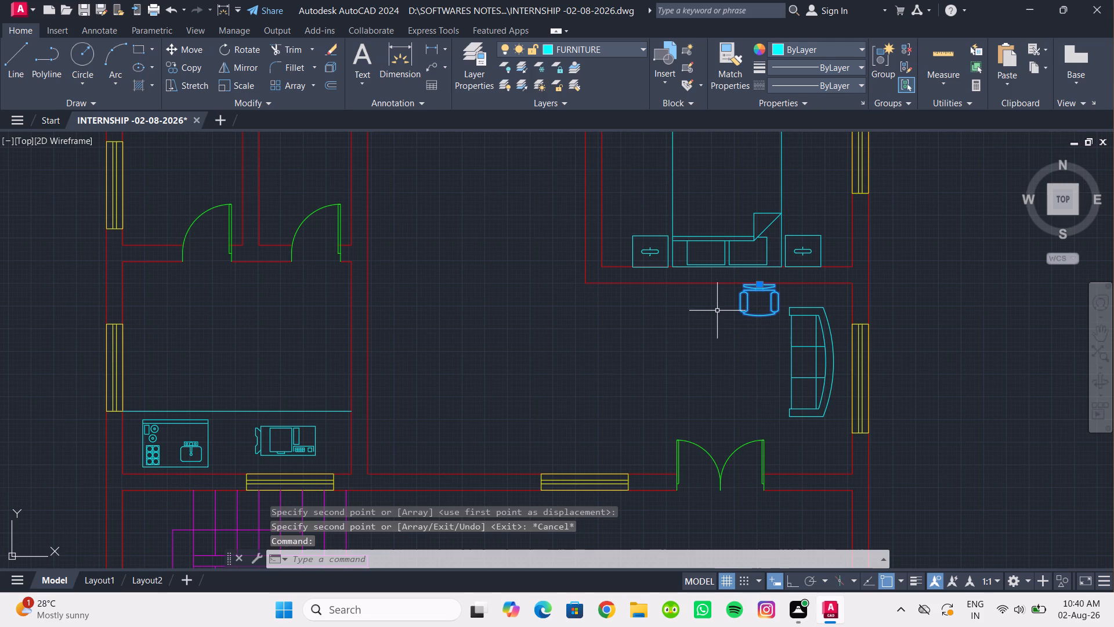
key("Escape")
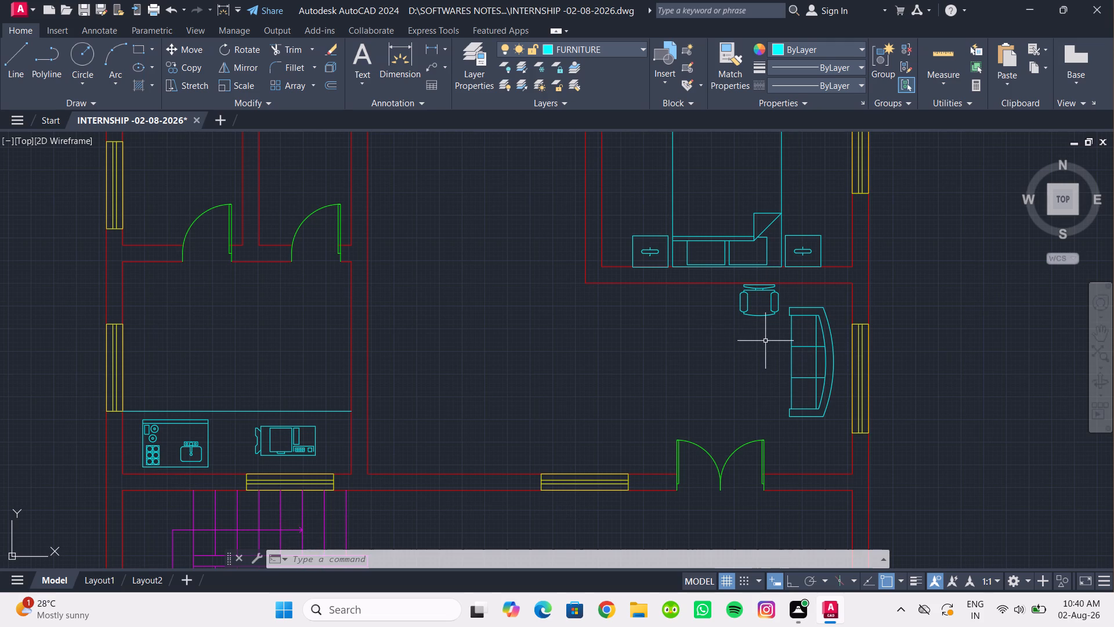
Draw a small, nearly square rectangle as a chair seat in the empty space outside the living room's right wall.
scroll(735, 341, "down", 2)
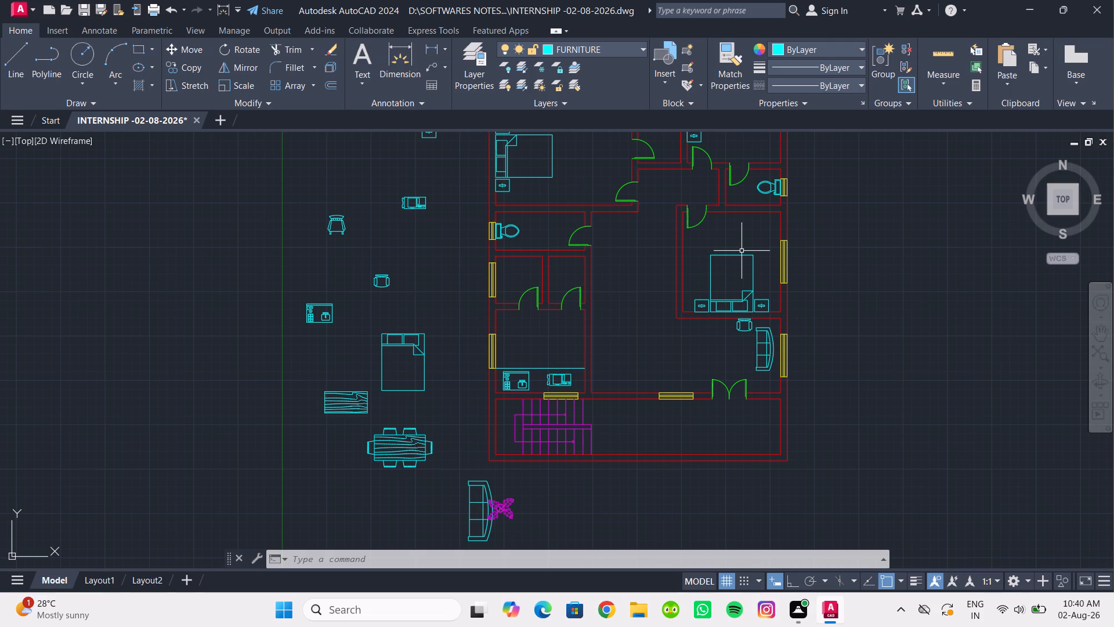
scroll(785, 341, "up", 3)
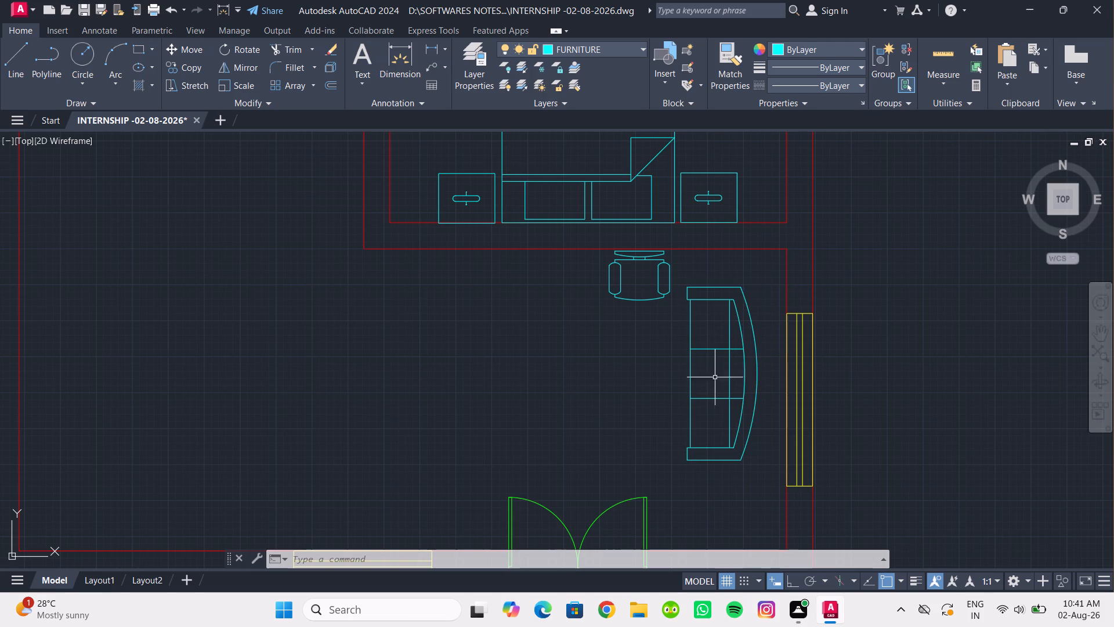
scroll(714, 371, "down", 1)
middle_click_drag(711, 369, 644, 355)
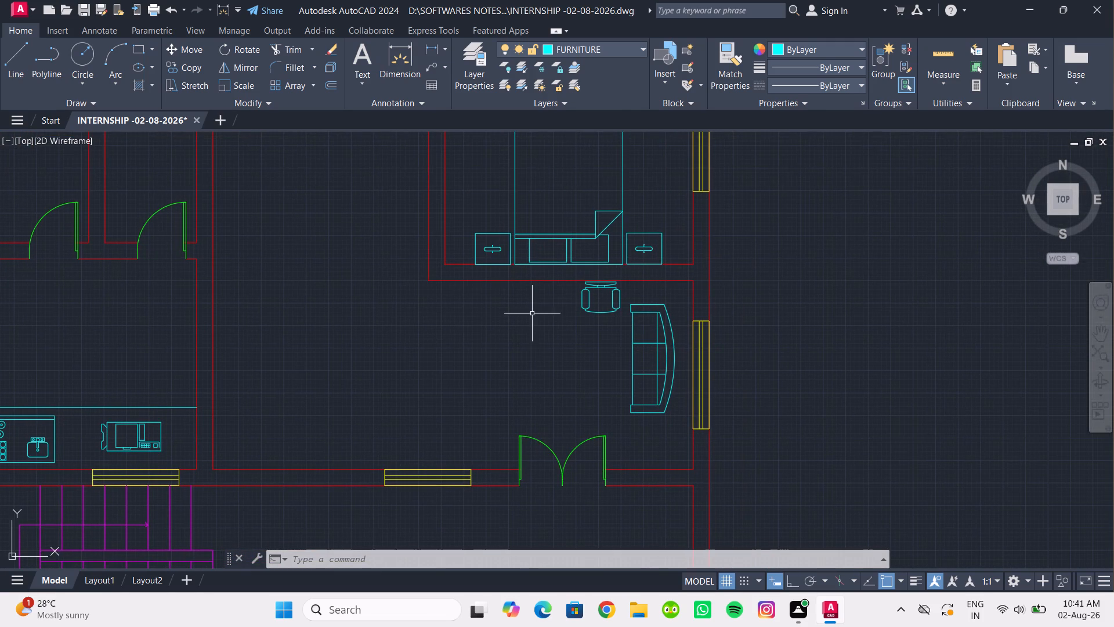
left_click(140, 55)
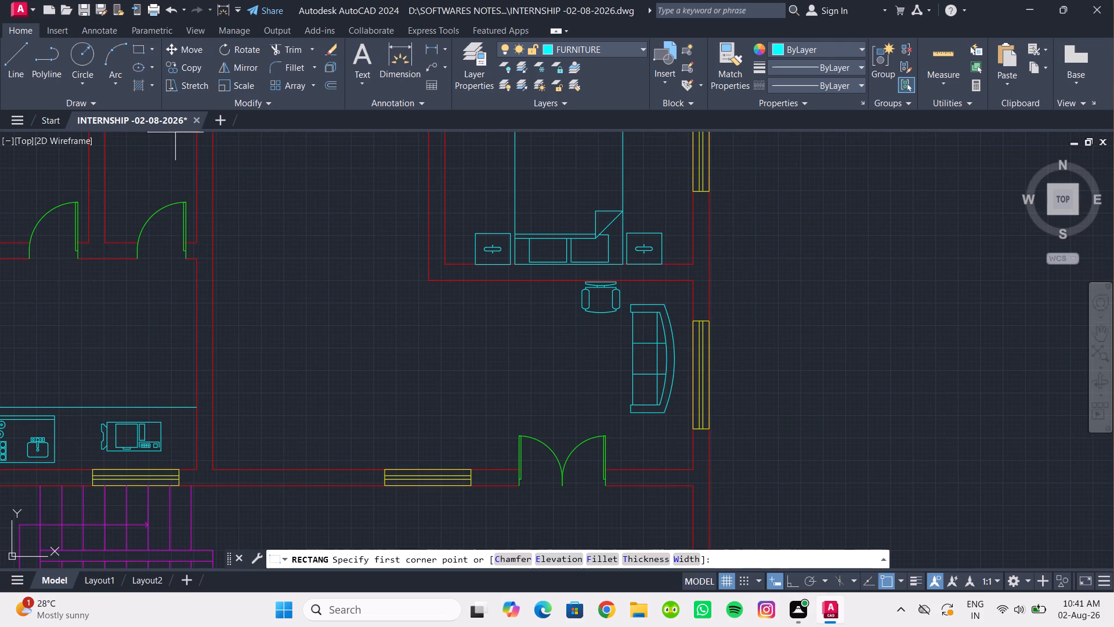
left_click(764, 296)
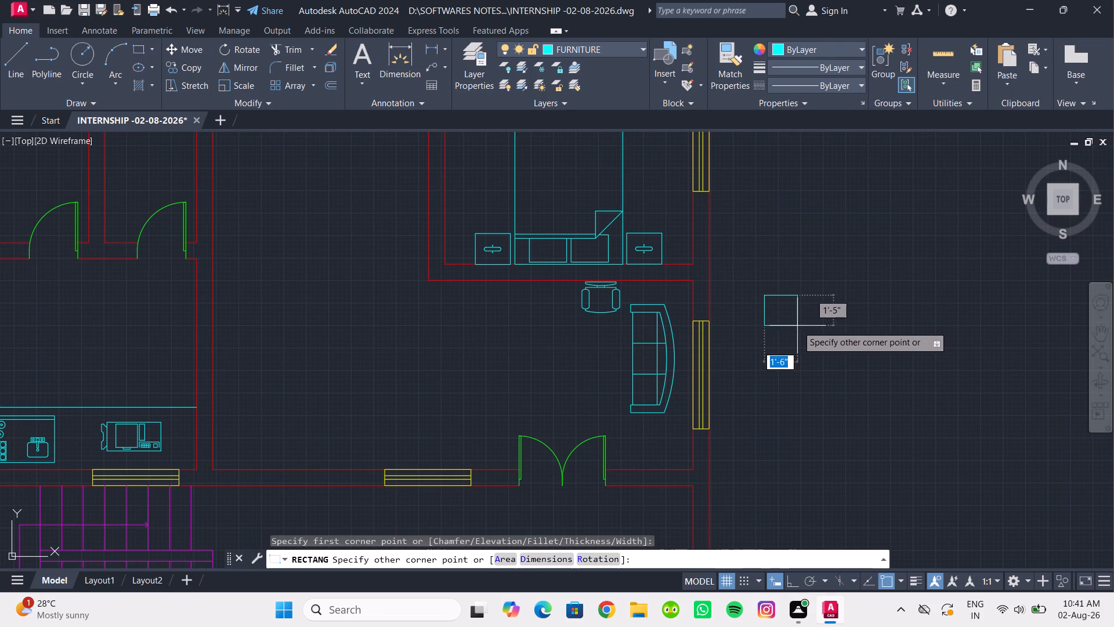
left_click(803, 330)
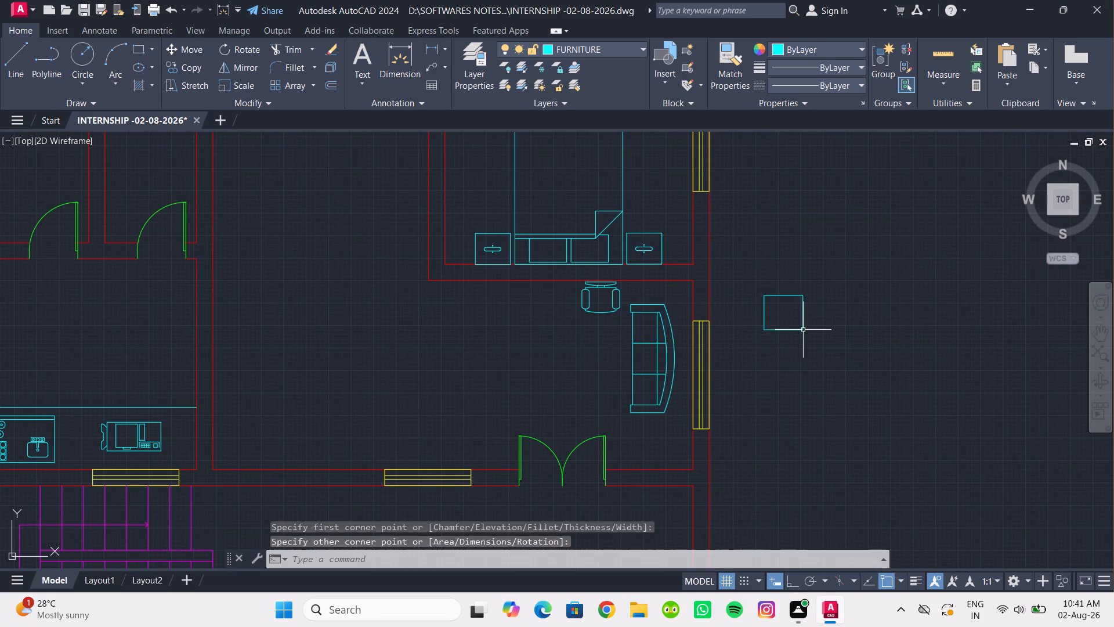
With Ortho on, draw the left armrest outline from the seat's lower-left corner: about 2" down, 4" left, and up past the seat's top edge.
left_click(23, 73)
scroll(768, 331, "up", 1)
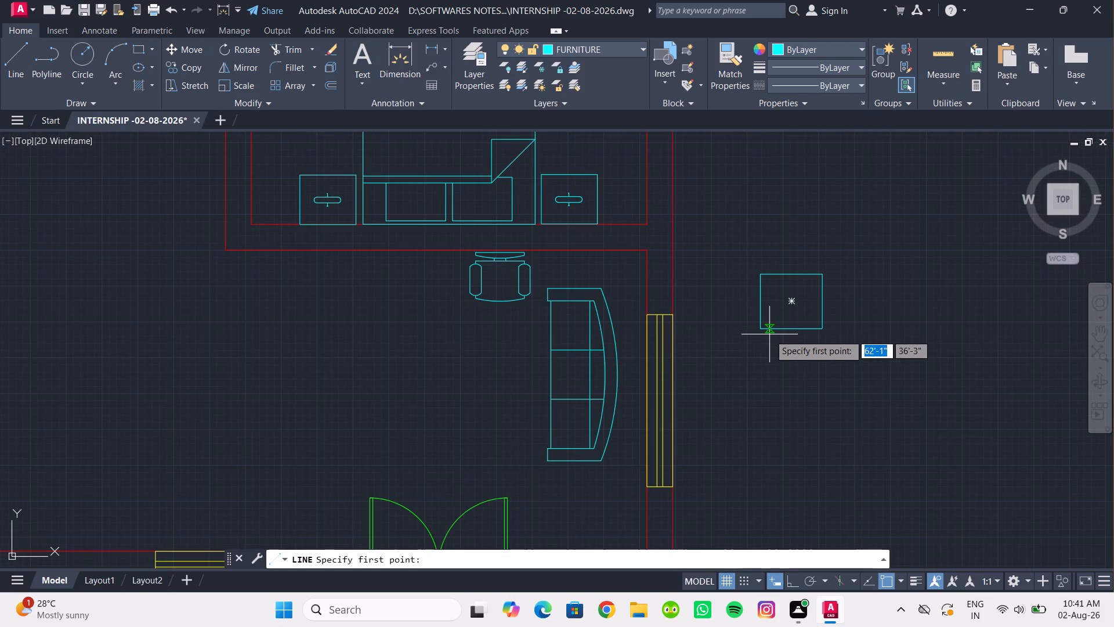
left_click(761, 331)
scroll(762, 336, "up", 3)
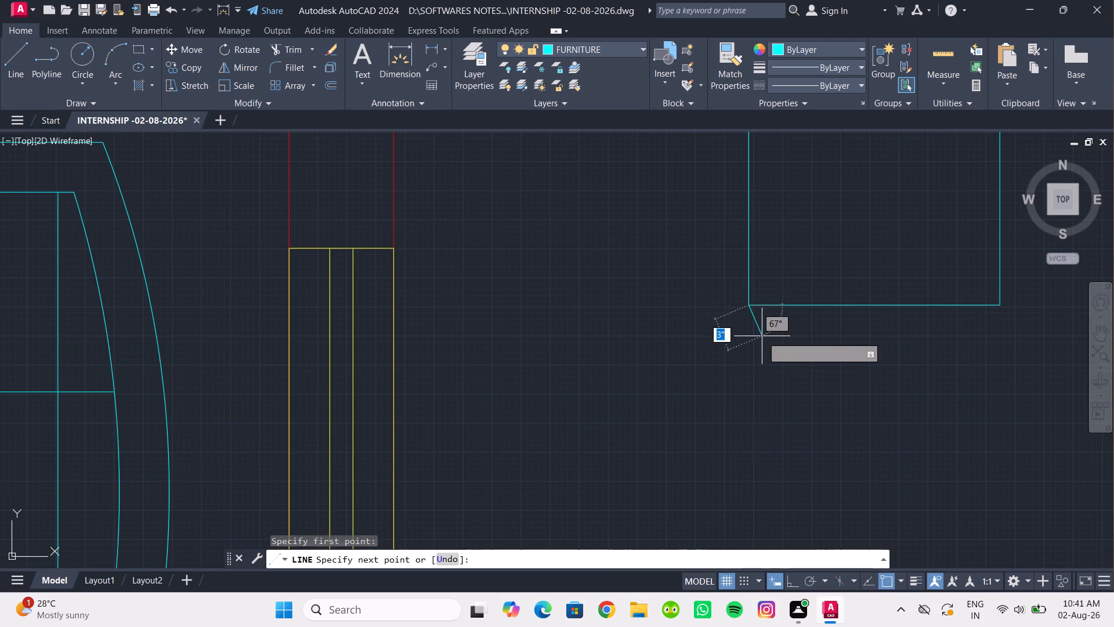
left_click(789, 577)
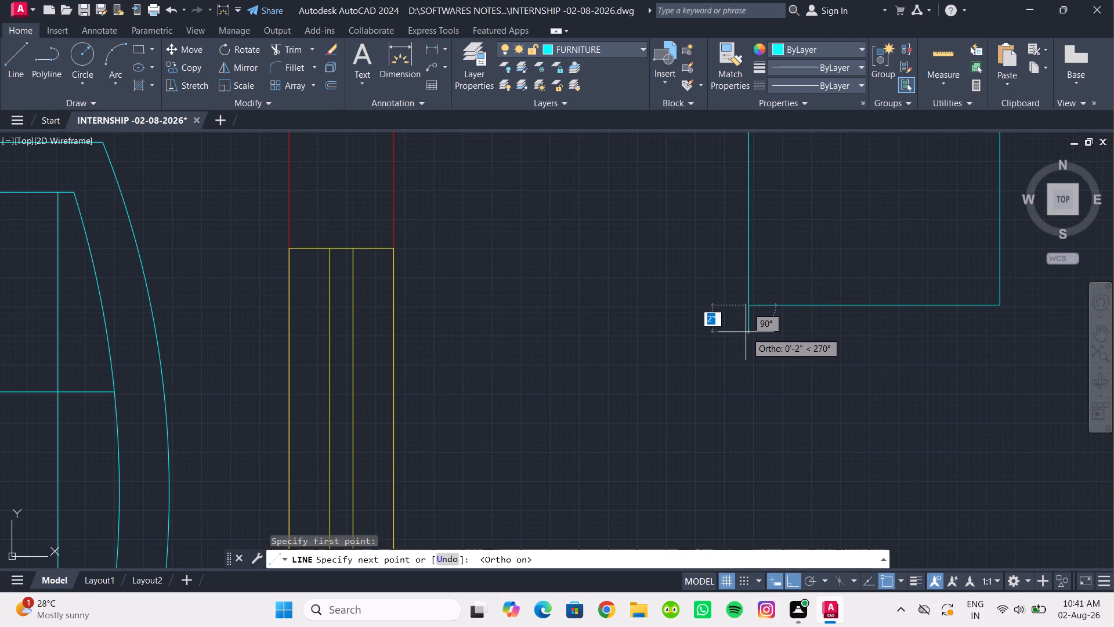
left_click(746, 334)
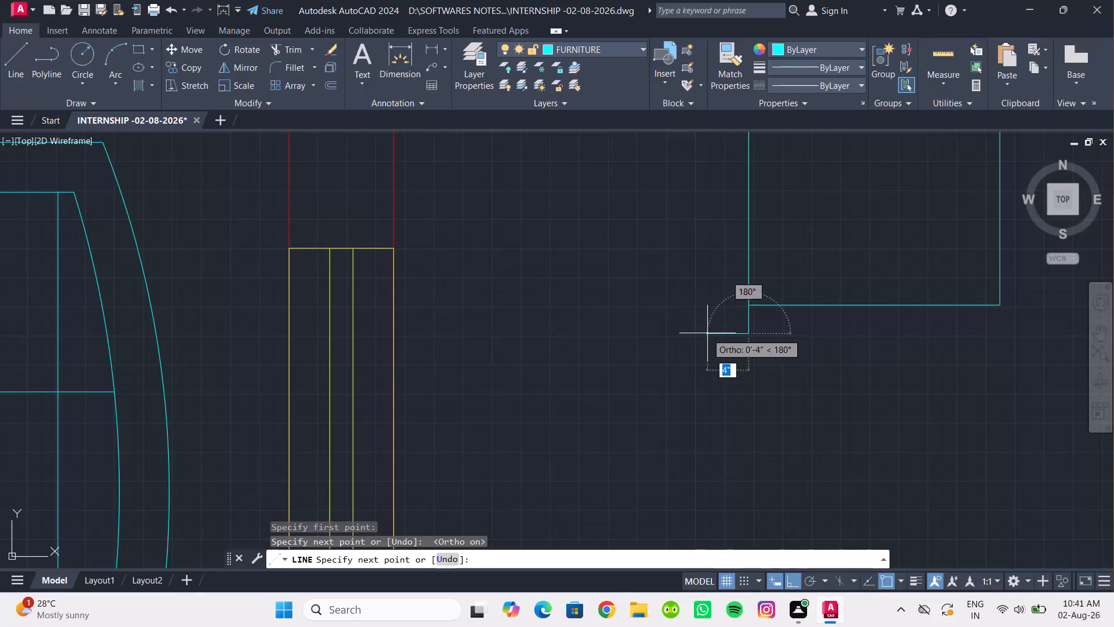
left_click(707, 333)
scroll(697, 221, "down", 1)
middle_click_drag(697, 221, 682, 363)
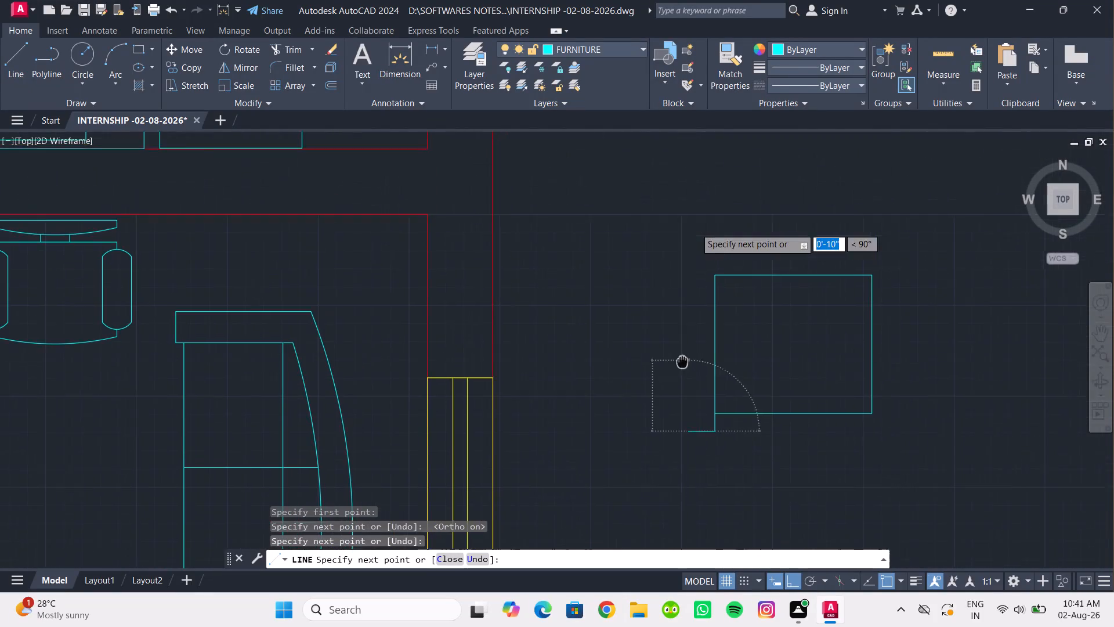
middle_click_drag(682, 363, 681, 366)
left_click(682, 261)
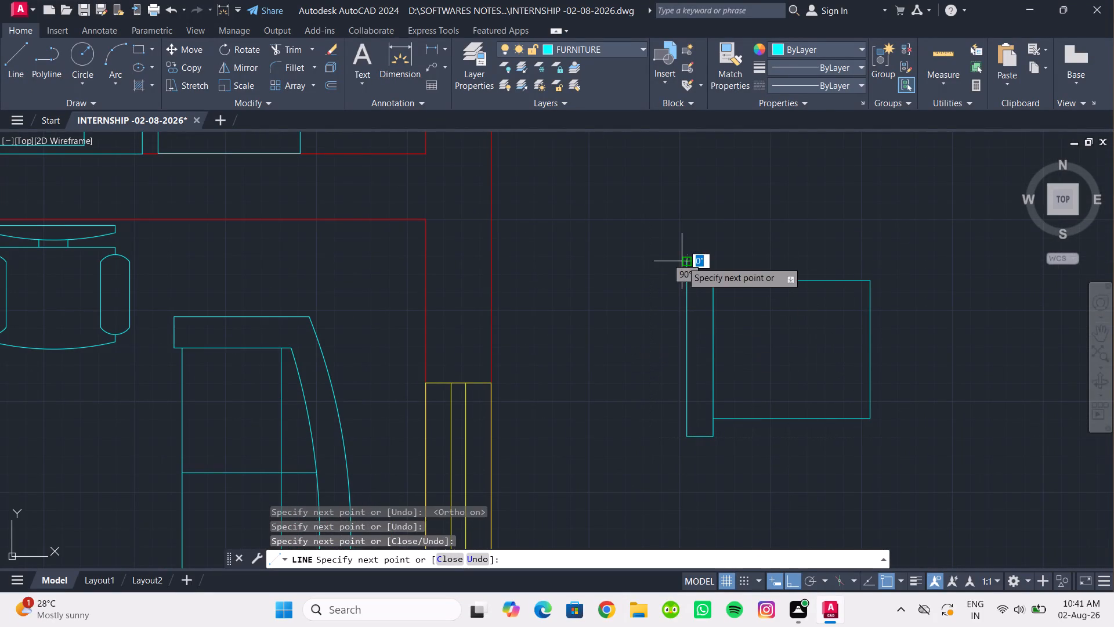
key("Escape")
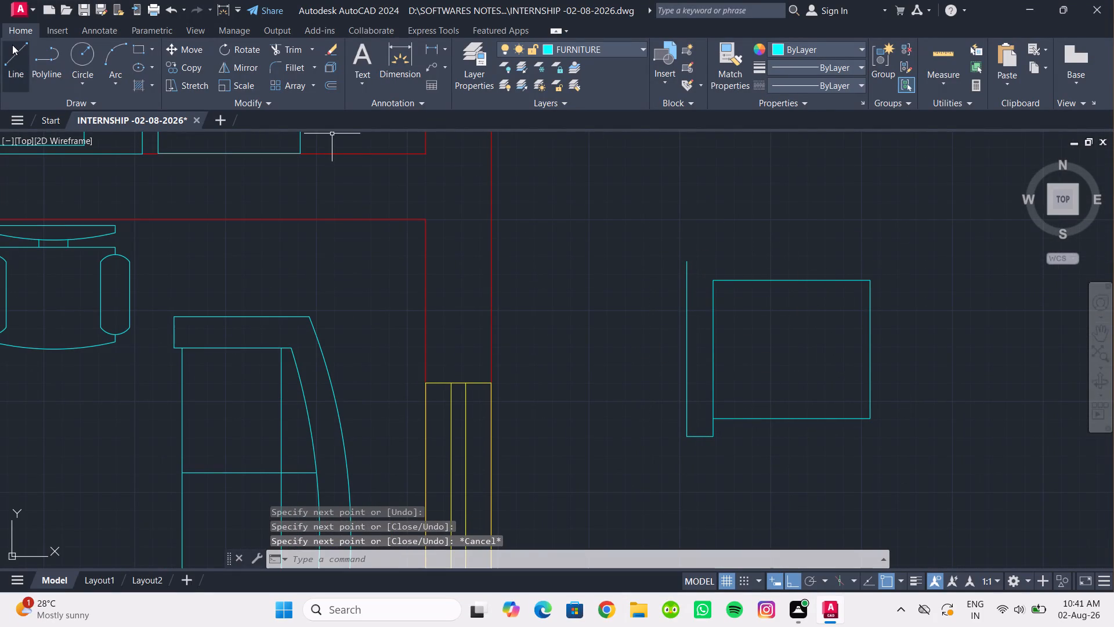
Draw the matching right armrest outline from the seat's lower-right corner: about 2" down, 4" right, and 1'-11" up.
left_click(12, 45)
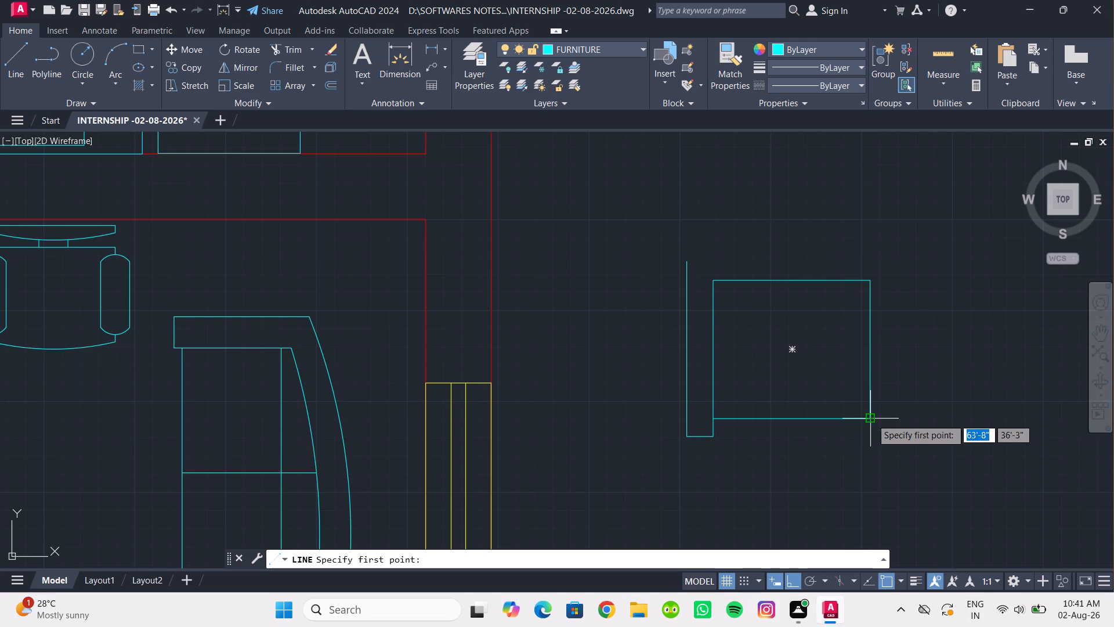
left_click(871, 419)
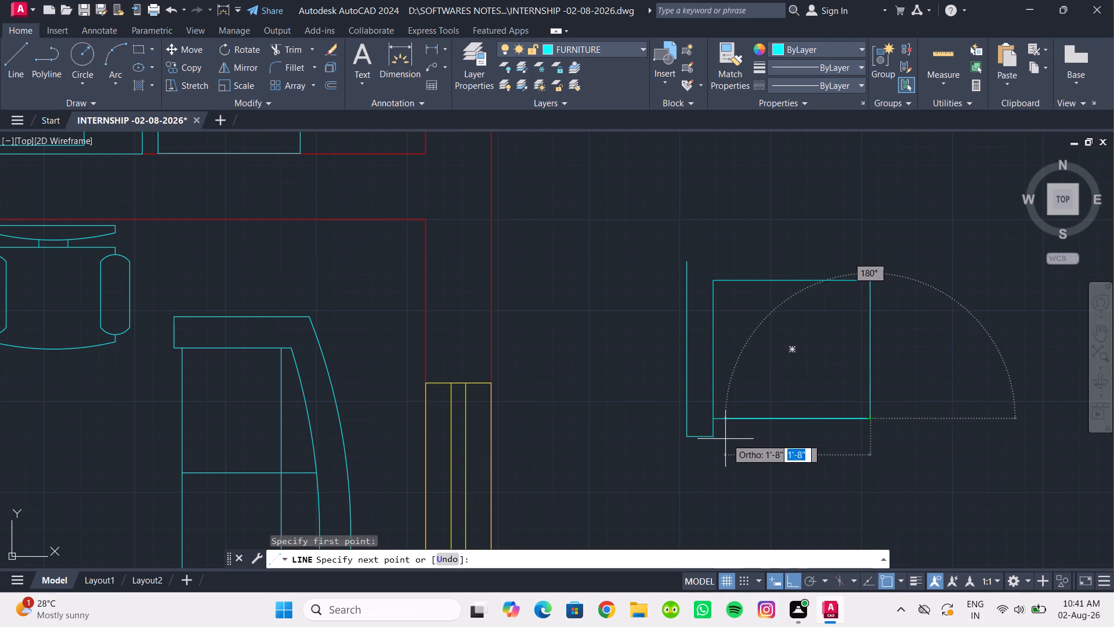
left_click(870, 439)
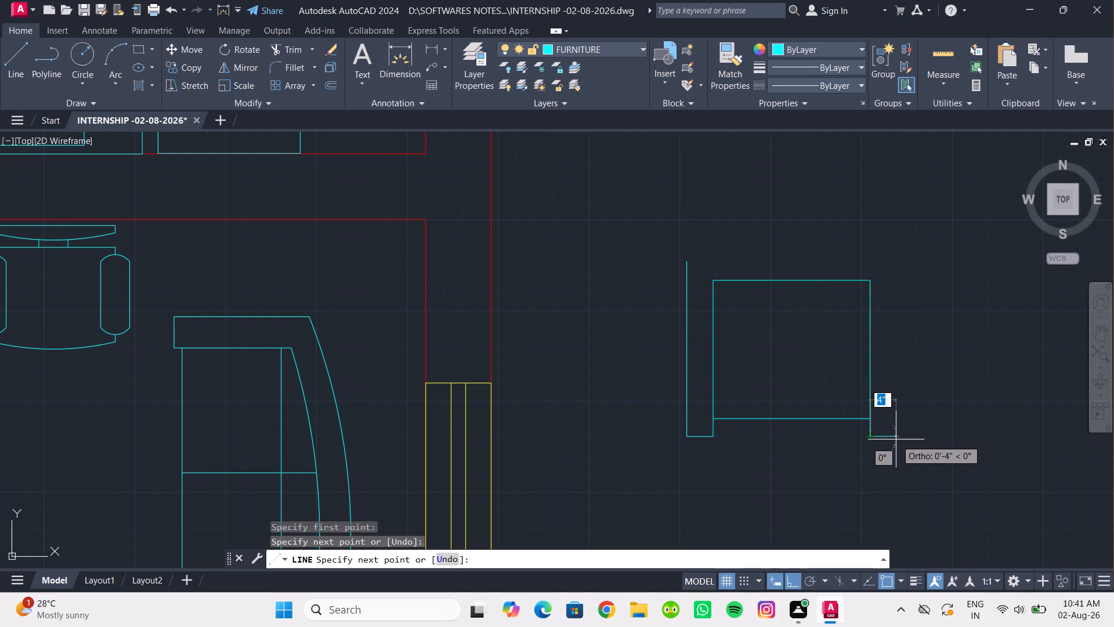
left_click(899, 440)
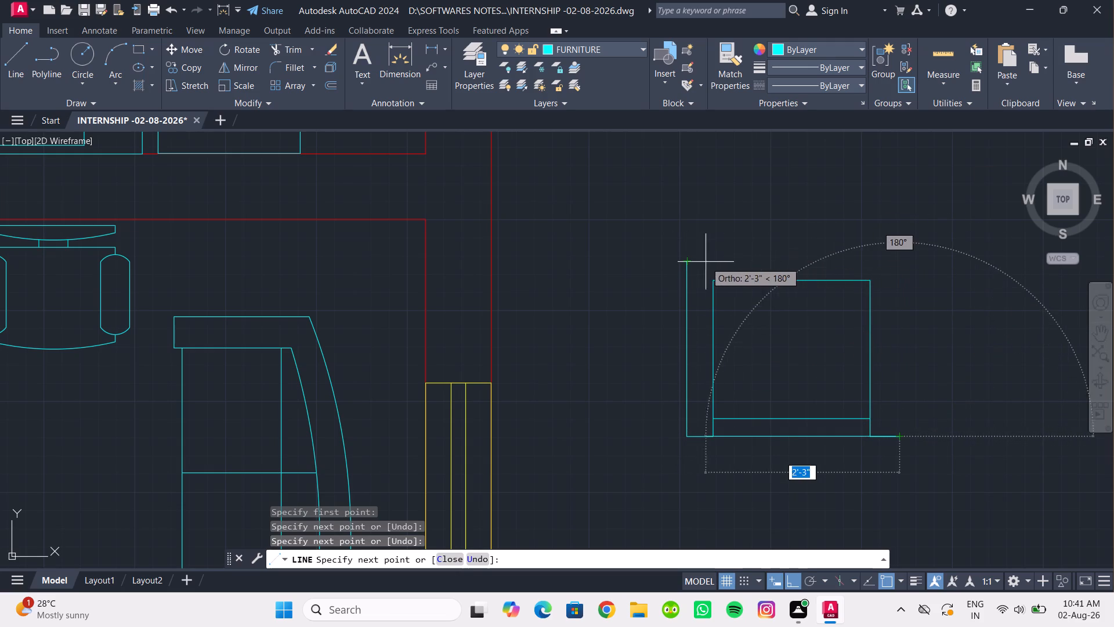
left_click(898, 264)
key("Escape")
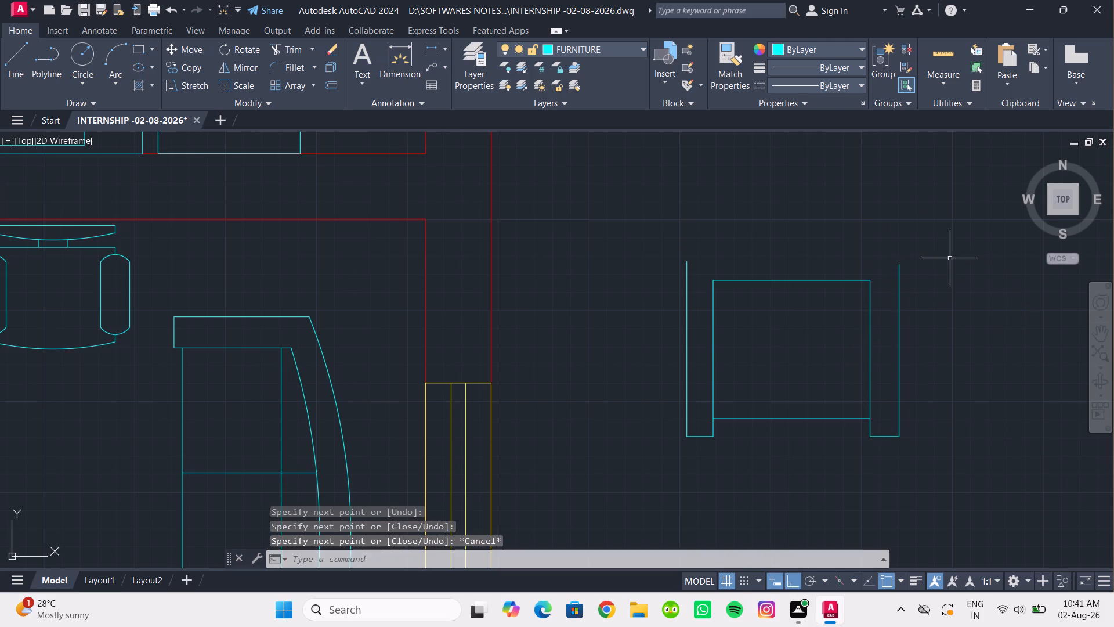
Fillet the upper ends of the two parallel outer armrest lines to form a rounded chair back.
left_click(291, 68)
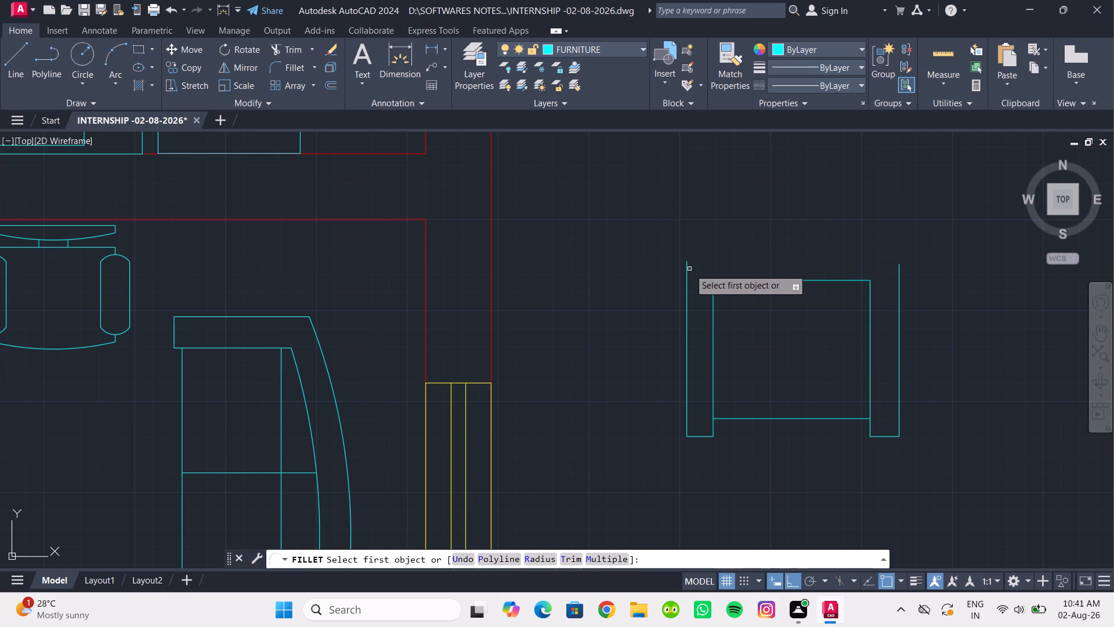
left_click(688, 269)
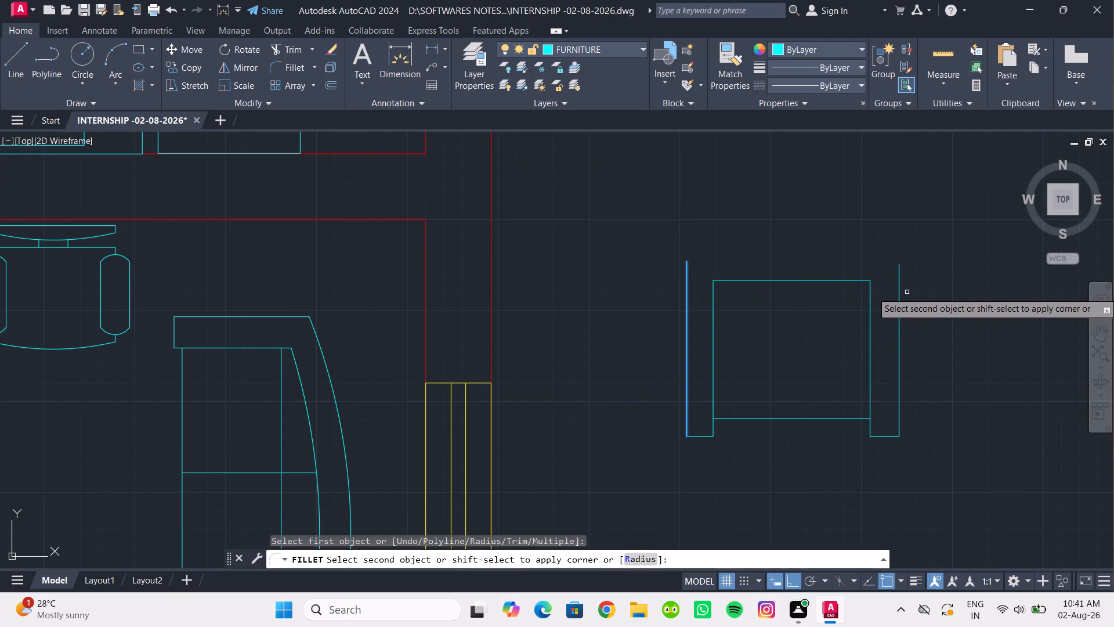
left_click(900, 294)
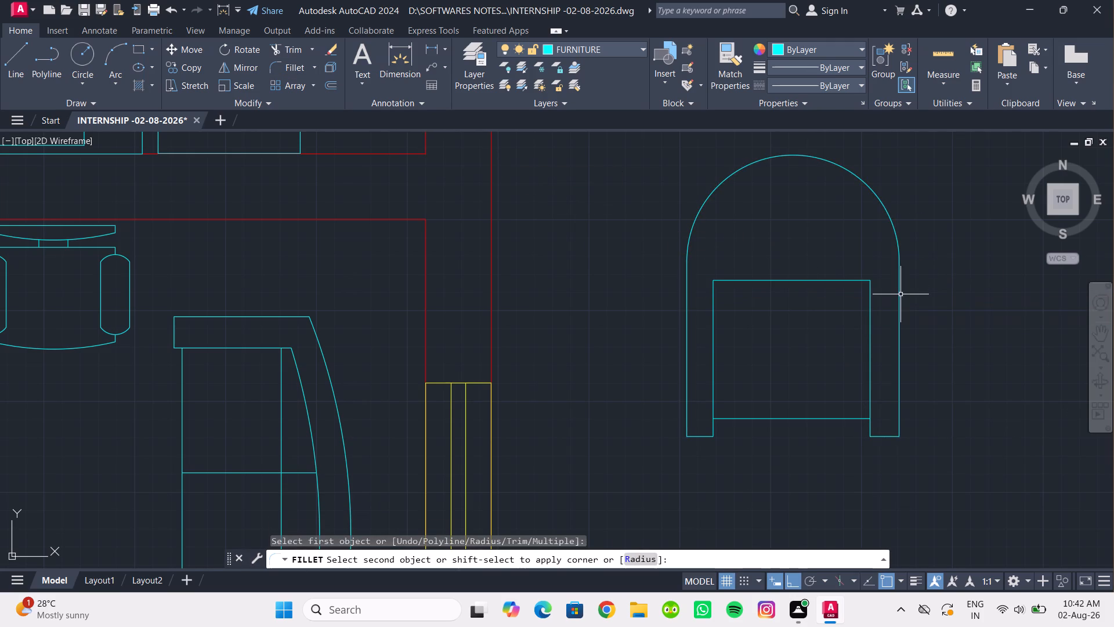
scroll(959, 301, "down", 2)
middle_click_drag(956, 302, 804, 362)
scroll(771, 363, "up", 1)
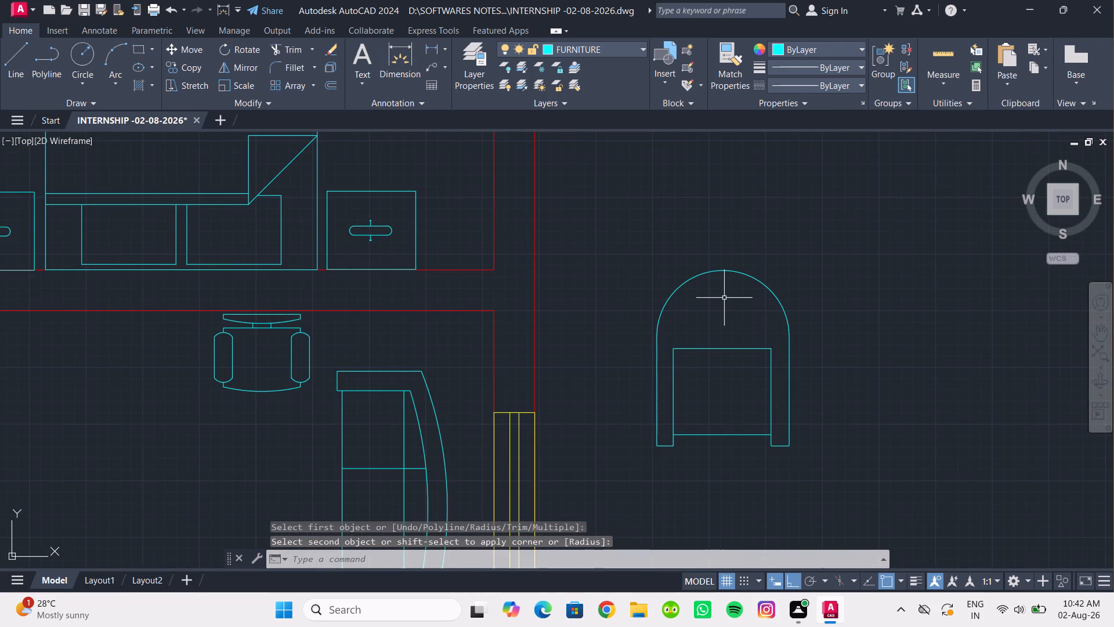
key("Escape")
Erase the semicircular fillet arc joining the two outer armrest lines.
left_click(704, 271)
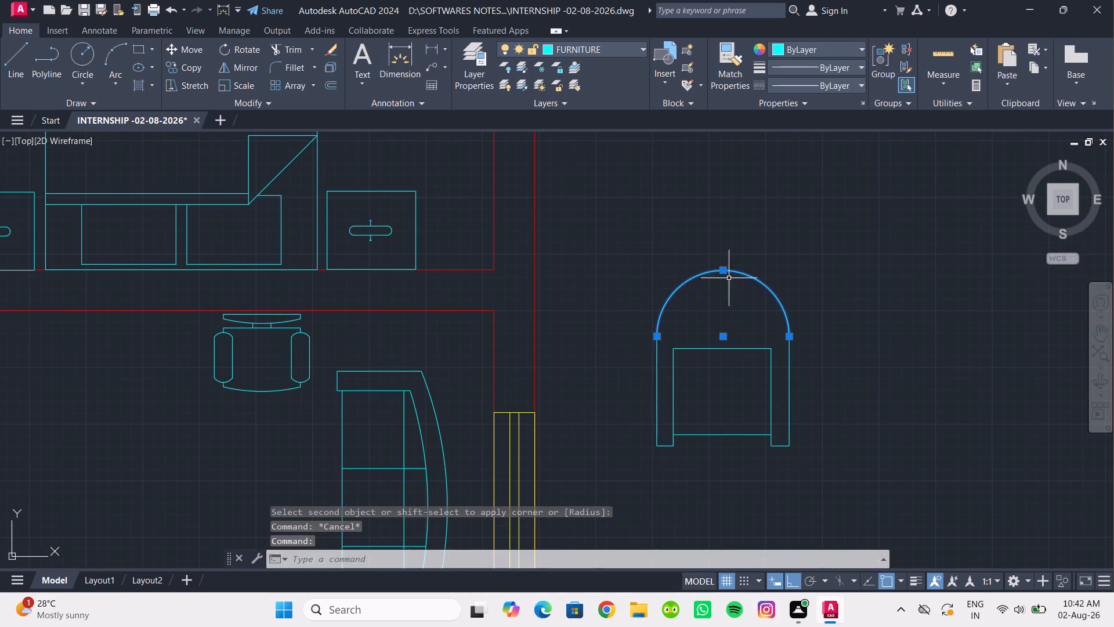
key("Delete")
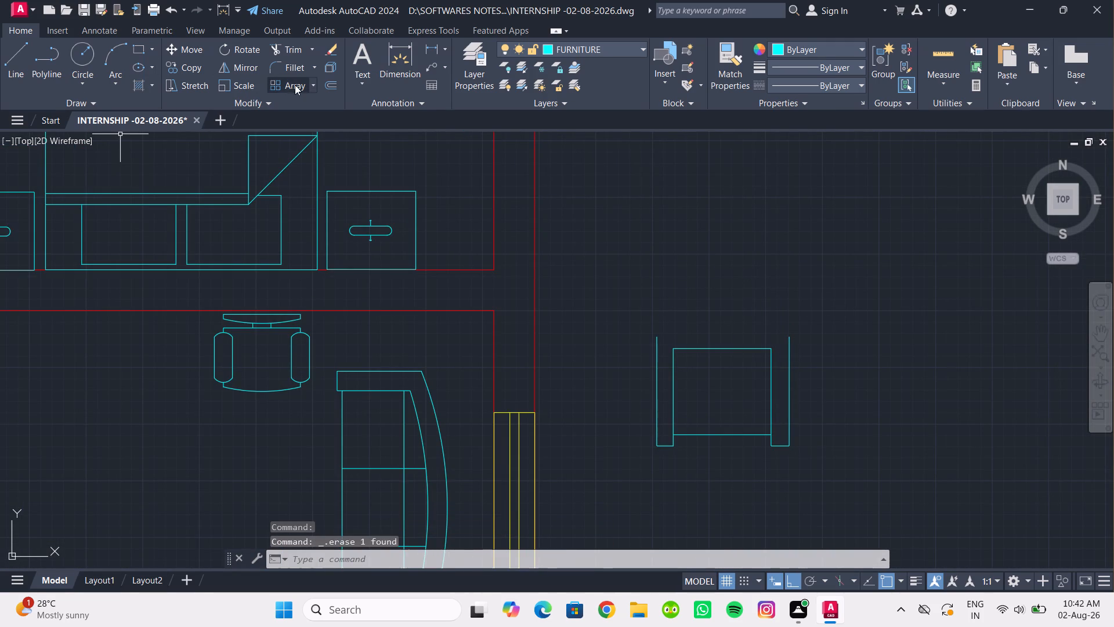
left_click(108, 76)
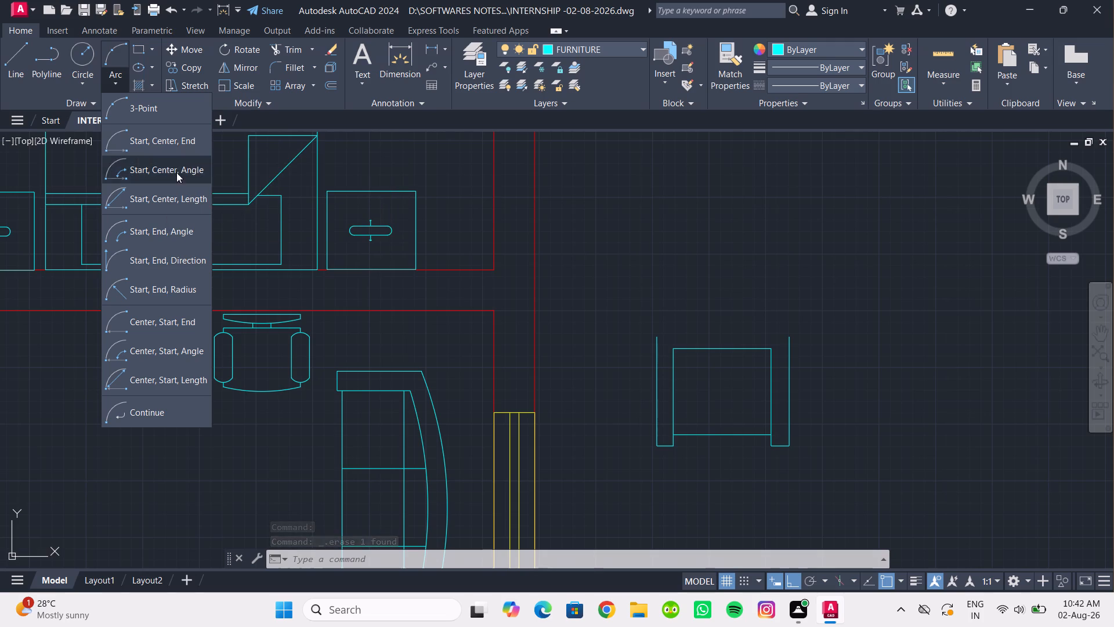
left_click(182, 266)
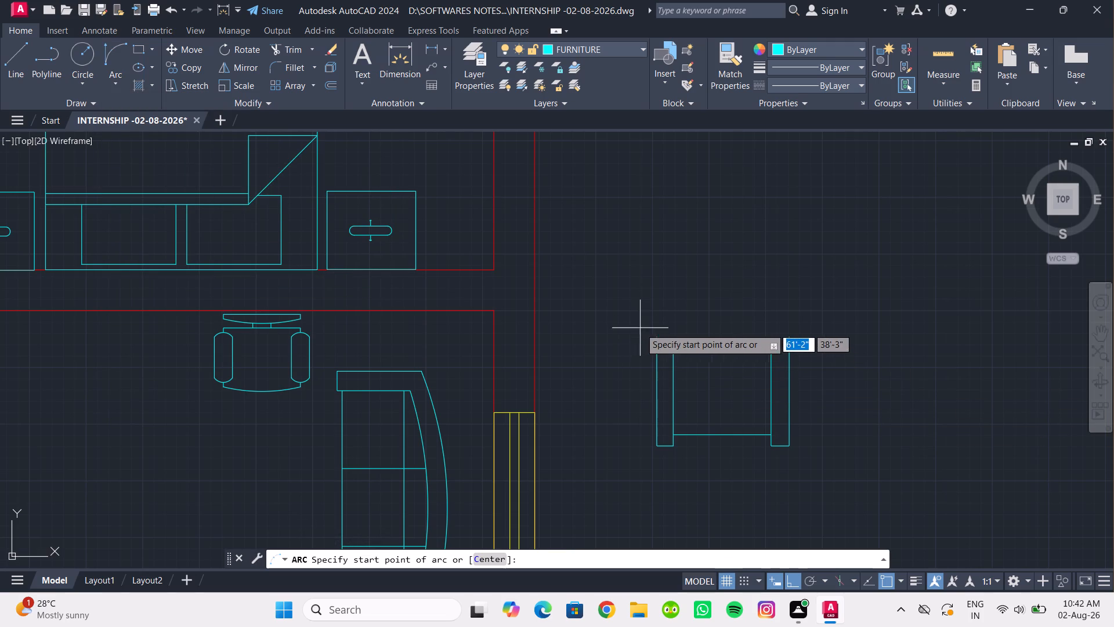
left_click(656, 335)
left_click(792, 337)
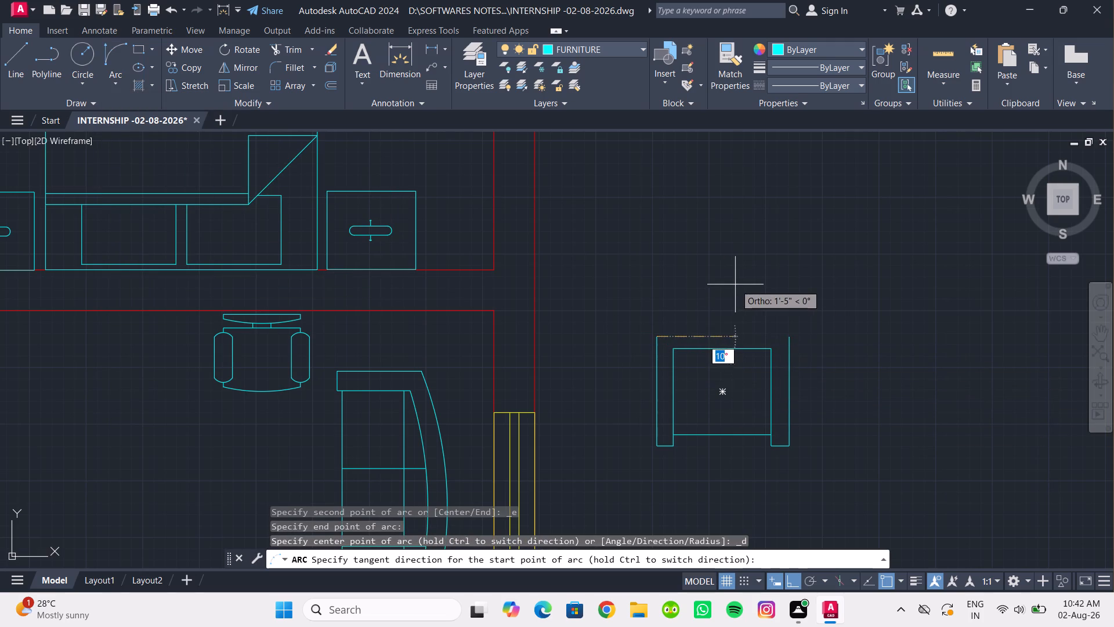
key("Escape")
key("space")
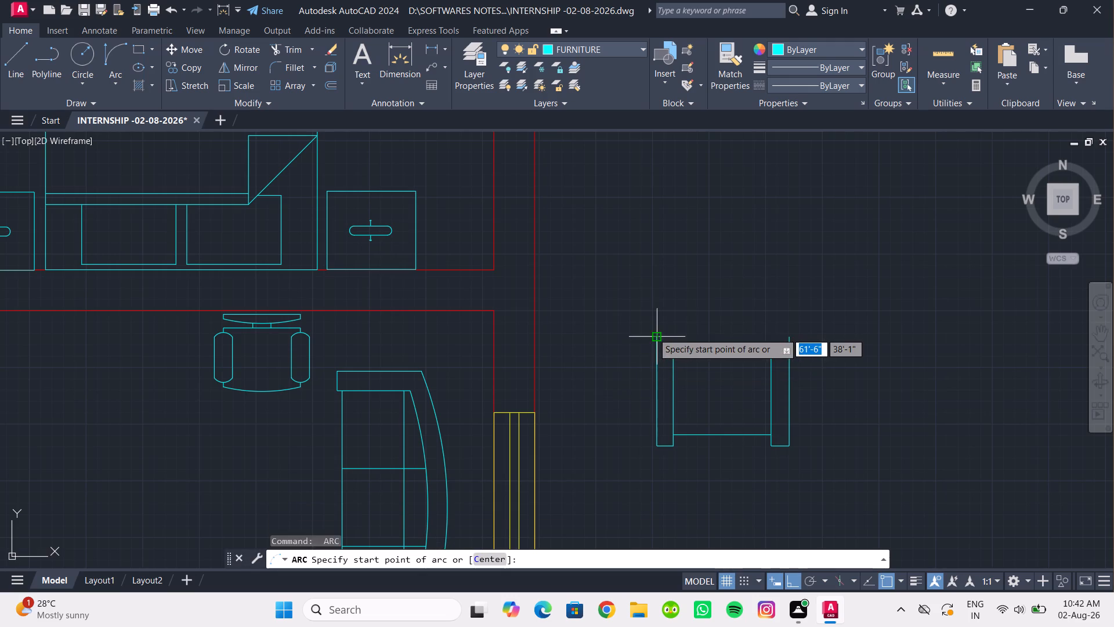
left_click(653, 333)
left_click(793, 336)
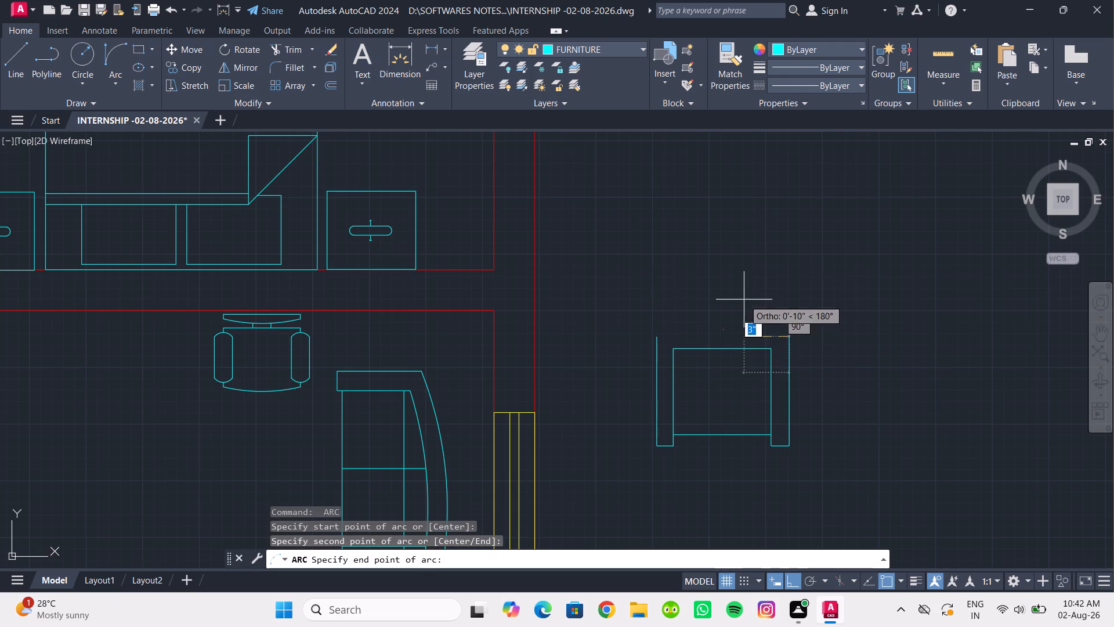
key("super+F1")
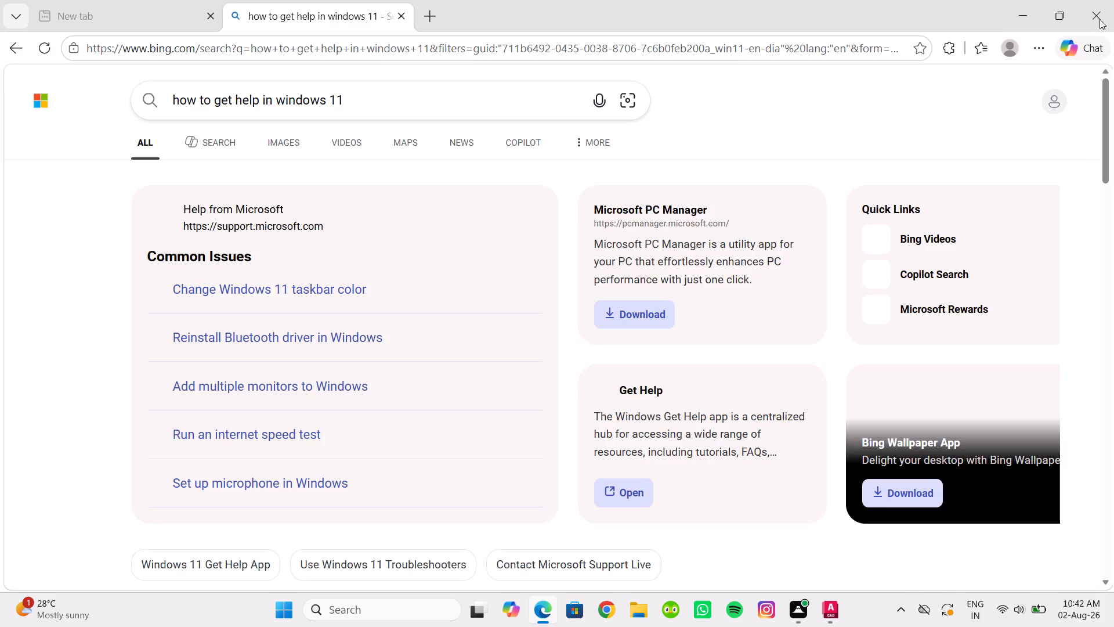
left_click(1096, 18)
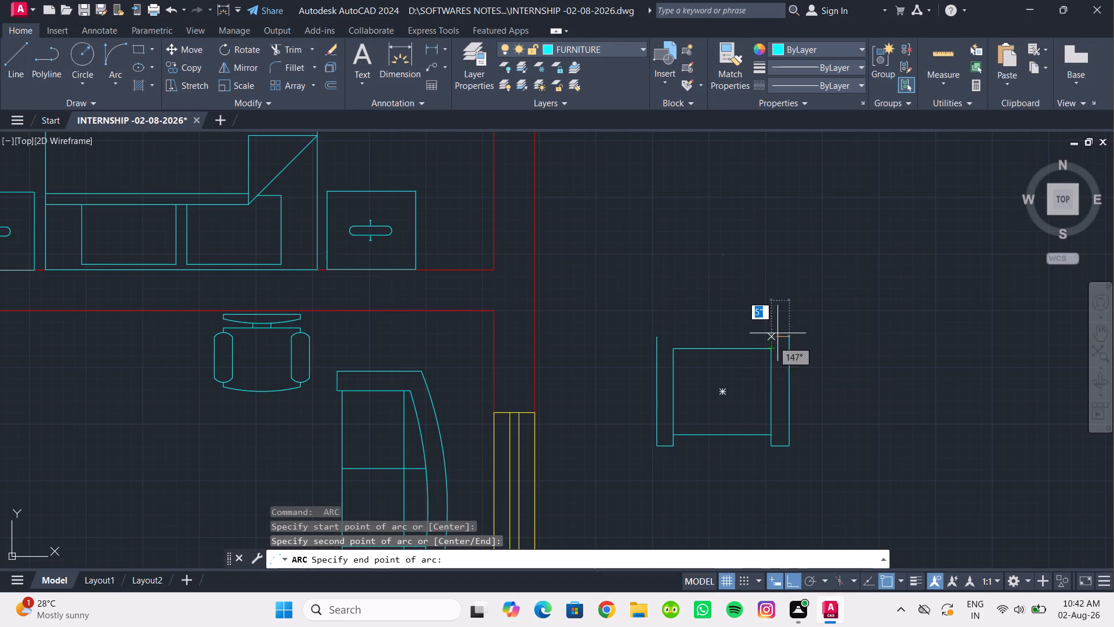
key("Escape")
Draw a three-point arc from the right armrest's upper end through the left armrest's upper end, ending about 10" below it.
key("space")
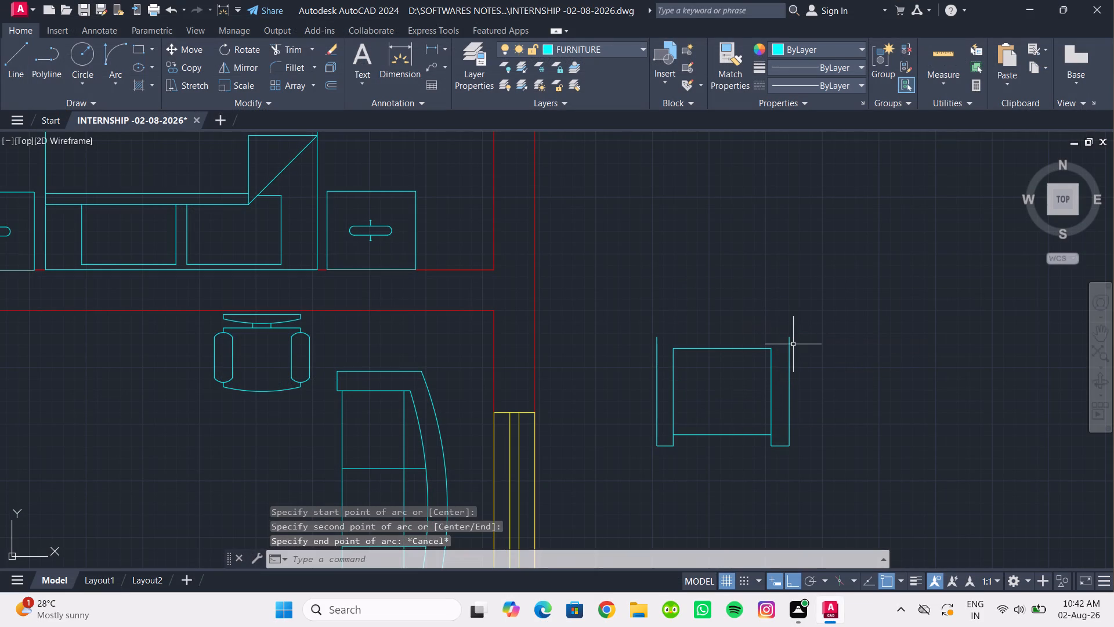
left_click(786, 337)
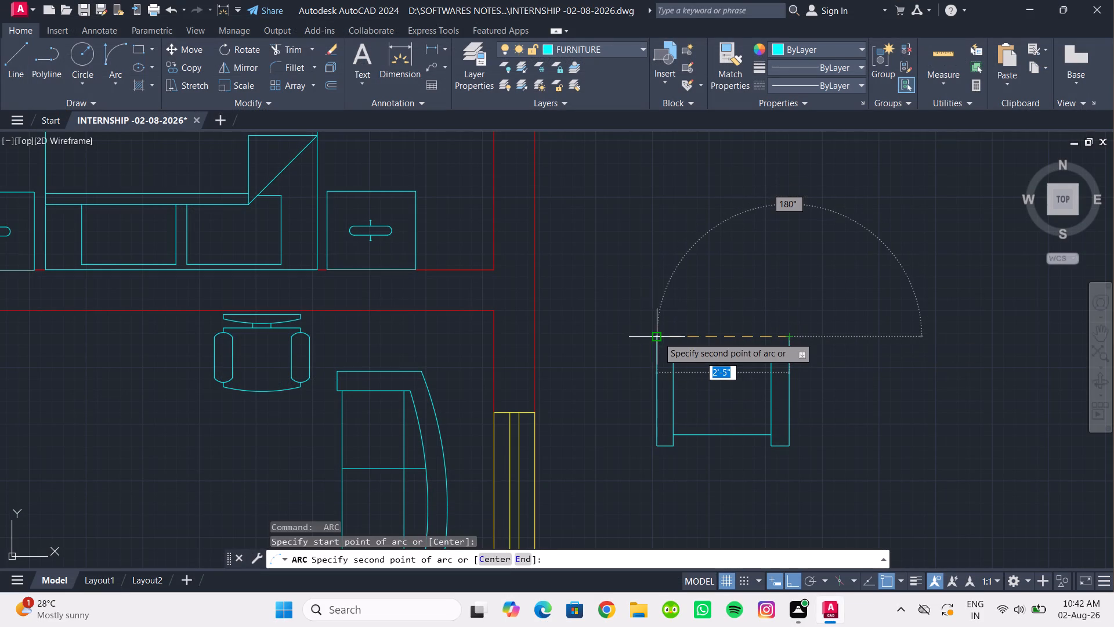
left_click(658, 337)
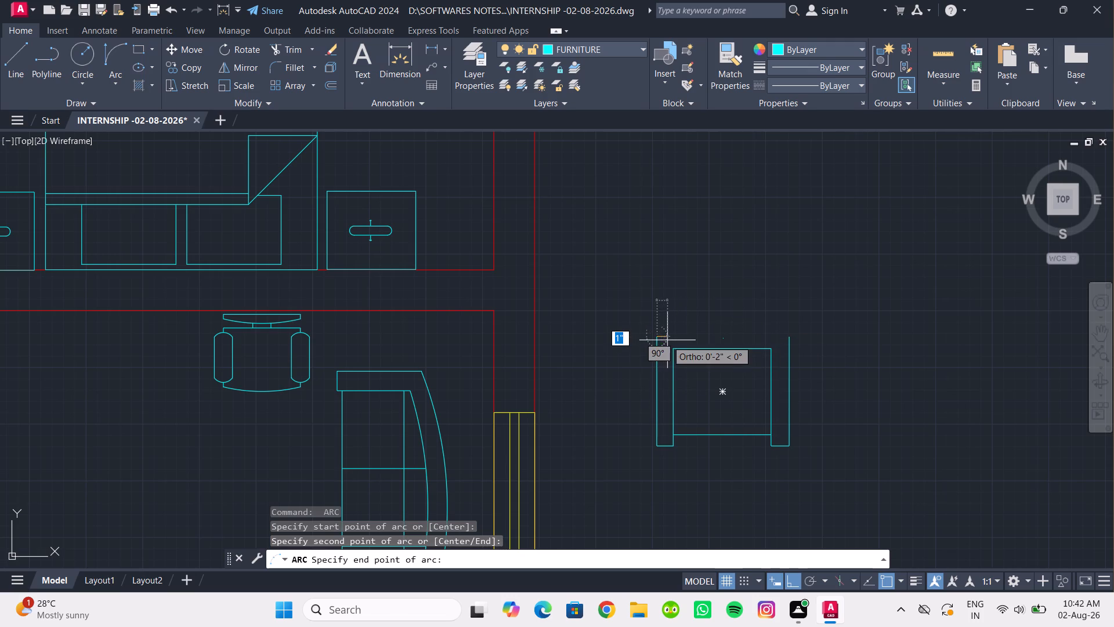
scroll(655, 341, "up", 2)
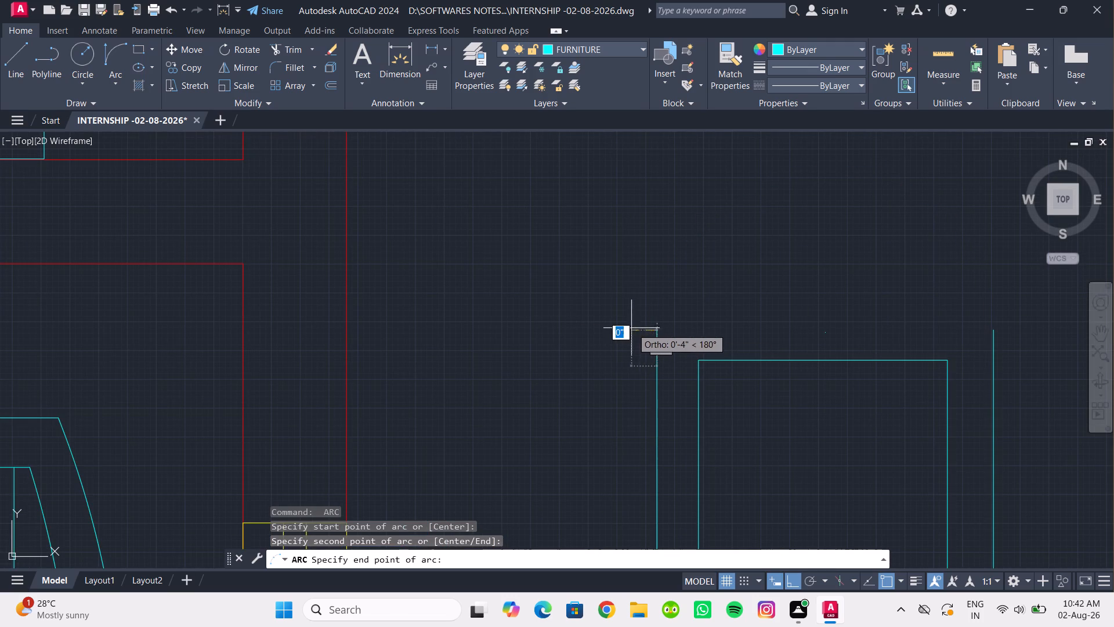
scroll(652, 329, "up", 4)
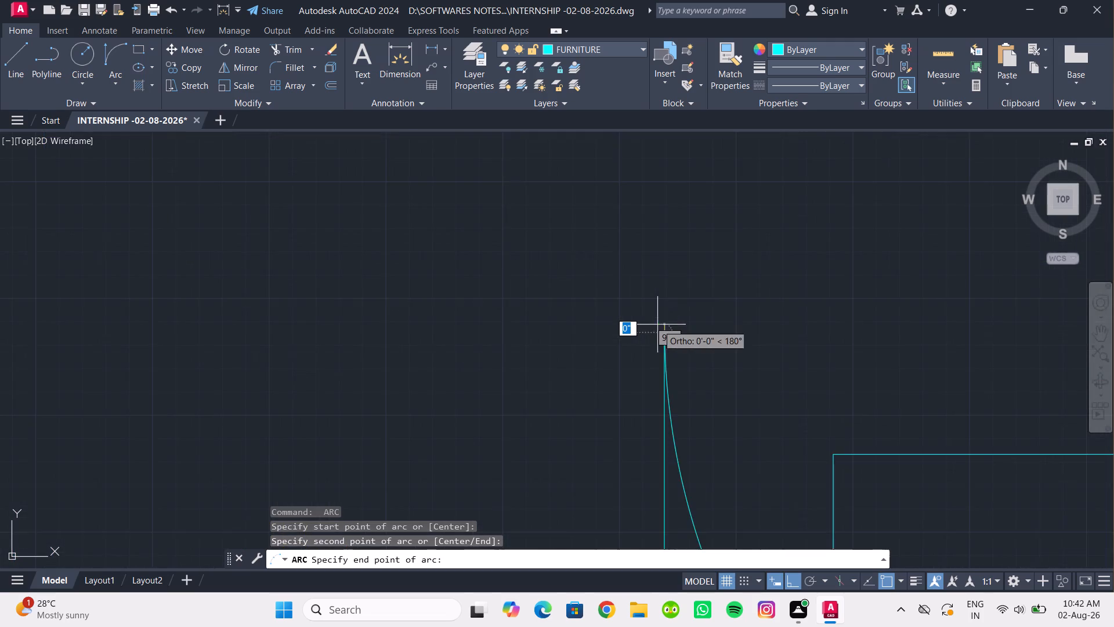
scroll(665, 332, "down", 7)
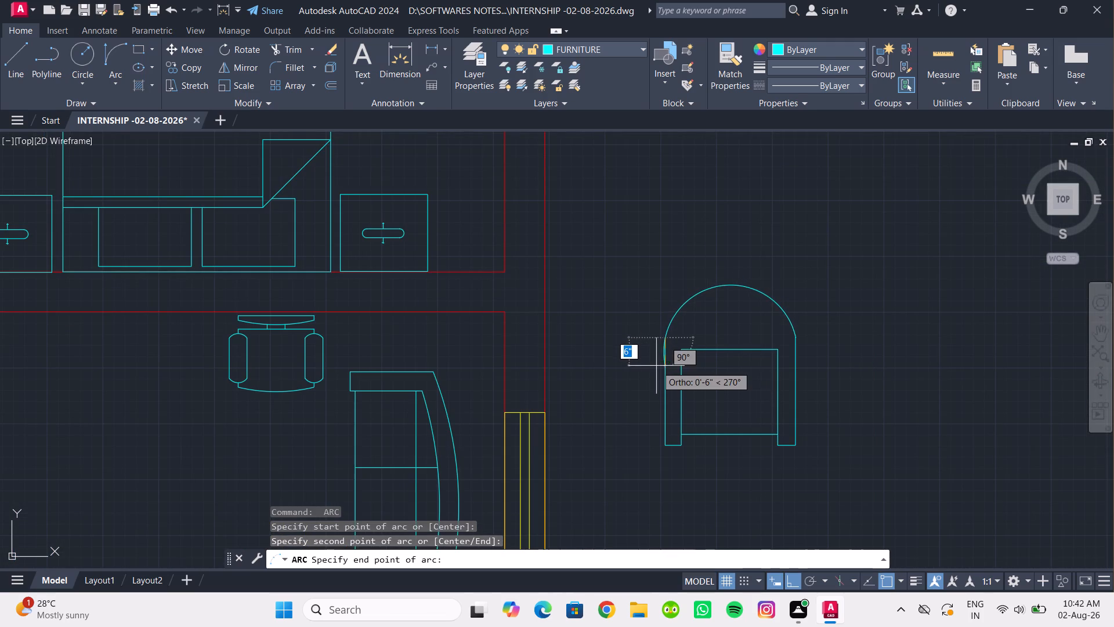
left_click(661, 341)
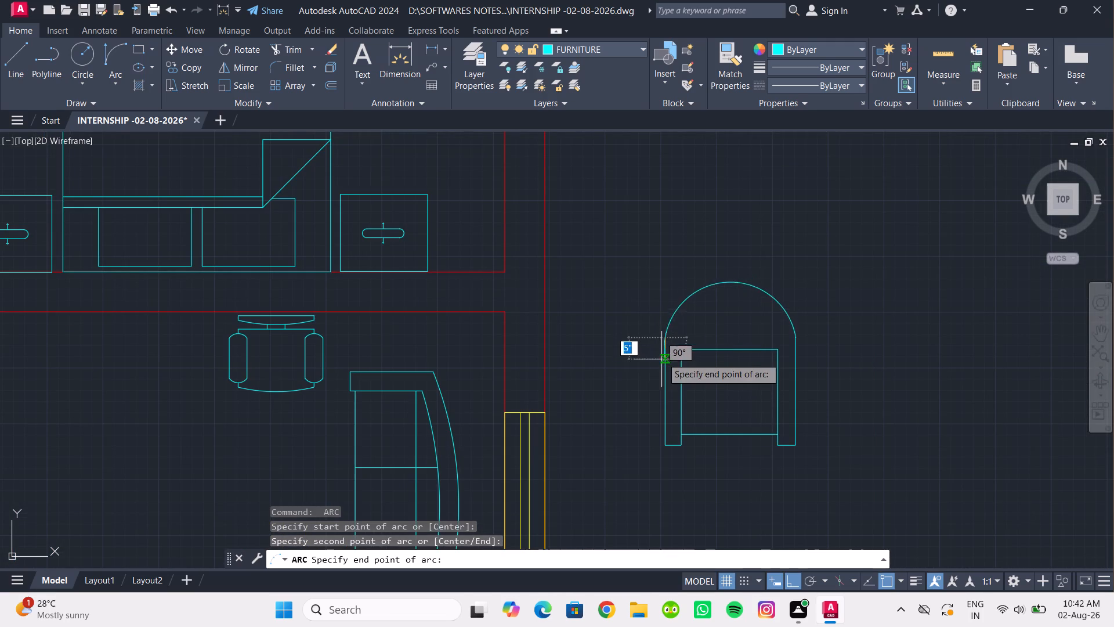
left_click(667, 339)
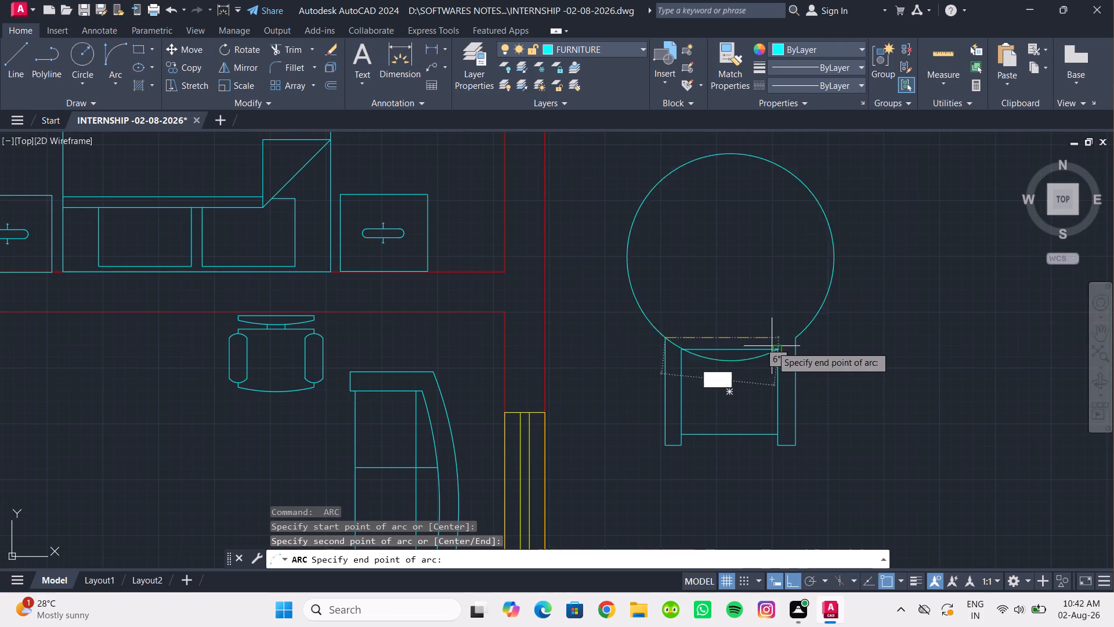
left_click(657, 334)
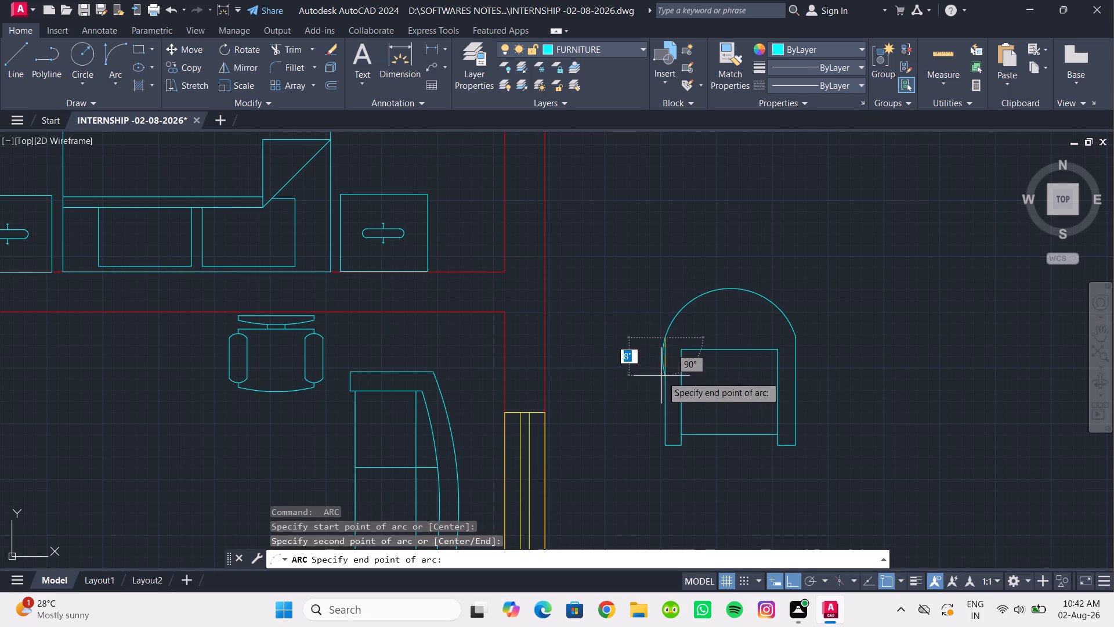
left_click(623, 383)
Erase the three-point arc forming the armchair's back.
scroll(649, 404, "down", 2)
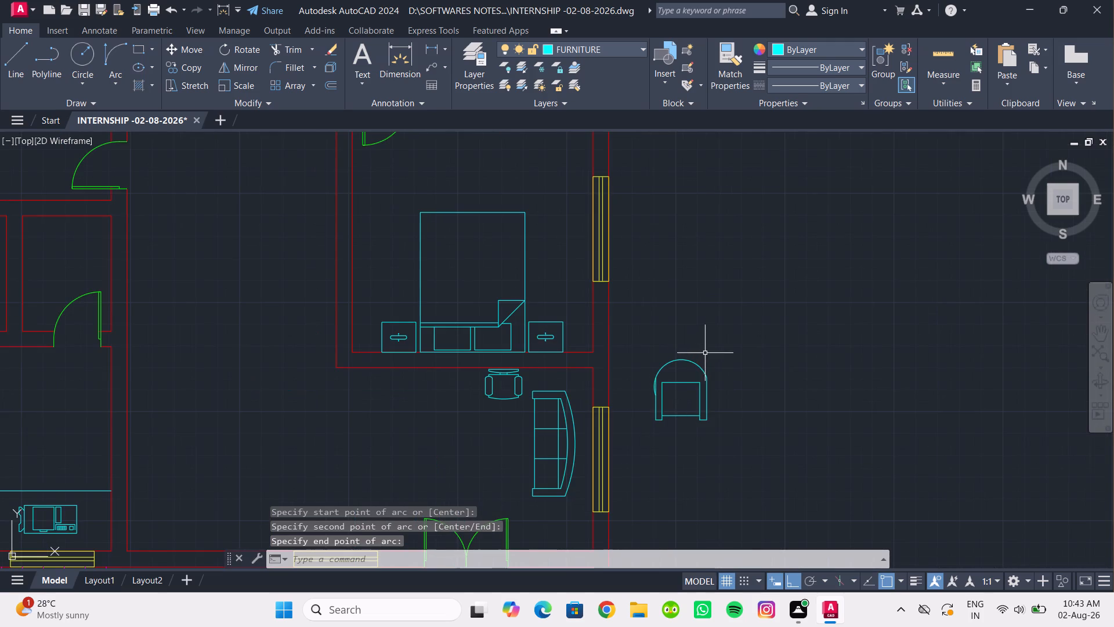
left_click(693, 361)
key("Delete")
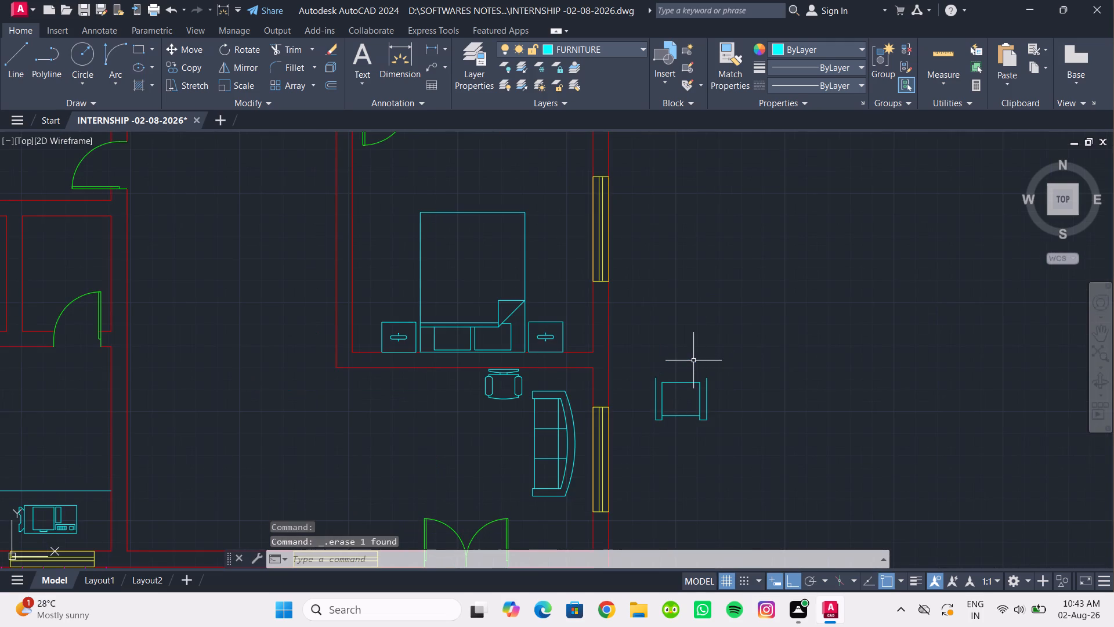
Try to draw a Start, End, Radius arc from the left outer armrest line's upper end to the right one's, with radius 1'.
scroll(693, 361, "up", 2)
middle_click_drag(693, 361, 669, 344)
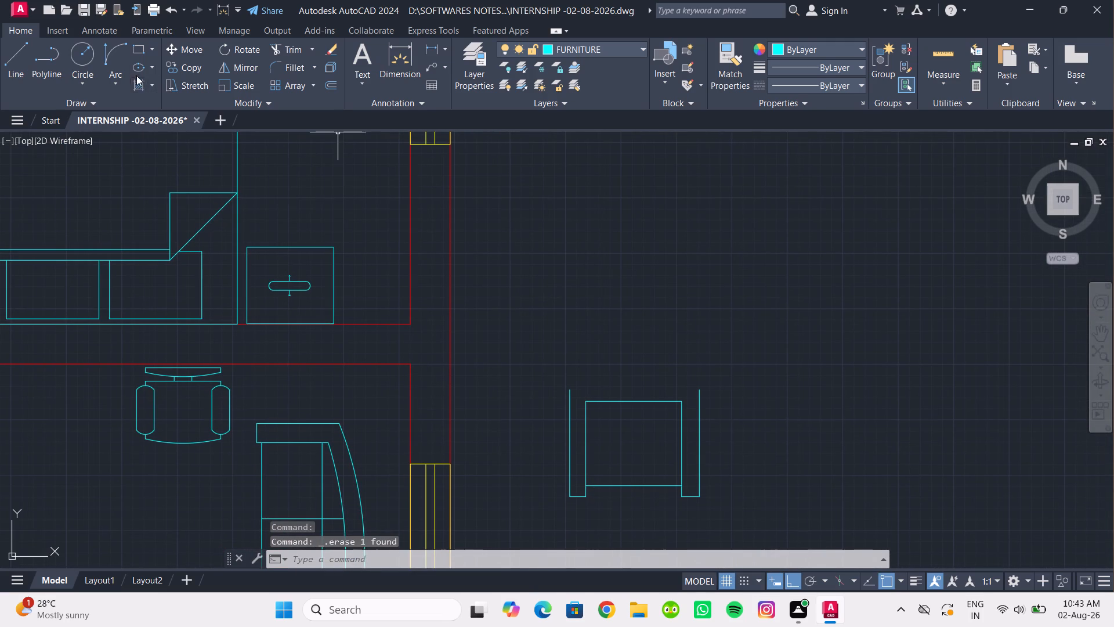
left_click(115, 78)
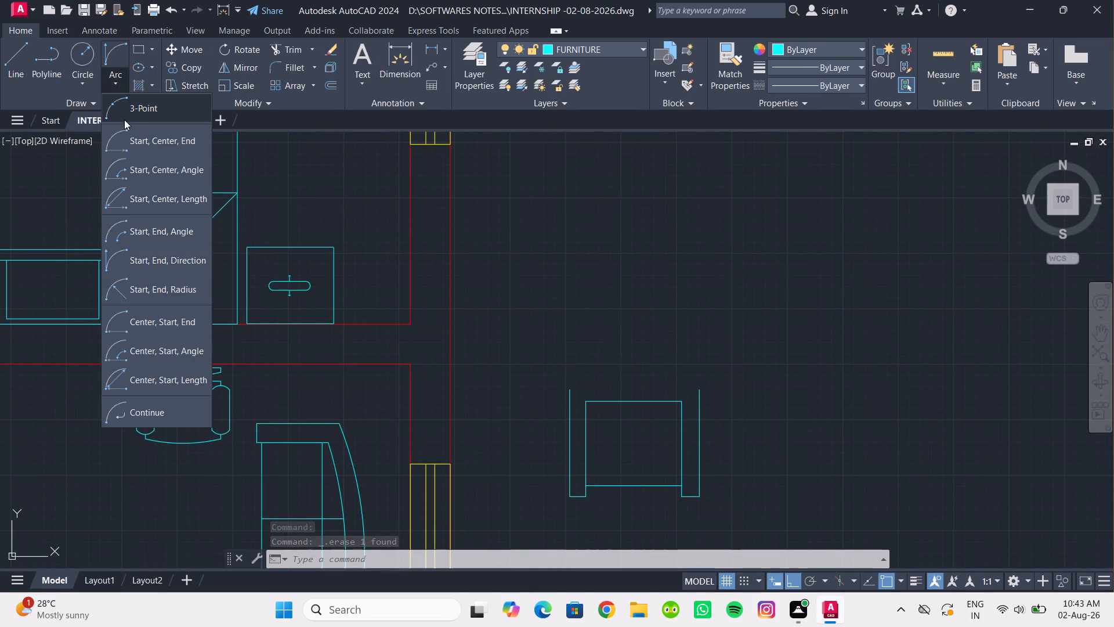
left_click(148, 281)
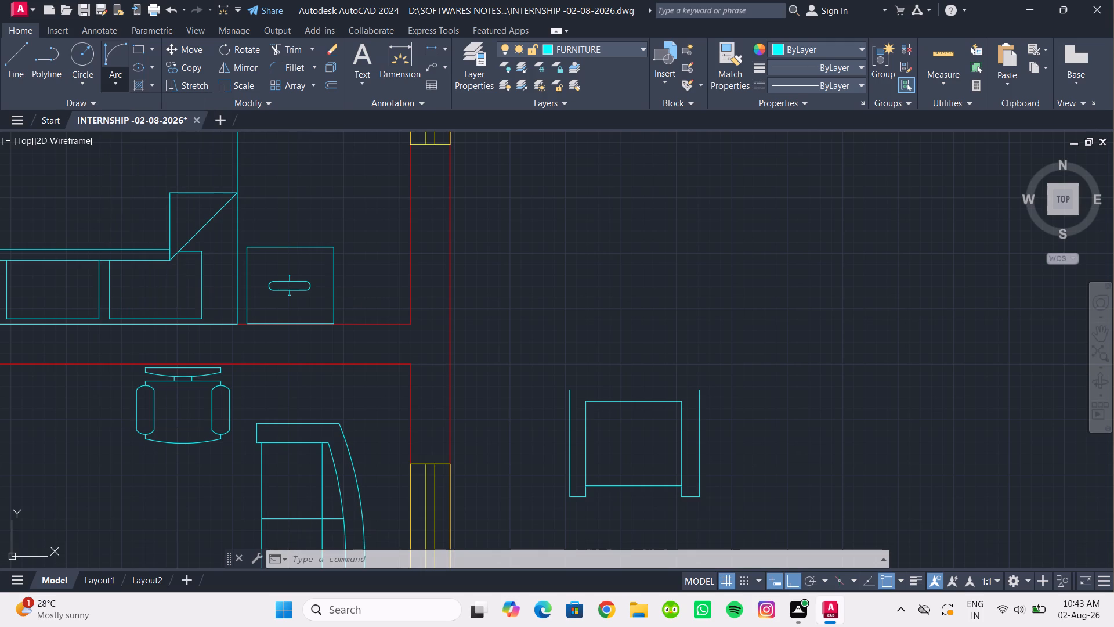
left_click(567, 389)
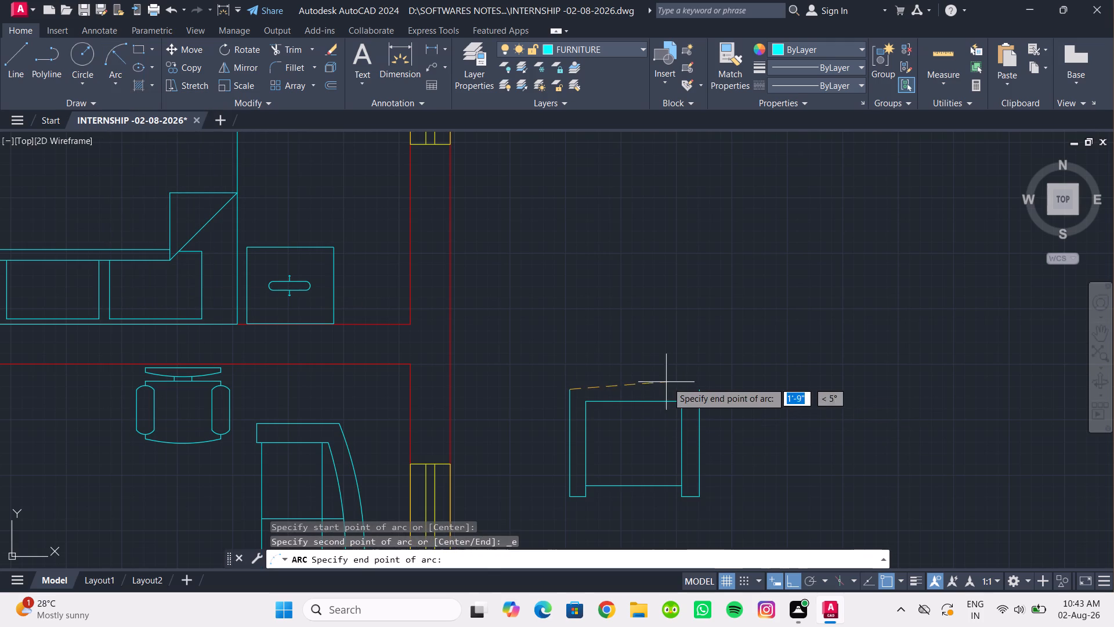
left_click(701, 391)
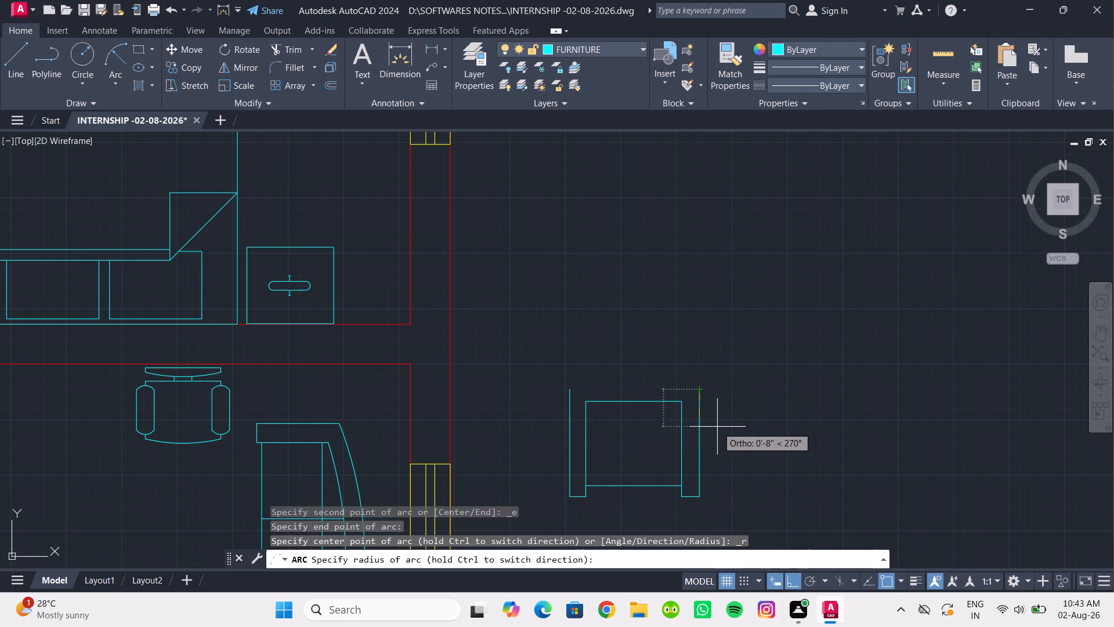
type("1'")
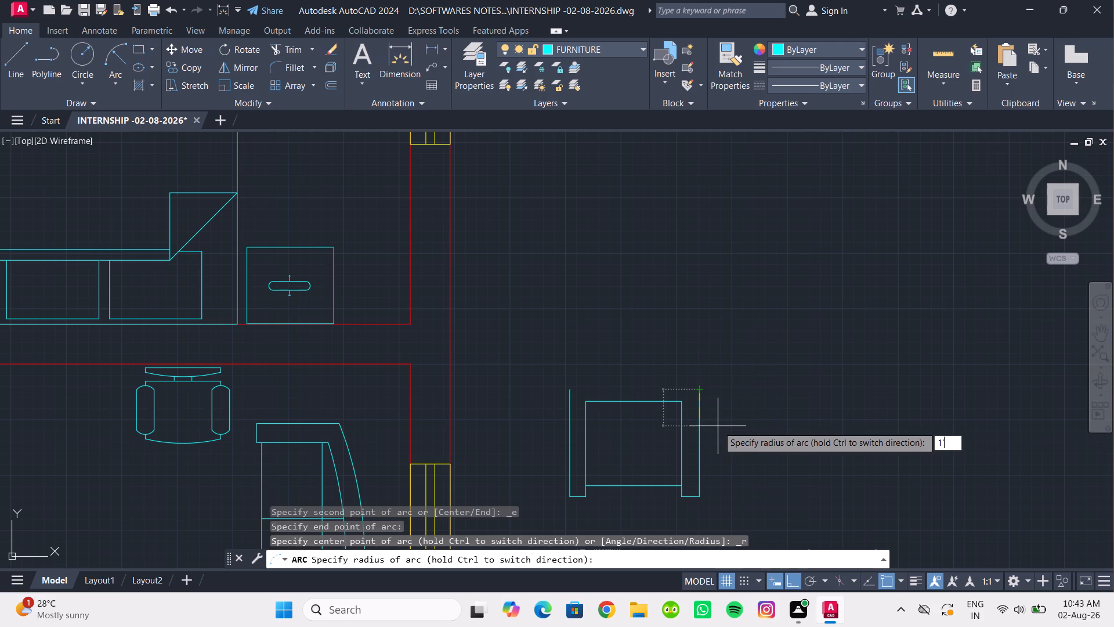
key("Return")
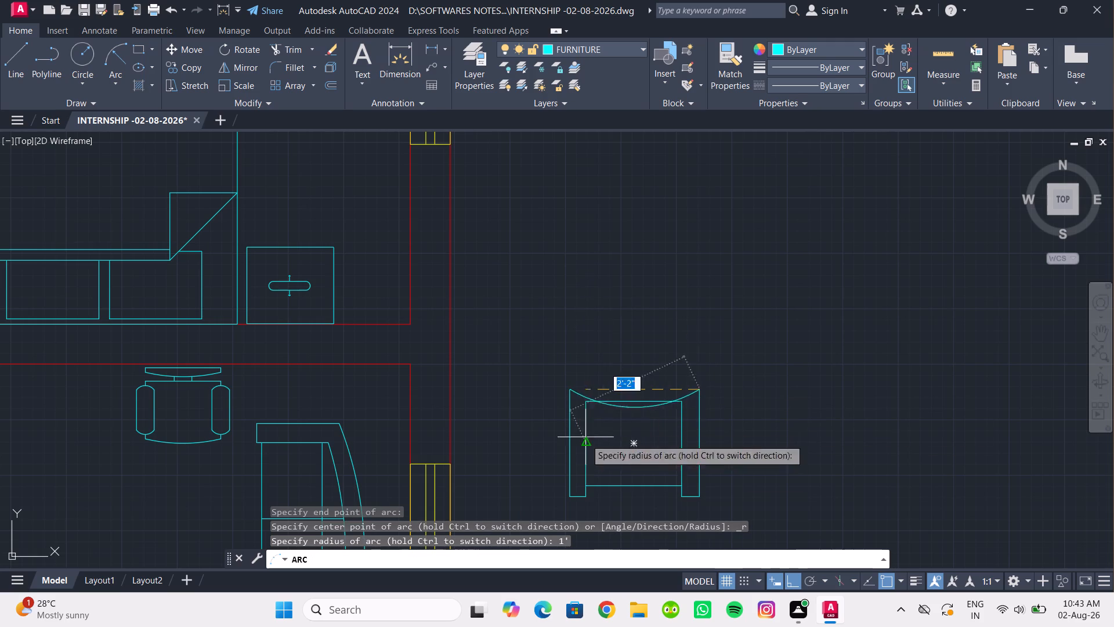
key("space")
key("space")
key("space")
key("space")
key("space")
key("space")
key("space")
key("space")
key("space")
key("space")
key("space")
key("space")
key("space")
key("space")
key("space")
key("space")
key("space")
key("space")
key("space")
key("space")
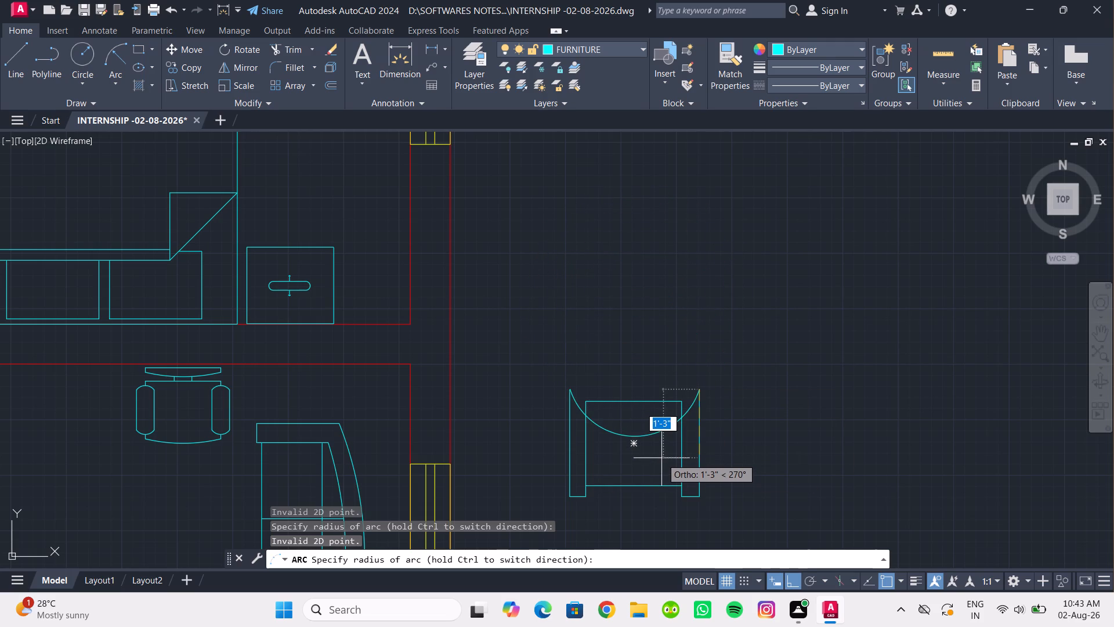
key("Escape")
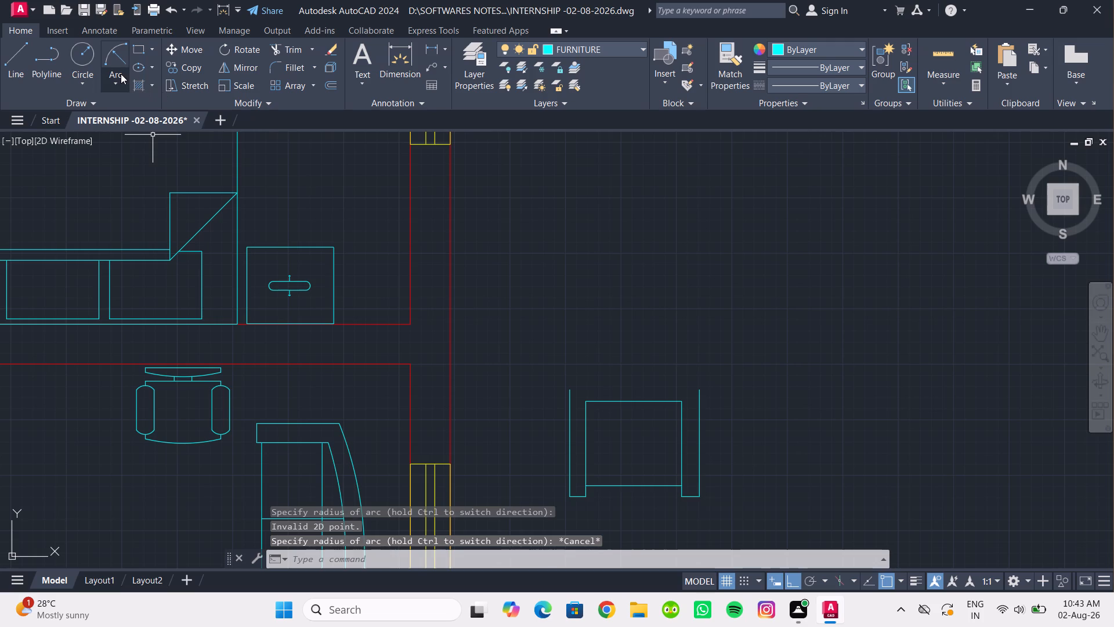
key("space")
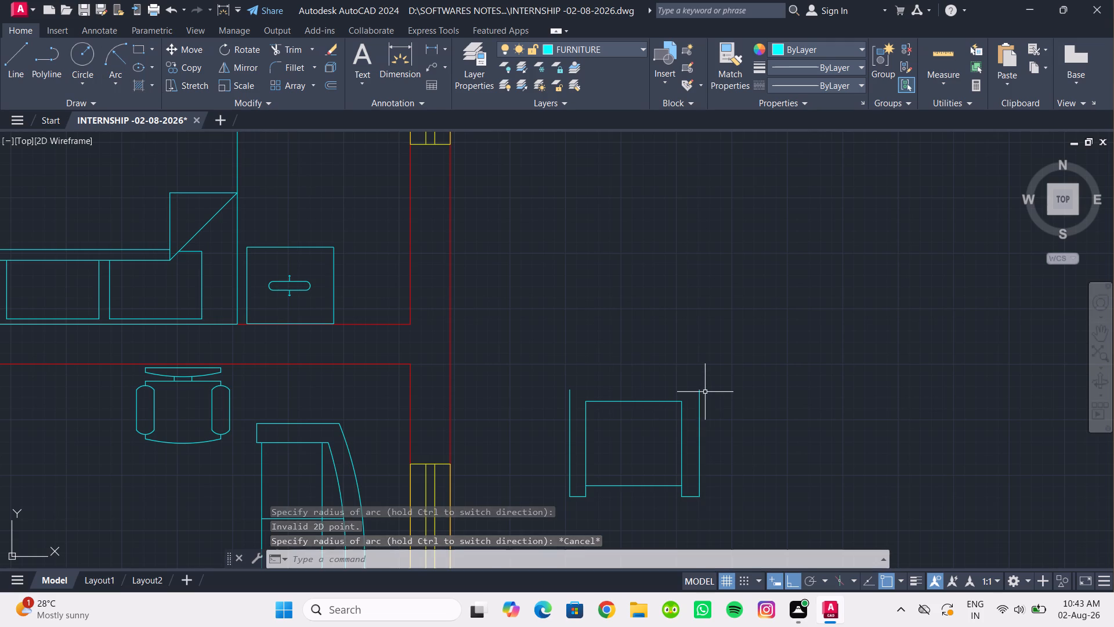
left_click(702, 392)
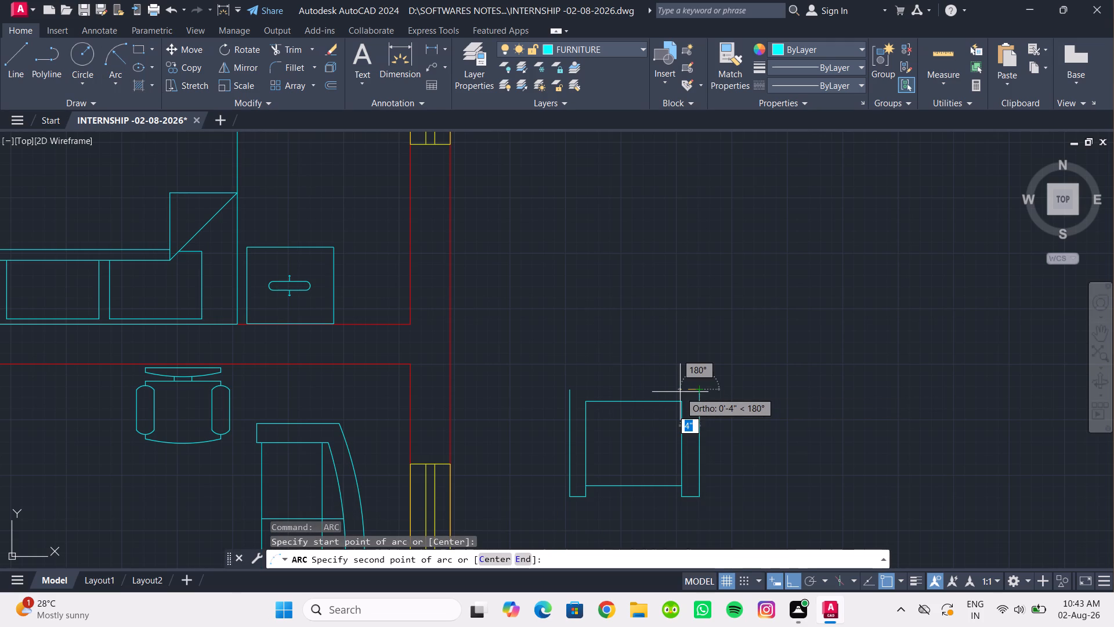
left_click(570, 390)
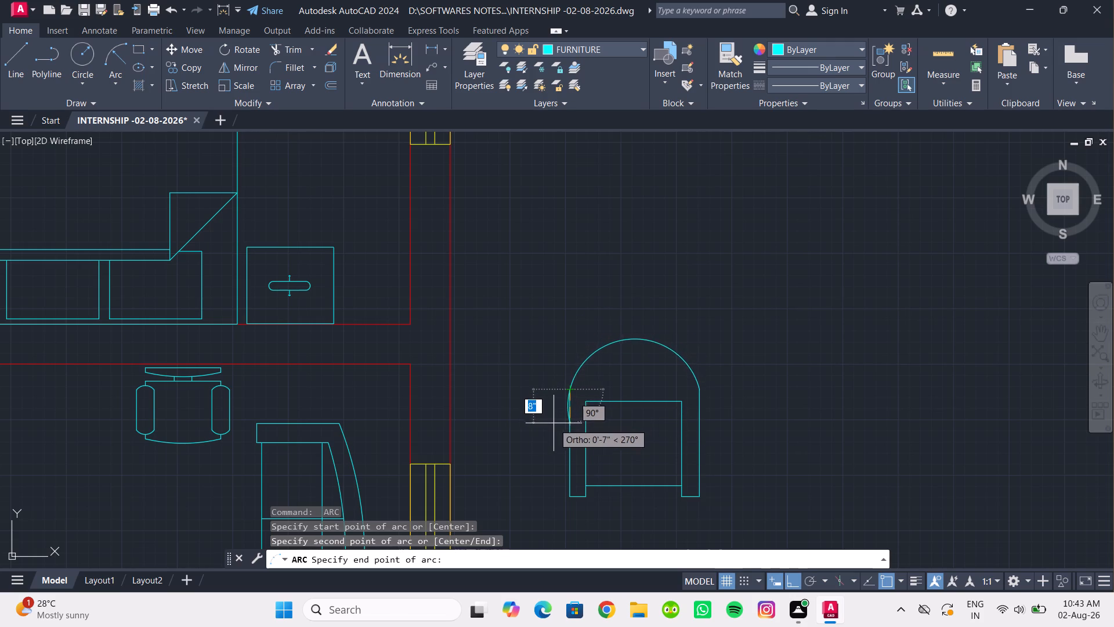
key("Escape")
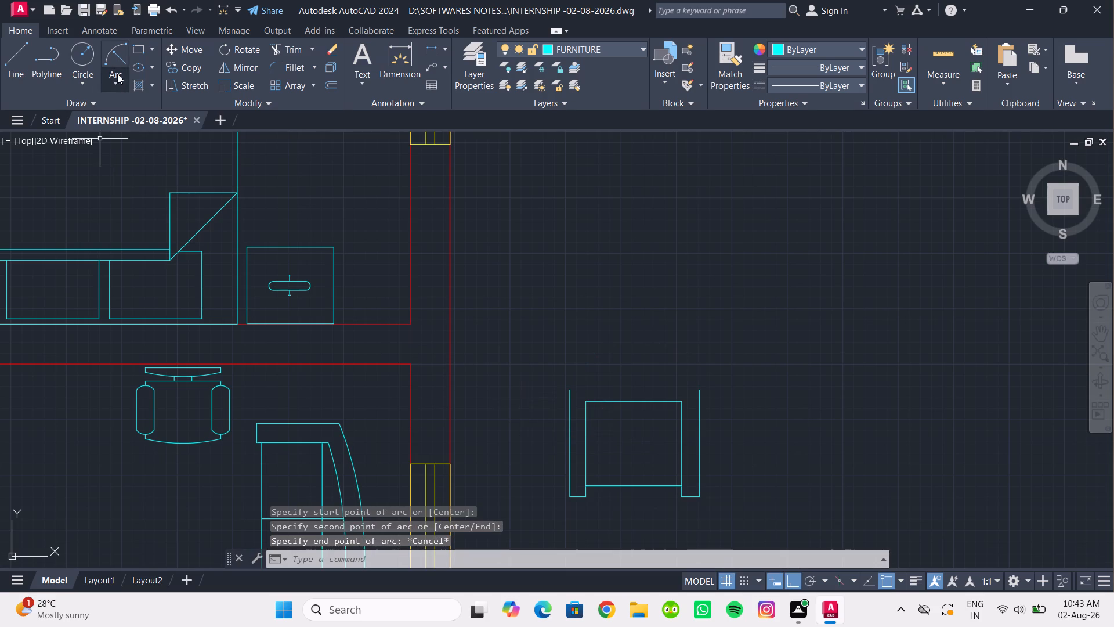
Draw a Start, End, Radius arc from the right outer armrest line's upper end to the left one's, picking the radius point above the left end.
left_click(111, 62)
left_click(700, 394)
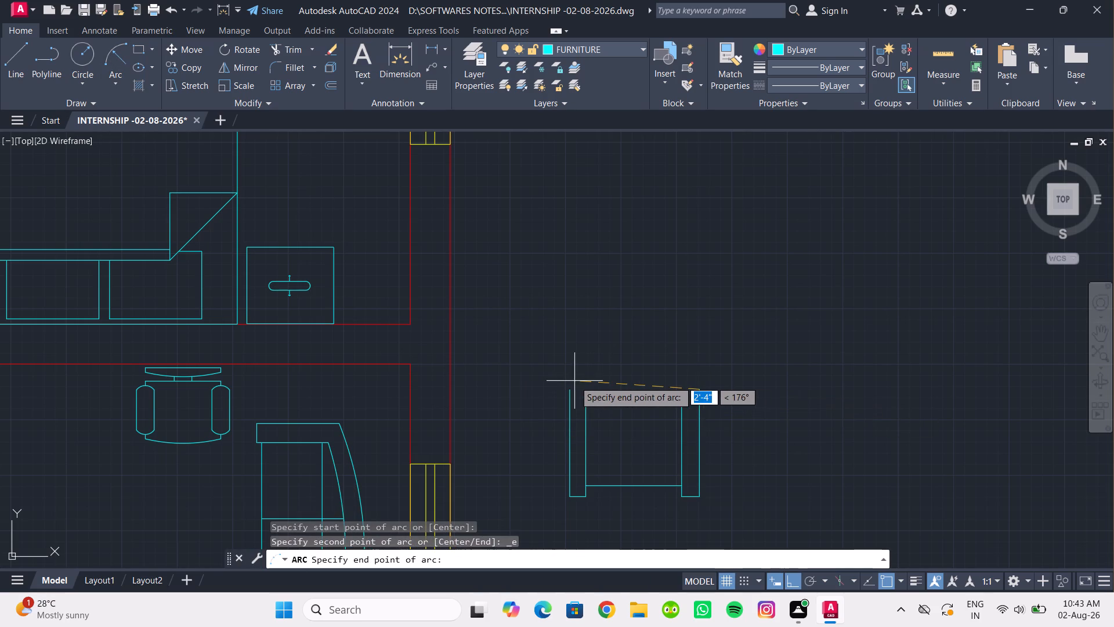
left_click(570, 389)
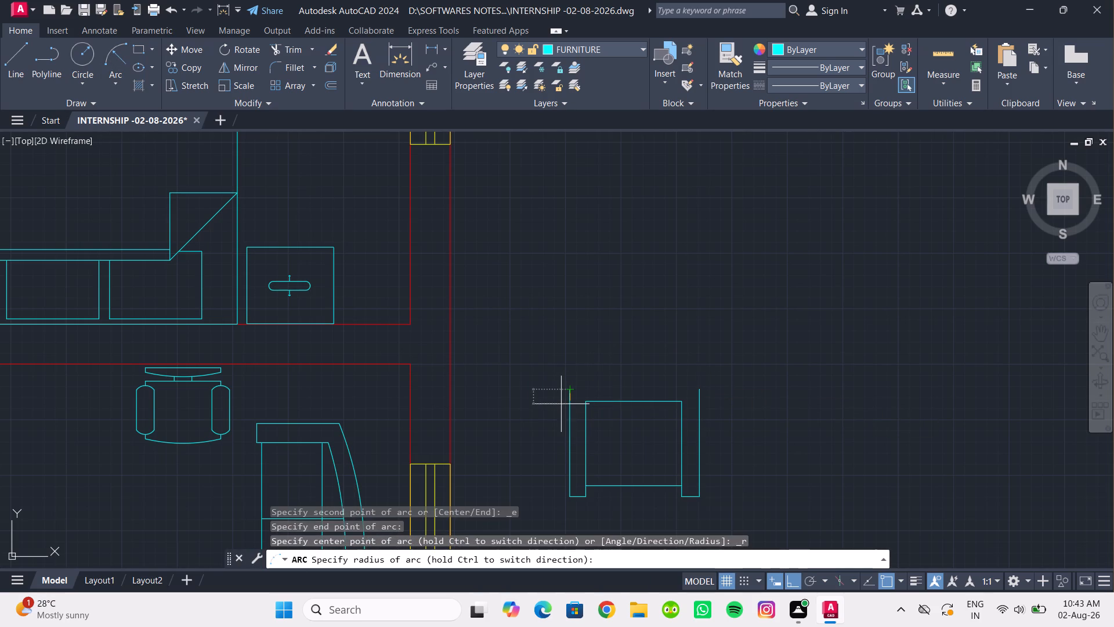
type("1'")
key("Return")
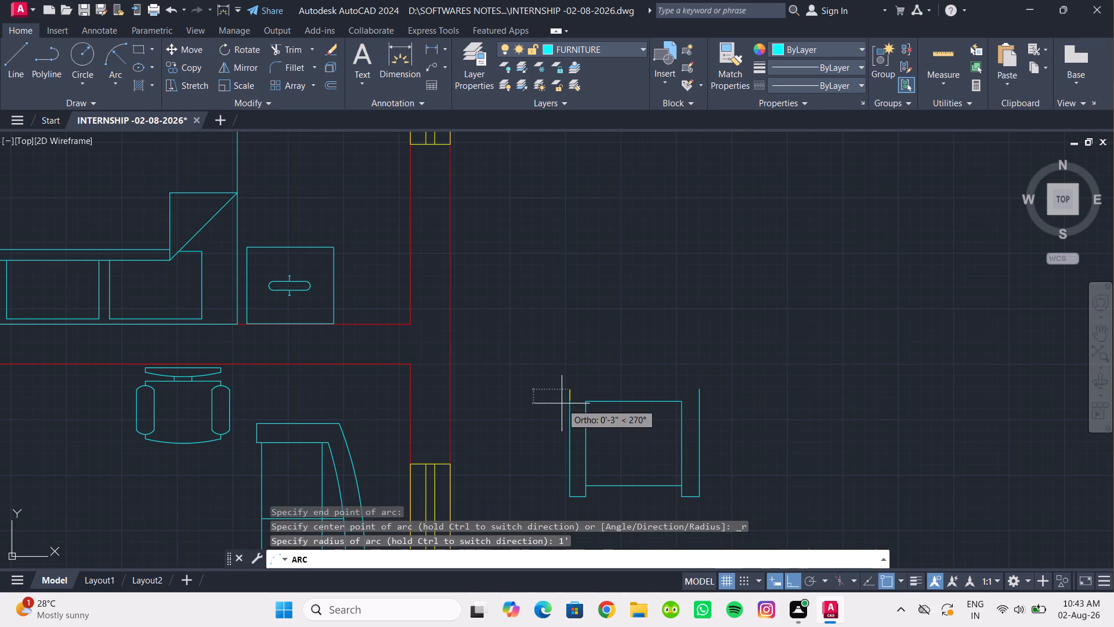
key("Return")
key("Return")
key("Return")
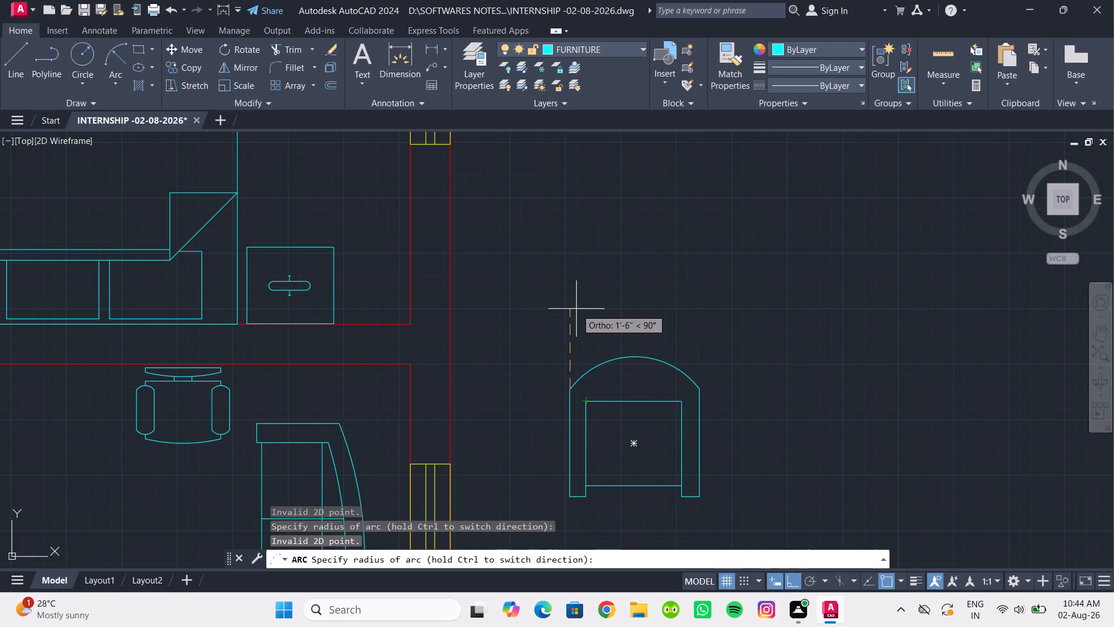
left_click(569, 276)
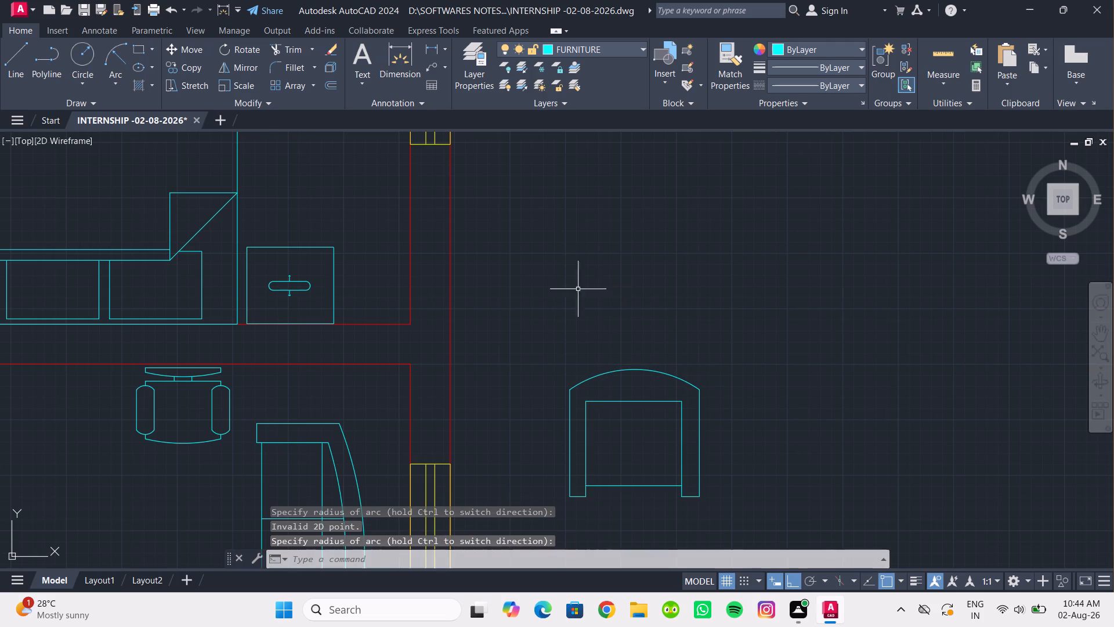
Explode the armchair's inner seat rectangle into separate lines.
middle_click_drag(663, 408, 692, 332)
scroll(697, 332, "down", 1)
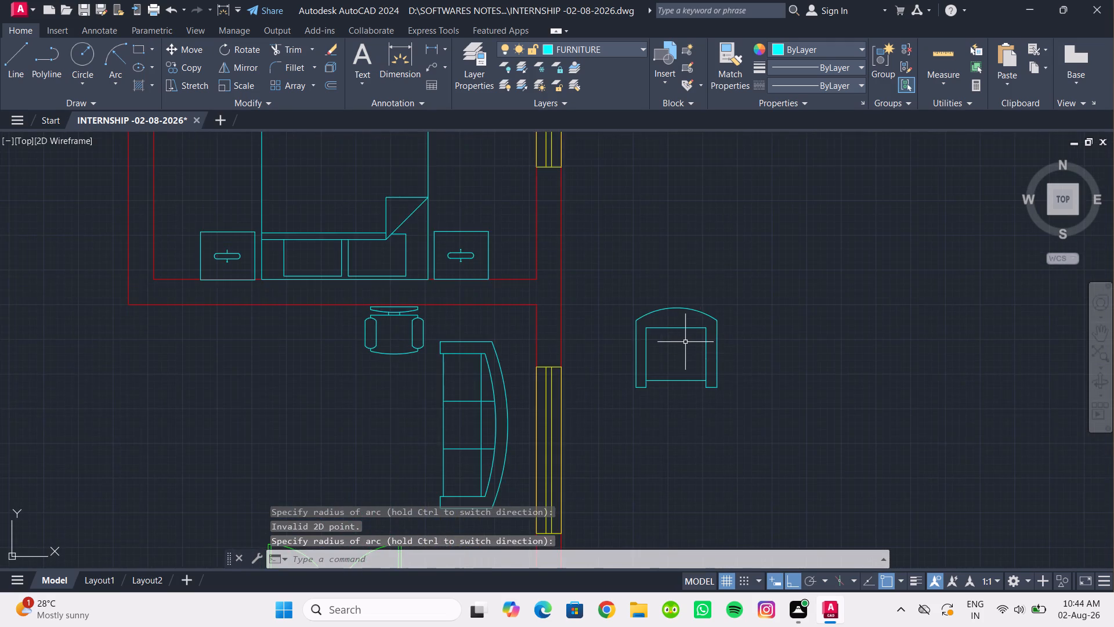
scroll(685, 342, "up", 2)
scroll(671, 345, "down", 1)
middle_click_drag(668, 344, 707, 319)
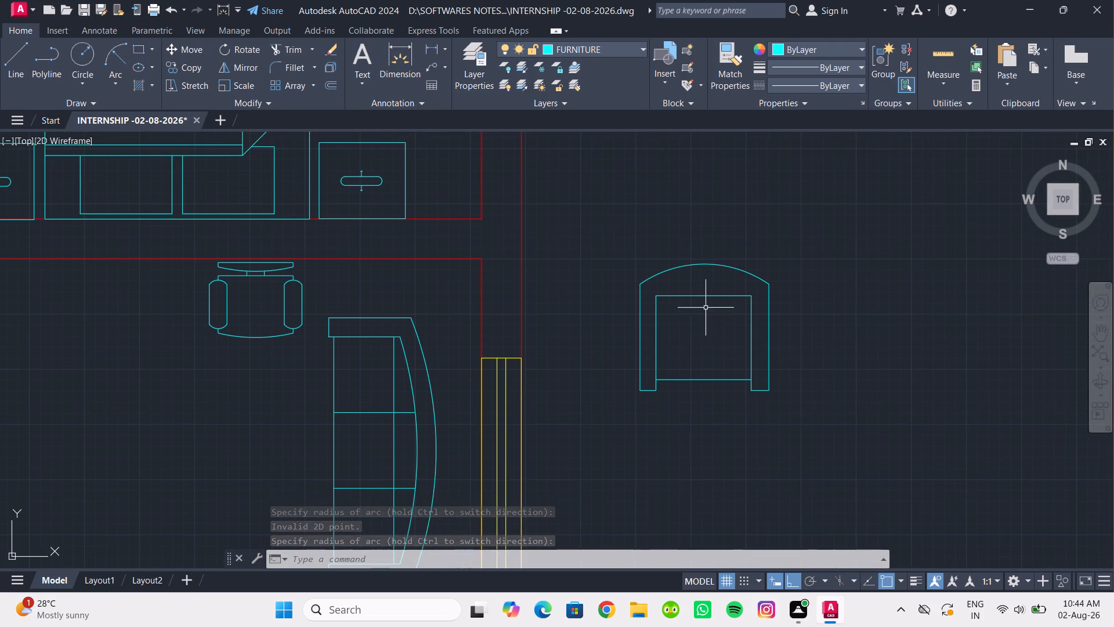
scroll(706, 320, "up", 1)
middle_click_drag(706, 320, 705, 361)
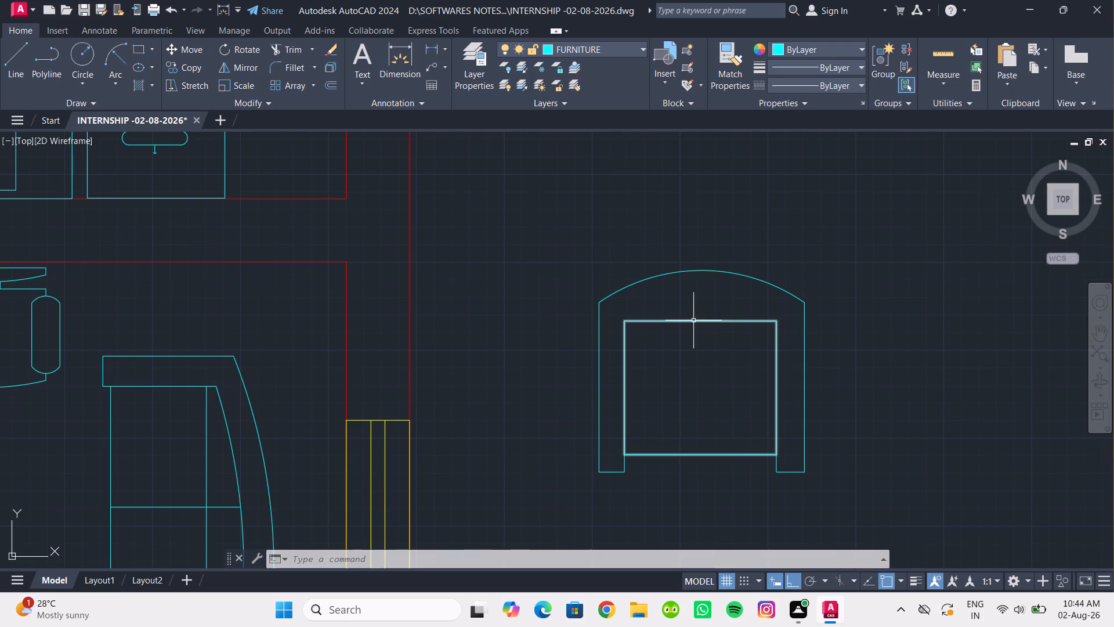
left_click(693, 320)
key("Escape")
left_click_drag(690, 338, 682, 324)
left_click(680, 317)
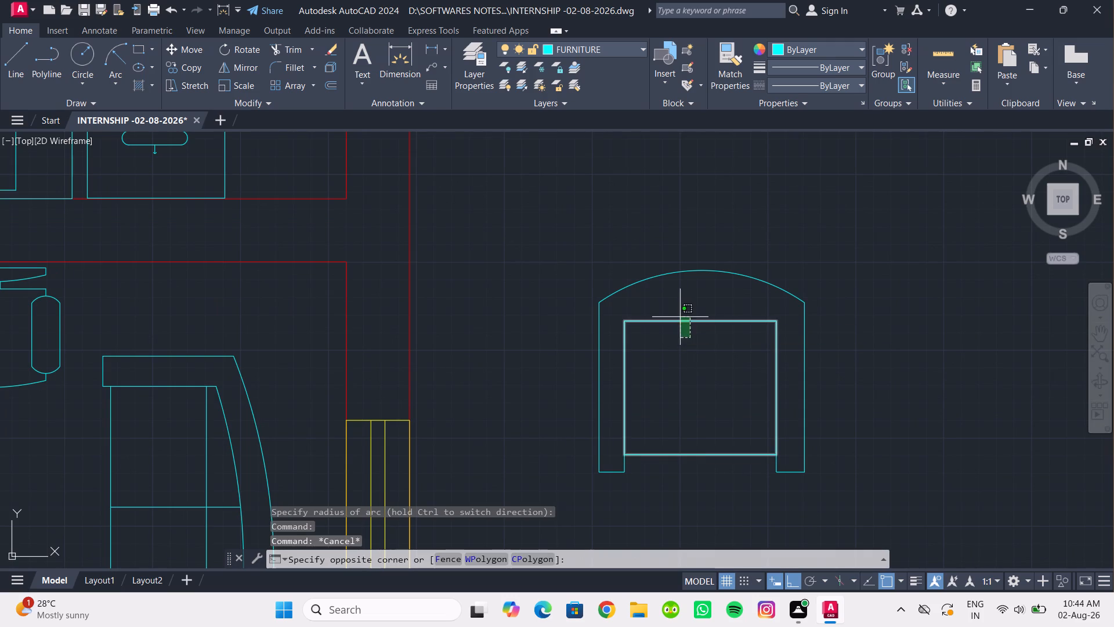
key("x")
key("Return")
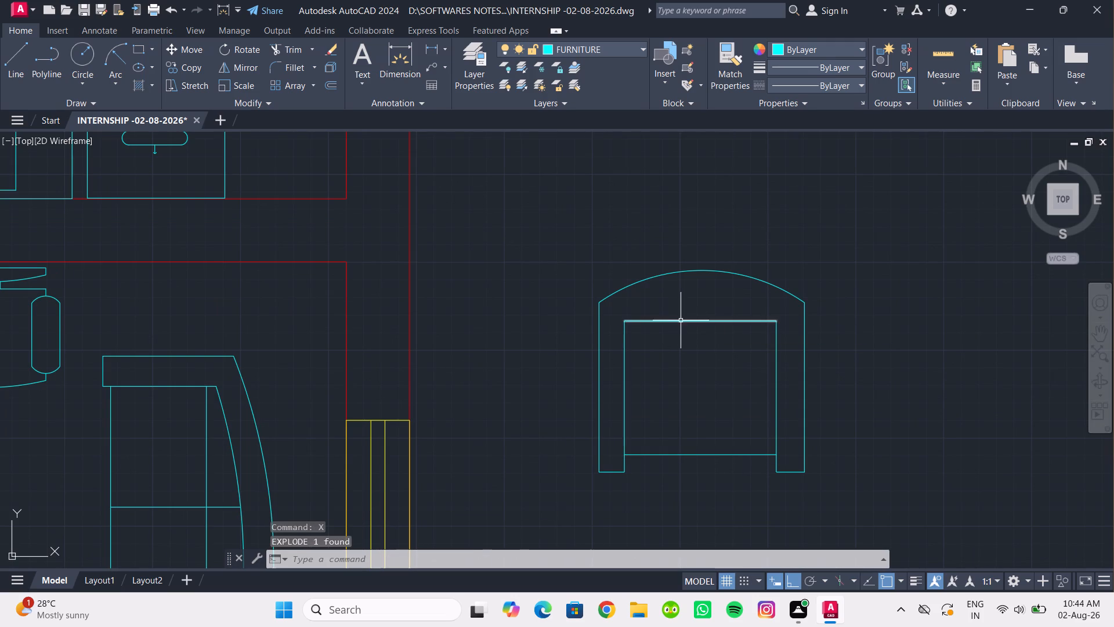
Erase the top edge line of the armchair's exploded seat rectangle.
left_click(681, 321)
left_click(699, 322)
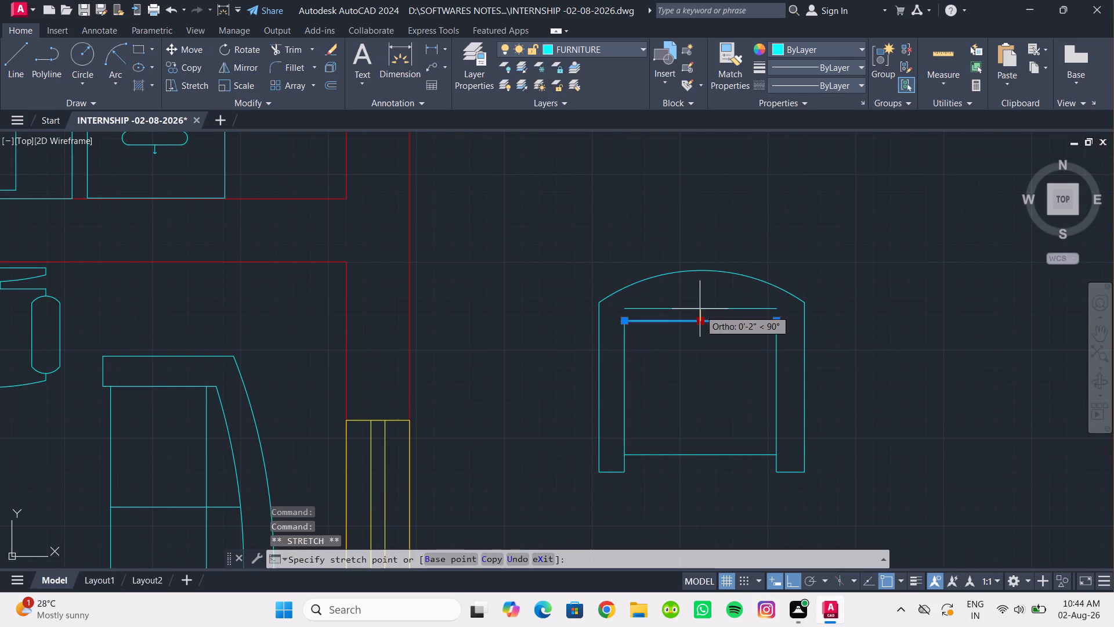
key("Escape")
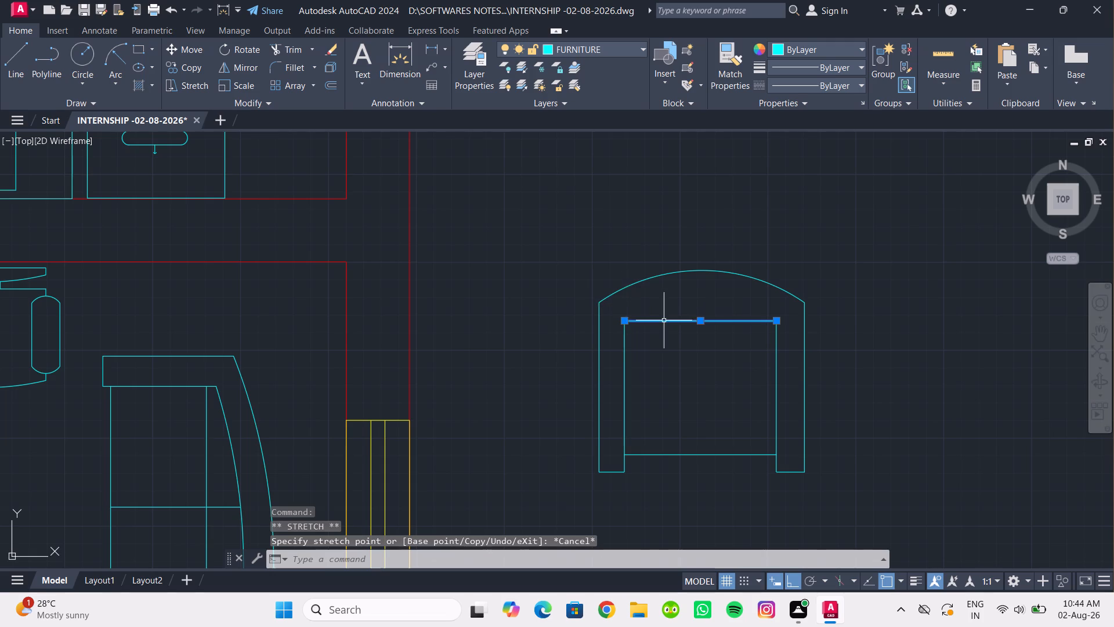
key("Delete")
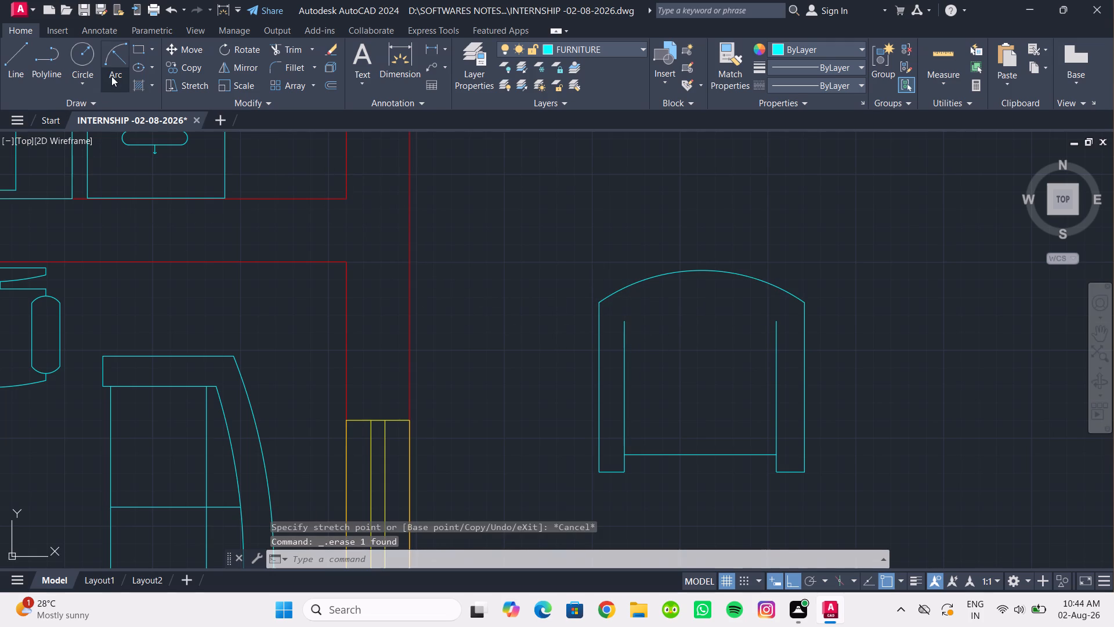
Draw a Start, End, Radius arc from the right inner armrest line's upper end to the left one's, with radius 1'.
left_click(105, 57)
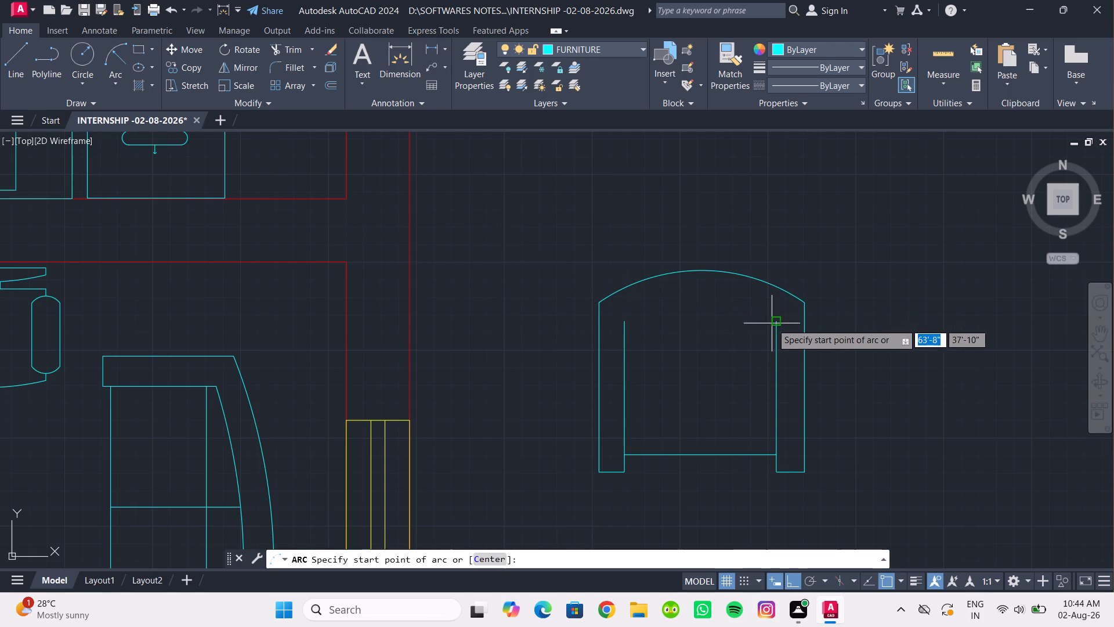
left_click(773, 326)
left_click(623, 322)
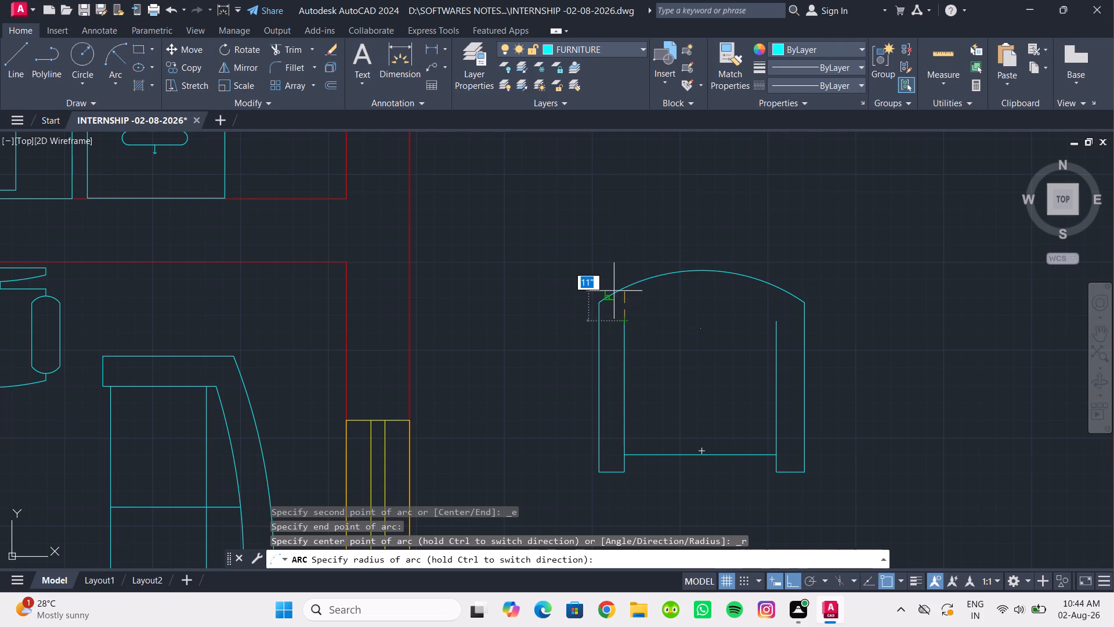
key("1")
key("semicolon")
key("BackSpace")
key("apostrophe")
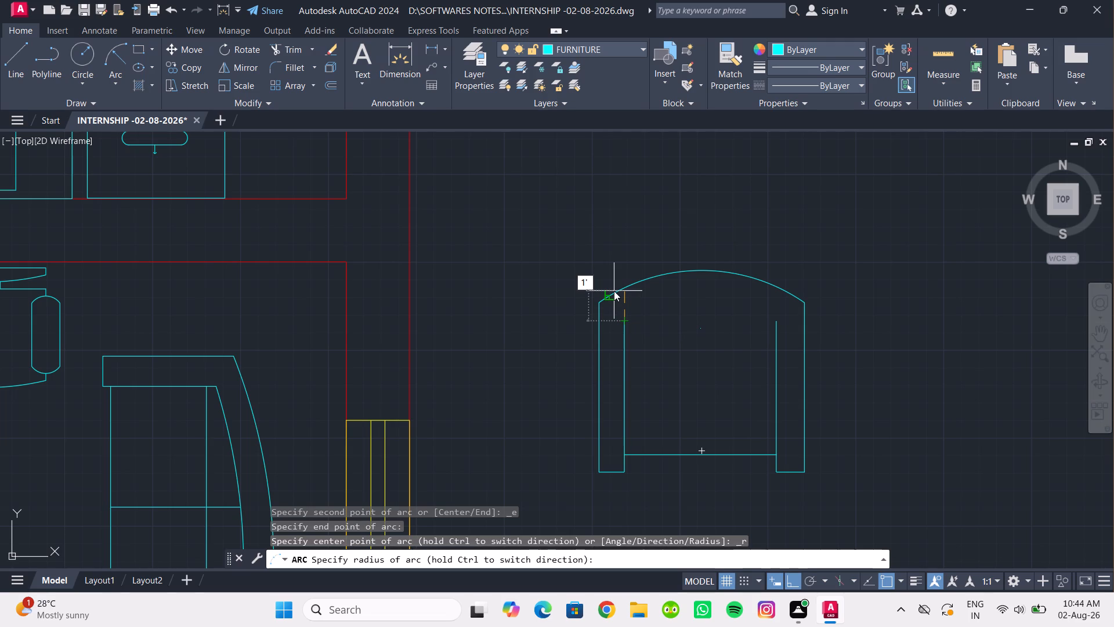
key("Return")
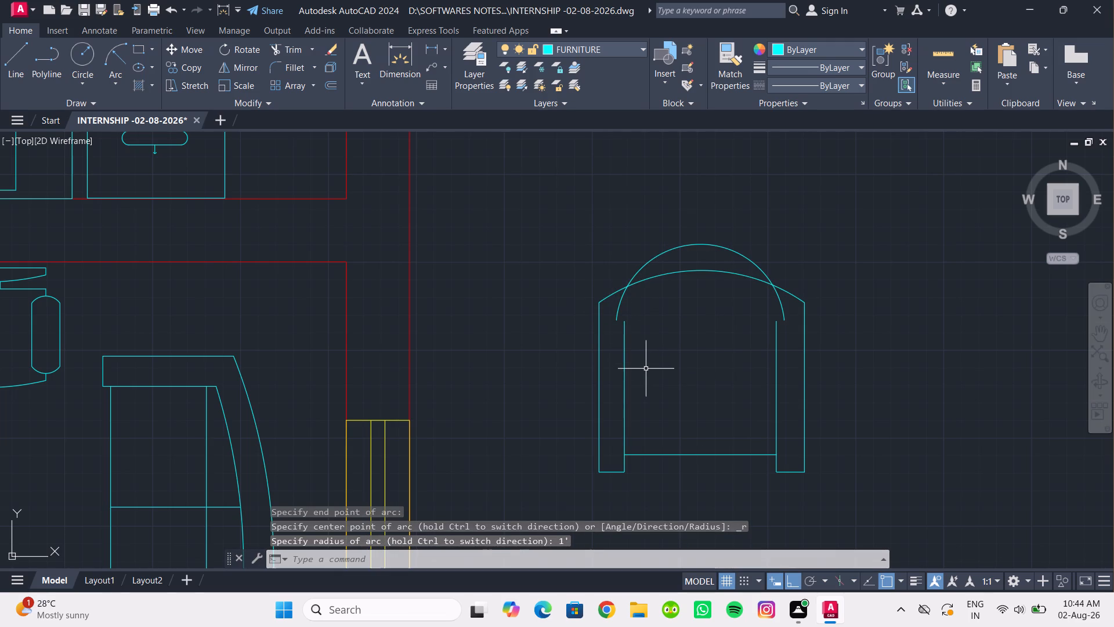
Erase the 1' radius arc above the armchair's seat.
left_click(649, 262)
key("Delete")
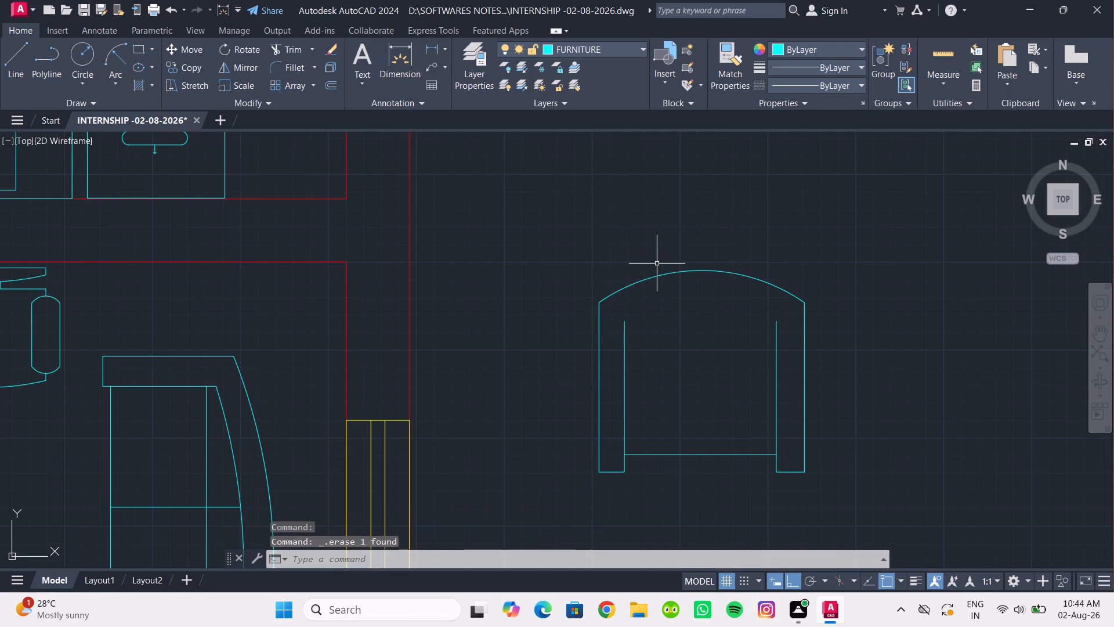
Draw a Start, End, Direction arc from the right inner armrest line's upper end to the left one's, with a start tangent of about 168°.
left_click(107, 84)
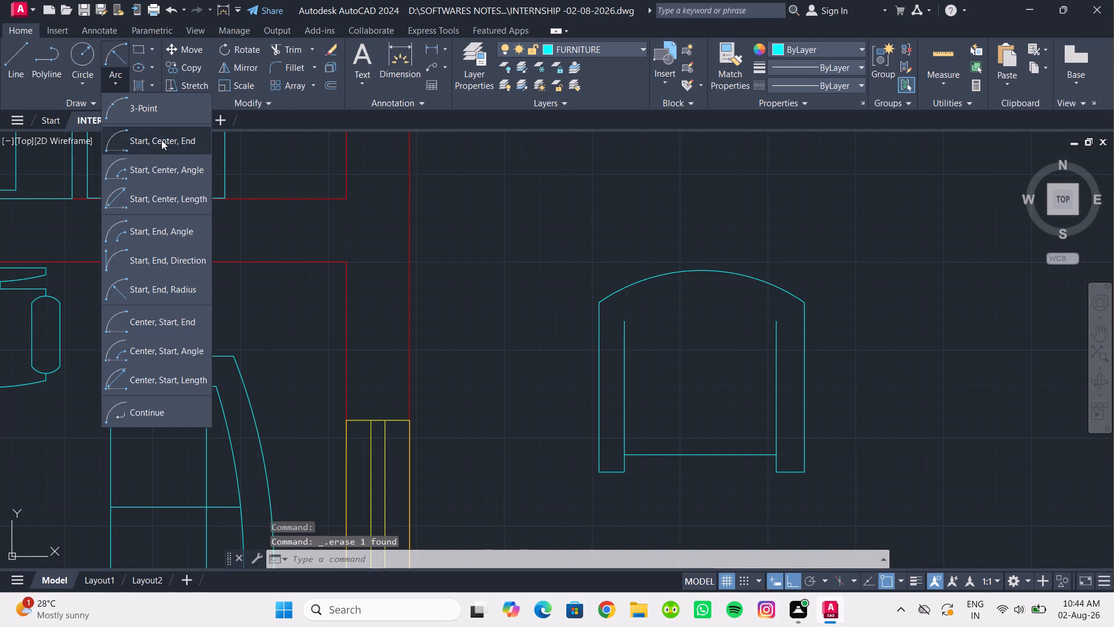
left_click(186, 253)
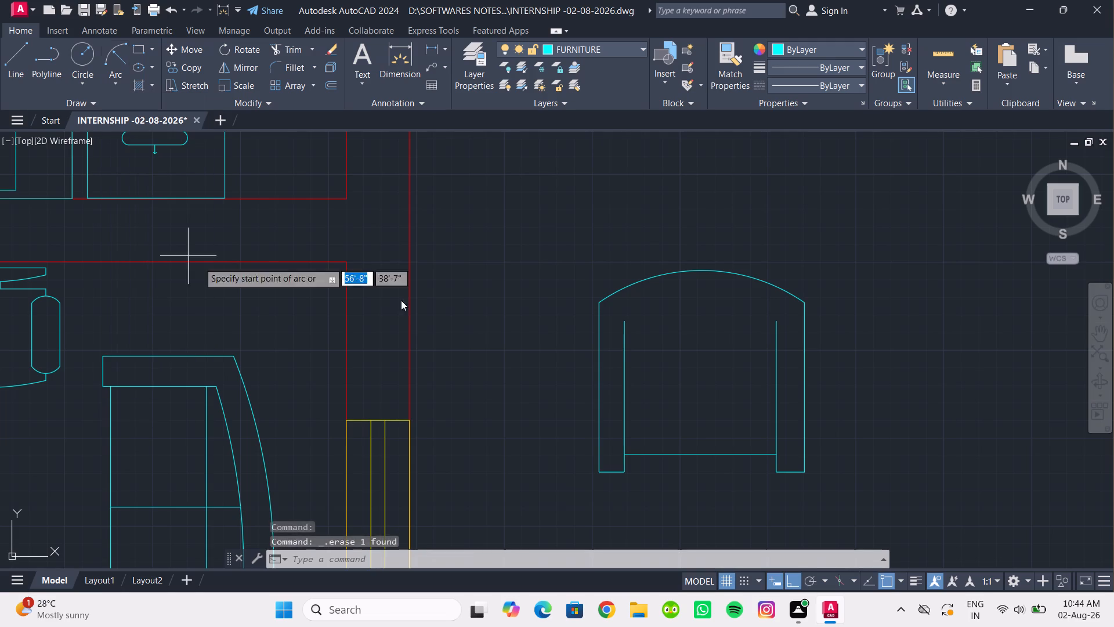
left_click_drag(774, 325, 769, 325)
left_click(627, 320)
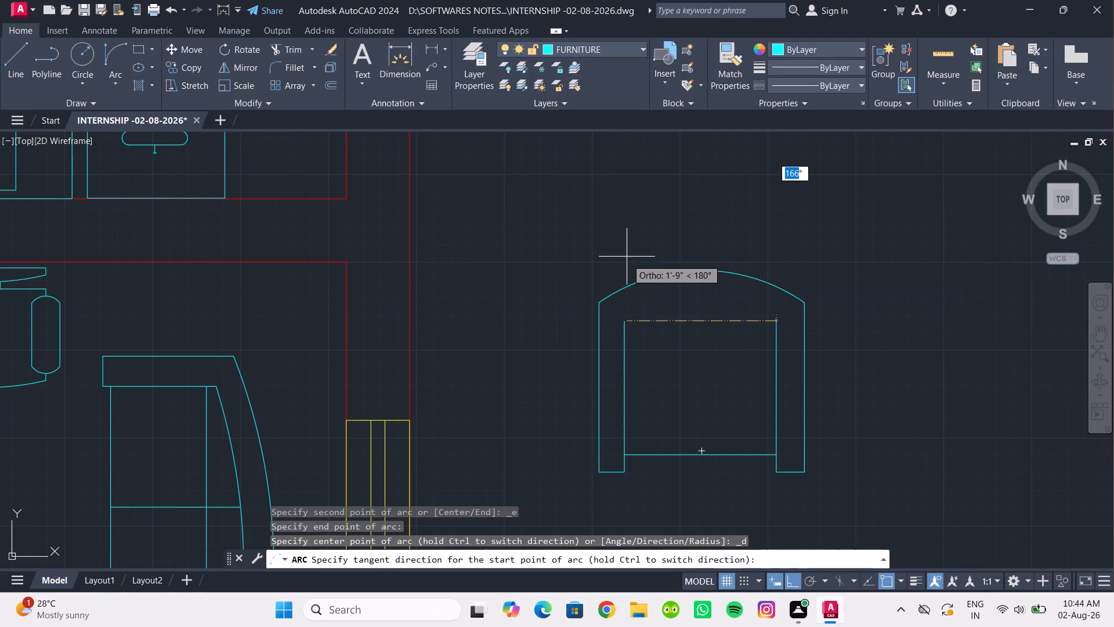
left_click(626, 298)
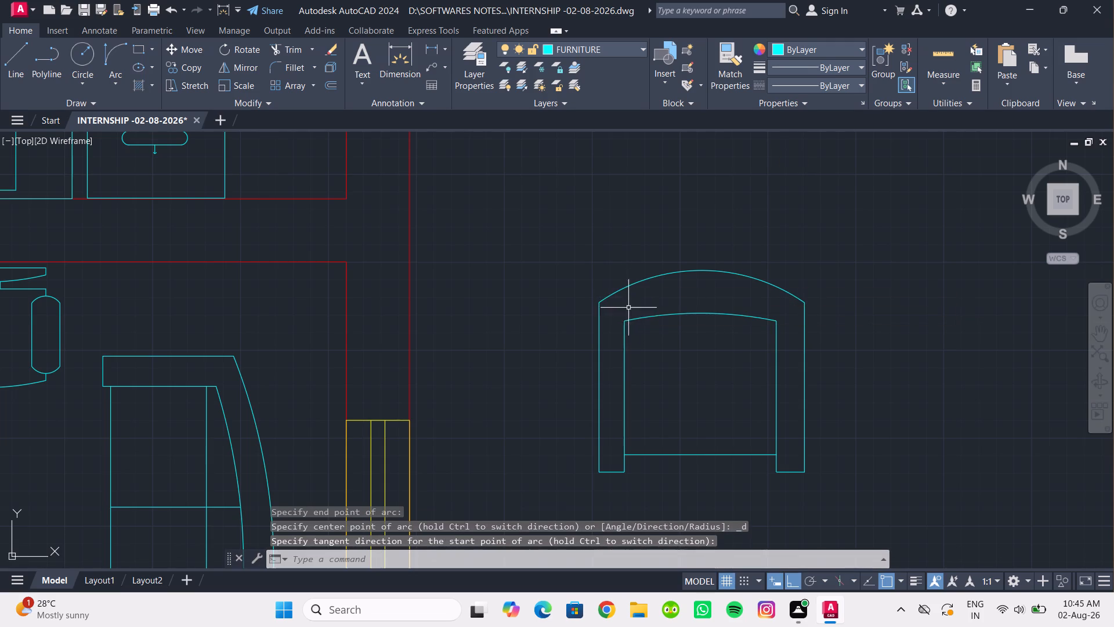
Stretch the inner back arc's midpoint straight up by about 3" to deepen its curve.
scroll(688, 362, "down", 2)
middle_click_drag(687, 363, 677, 306)
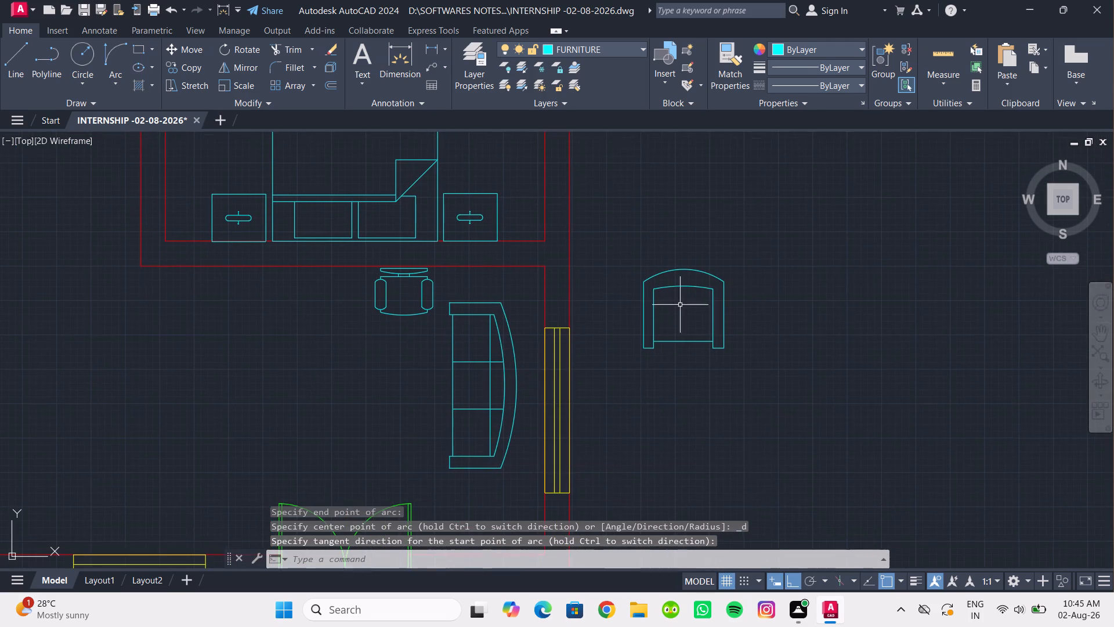
scroll(683, 323, "up", 1)
middle_click_drag(671, 304, 668, 329)
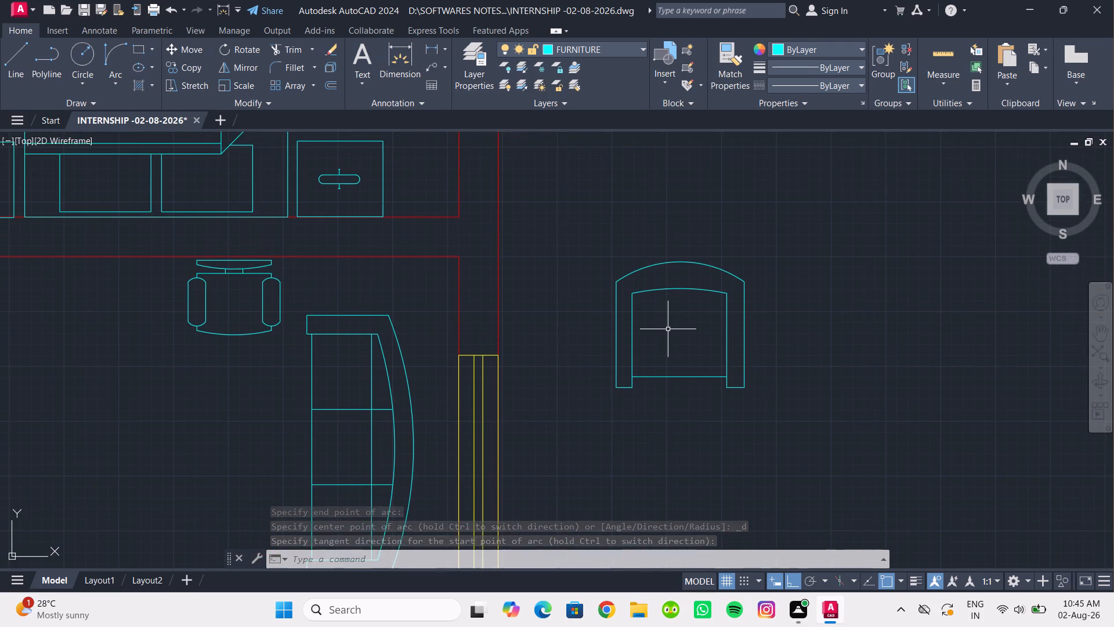
scroll(668, 329, "up", 1)
left_click(671, 264)
scroll(674, 291, "up", 2)
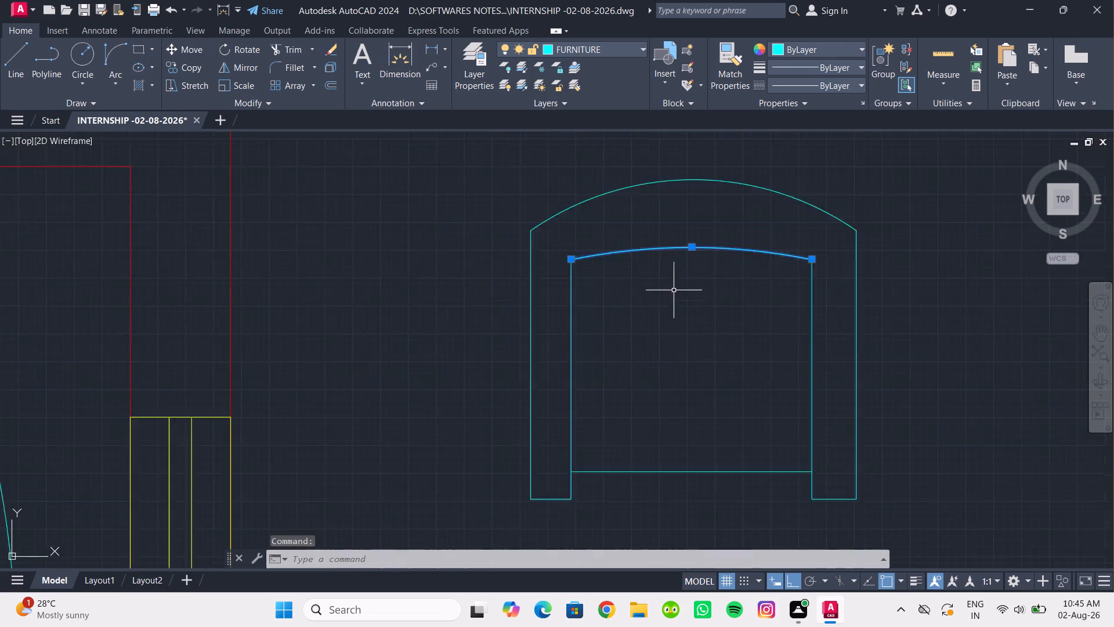
left_click(700, 224)
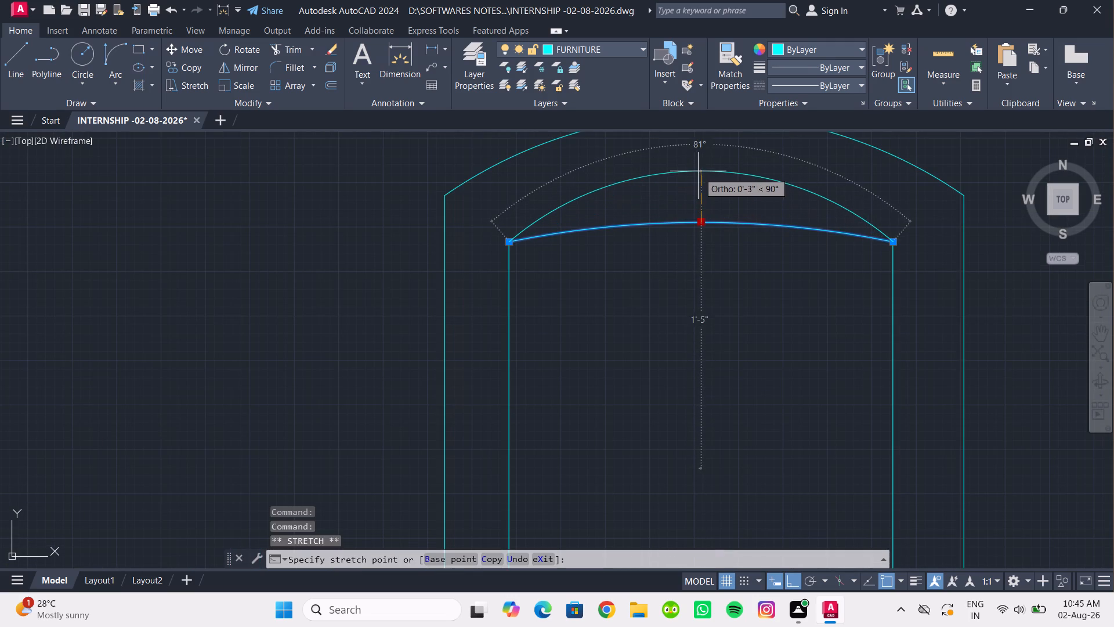
left_click(698, 171)
scroll(701, 249, "down", 3)
middle_click_drag(701, 252, 694, 287)
scroll(697, 282, "up", 1)
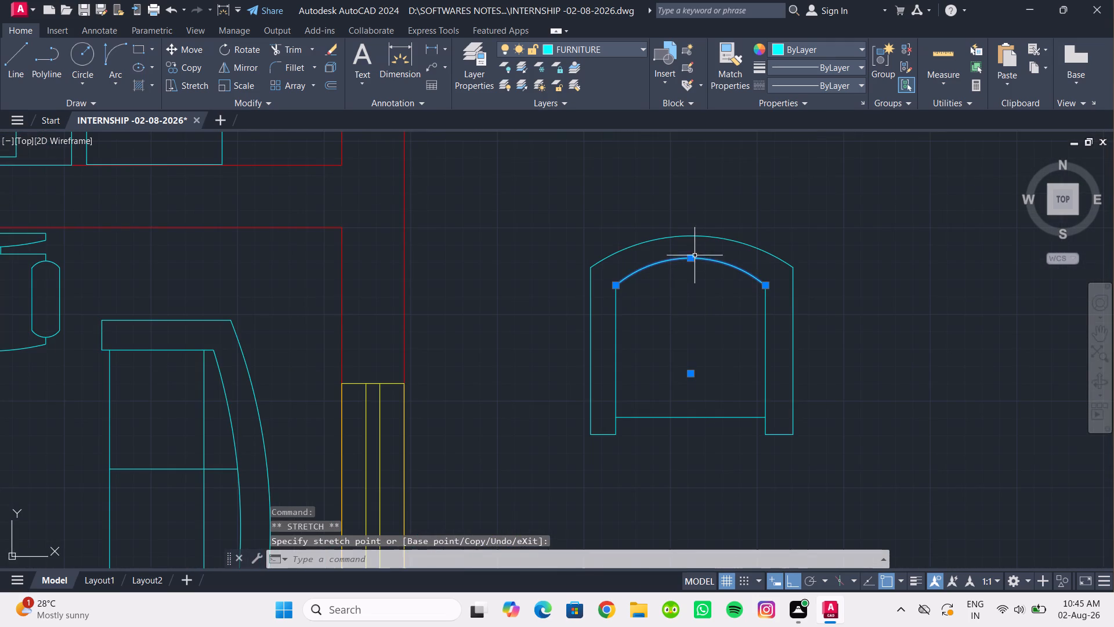
key("Escape")
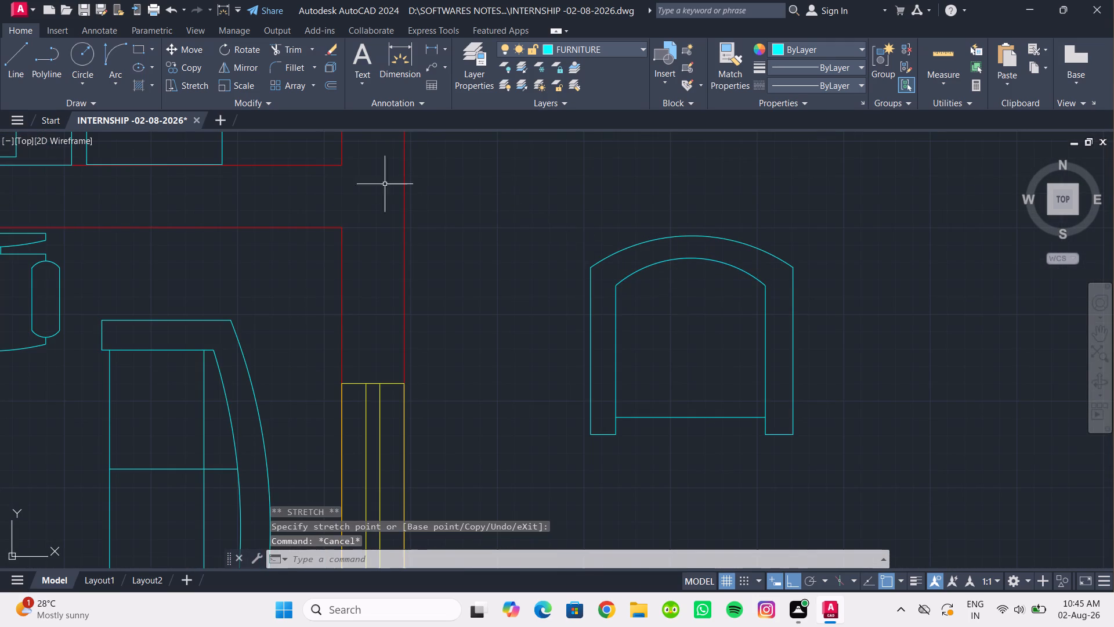
Draw a horizontal line across the seat's top, from the inner arc's left end to its right end.
key("space")
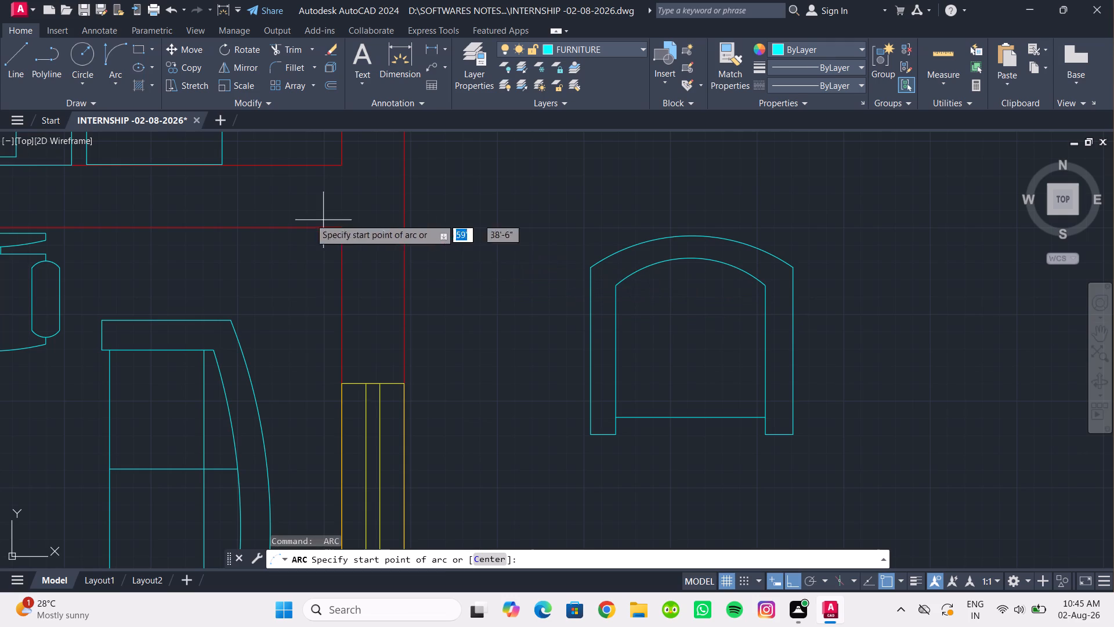
key("Escape")
left_click(14, 64)
left_click(614, 284)
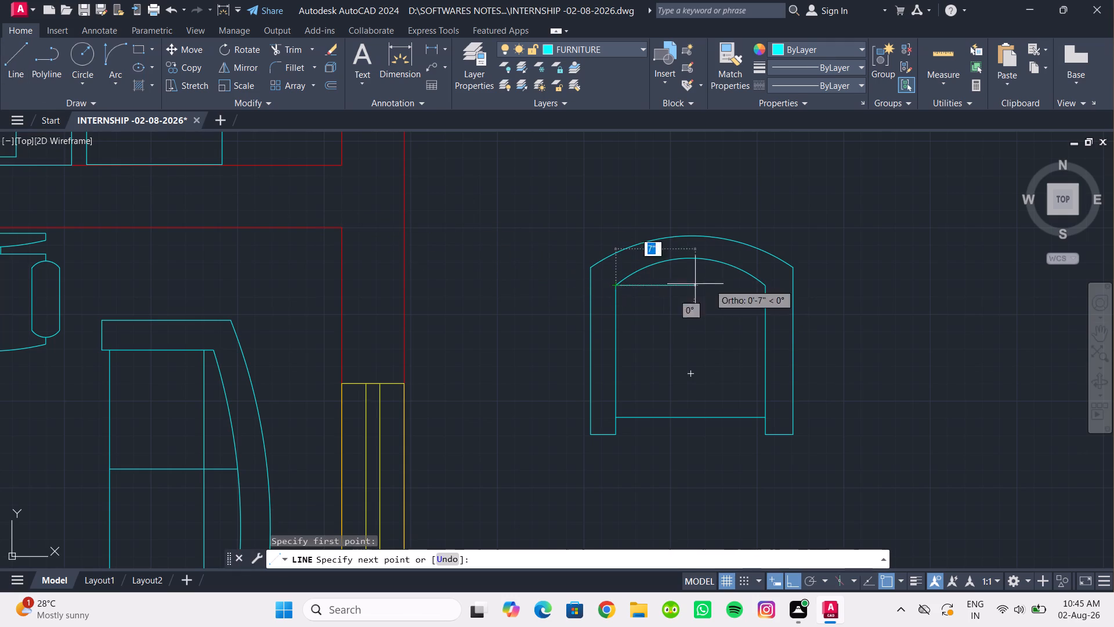
left_click(770, 284)
key("Escape")
Erase the small armchair block below the bedroom wall, beside the curved three-seat sofa.
scroll(724, 327, "down", 2)
middle_click_drag(704, 294, 699, 283)
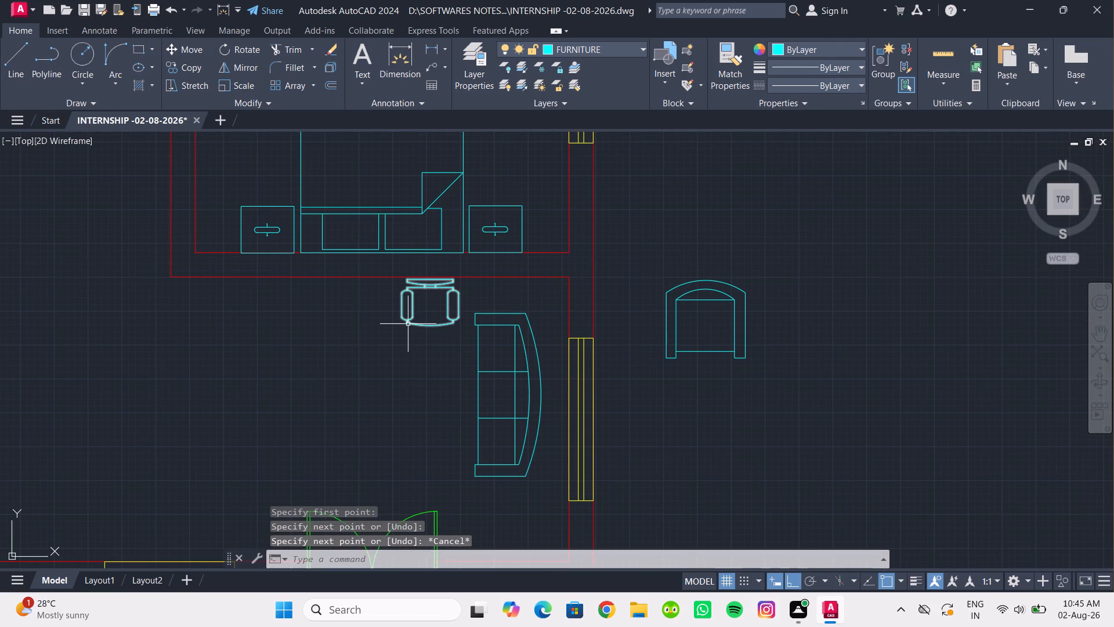
scroll(408, 324, "up", 1)
middle_click_drag(408, 324, 392, 429)
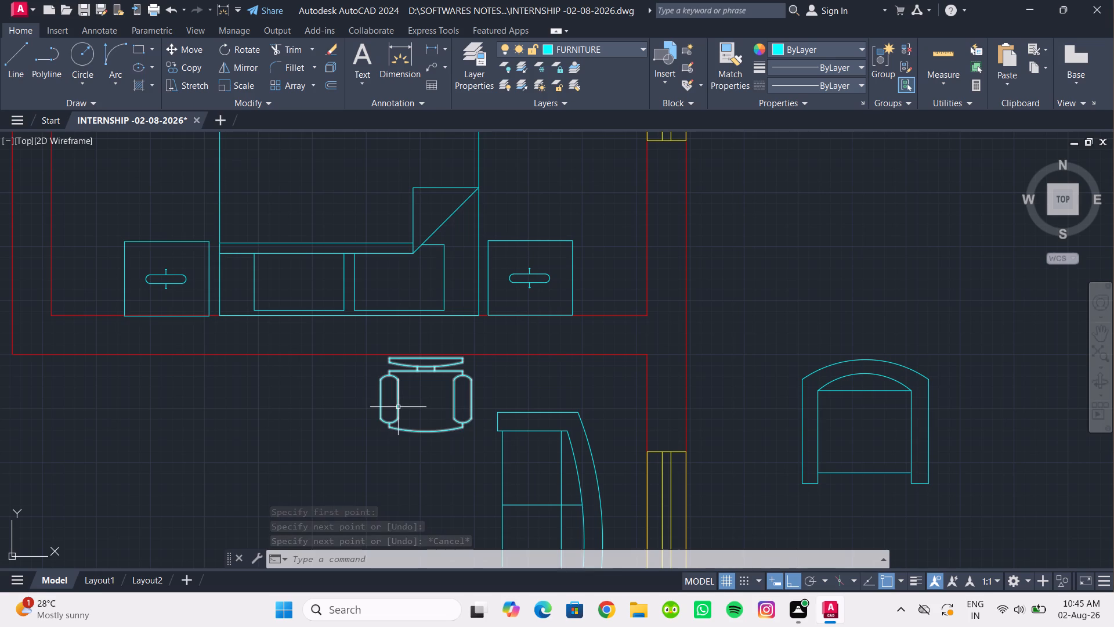
left_click(398, 407)
key("Delete")
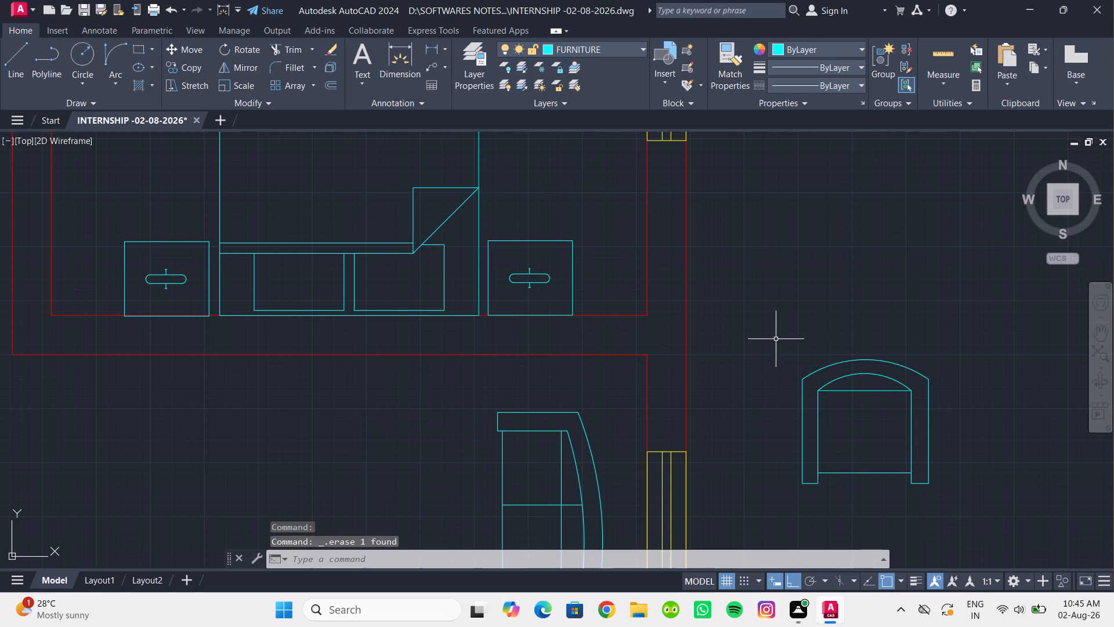
Group all the linework of the custom-drawn curved-back armchair outside the house into one object.
left_click_drag(775, 323, 777, 331)
left_click(978, 511)
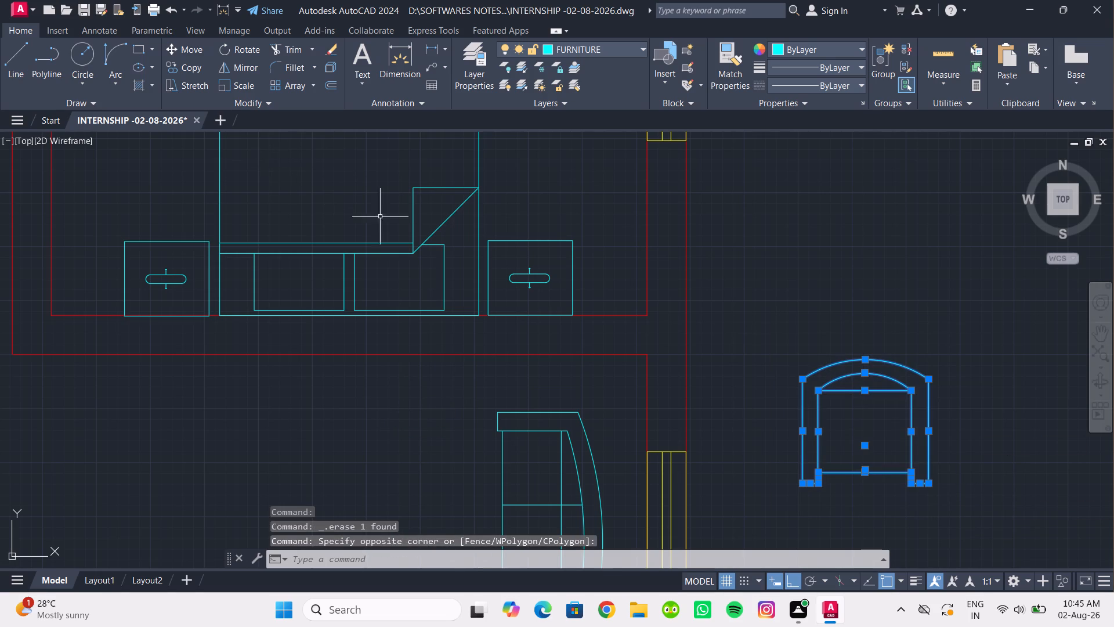
key("g")
key("Return")
Copy the grouped armchair into the living room, below the bedroom wall and beside the curved three-seat sofa.
left_click(872, 358)
left_click(787, 233)
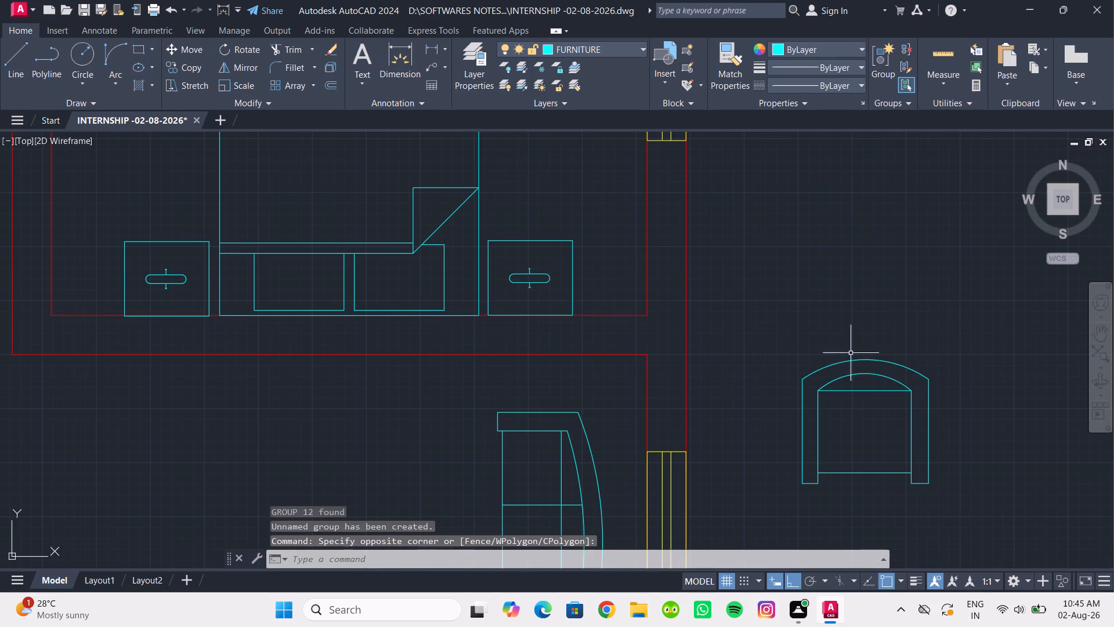
left_click(870, 373)
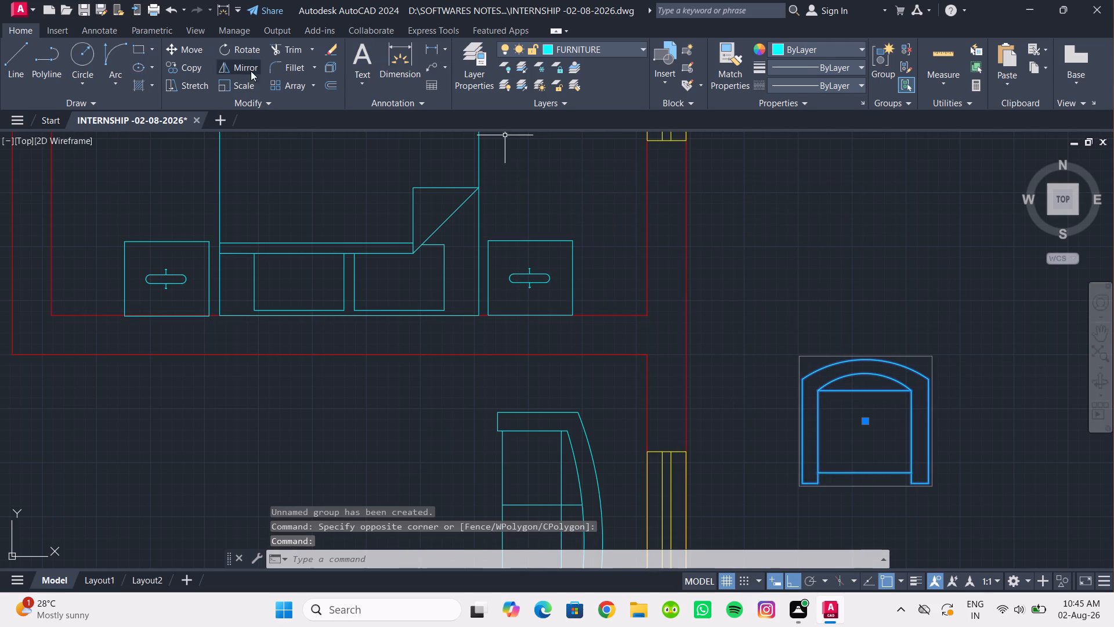
left_click(187, 67)
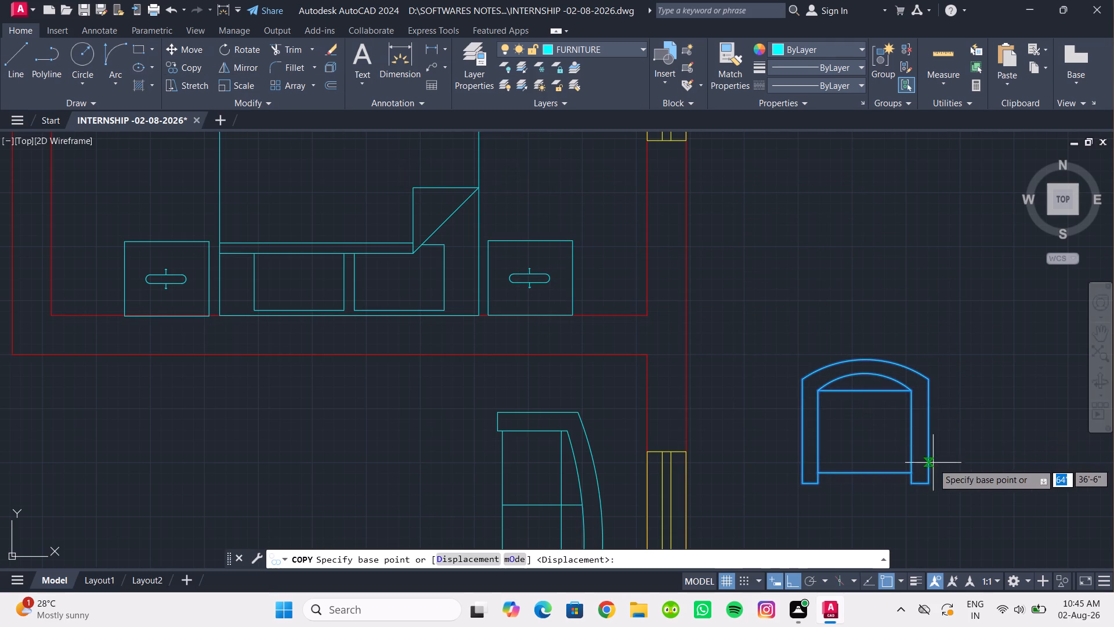
left_click(867, 474)
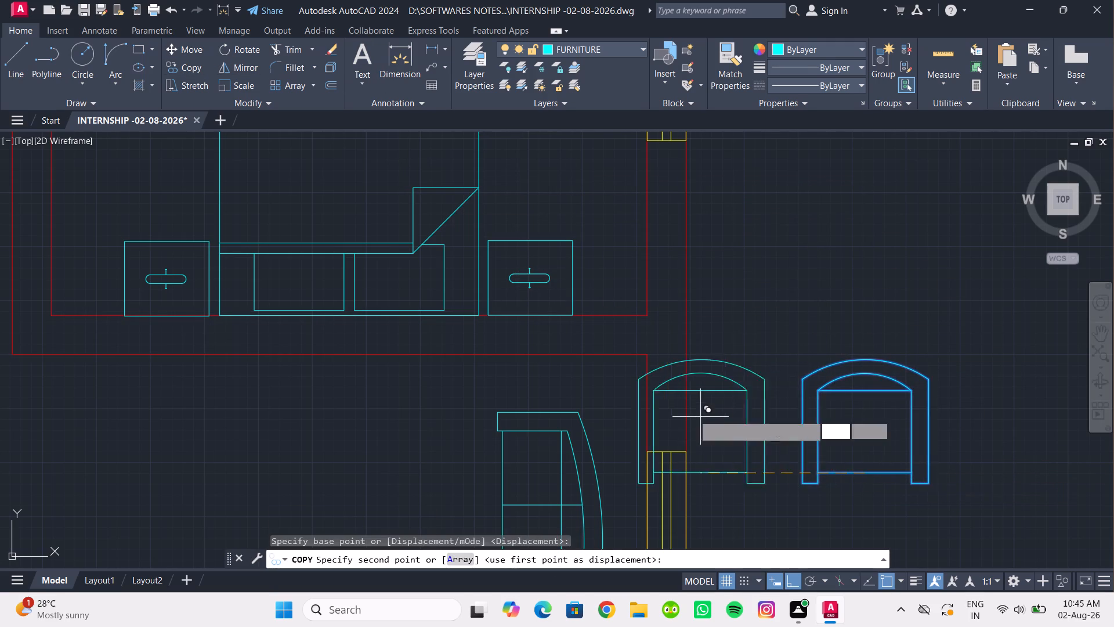
scroll(689, 414, "down", 2)
middle_click_drag(689, 414, 711, 358)
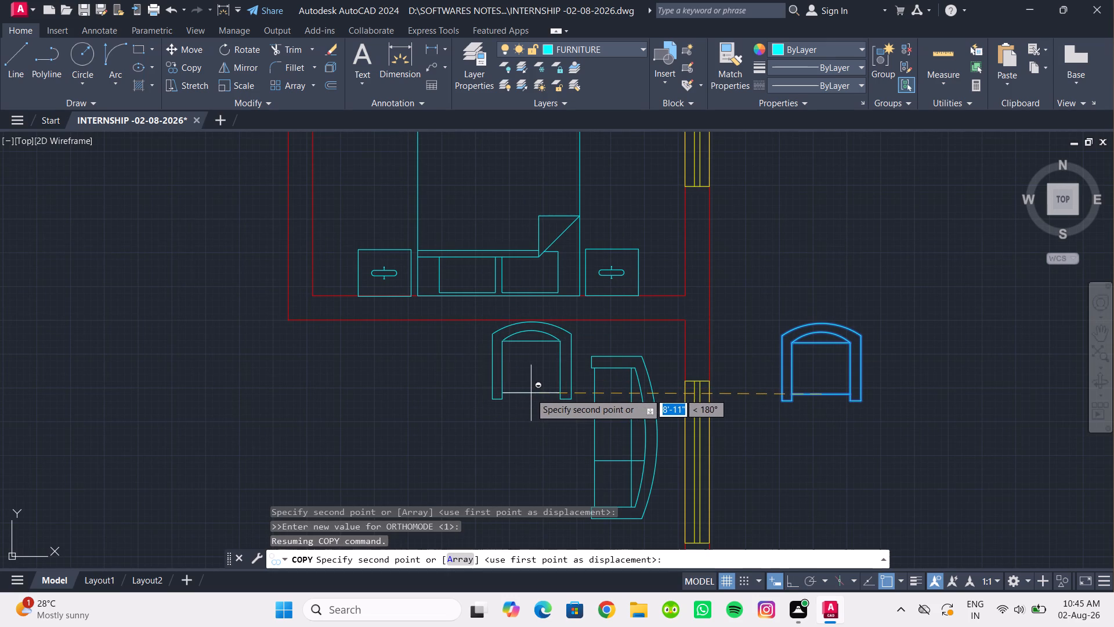
left_click(520, 395, "shift")
scroll(532, 423, "down", 2)
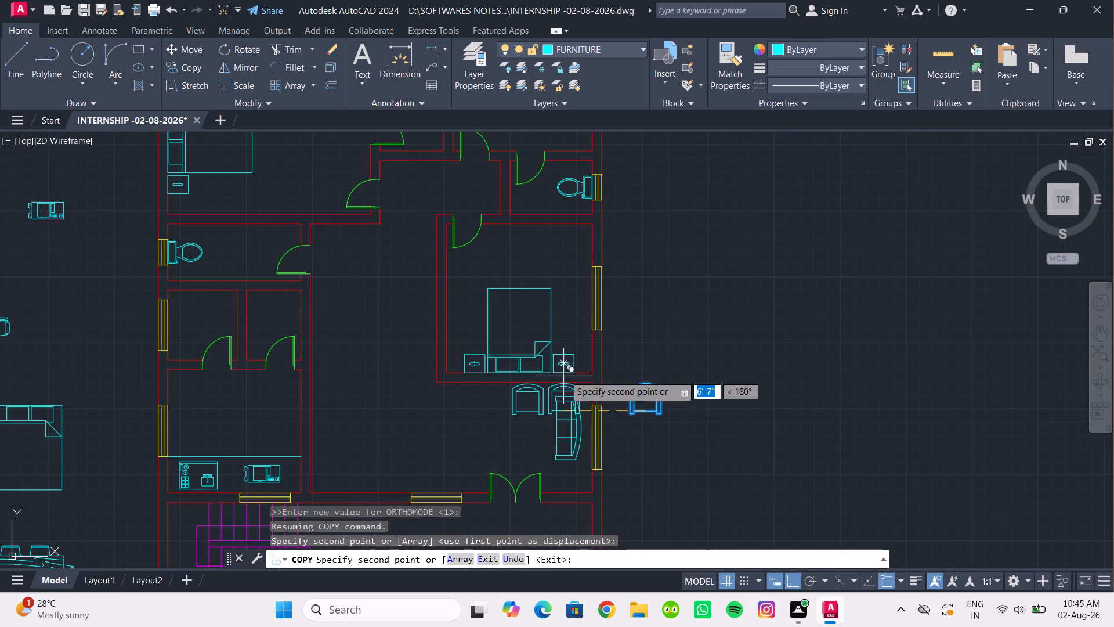
key("Escape")
middle_click_drag(536, 332, 536, 275)
scroll(540, 363, "up", 2)
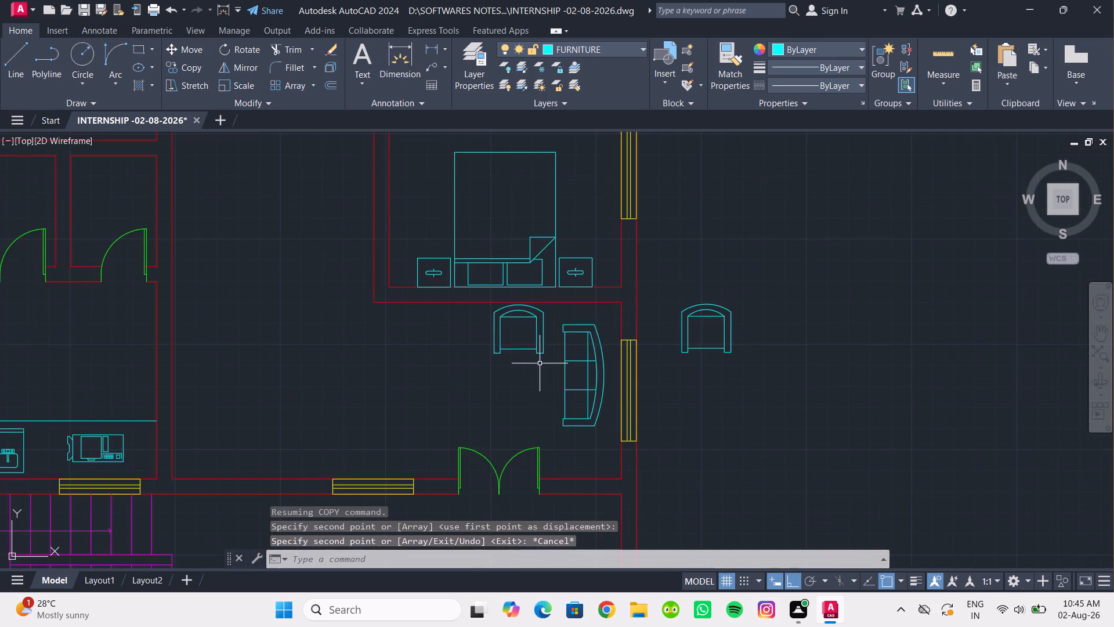
Scale the living-room armchair down to about three-quarters of its size, from its lower-left corner.
left_click(541, 339)
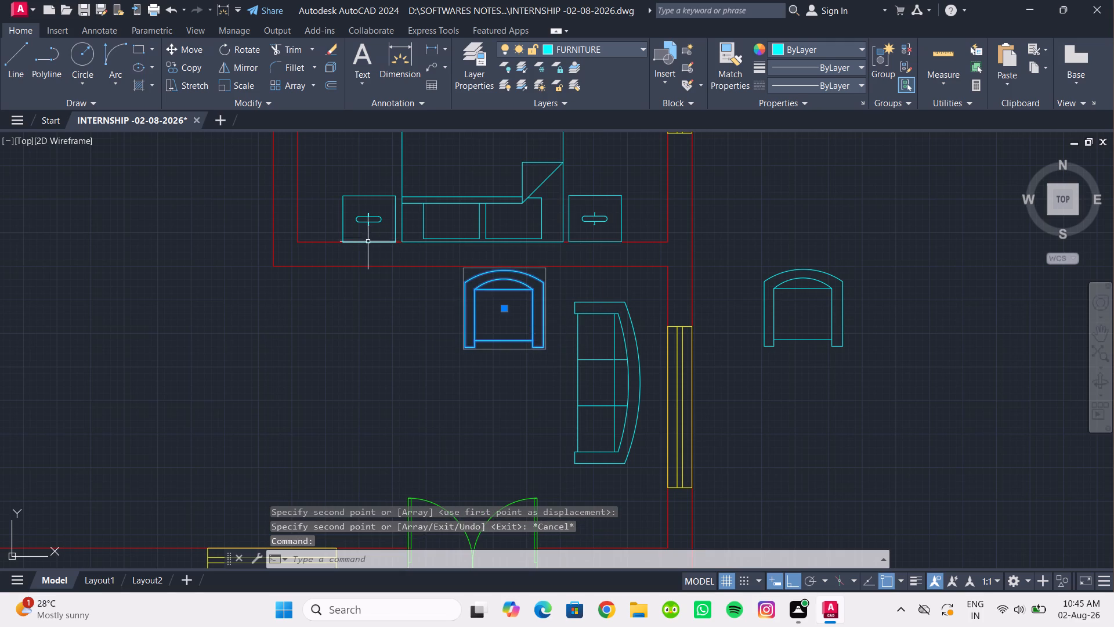
left_click(228, 85)
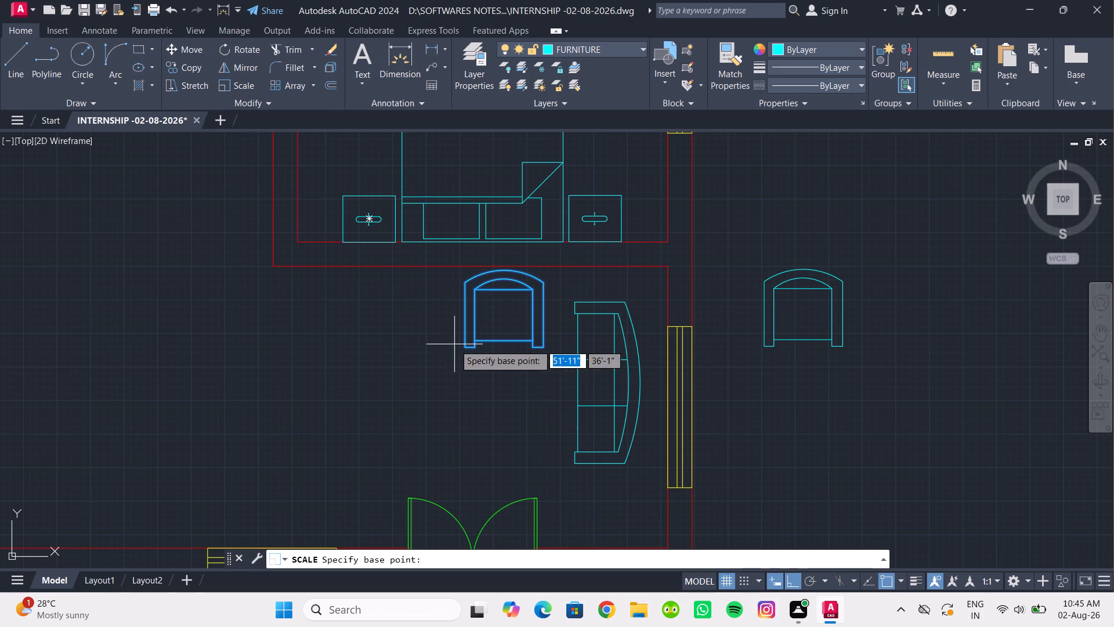
left_click(461, 348)
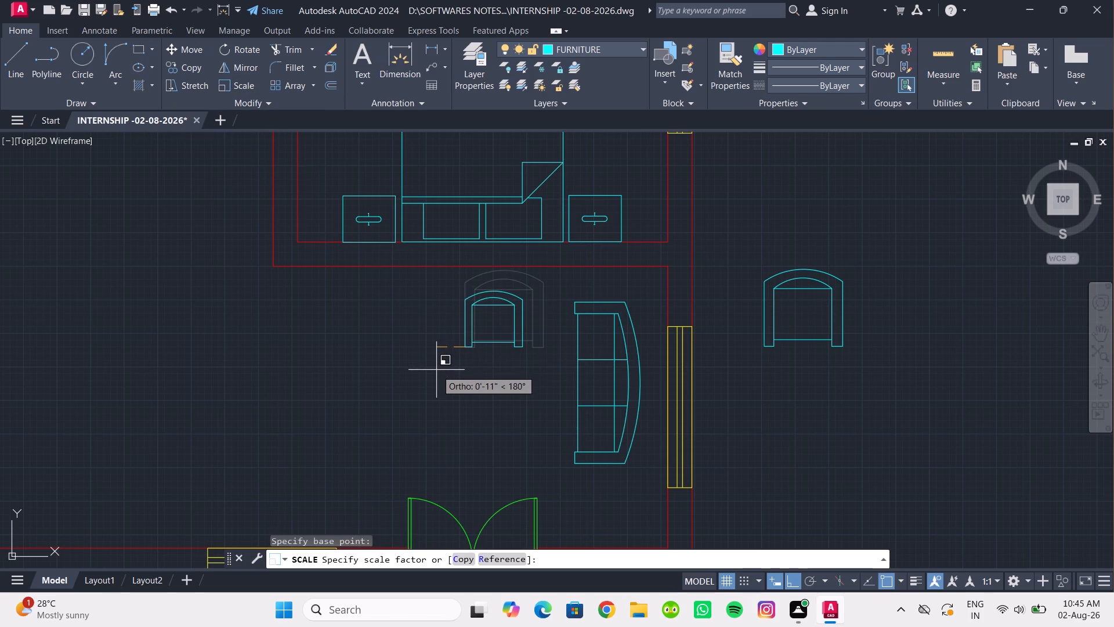
left_click(436, 372)
Move the scaled armchair about 1'-1" at 33°, up toward the bedroom wall and closer to the sofa.
left_click_drag(513, 378, 481, 354)
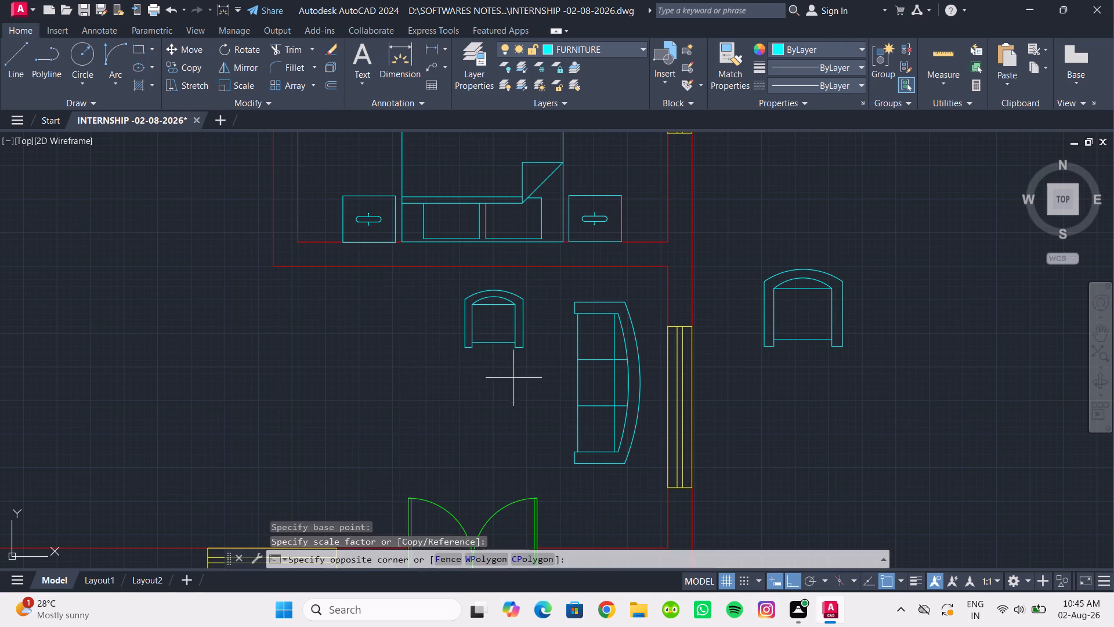
left_click_drag(481, 354, 467, 343)
left_click(446, 324)
left_click(185, 51)
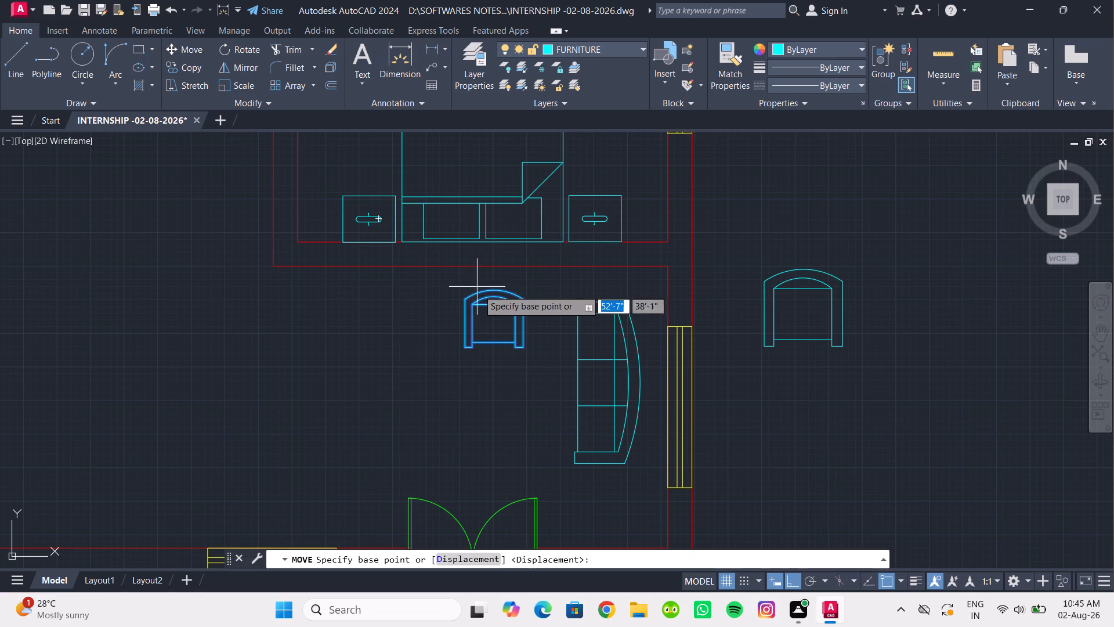
left_click(490, 341)
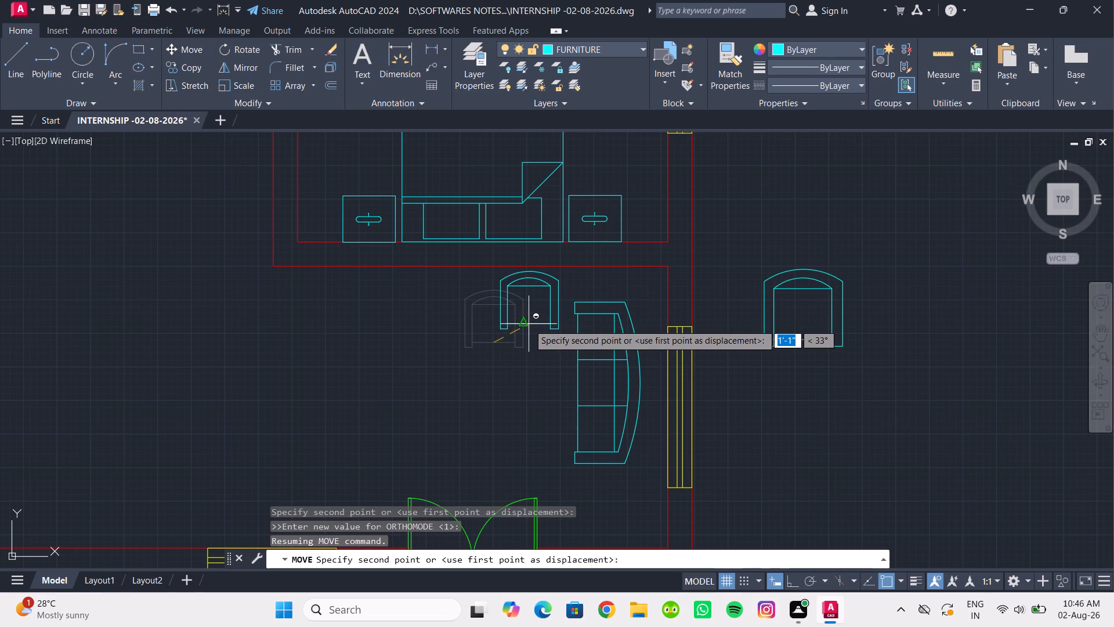
left_click(529, 324, "shift")
Move the armchair a little farther horizontally toward the upper end of the three-seat sofa.
scroll(530, 341, "up", 1)
middle_click_drag(530, 341, 511, 381)
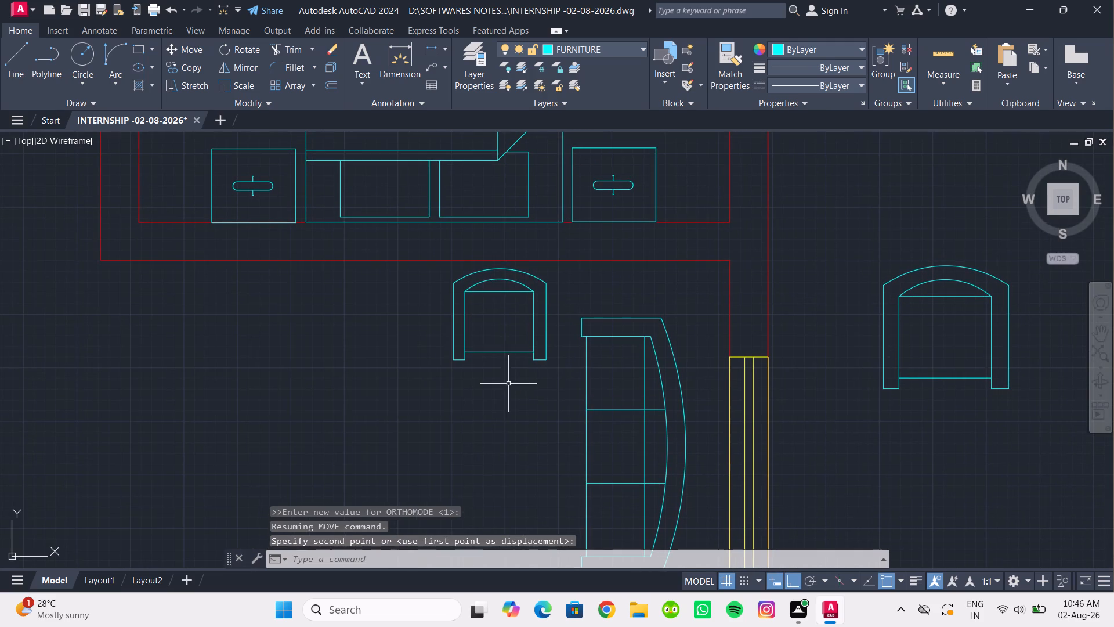
left_click_drag(508, 384, 497, 361)
left_click(486, 333)
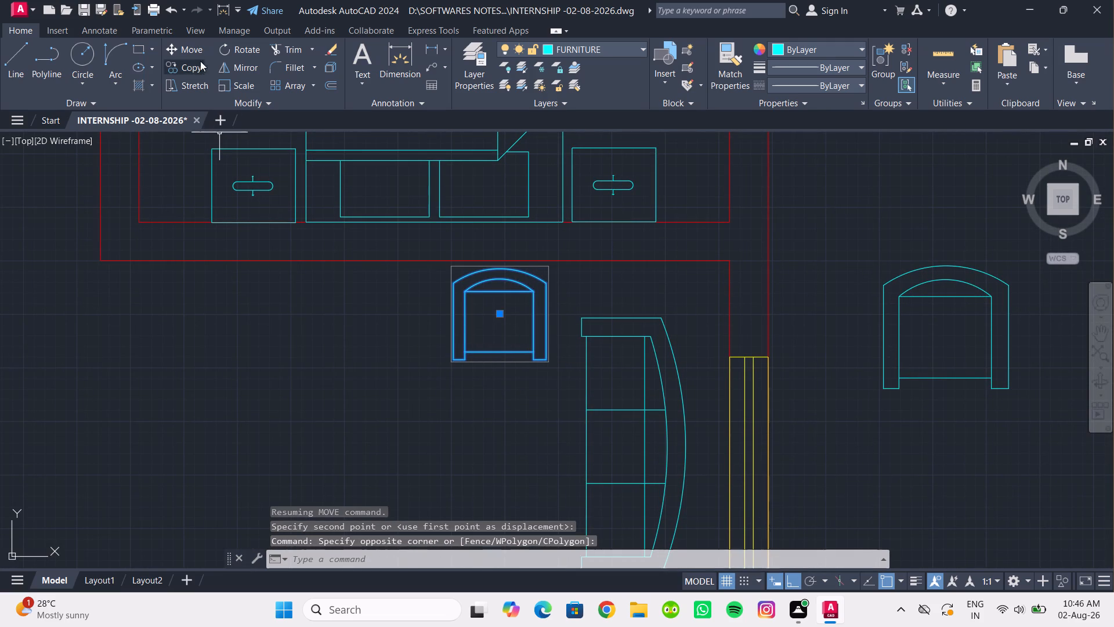
left_click(188, 46)
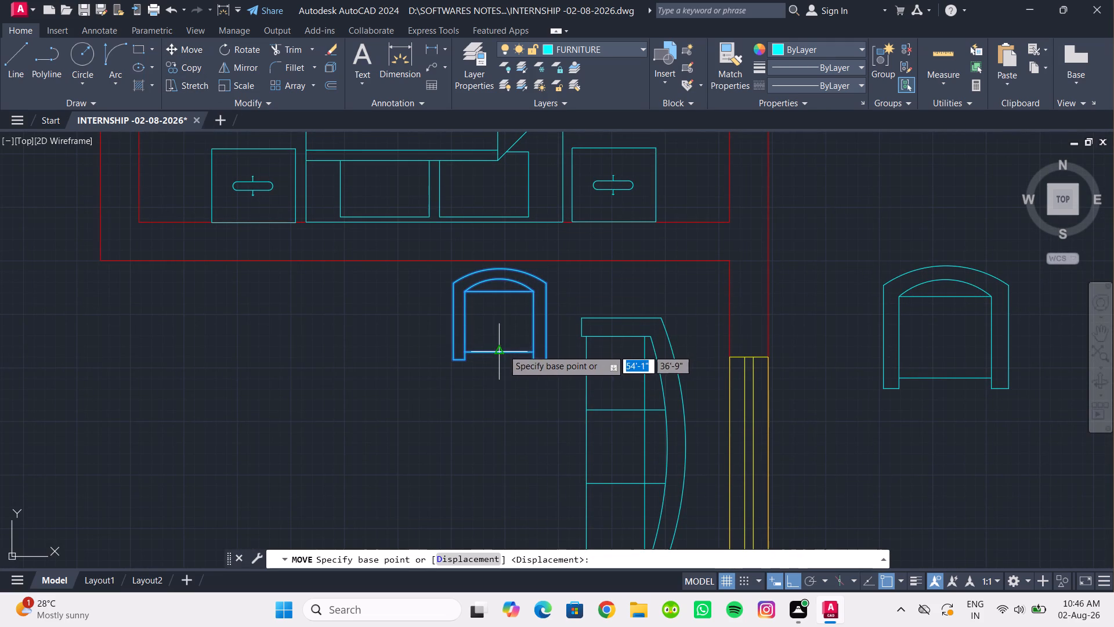
left_click(503, 350)
left_click(522, 344)
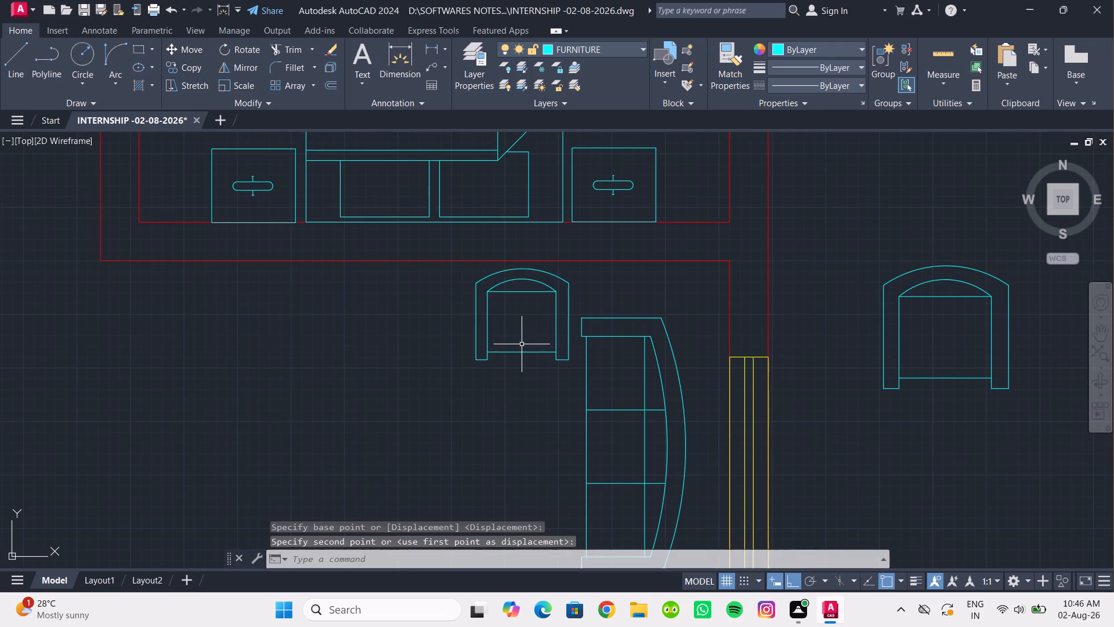
Mirror the armchair about a horizontal line through the sofa's middle, keeping the original, to place one at the sofa's lower end.
scroll(521, 351, "down", 1)
middle_click_drag(518, 351, 489, 334)
scroll(490, 334, "up", 1)
middle_click_drag(490, 334, 491, 340)
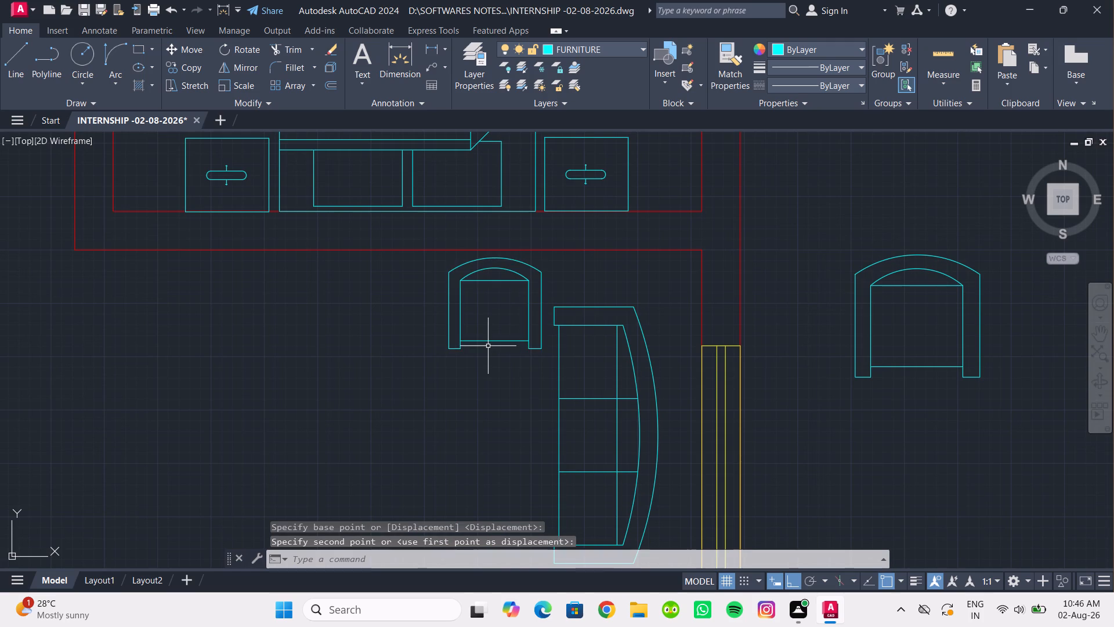
left_click_drag(476, 333, 471, 330)
left_click(429, 298)
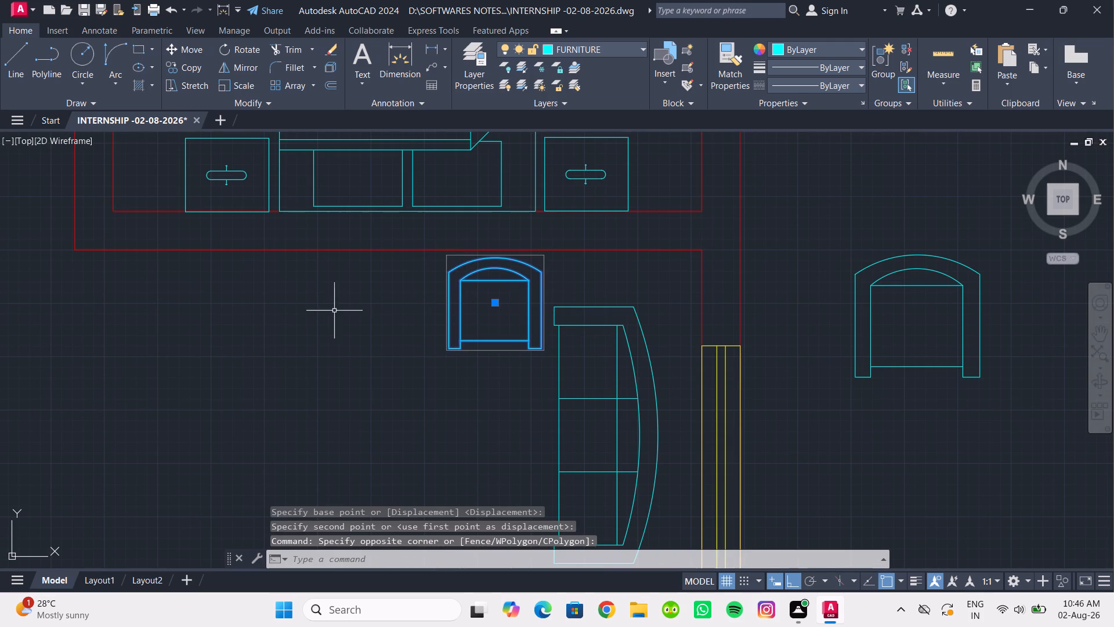
left_click(230, 65)
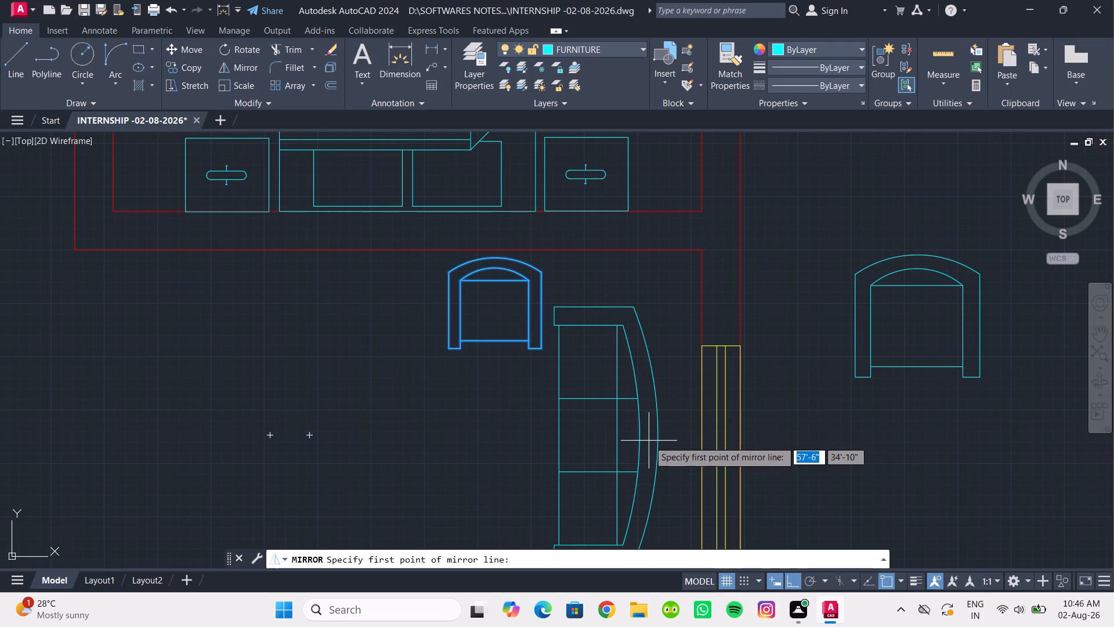
left_click_drag(642, 434, 607, 439)
left_click(436, 440)
scroll(426, 427, "down", 2)
middle_click_drag(422, 427, 402, 344)
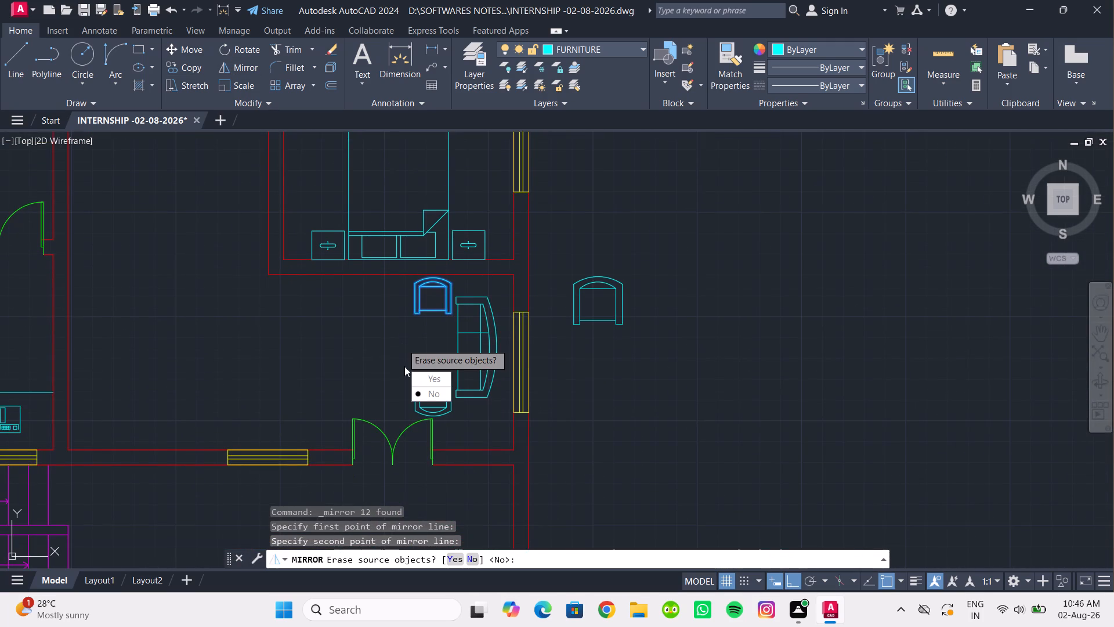
left_click_drag(422, 392, 422, 427)
Scale the loose wood-grain table outside the house down to about 60% of its size, from its lower-left corner.
scroll(350, 422, "up", 1)
middle_click_drag(350, 421, 340, 434)
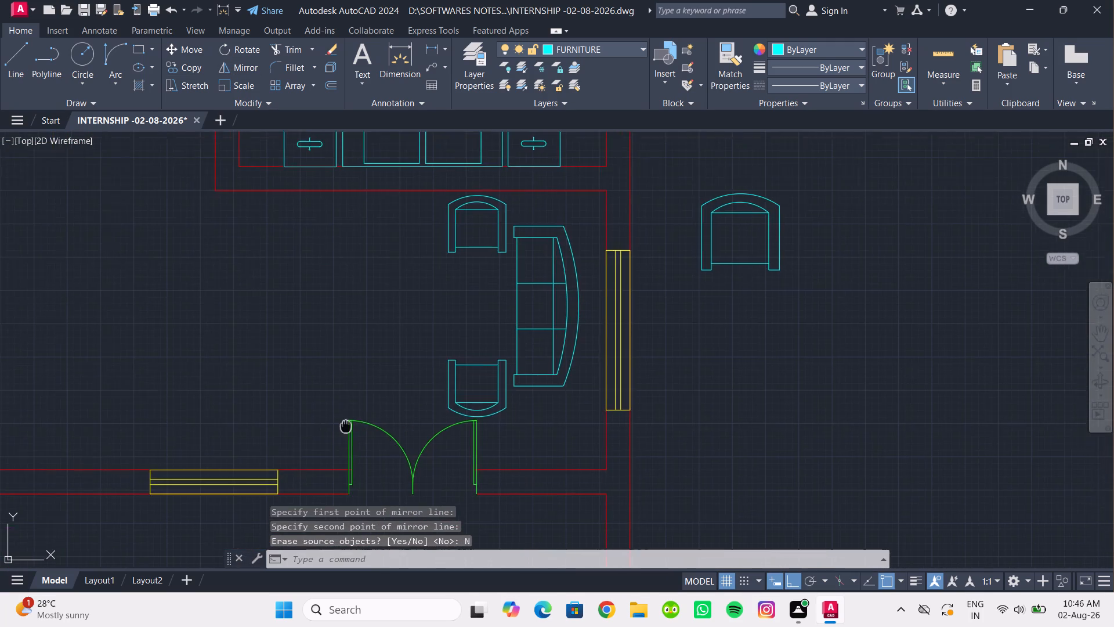
middle_click_drag(340, 434, 320, 463)
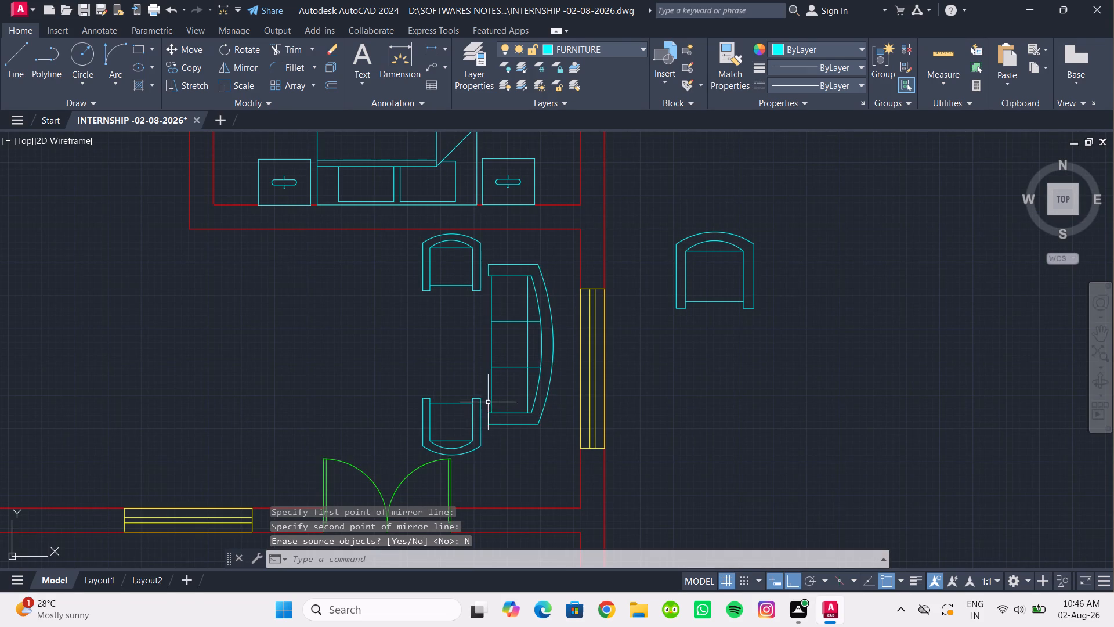
scroll(576, 402, "down", 2)
middle_click_drag(576, 402, 588, 385)
scroll(466, 345, "up", 1)
scroll(458, 344, "down", 3)
scroll(251, 387, "up", 2)
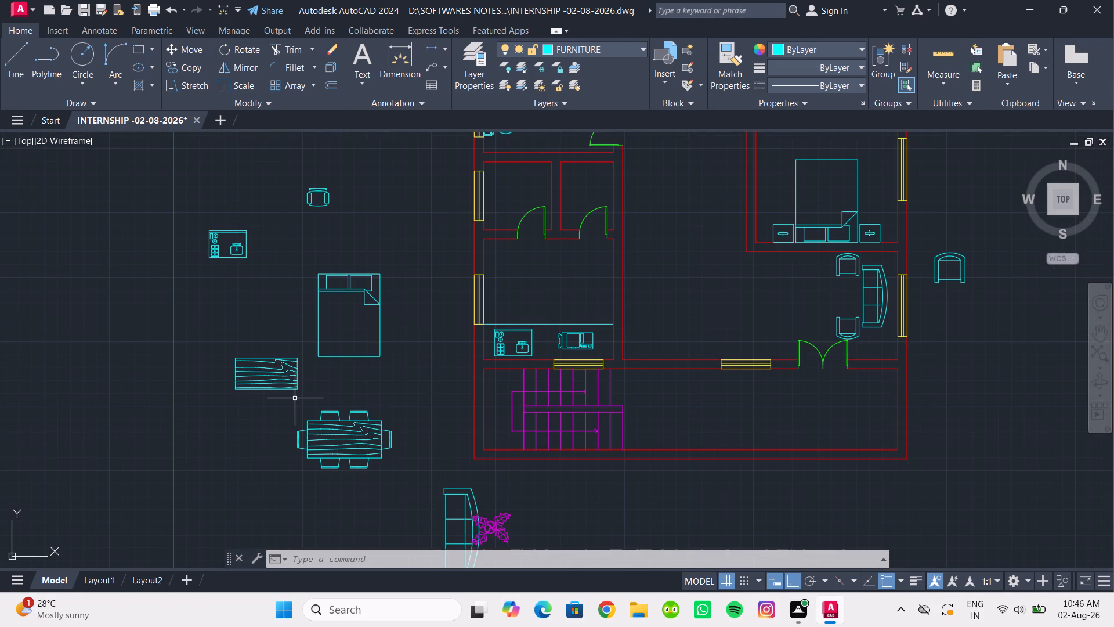
left_click_drag(295, 398, 276, 392)
left_click(213, 359)
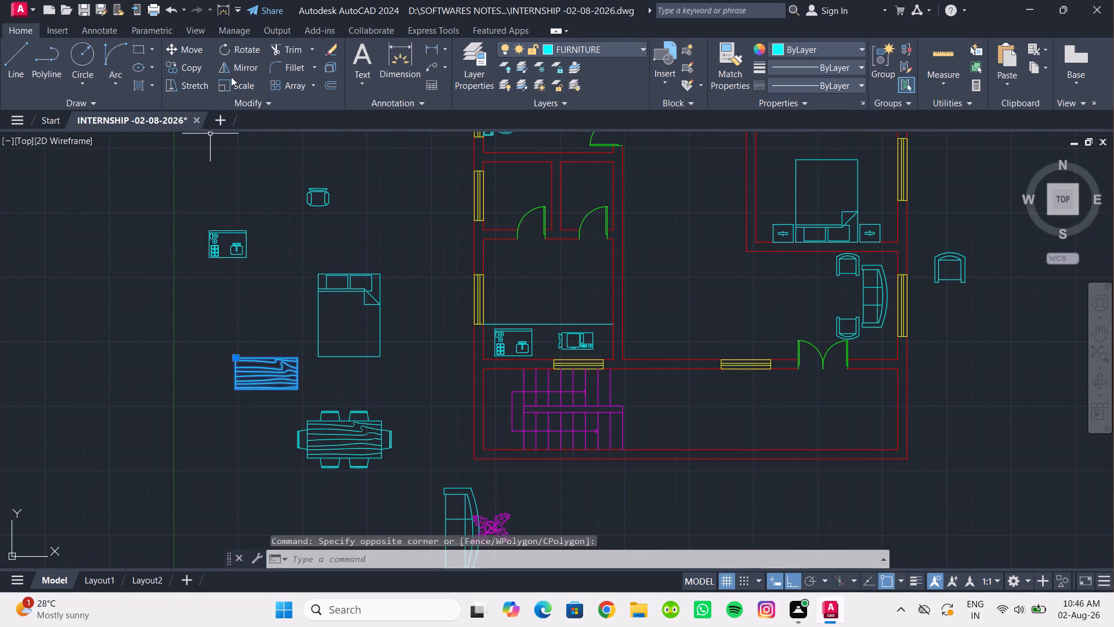
left_click(231, 86)
left_click(239, 391)
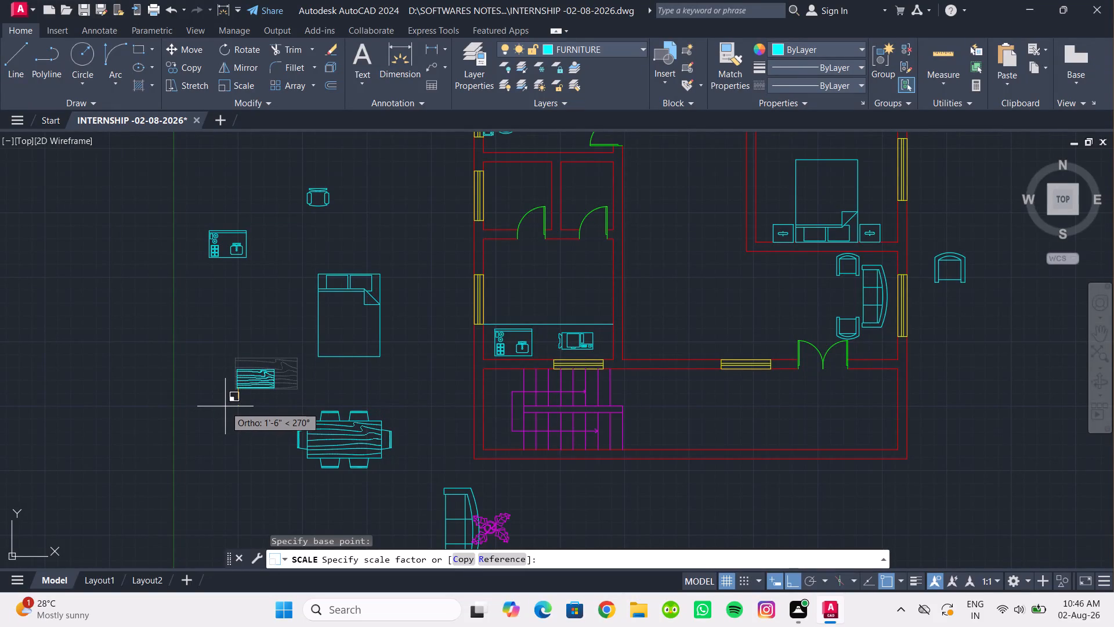
left_click(225, 406)
Copy the reduced wood-grain table into the living room, in front of the sofa and the two armchairs.
left_click_drag(206, 327, 251, 359)
left_click(281, 413)
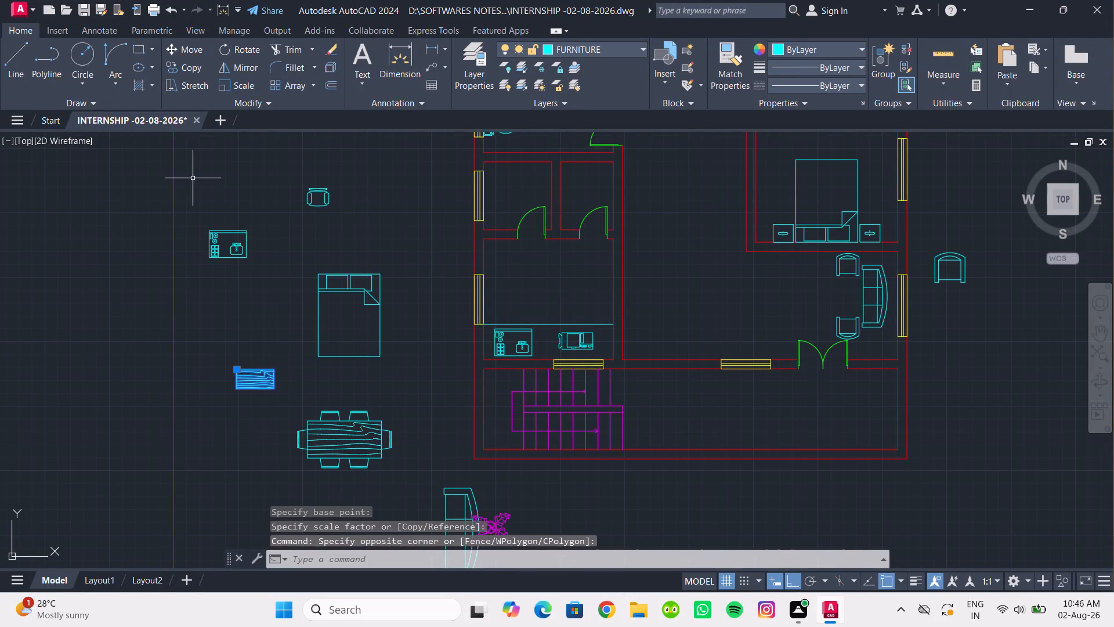
left_click(193, 72)
scroll(251, 379, "up", 3)
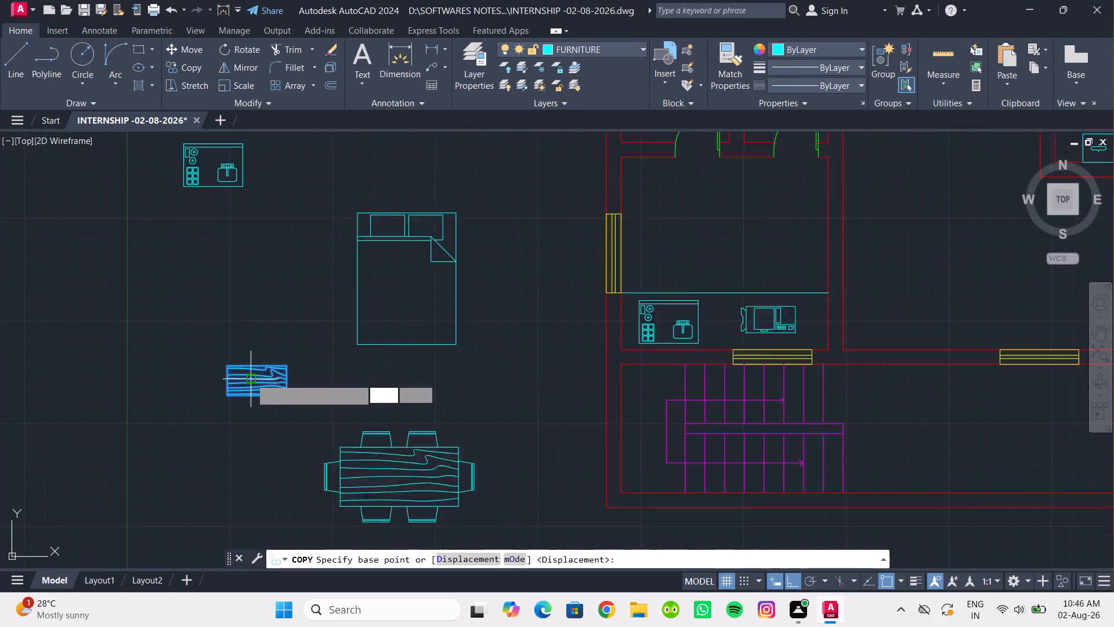
left_click(260, 391)
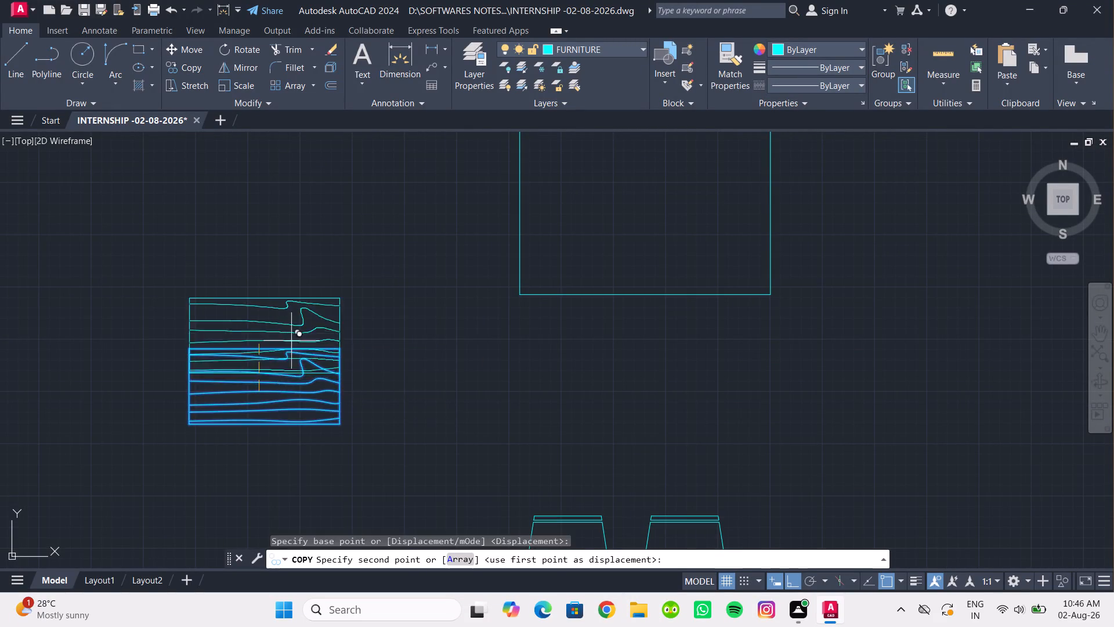
scroll(291, 340, "down", 2)
middle_click_drag(291, 340, 166, 451)
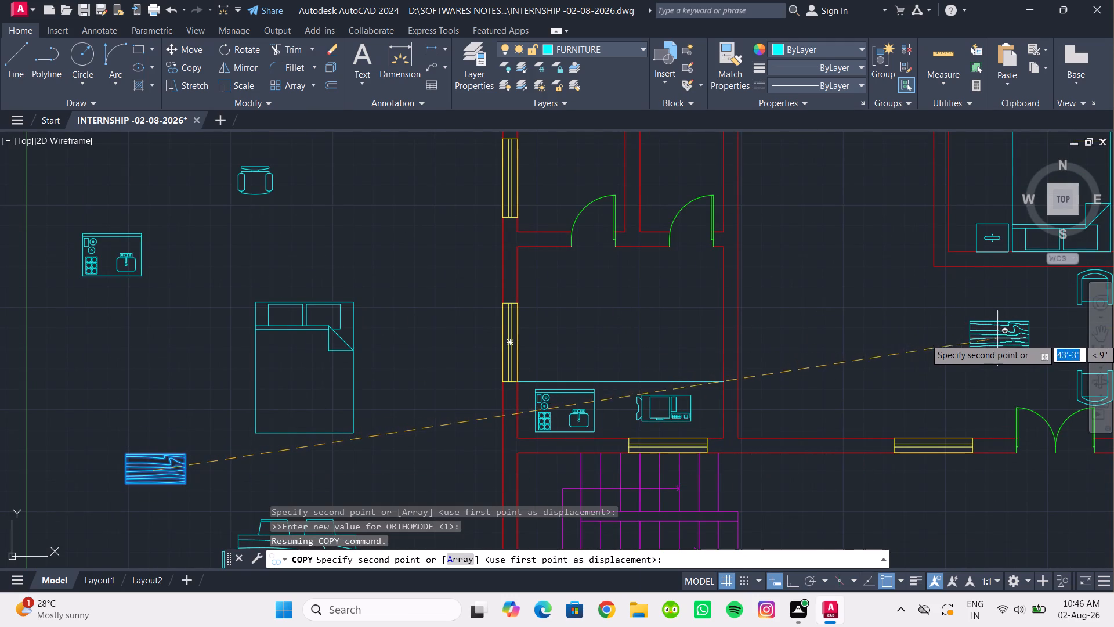
left_click(1039, 338, "shift")
middle_click_drag(1011, 359, 803, 406)
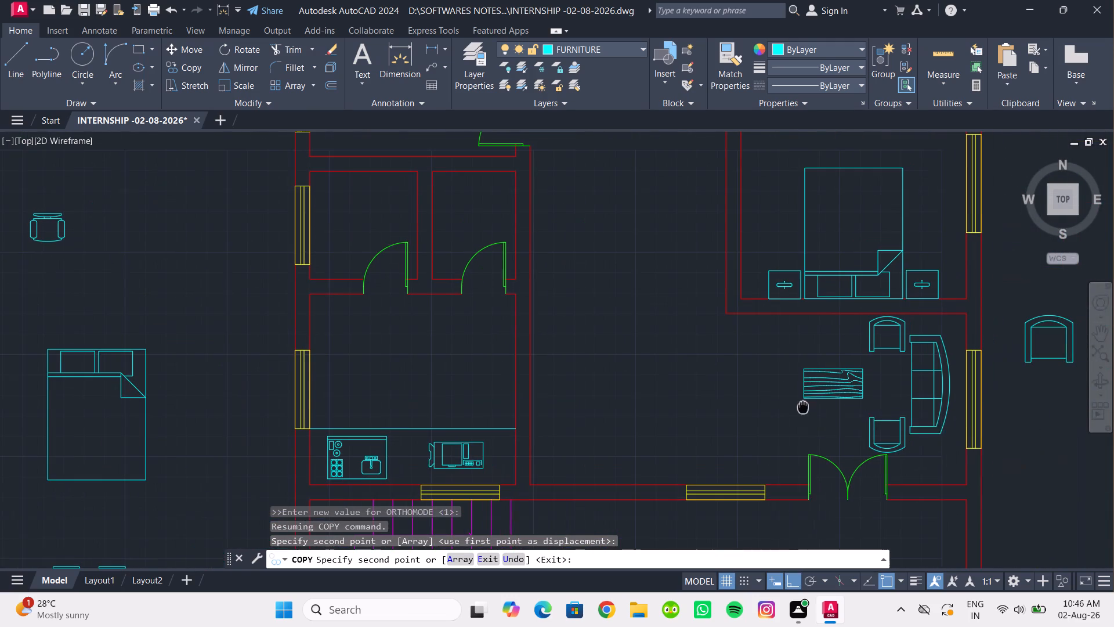
key("Escape")
Rotate the living-room wood-grain table 90° counterclockwise so its long side runs parallel to the sofa.
left_click_drag(843, 414, 812, 388)
left_click(797, 371)
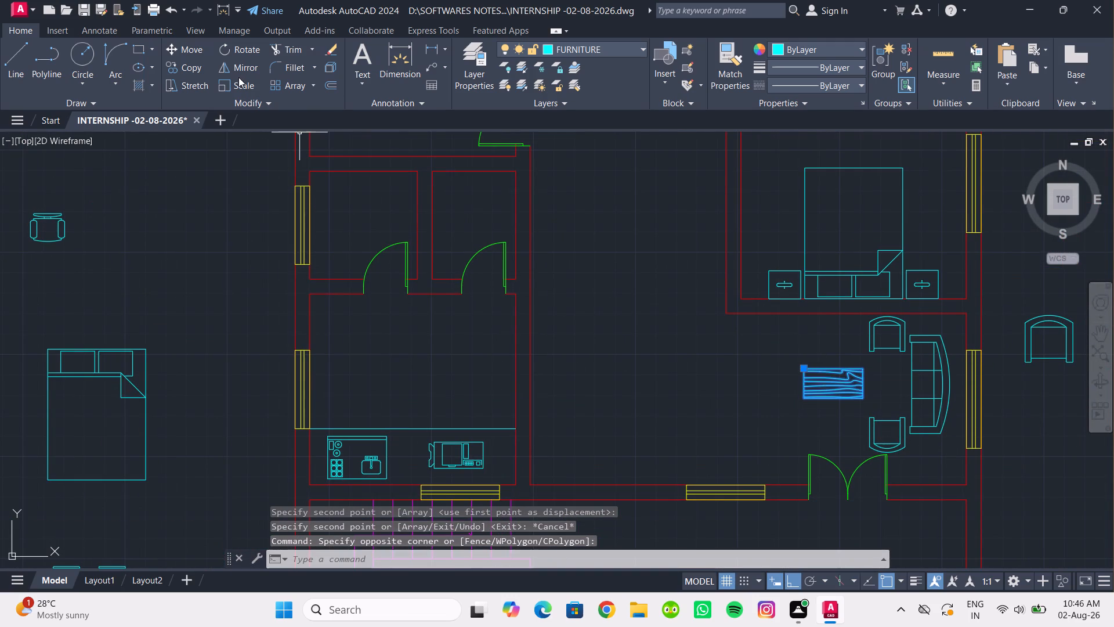
left_click(248, 42)
left_click_drag(749, 395, 736, 370)
left_click(708, 308)
Move the rotated wood-grain table in front of the sofa, between the two armchairs, with Ortho off.
left_click_drag(756, 372, 736, 355)
left_click(706, 327)
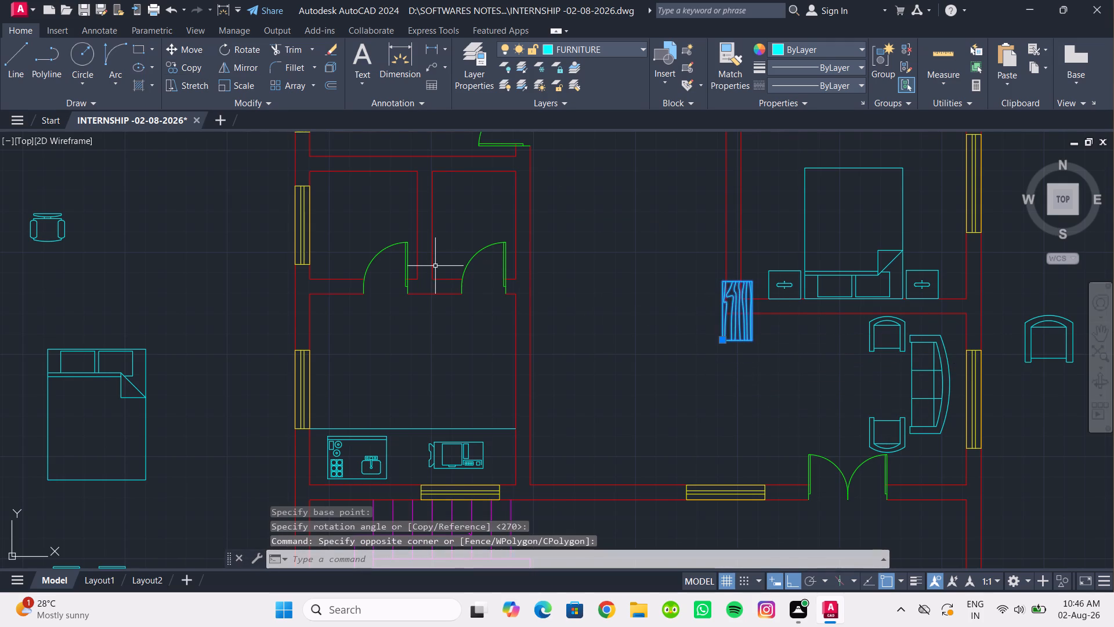
left_click(189, 57)
left_click(186, 53)
scroll(751, 347, "up", 2)
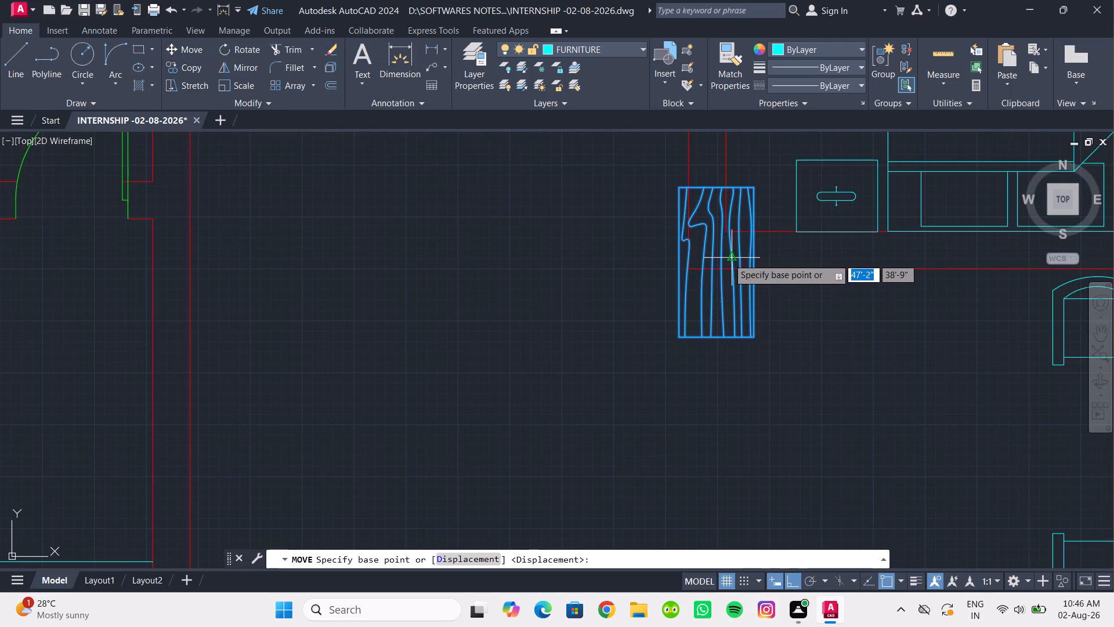
left_click(722, 264)
middle_click_drag(801, 394, 432, 373)
scroll(800, 393, "down", 1)
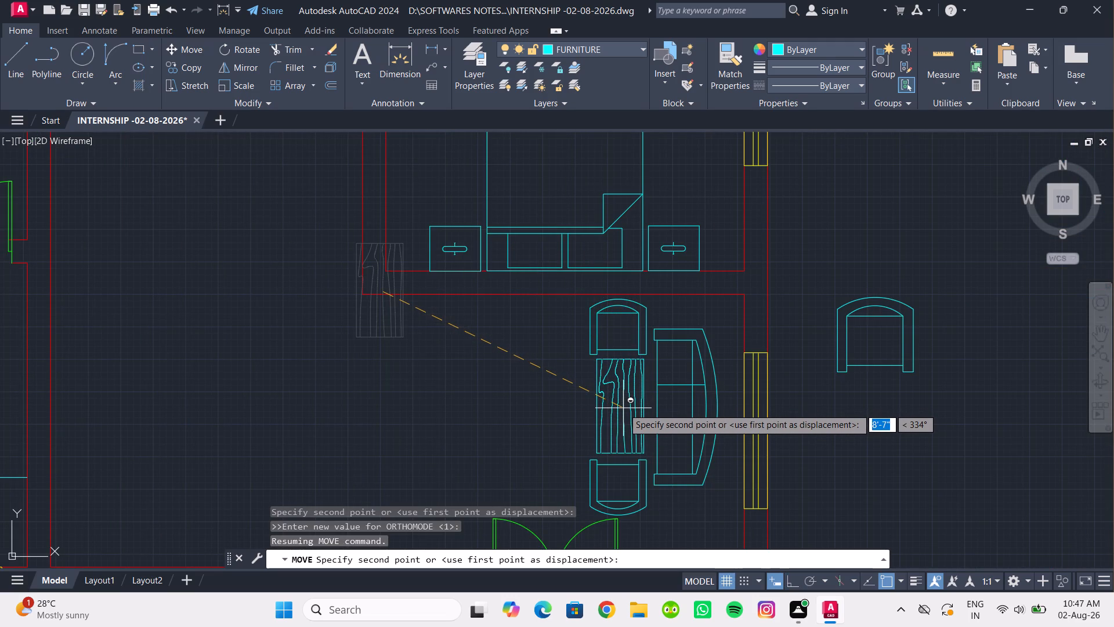
left_click(623, 408, "shift")
key("Escape")
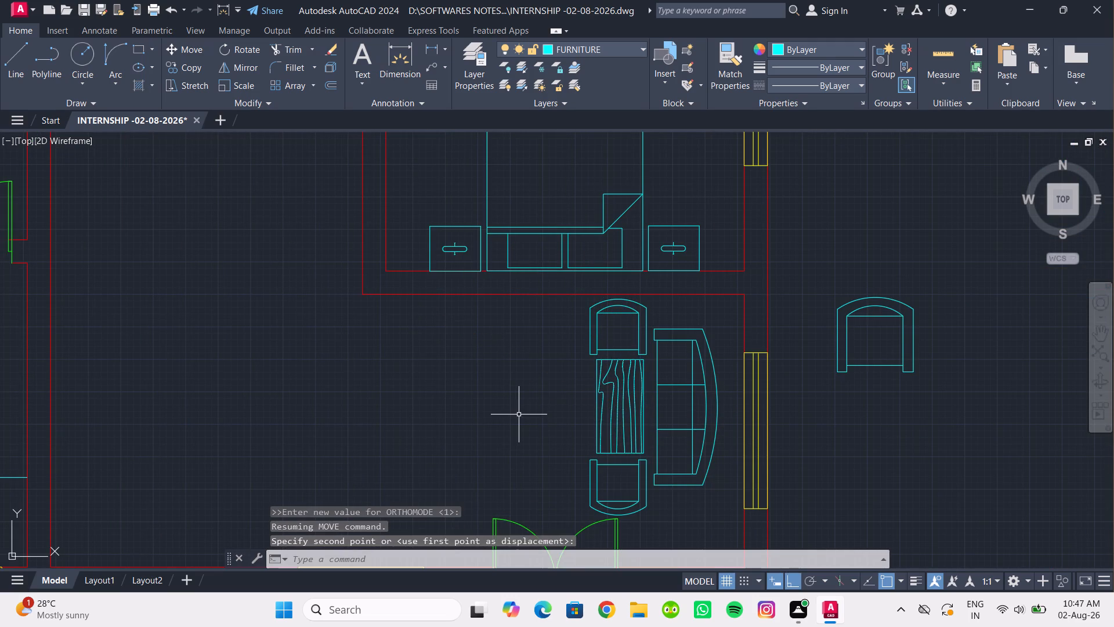
Scale the living-room wood-grain table down to about 60% of its size from its lower-left corner.
left_click(627, 413)
left_click(607, 413)
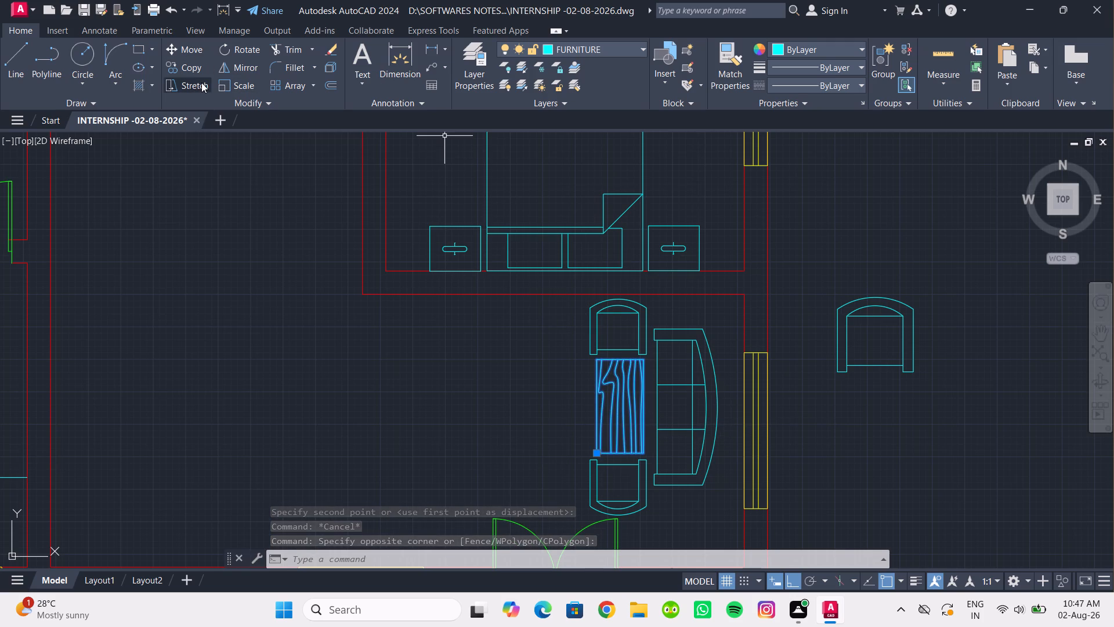
left_click(226, 88)
scroll(580, 459, "up", 3)
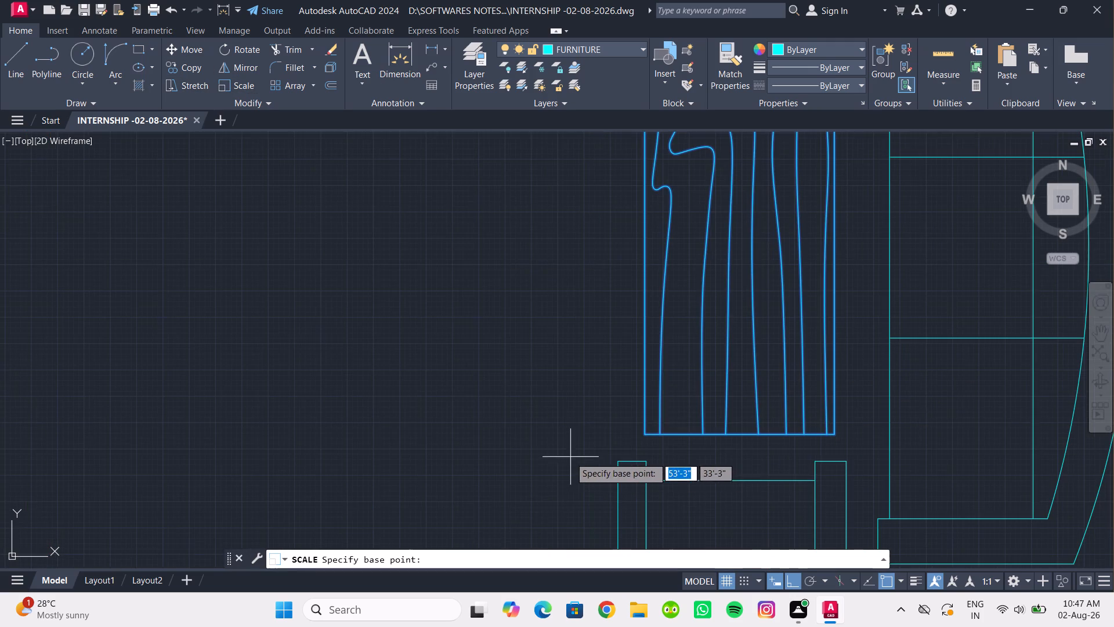
left_click(643, 438)
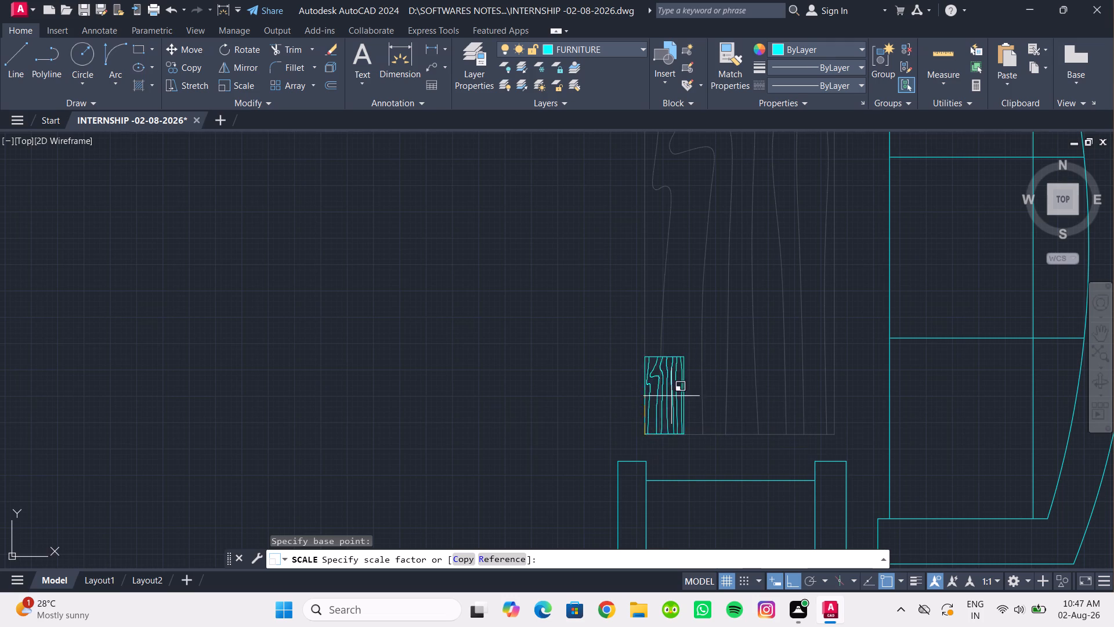
left_click(731, 319)
scroll(724, 325, "down", 2)
middle_click_drag(724, 327, 668, 328)
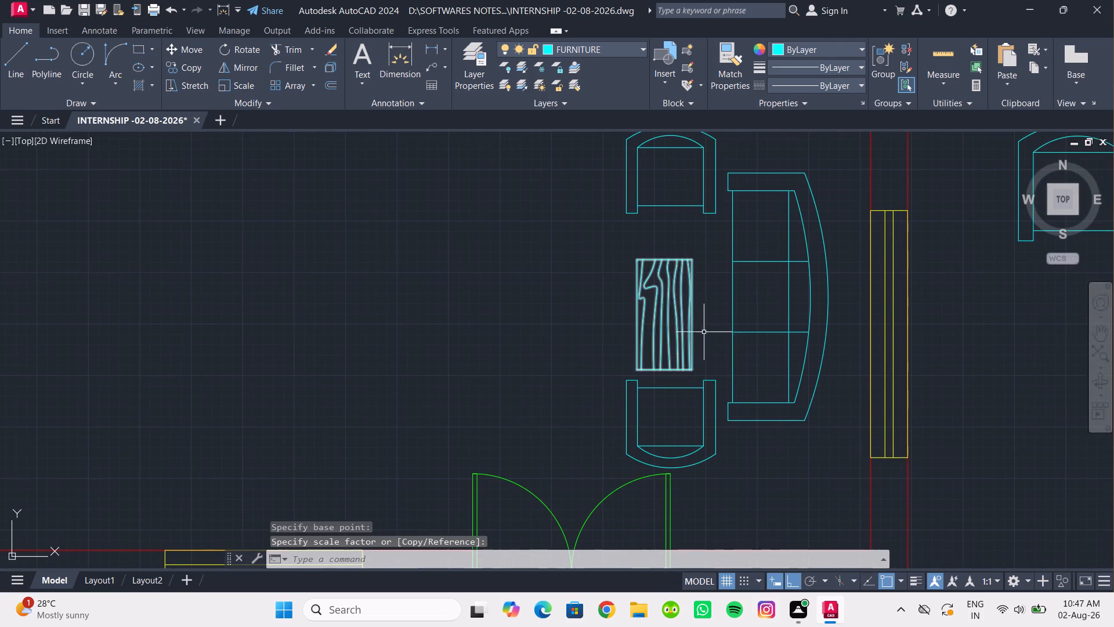
Move the reduced wood-grain table slightly up and towards the sofa, centring it between the two armchairs.
left_click_drag(710, 339, 682, 316)
left_click_drag(656, 284, 645, 279)
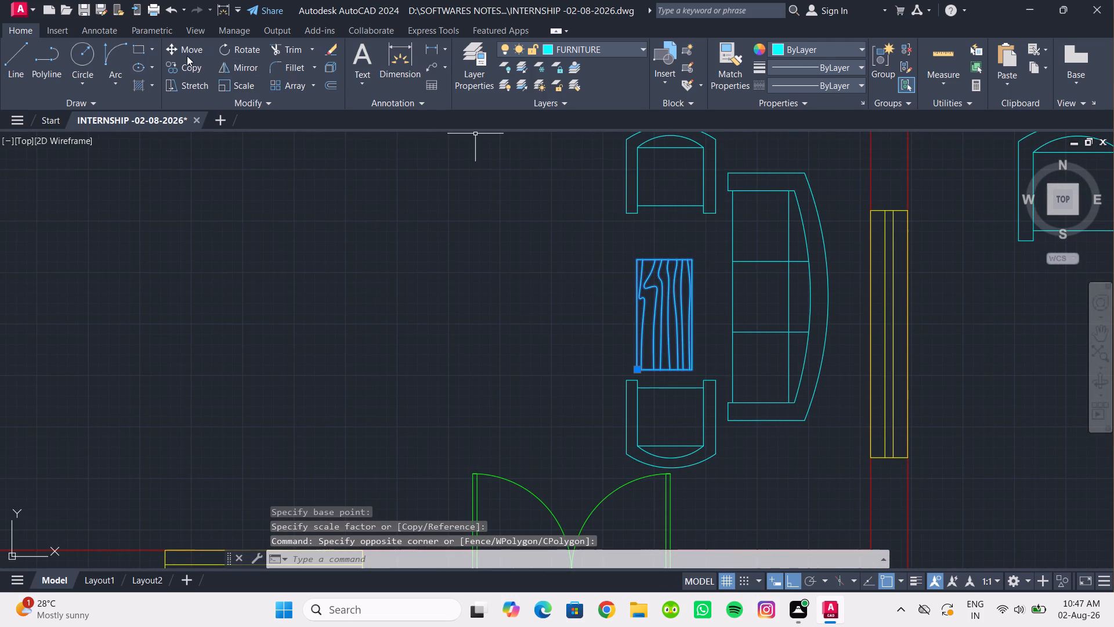
left_click(189, 51)
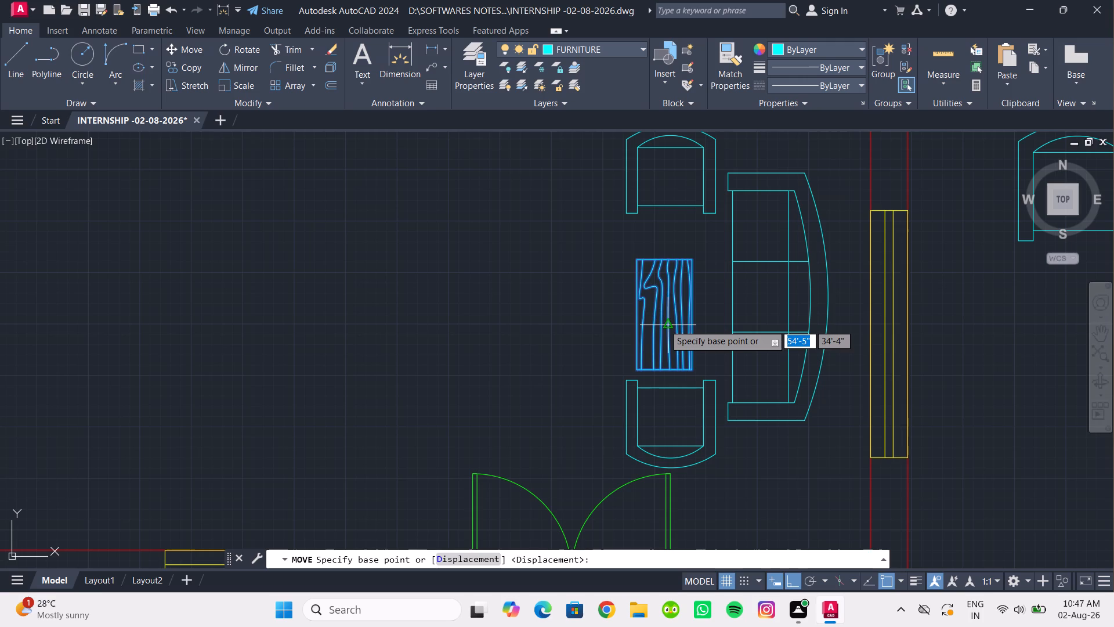
left_click_drag(664, 325, 667, 319)
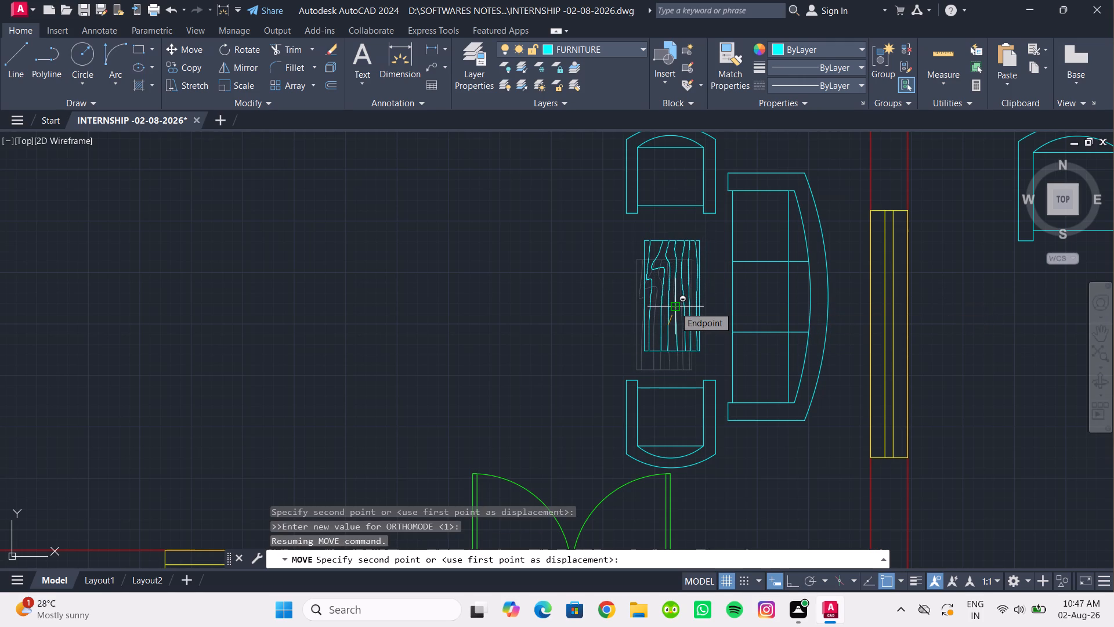
left_click(675, 307, "shift")
scroll(612, 329, "down", 3)
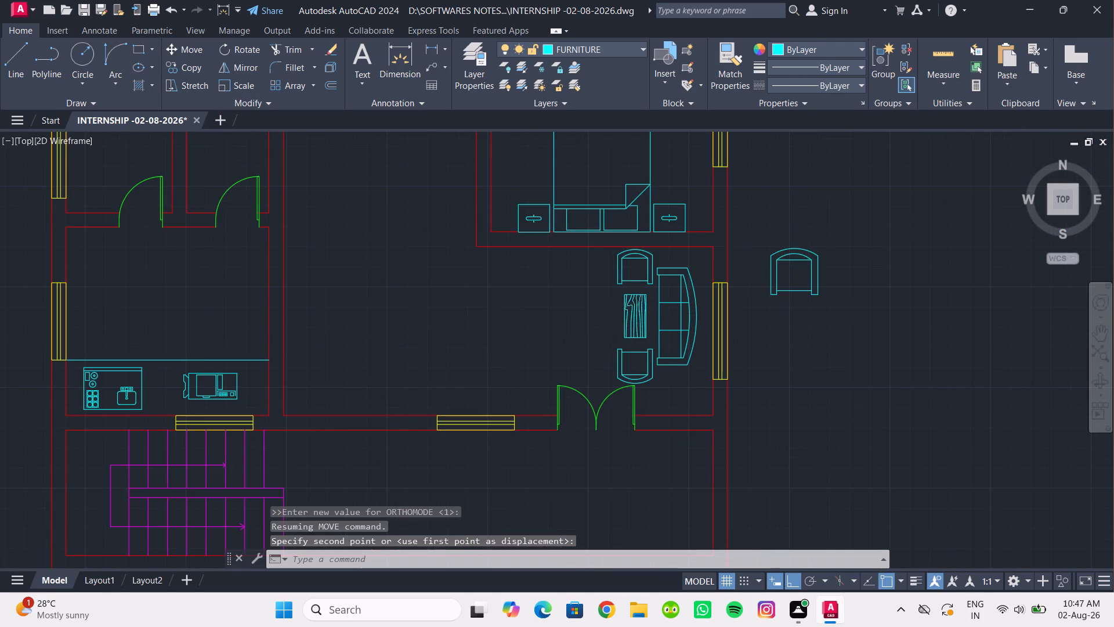
middle_click_drag(605, 330, 605, 321)
Move the lower living-room armchair straight up about 2" towards the coffee table.
scroll(609, 337, "up", 3)
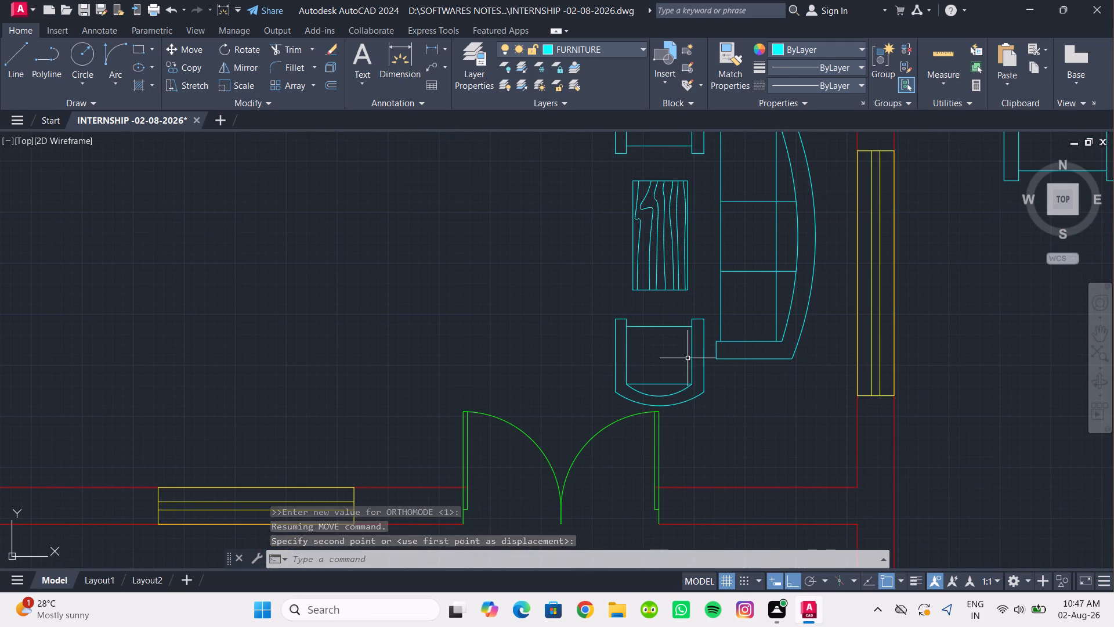
left_click(692, 363)
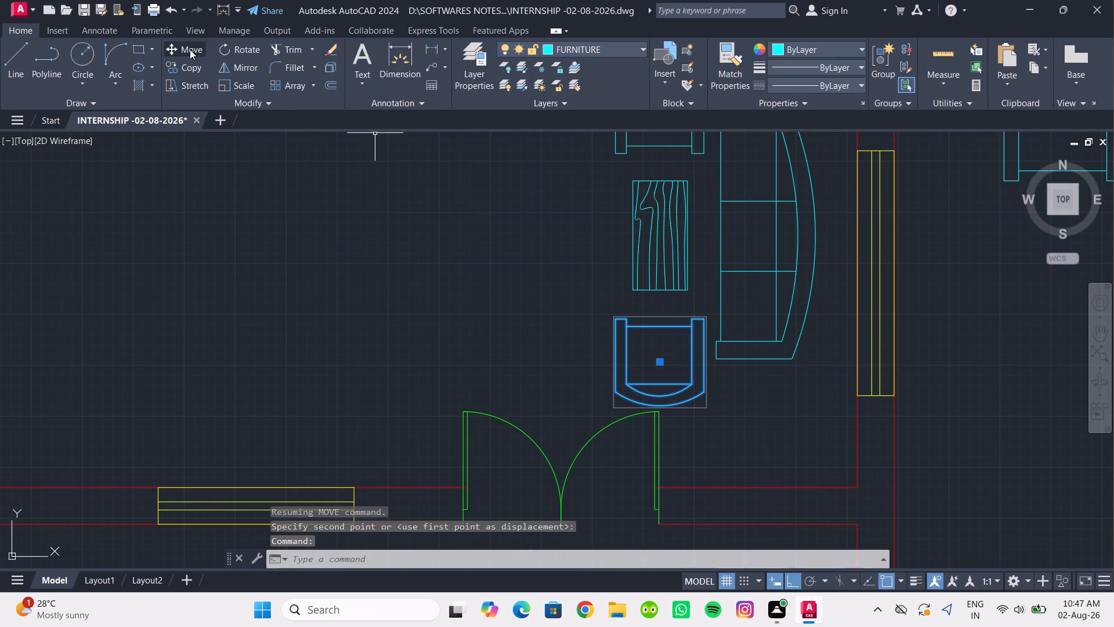
left_click(190, 49)
left_click(663, 332)
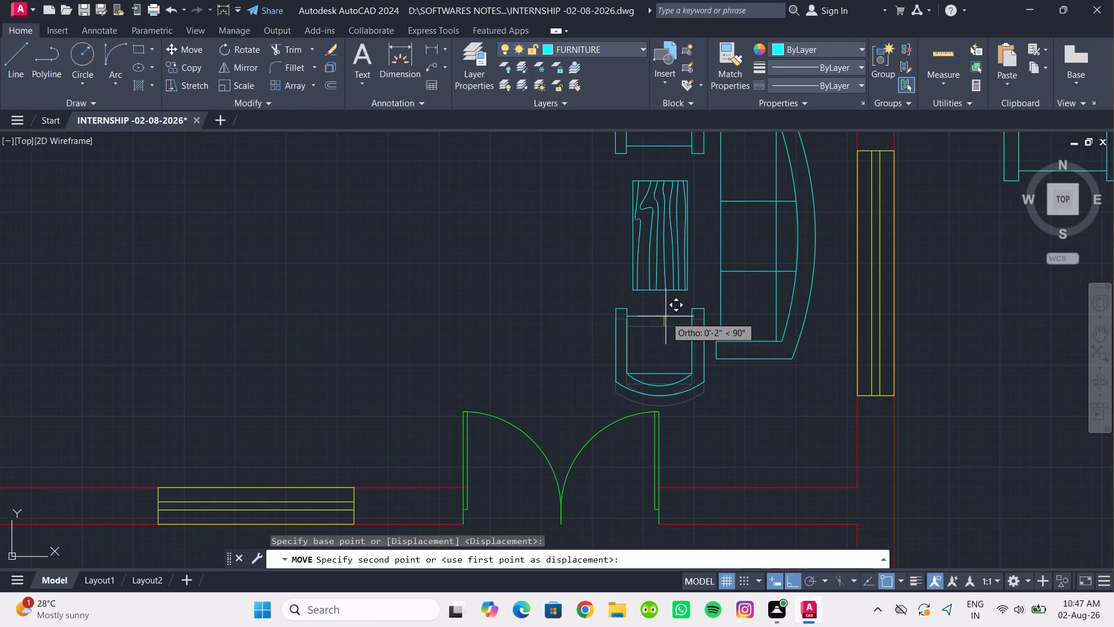
left_click(666, 316)
scroll(659, 351, "down", 2)
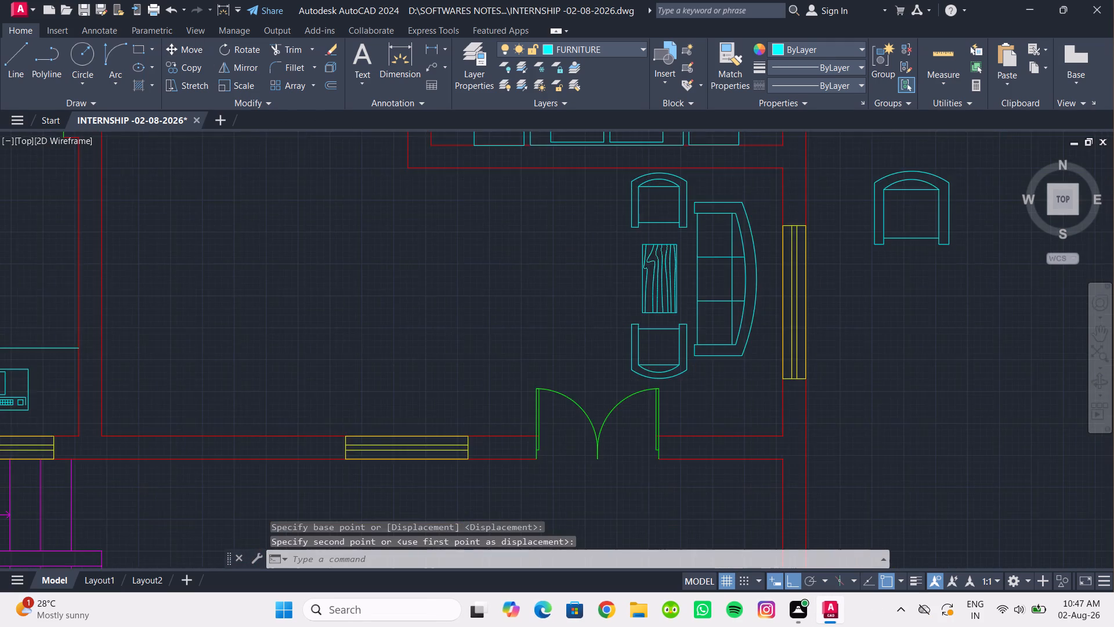
Examine the furnished living room, the rest of the floor plan and the loose furniture around the house.
scroll(606, 335, "down", 1)
middle_click_drag(606, 335, 616, 395)
scroll(633, 391, "up", 1)
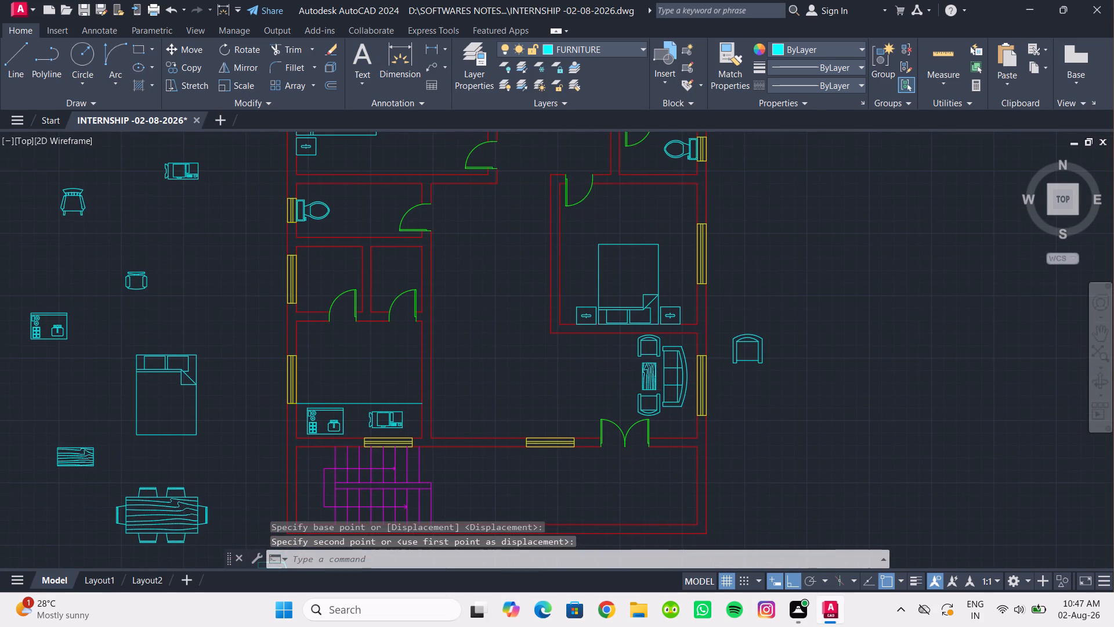
scroll(628, 389, "down", 1)
middle_click_drag(628, 389, 646, 434)
scroll(620, 439, "down", 1)
middle_click_drag(620, 439, 613, 384)
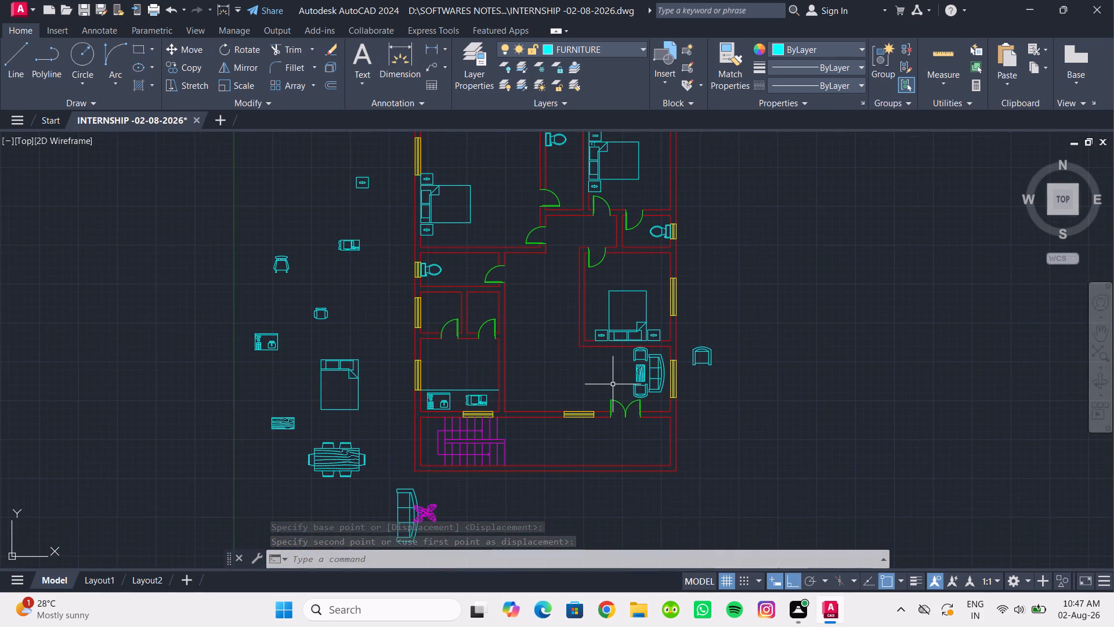
scroll(613, 384, "up", 1)
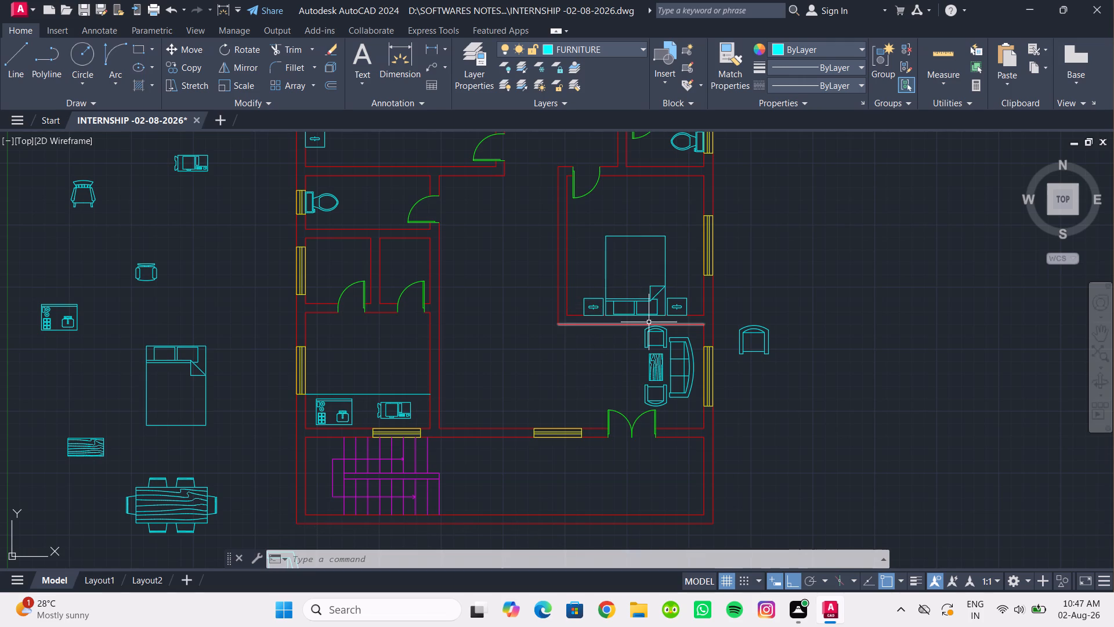
scroll(605, 277, "down", 1)
scroll(554, 285, "down", 1)
middle_click_drag(554, 285, 583, 307)
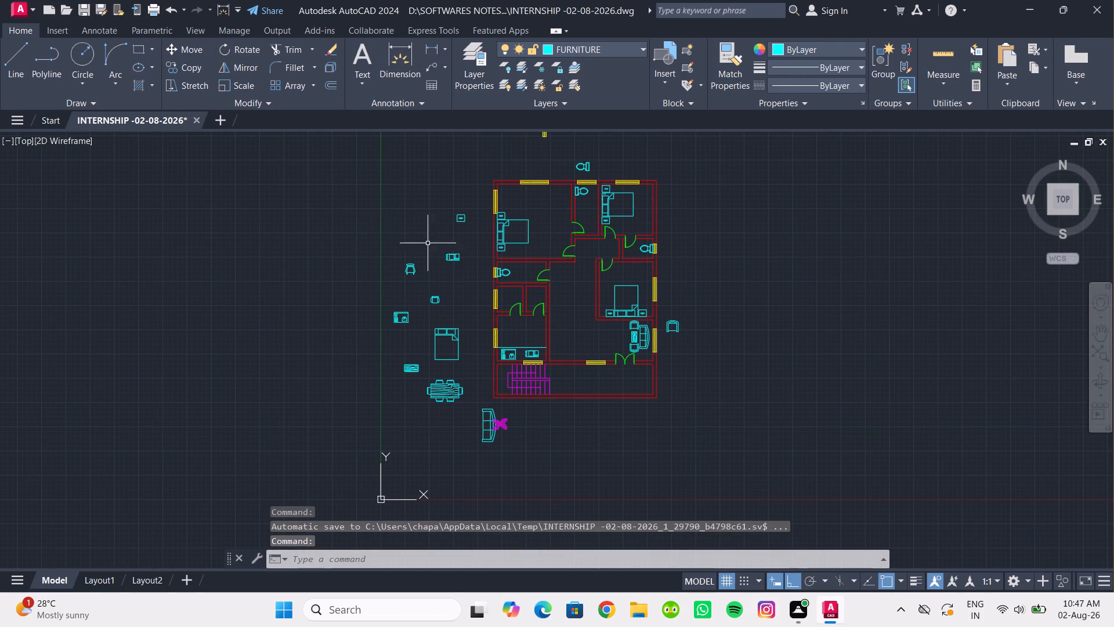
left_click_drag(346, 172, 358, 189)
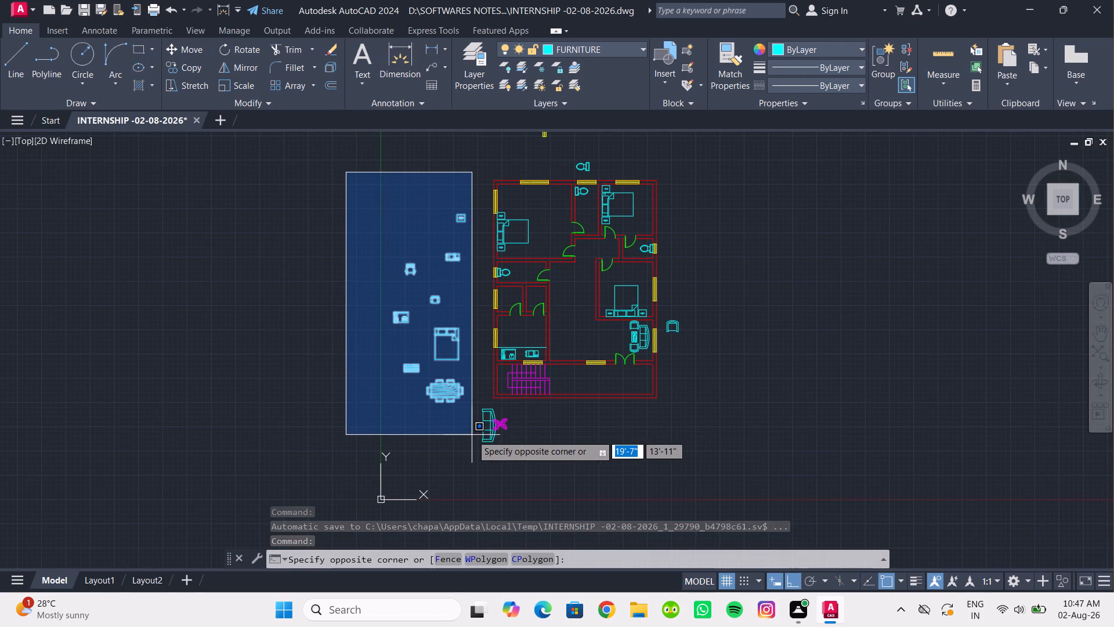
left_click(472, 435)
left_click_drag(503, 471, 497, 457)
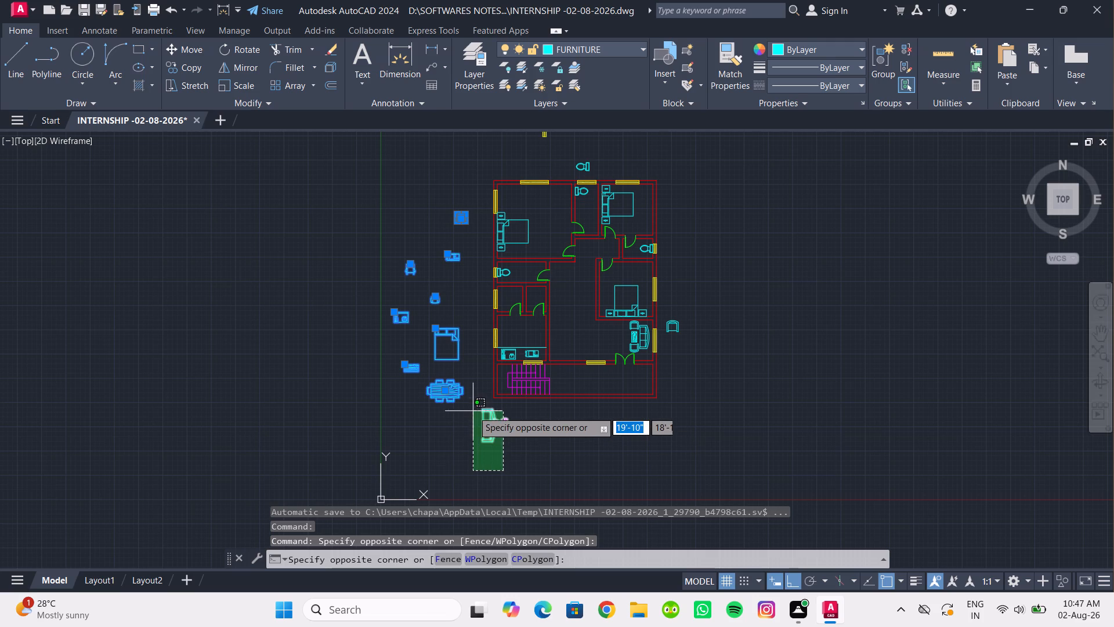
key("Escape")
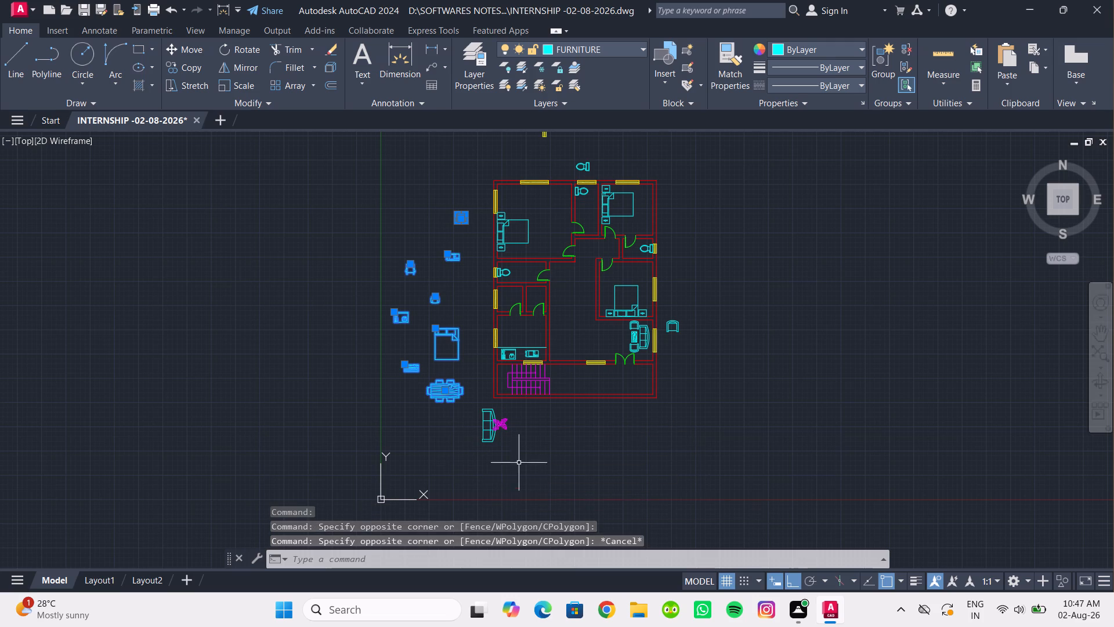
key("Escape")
Copy the magenta plant beside the loose sofa into the living room's open area, with Ortho off.
scroll(513, 456, "up", 1)
left_click(497, 410)
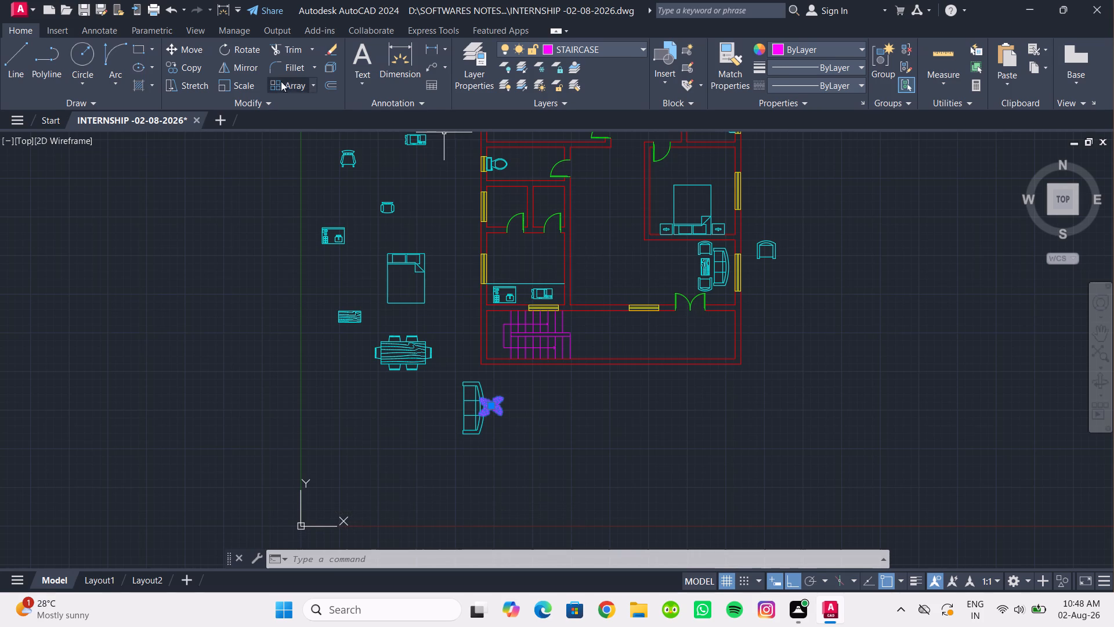
left_click(191, 66)
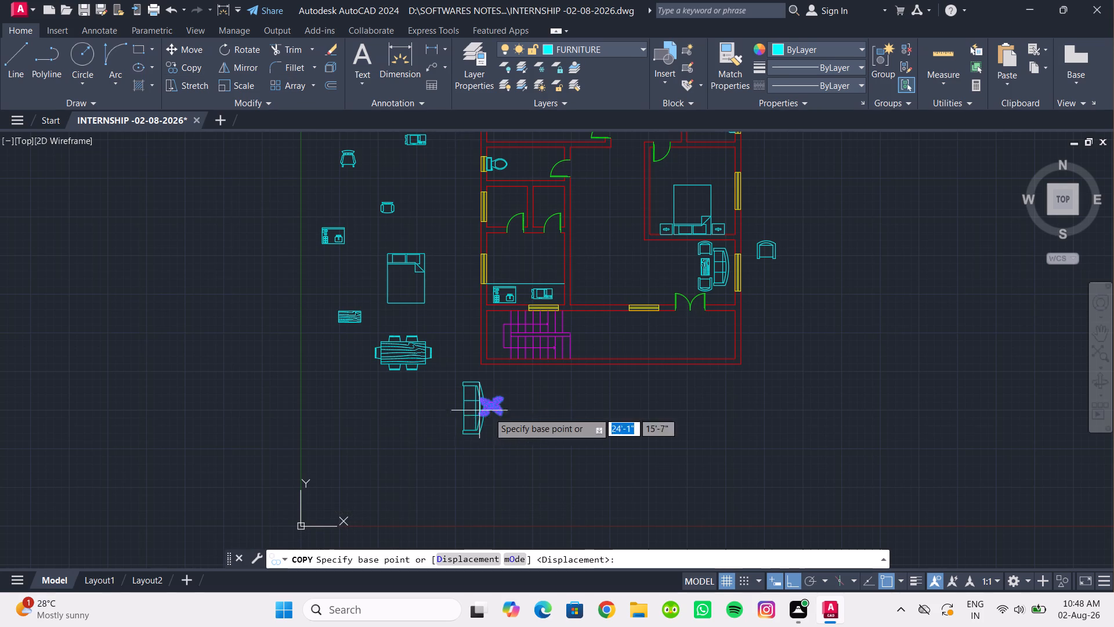
left_click(492, 411)
scroll(654, 267, "up", 2)
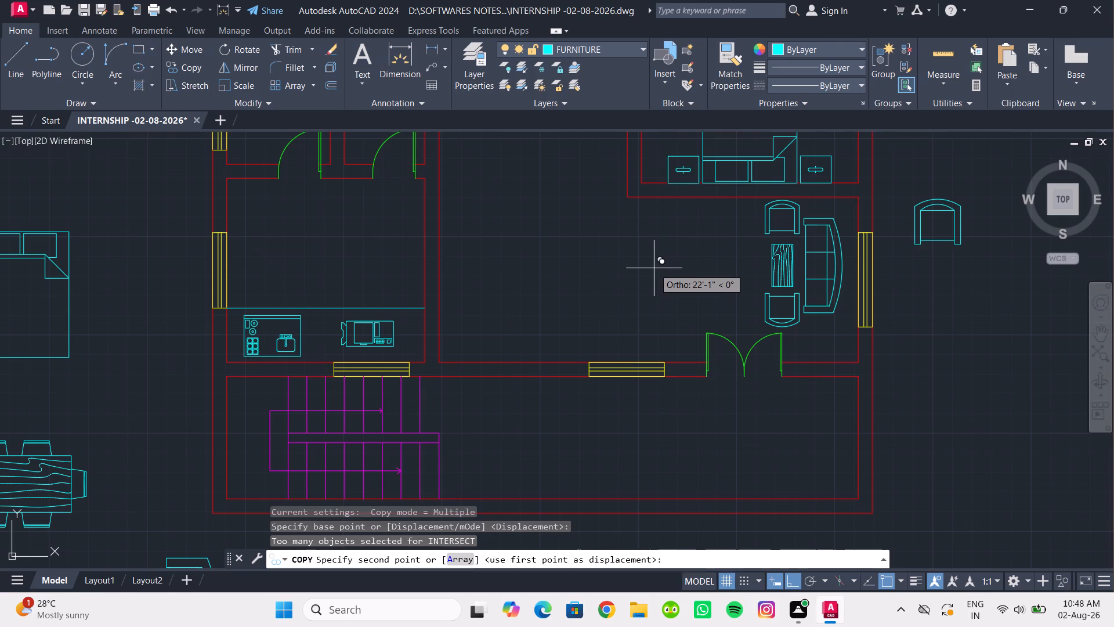
left_click(797, 583)
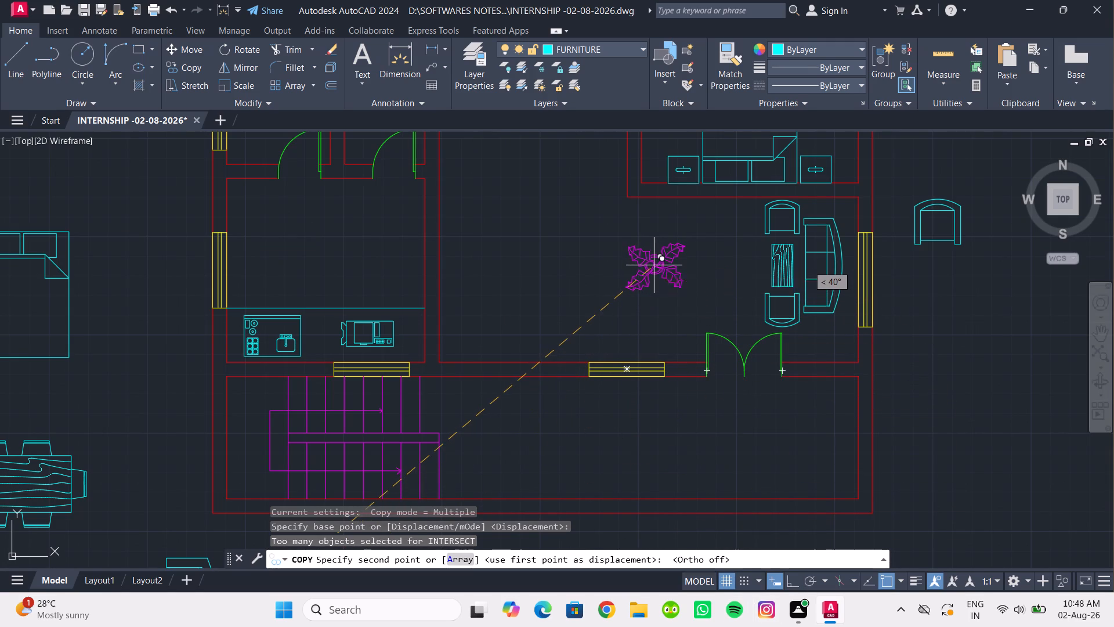
left_click(654, 265)
key("Escape")
Change the living-room plant's layer to FURNITURE and clear the selection.
left_click(650, 276)
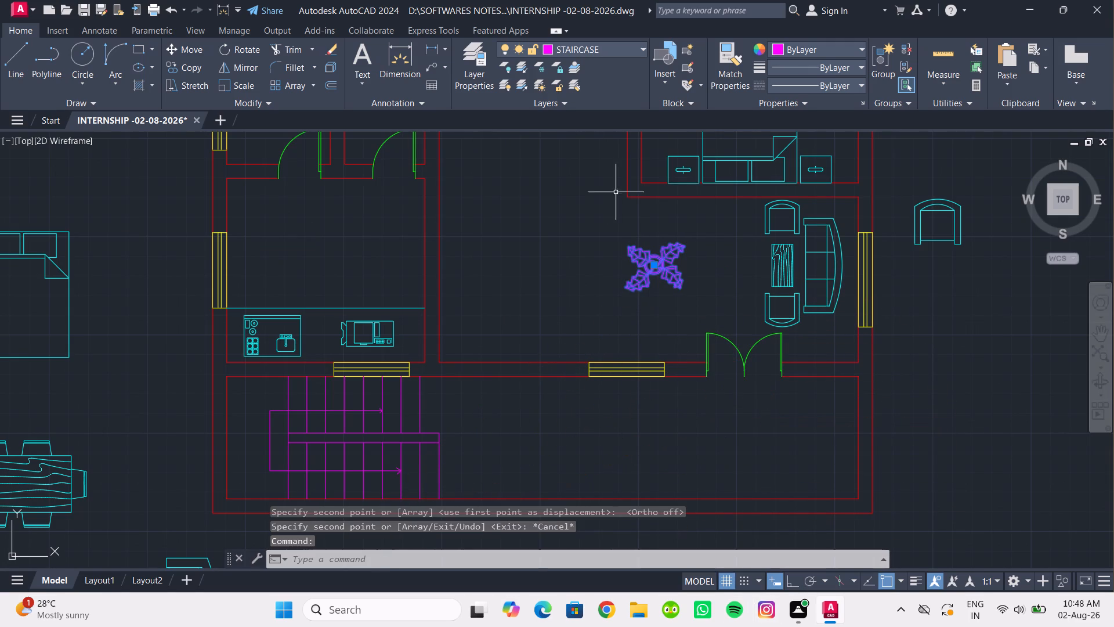
left_click(604, 51)
left_click(585, 120)
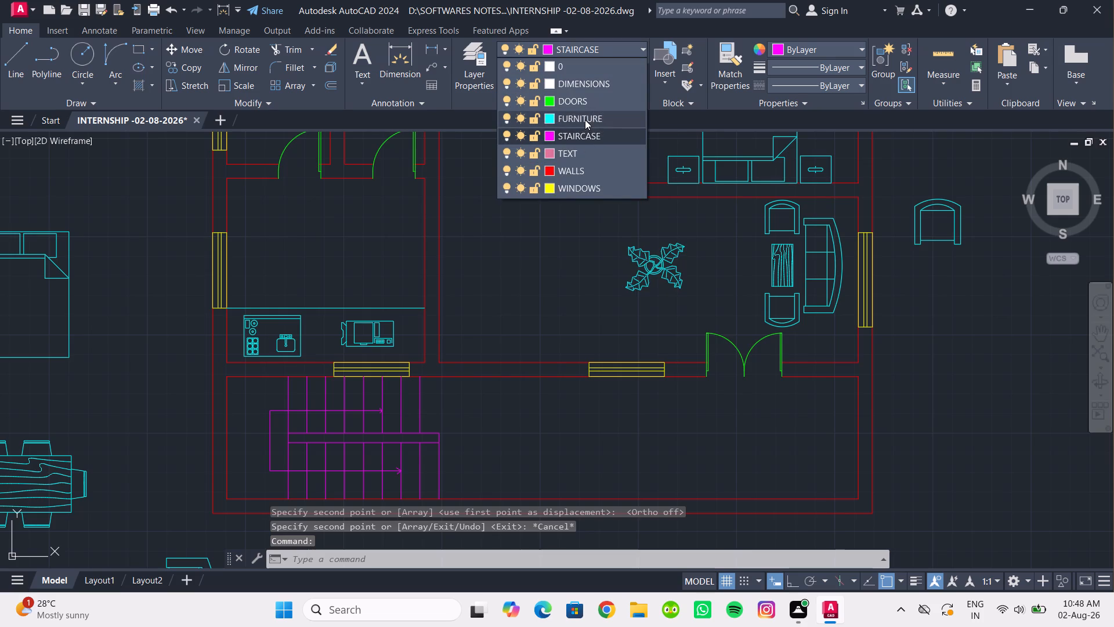
scroll(699, 410, "down", 1)
left_click(909, 434)
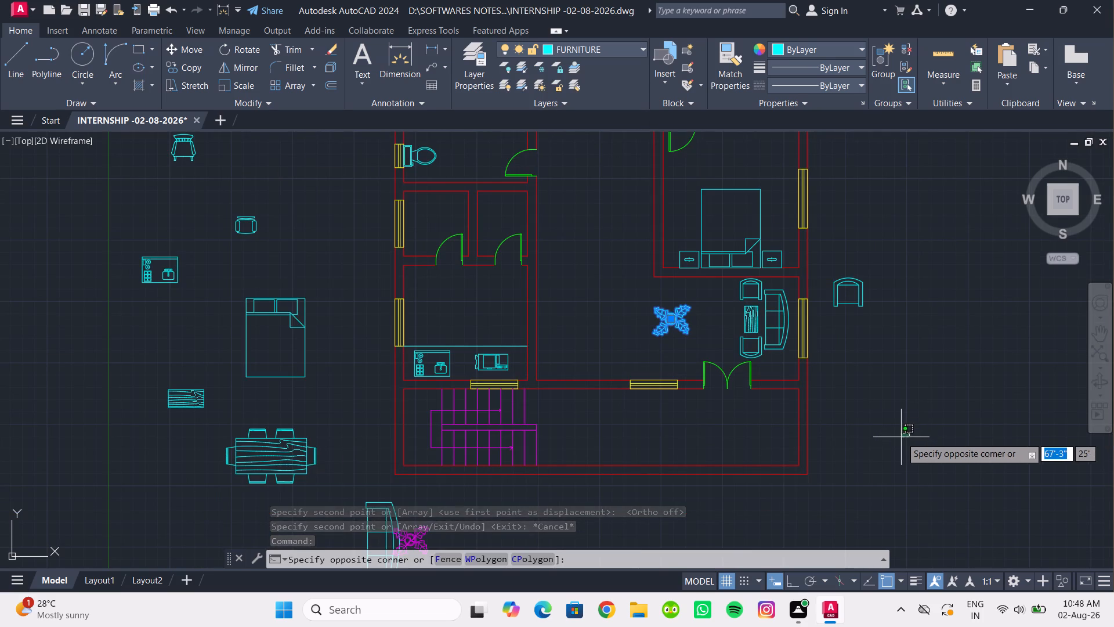
key("Escape")
key("Escape")
key("Escape")
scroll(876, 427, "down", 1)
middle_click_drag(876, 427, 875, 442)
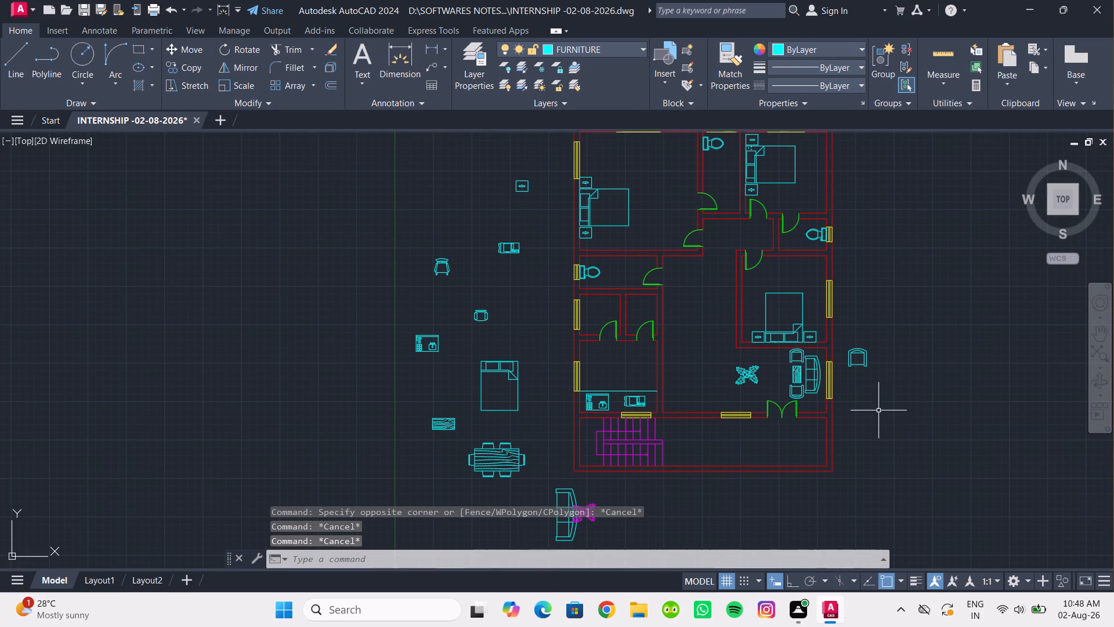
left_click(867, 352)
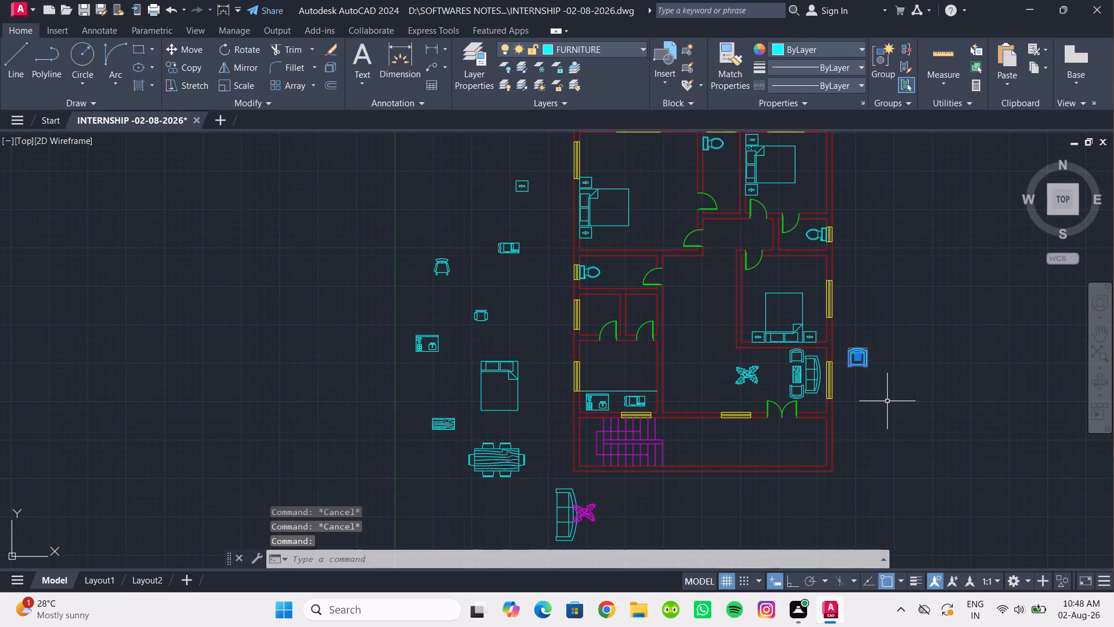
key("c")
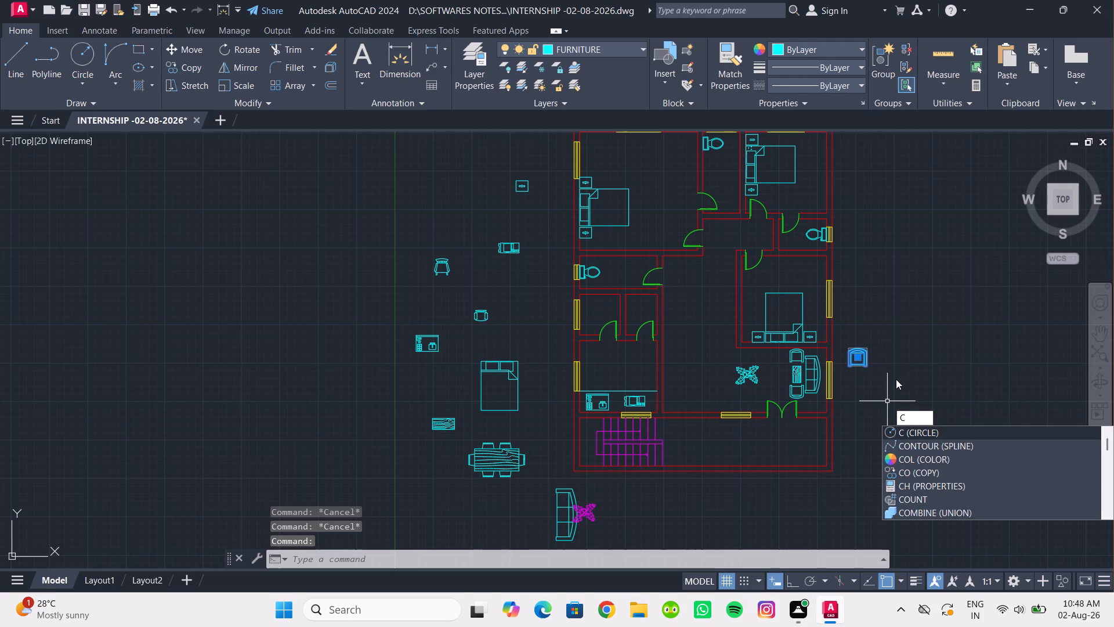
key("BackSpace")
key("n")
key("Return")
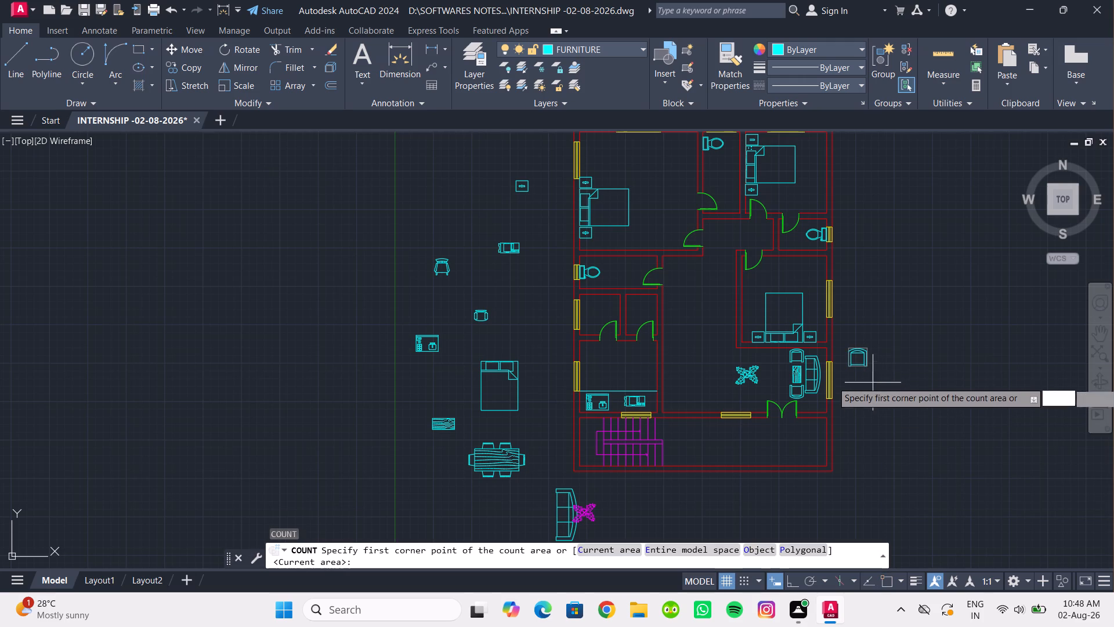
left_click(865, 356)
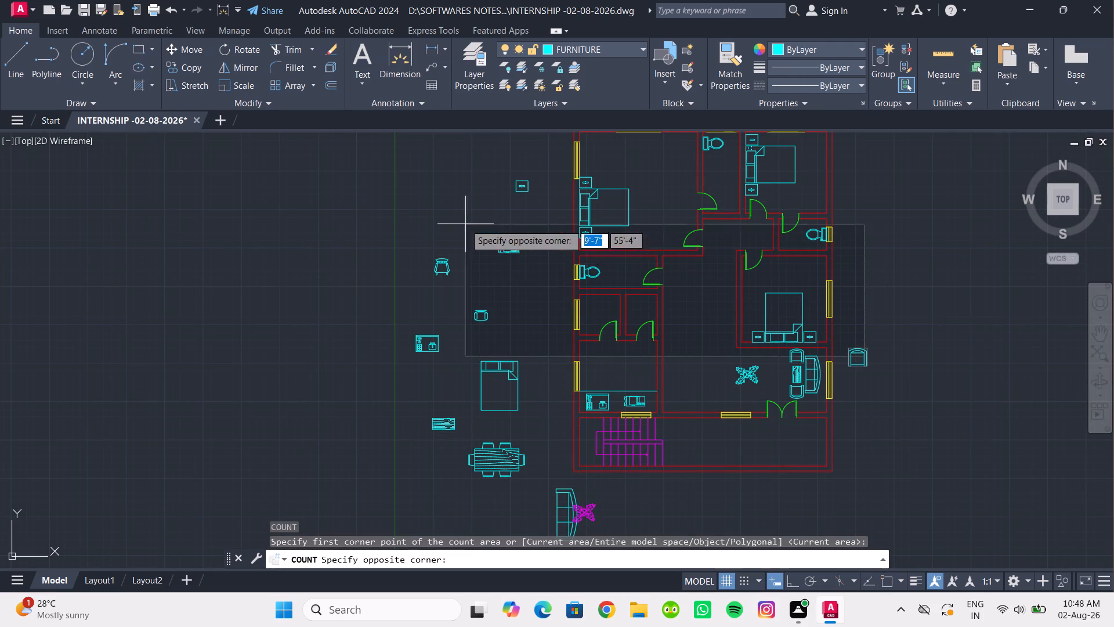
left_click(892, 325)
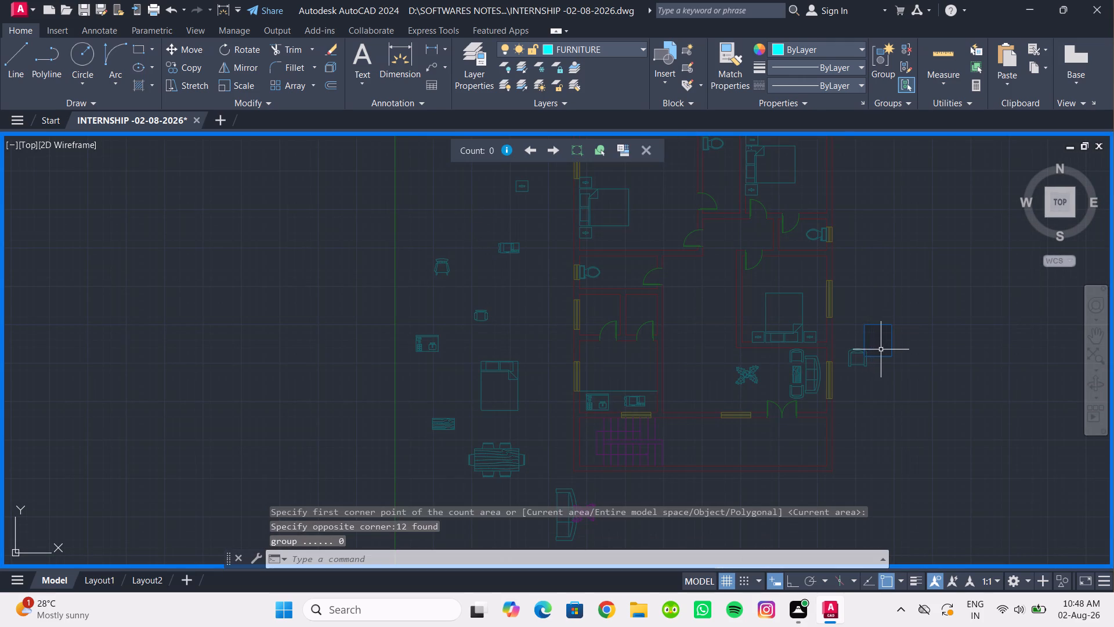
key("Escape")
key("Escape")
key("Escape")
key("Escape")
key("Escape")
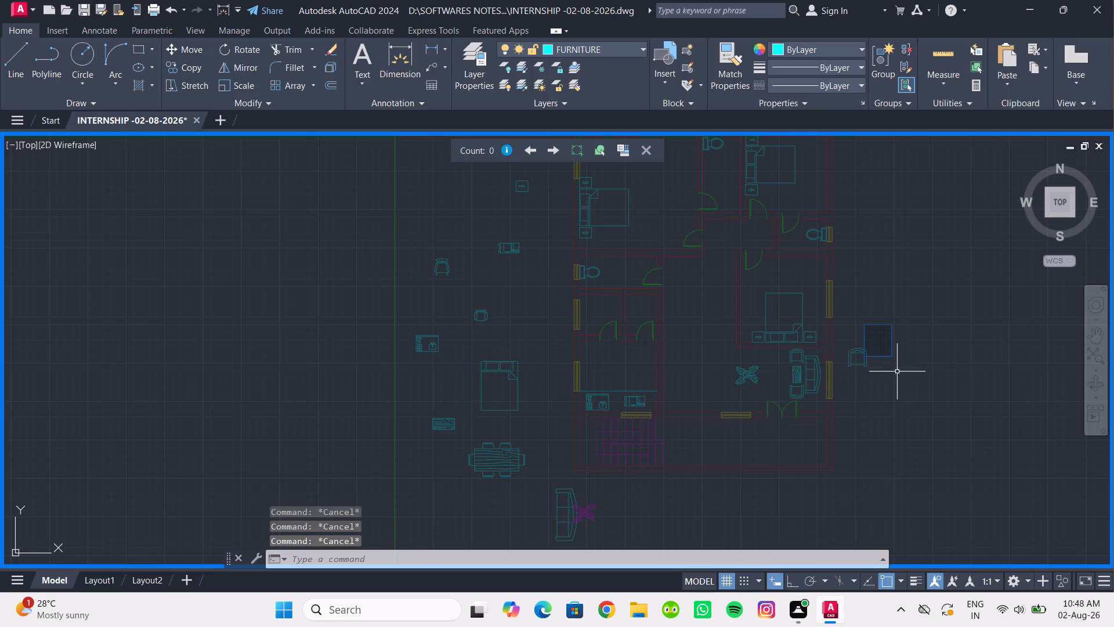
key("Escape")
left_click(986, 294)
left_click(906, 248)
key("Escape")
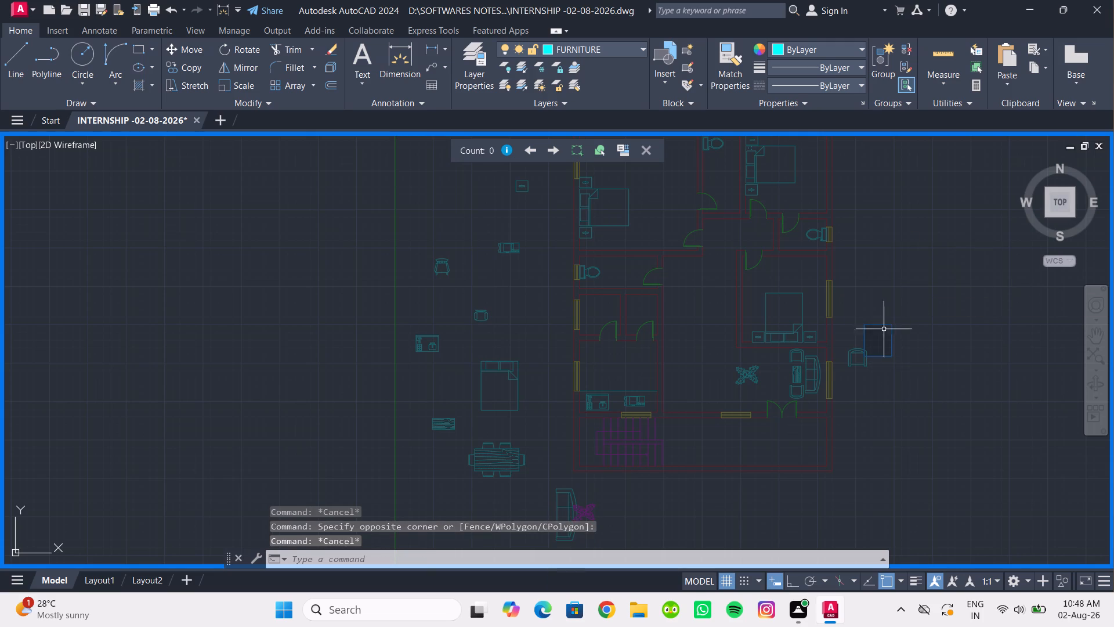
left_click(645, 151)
Move the loose armchair from outside the house's east wall to the loose furniture group west of the house.
left_click_drag(882, 383, 855, 342)
left_click(847, 320)
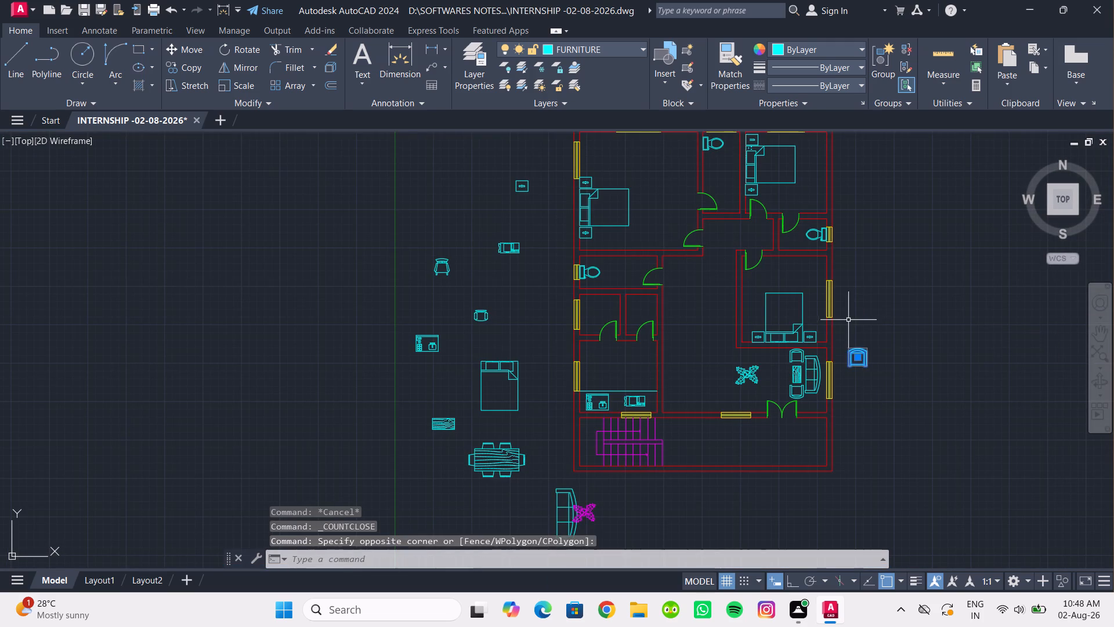
key("m")
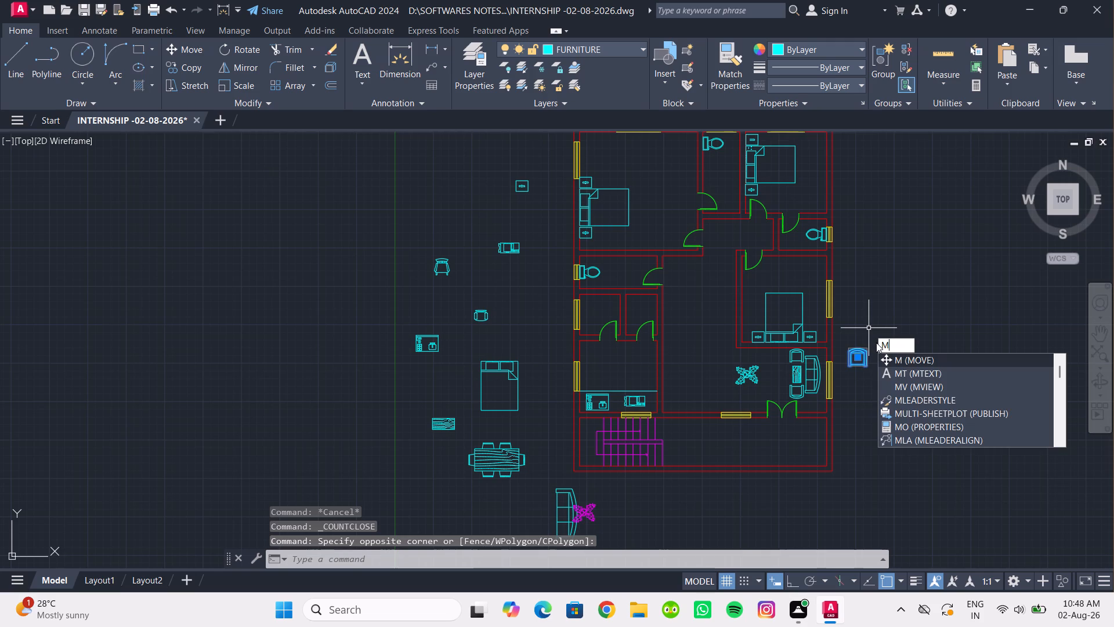
key("Return")
left_click(863, 363)
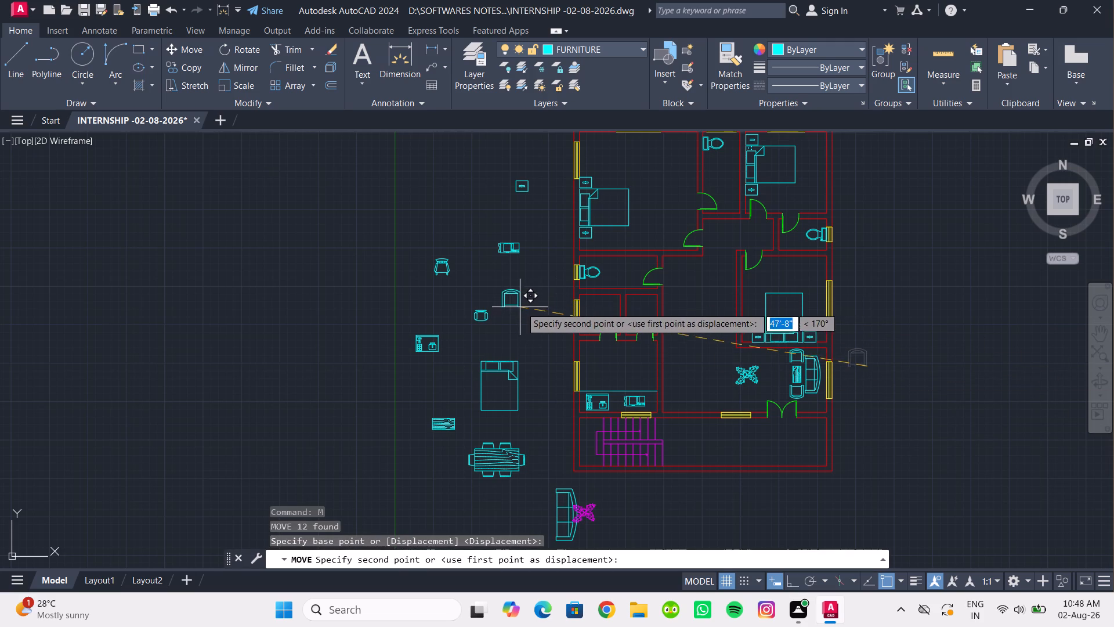
left_click(527, 304)
Move the loose sofa and magenta plant together from below the dining table to the upper end of the loose furniture group.
scroll(595, 348, "down", 2)
scroll(601, 434, "up", 2)
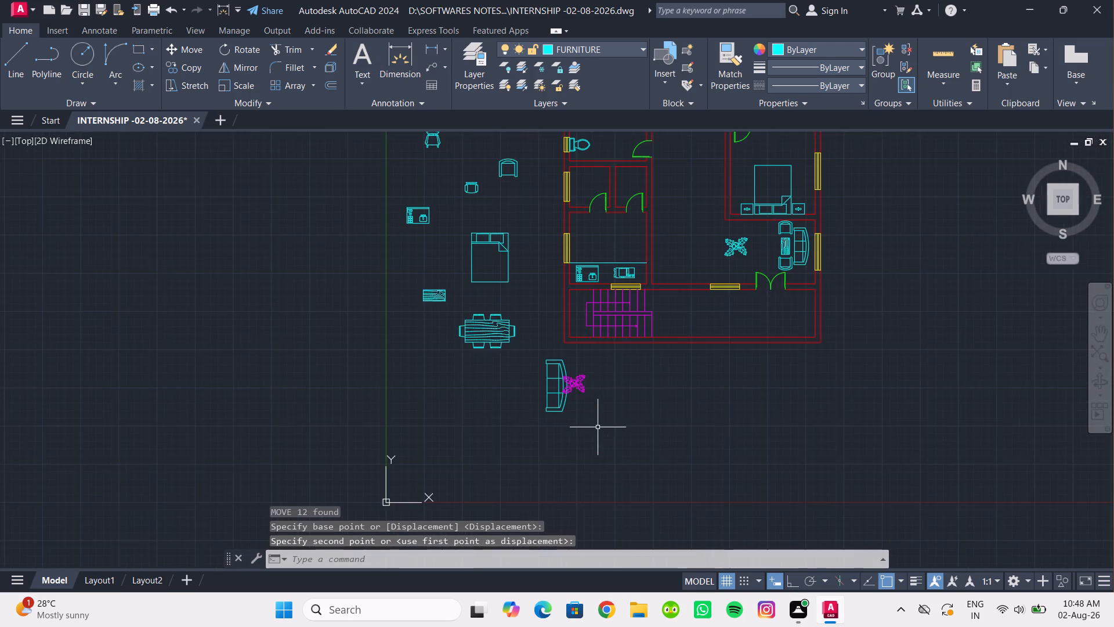
middle_click_drag(598, 427, 626, 467)
left_click_drag(612, 478, 584, 450)
left_click(537, 385)
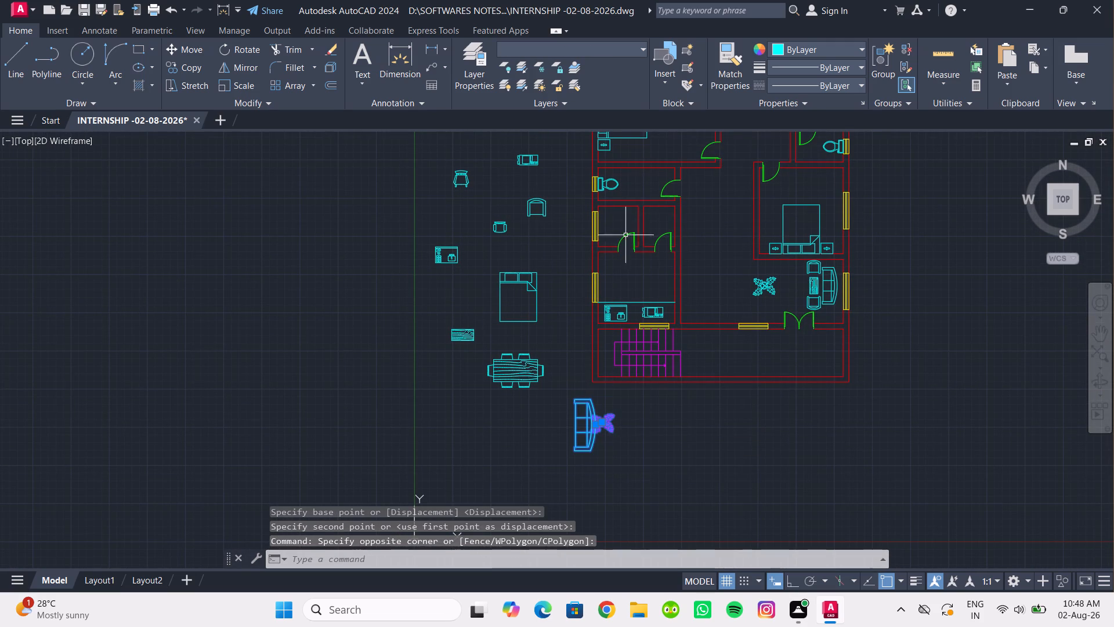
left_click(206, 50)
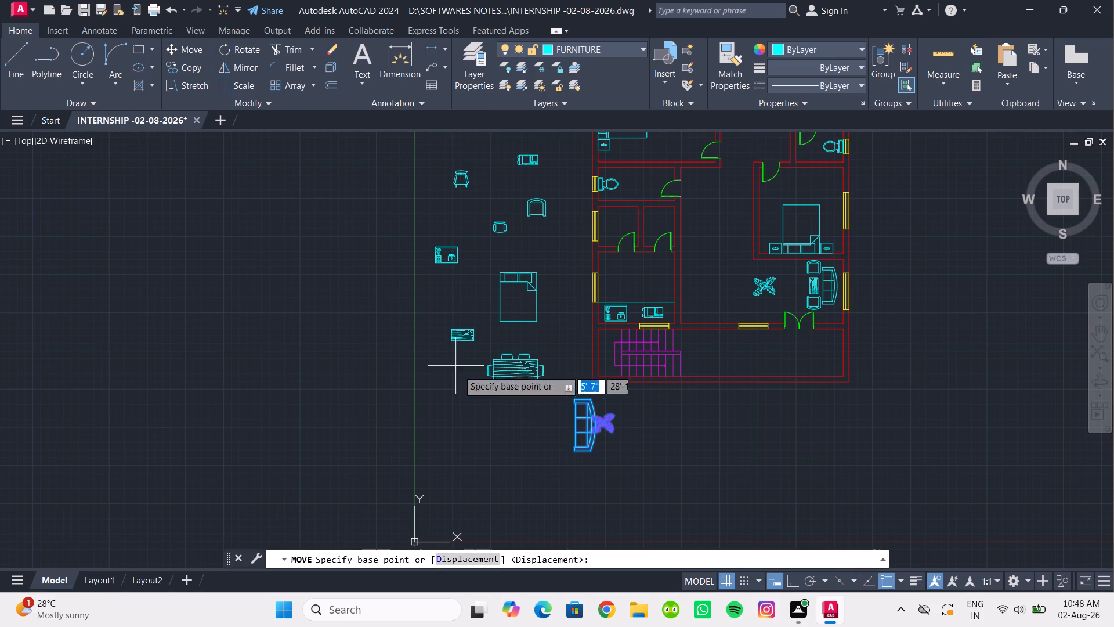
left_click(576, 442)
middle_click_drag(461, 345, 438, 448)
left_click(454, 256)
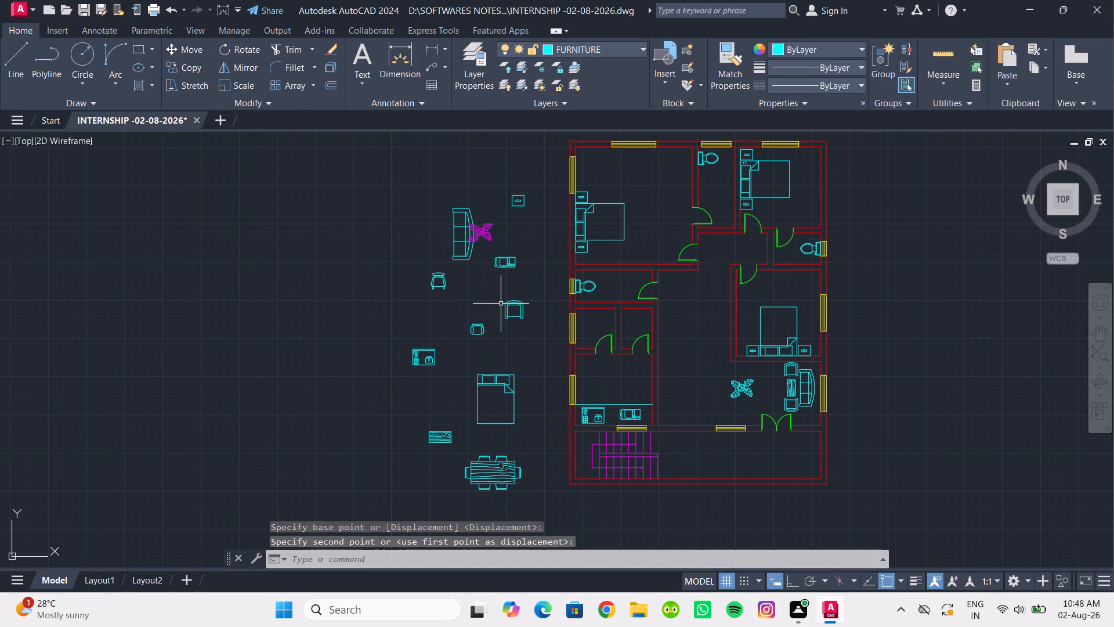
Move the loose toilet above the house further up, close beneath the yellow window pieces.
scroll(507, 308, "down", 1)
middle_click_drag(585, 322, 566, 347)
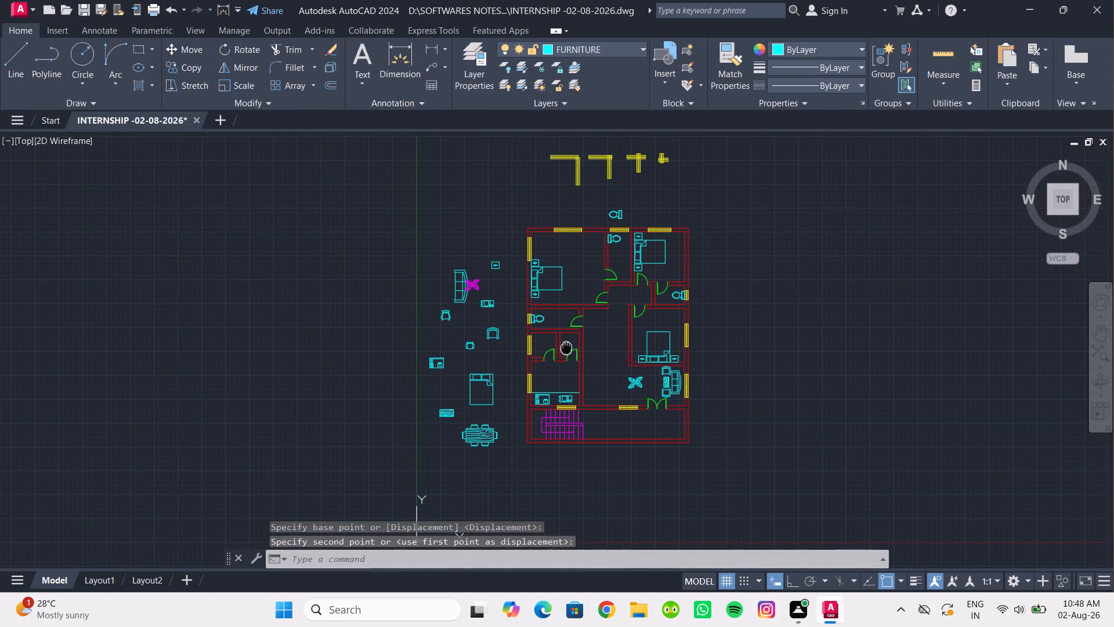
scroll(566, 347, "up", 1)
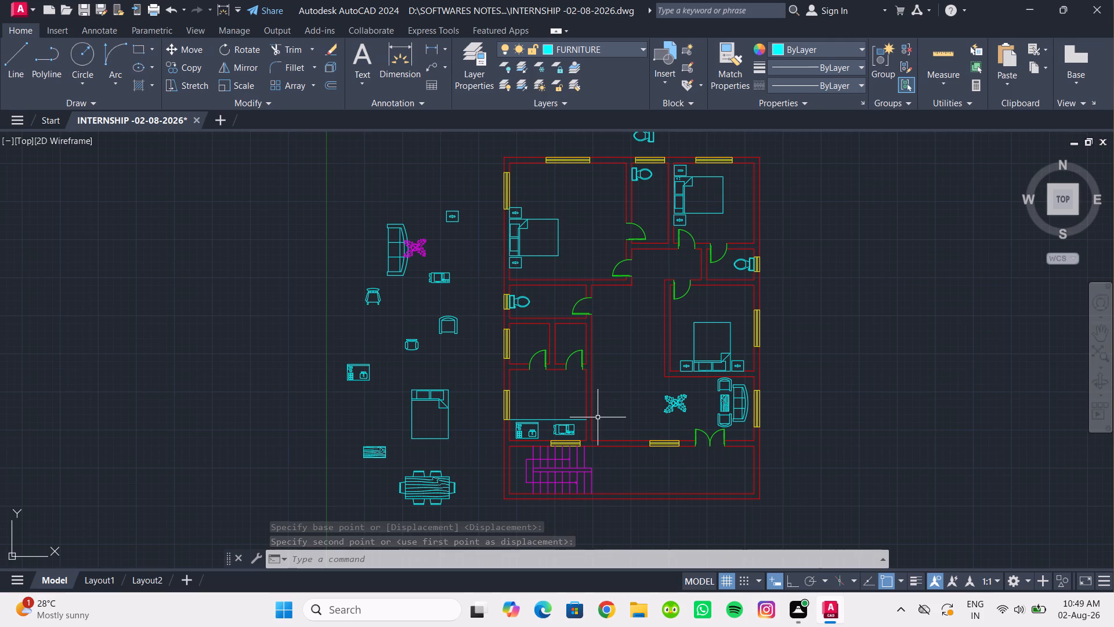
scroll(609, 382, "down", 1)
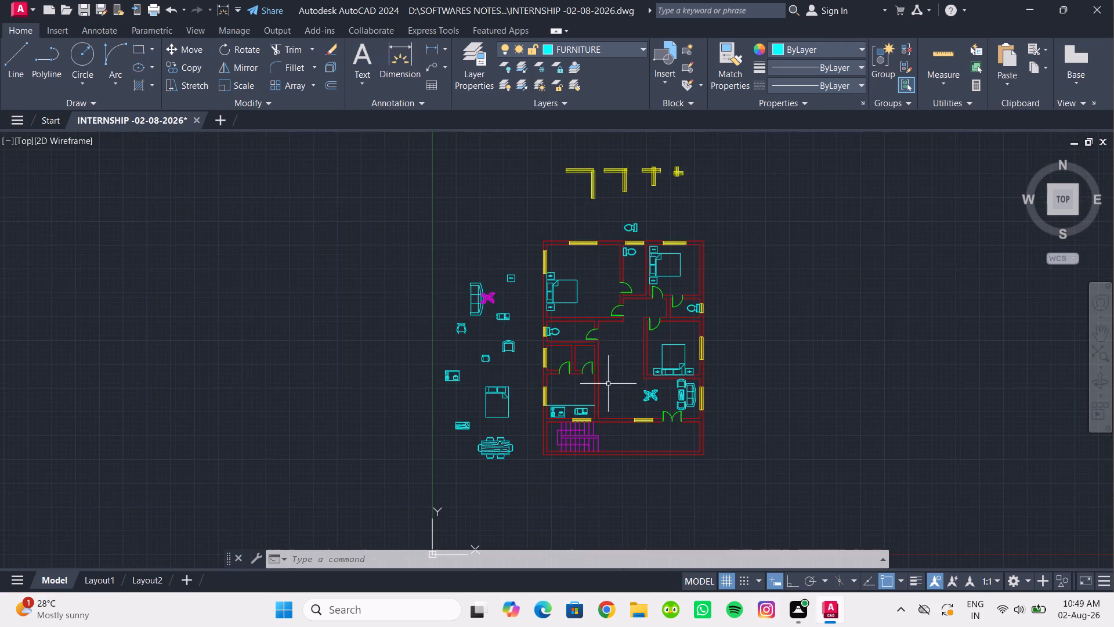
middle_click_drag(607, 384, 581, 452)
scroll(596, 445, "up", 1)
middle_click_drag(589, 308, 556, 441)
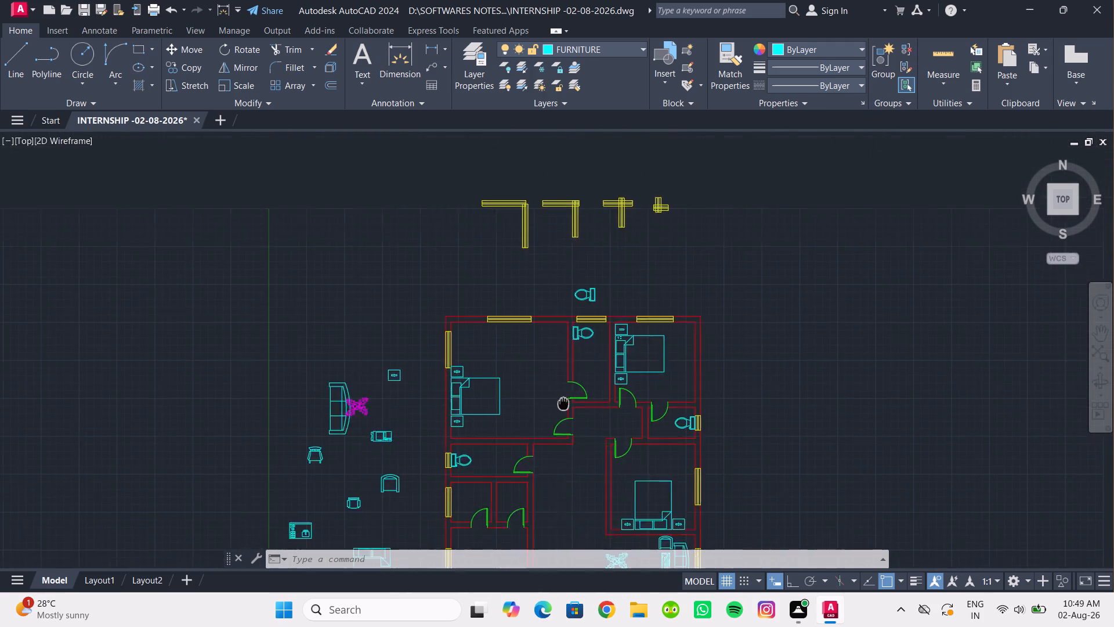
middle_click_drag(556, 441, 556, 441)
left_click(578, 341)
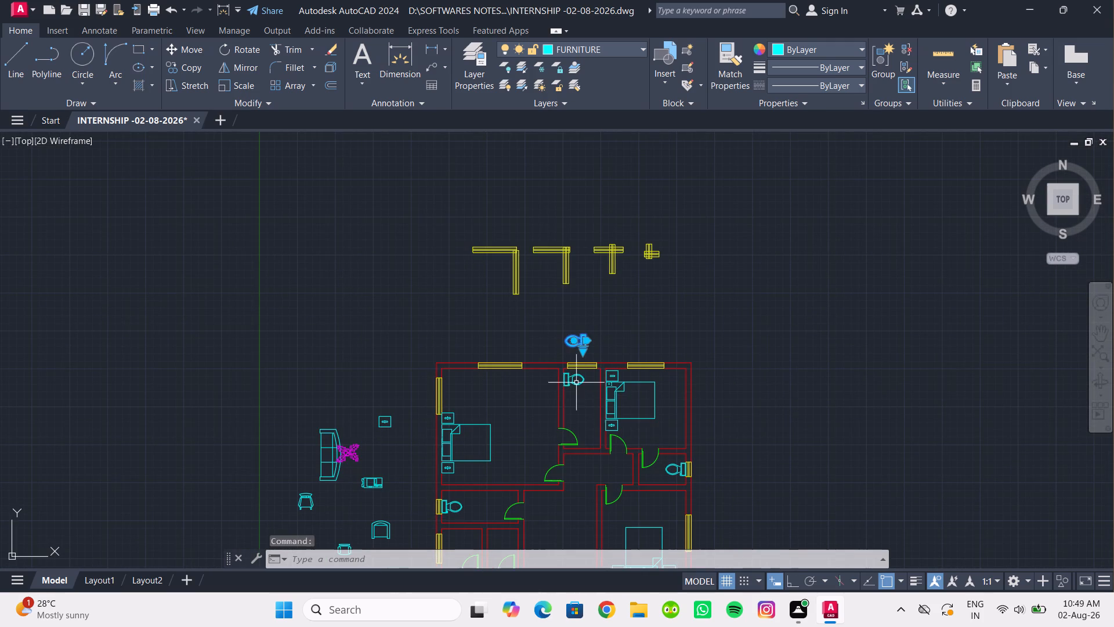
key("m")
key("Return")
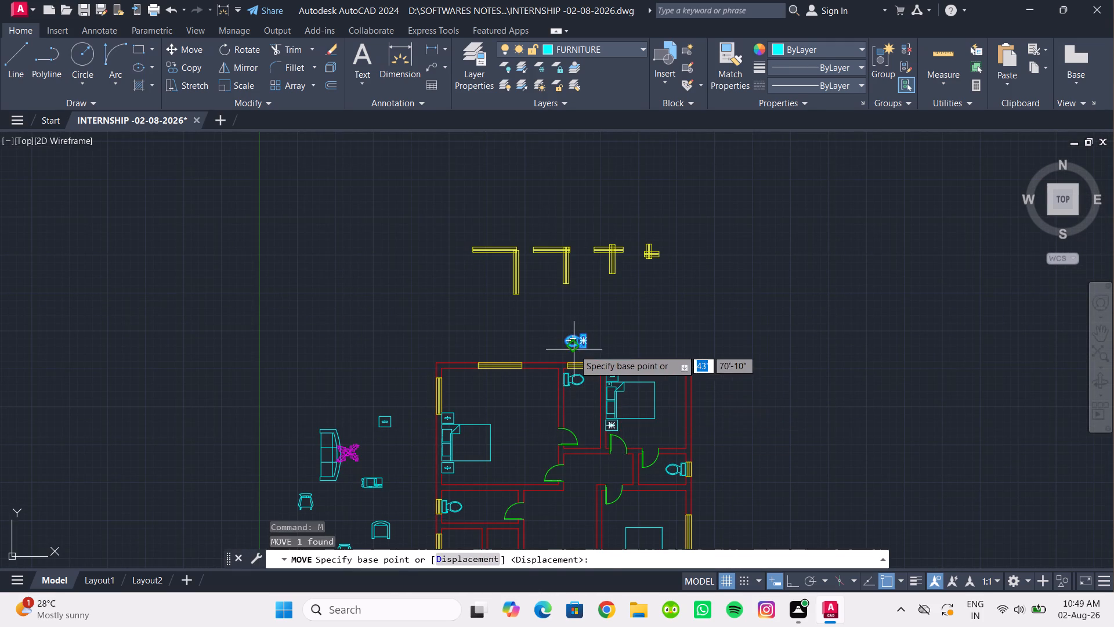
left_click_drag(577, 345, 577, 331)
left_click(589, 294)
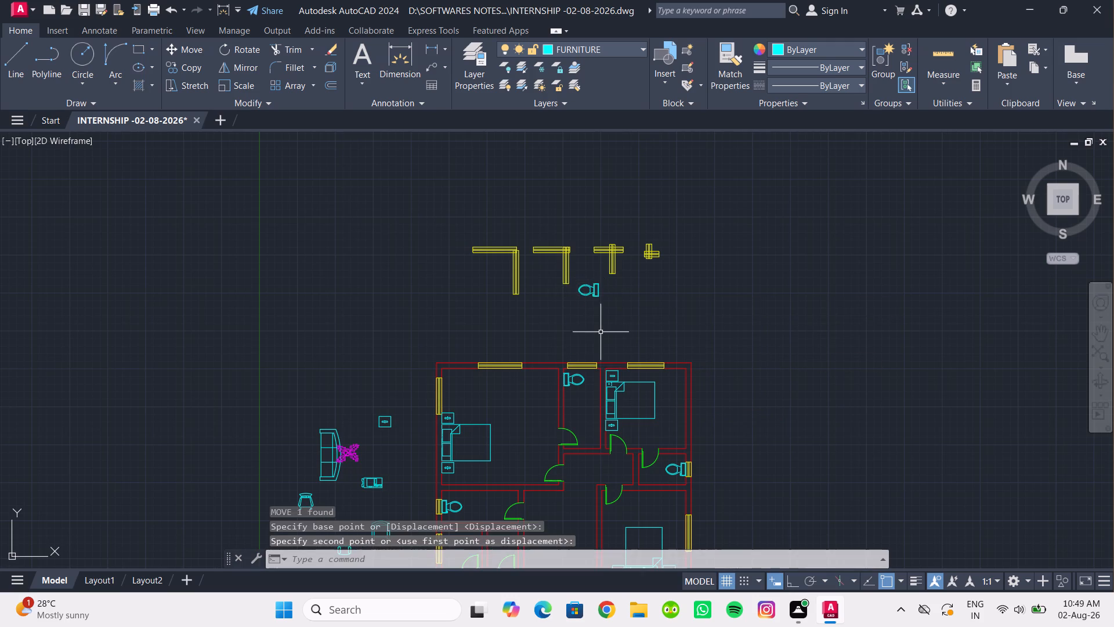
Make DIMENSIONS the current layer.
scroll(601, 334, "down", 1)
middle_click_drag(601, 334, 617, 287)
middle_click_drag(574, 372, 577, 329)
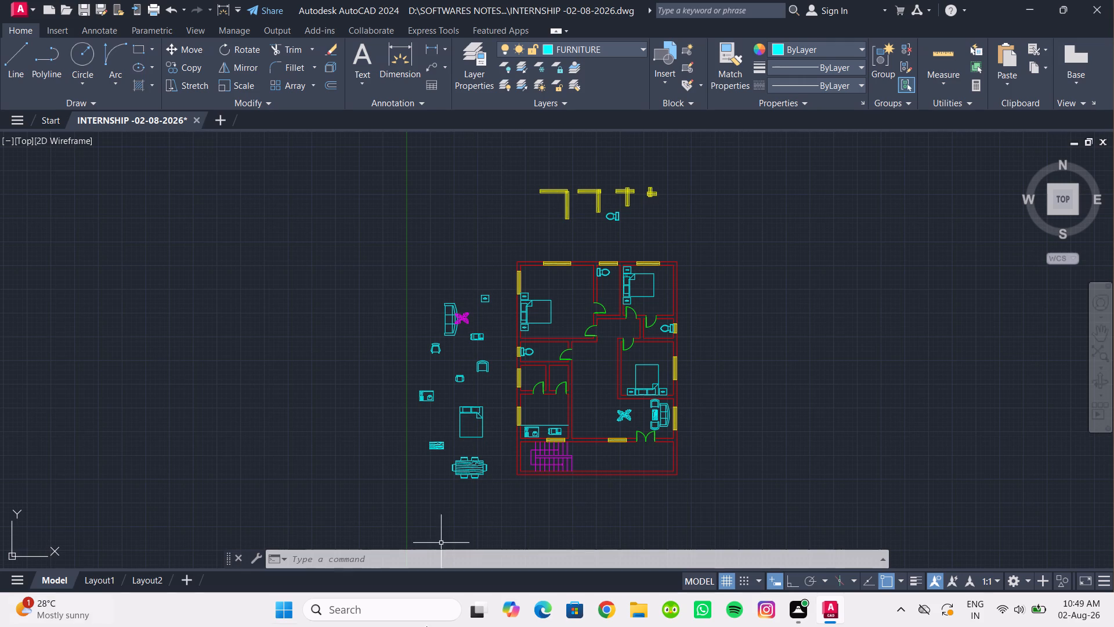
left_click(621, 48)
left_click(584, 85)
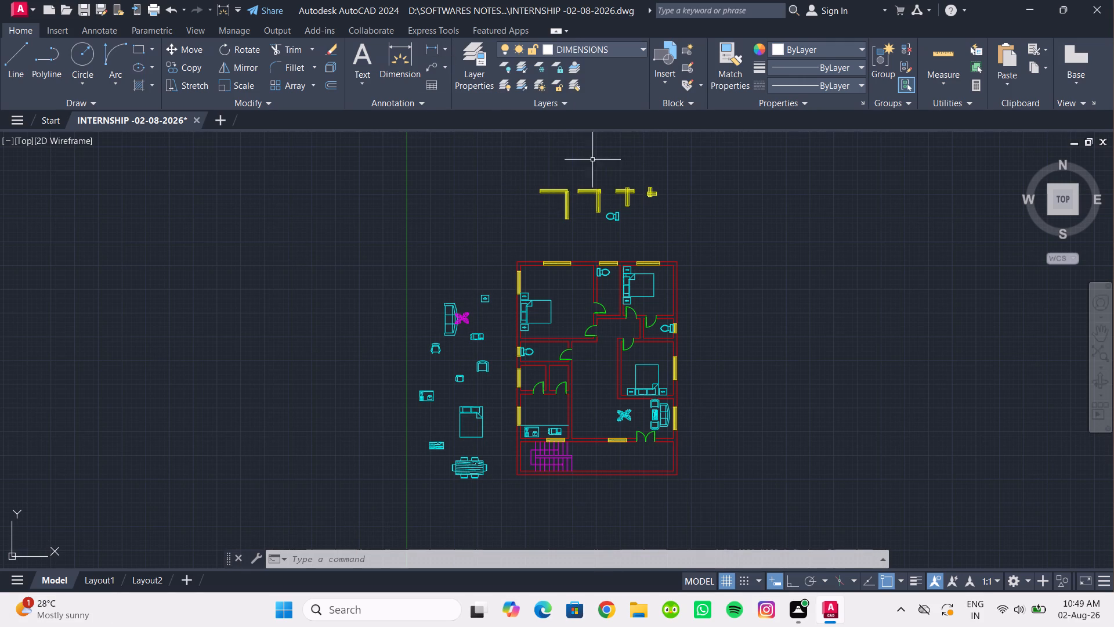
Add a linear dimension for the house's overall width between the north wall's outer corners, placed just above the wall, with Ortho on.
middle_click_drag(554, 235, 465, 266)
scroll(455, 259, "up", 1)
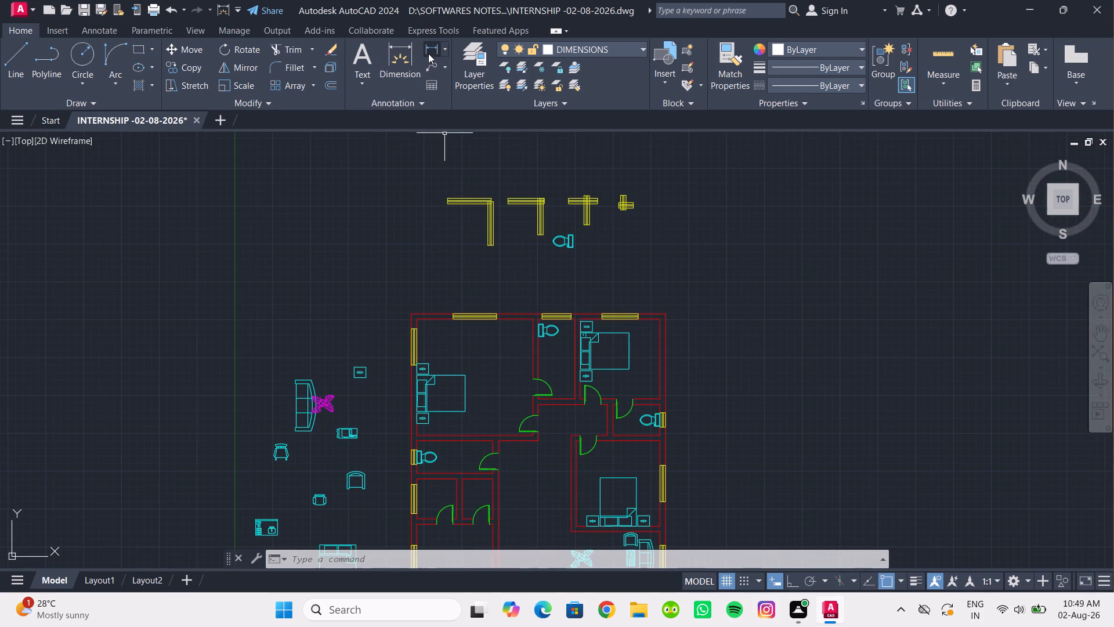
left_click(428, 53)
scroll(420, 314, "up", 2)
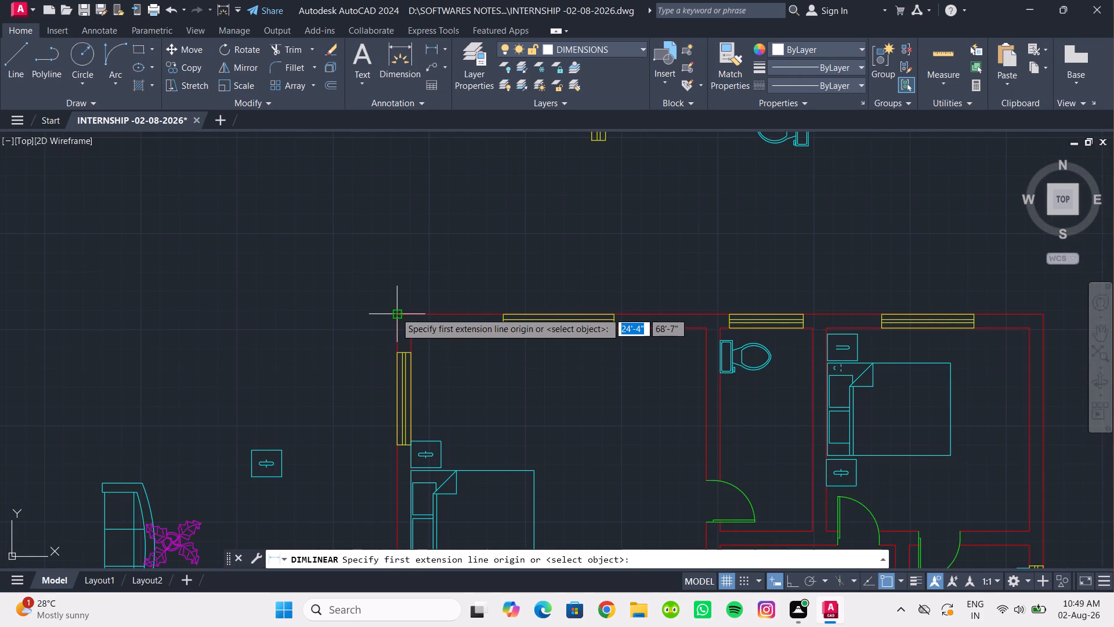
left_click(396, 312)
middle_click_drag(670, 278, 491, 296)
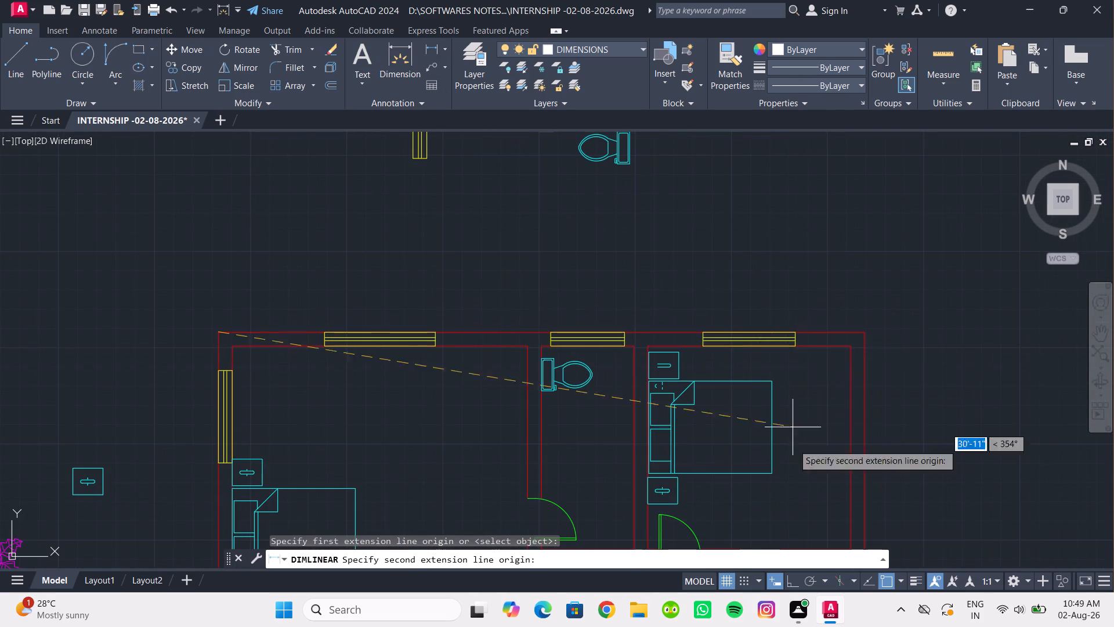
left_click(794, 578)
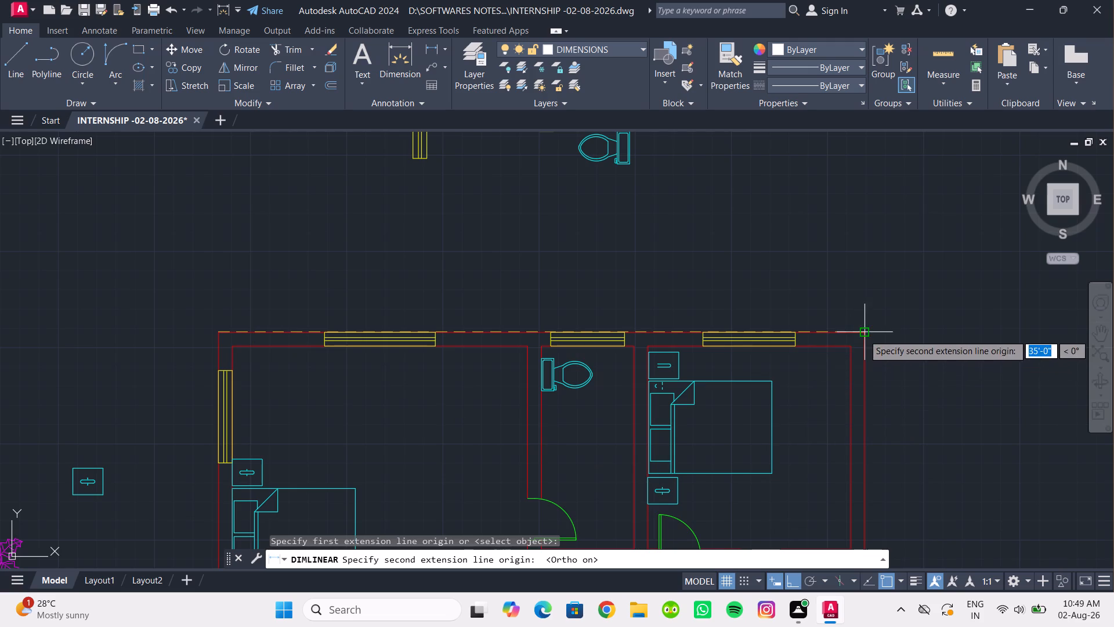
left_click(863, 334)
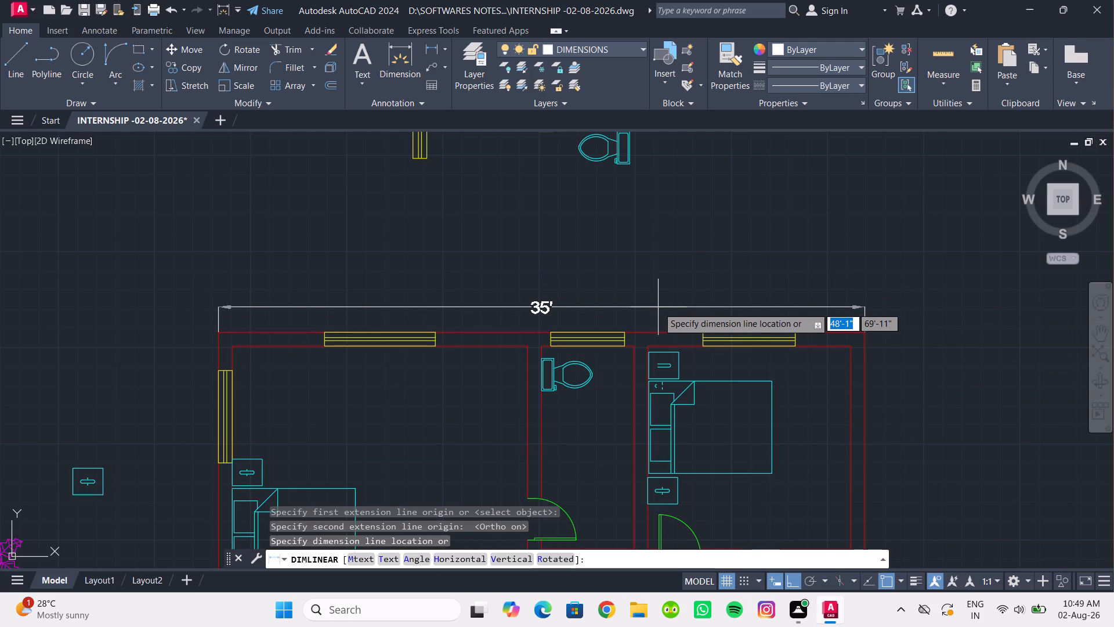
left_click(658, 301)
Add a vertical linear dimension for the house's overall length between the east wall's outer corners, placed just outside that wall.
scroll(746, 331, "down", 1)
middle_click_drag(742, 330, 718, 282)
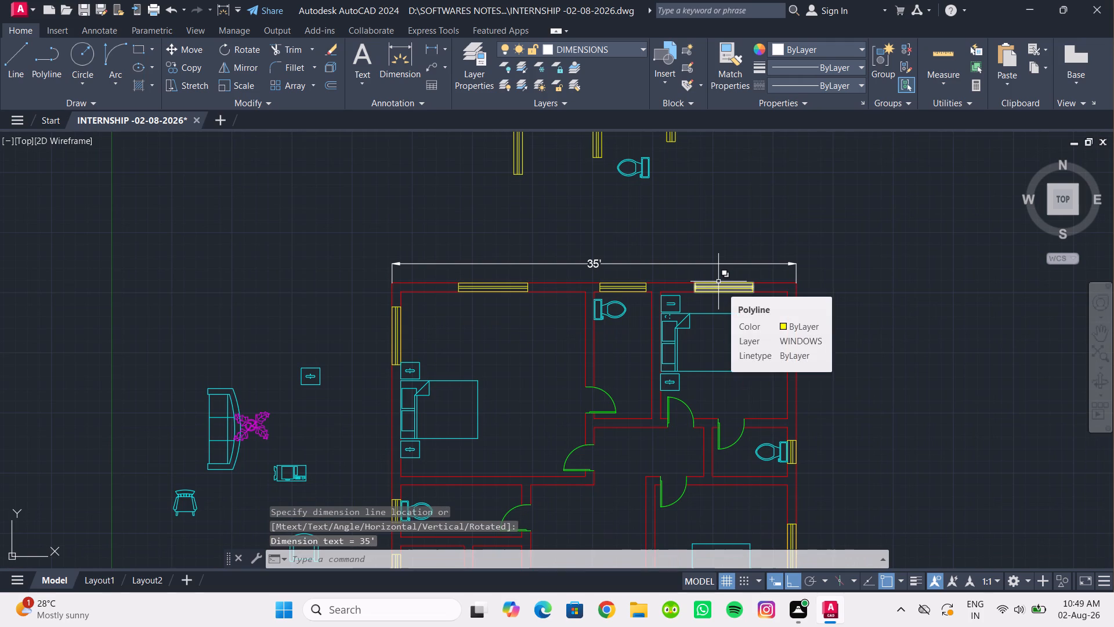
key("space")
scroll(797, 317, "up", 1)
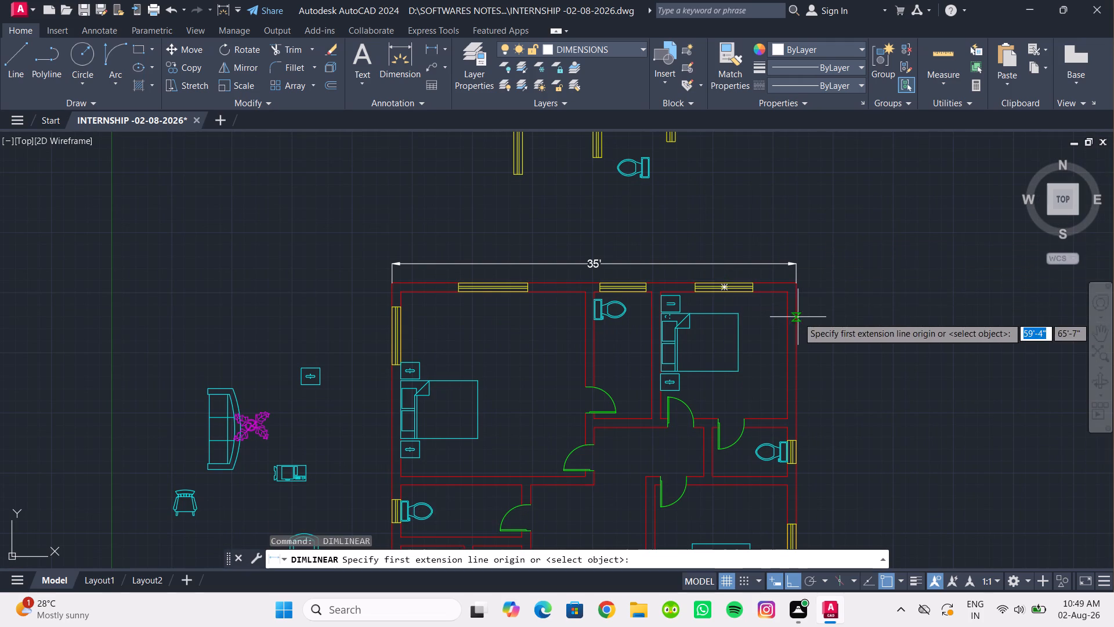
middle_click_drag(774, 232, 772, 218)
left_click(793, 250)
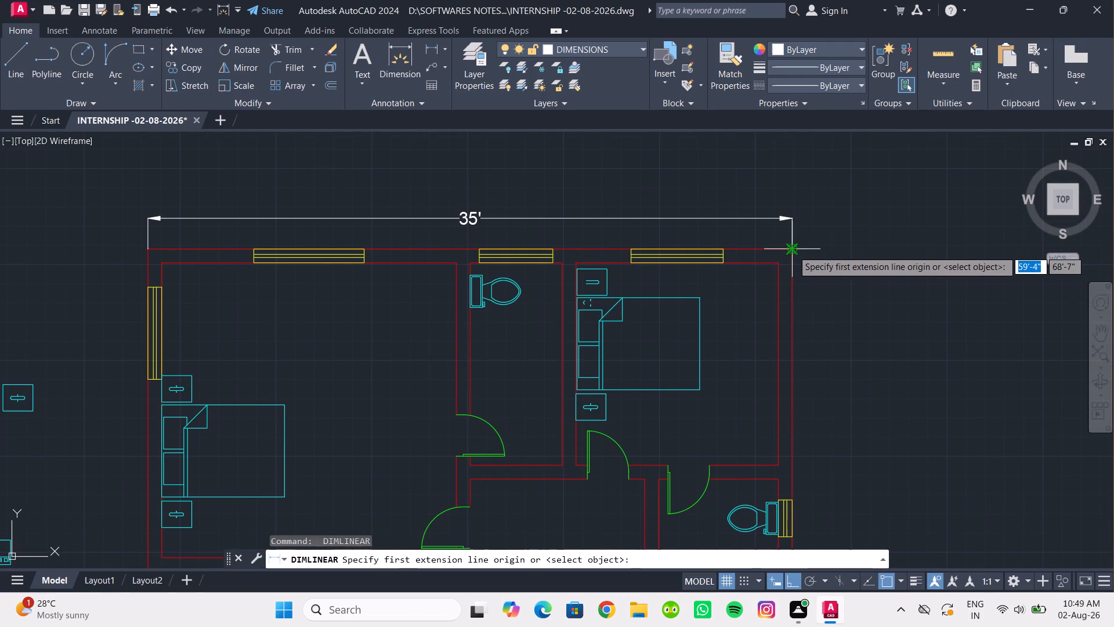
middle_click_drag(797, 305, 722, 126)
middle_click_drag(735, 411, 697, 214)
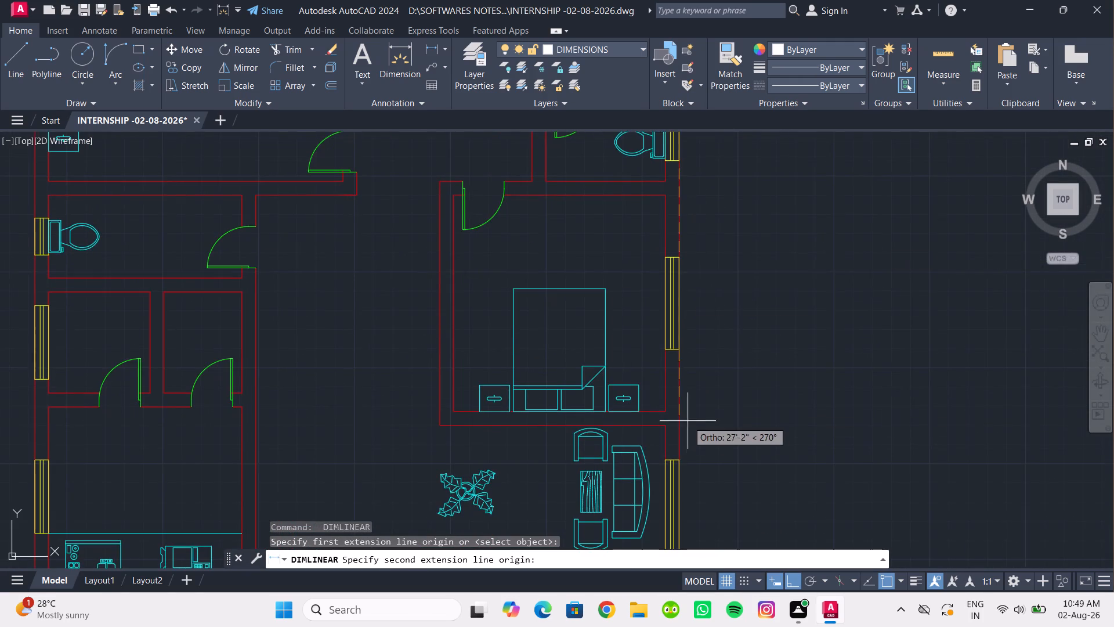
middle_click_drag(682, 422, 658, 241)
middle_click_drag(657, 398, 657, 308)
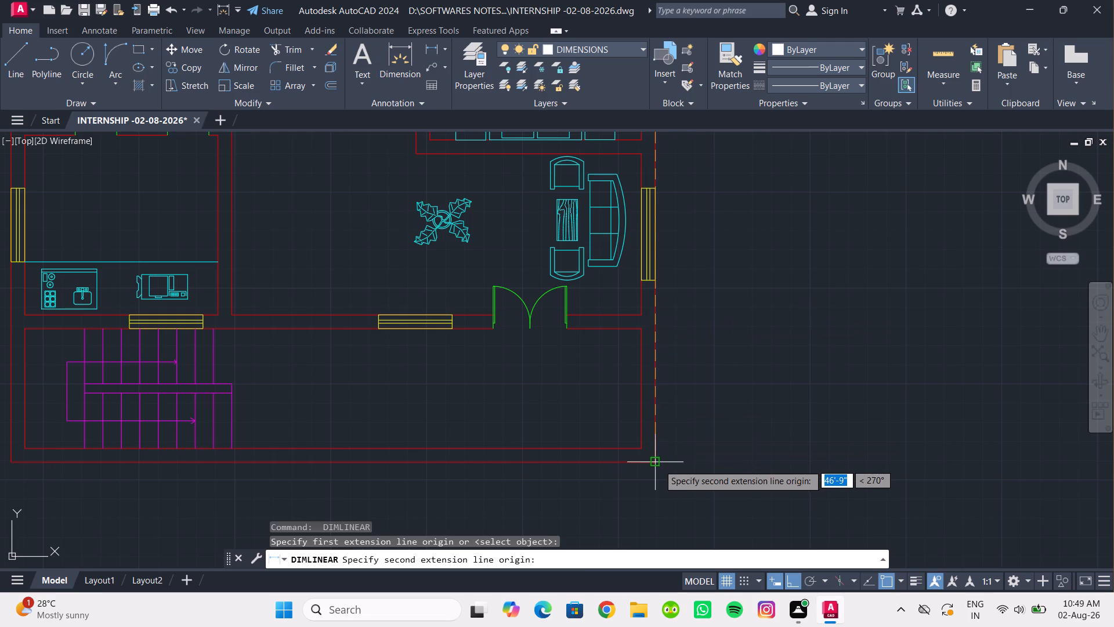
left_click(658, 465)
scroll(689, 459, "down", 2)
middle_click_drag(688, 459, 688, 471)
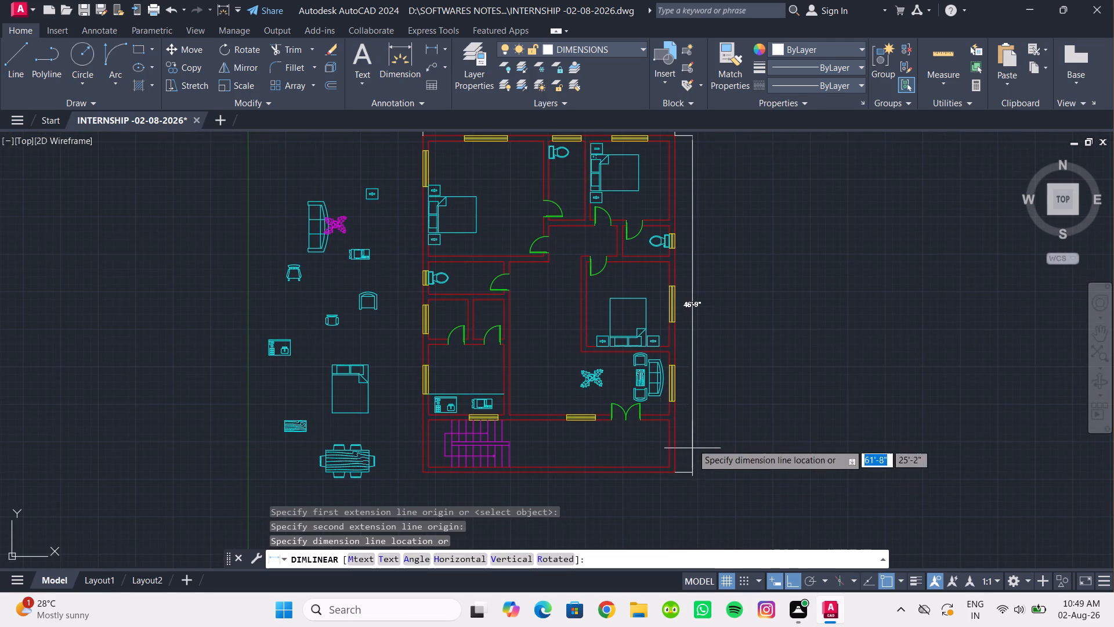
left_click(692, 312)
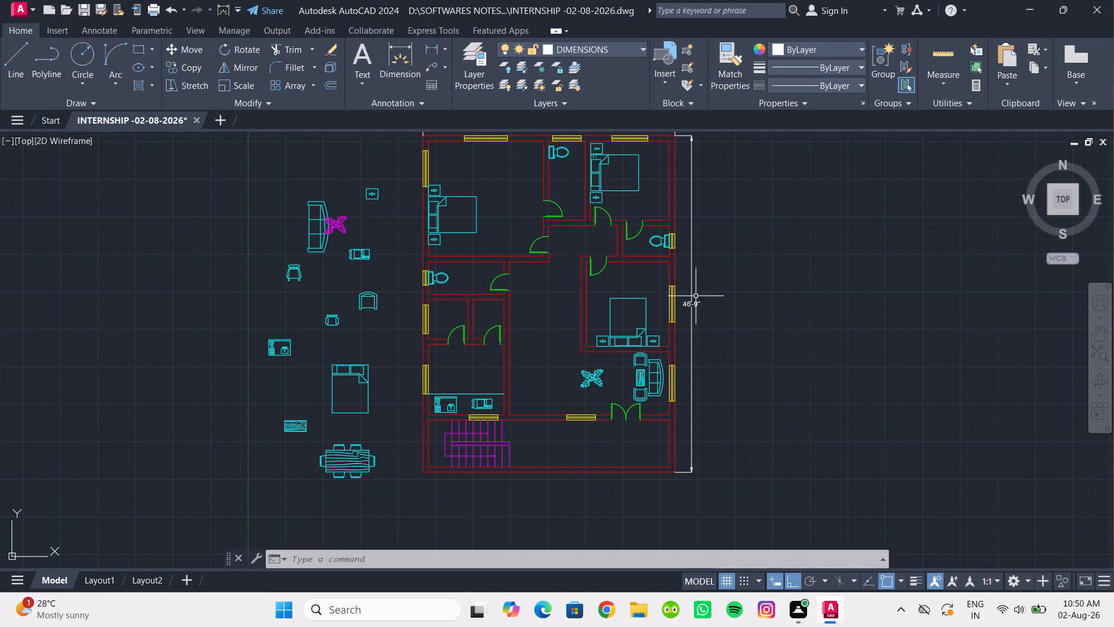
Override the text of the vertical overall dimension beside the east wall with 50'.
scroll(682, 341, "up", 1)
scroll(693, 288, "up", 3)
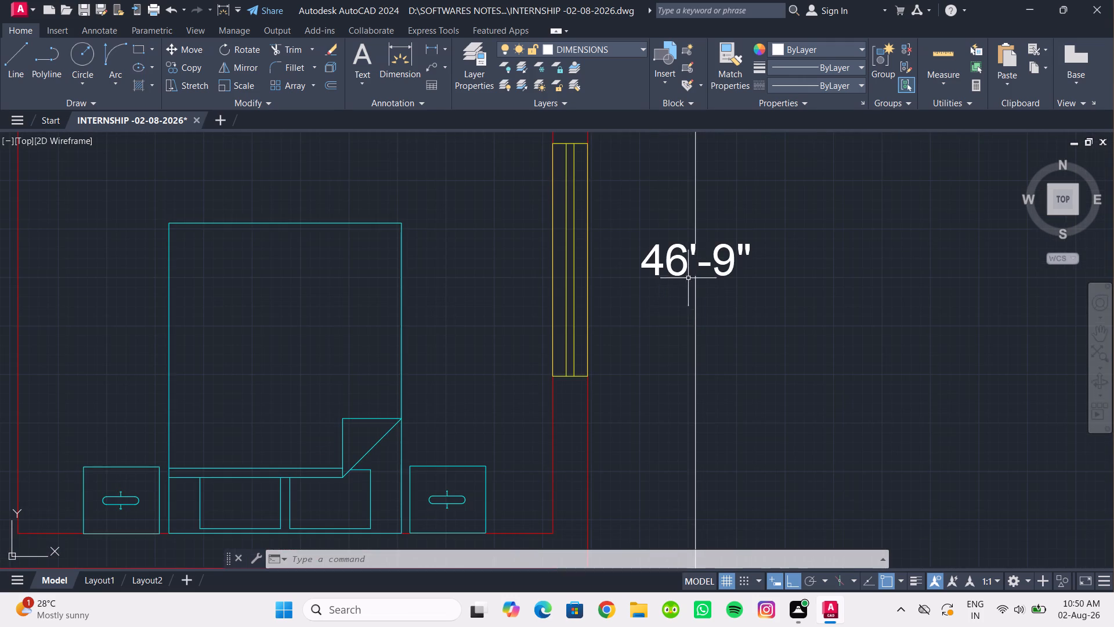
left_click(676, 265)
left_click(675, 259)
double_click(675, 257)
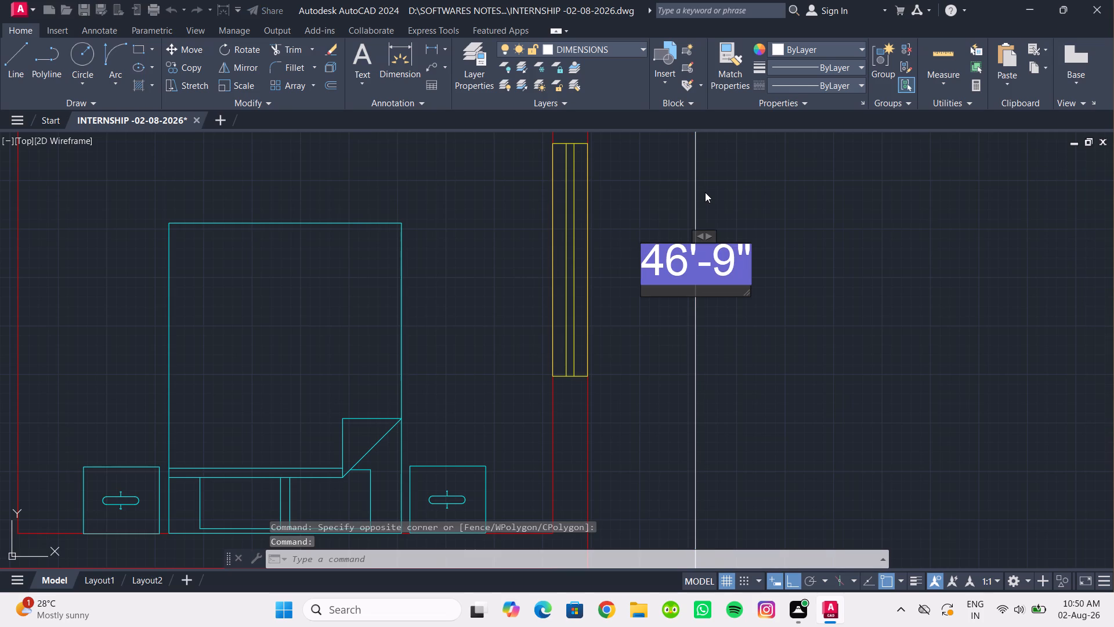
left_click(716, 255)
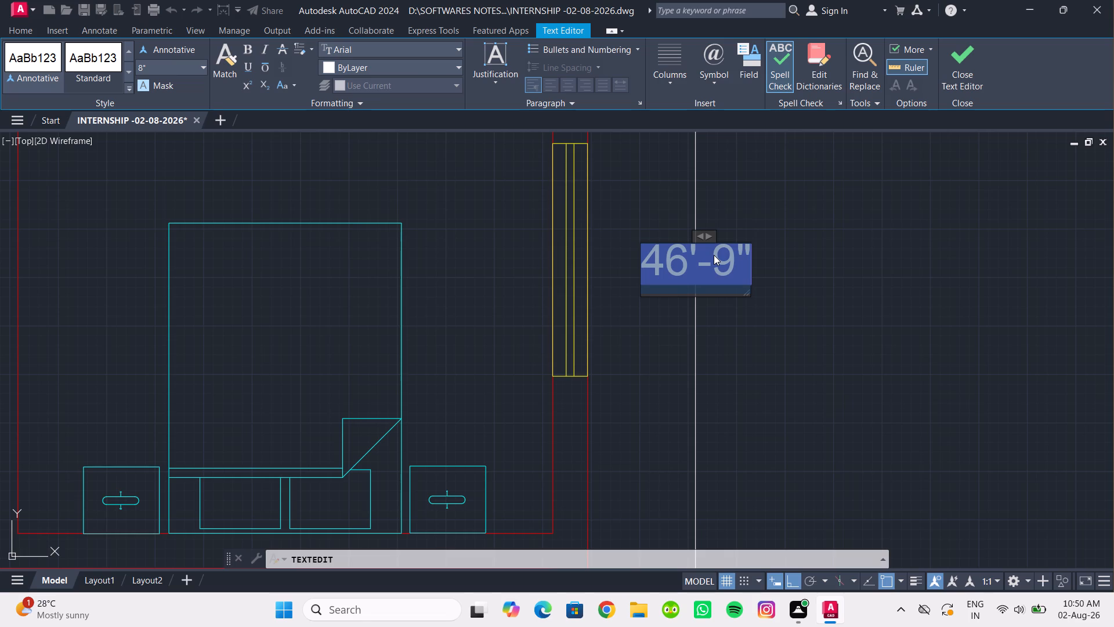
type("50'")
left_click(934, 242)
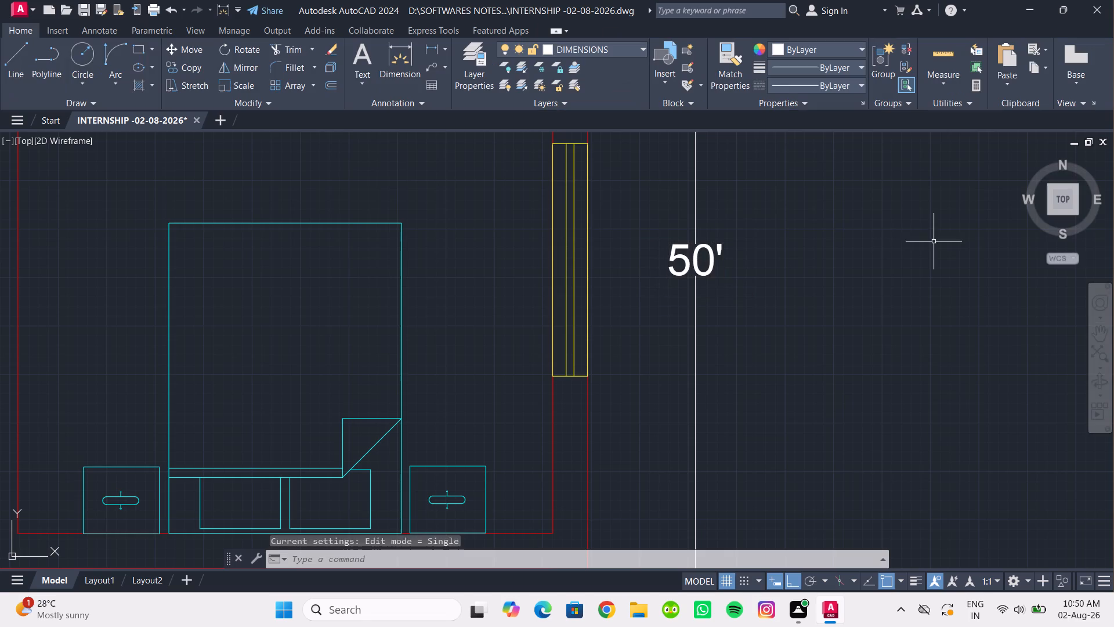
Review the furnished floor plan with its overall width and length dimensions.
scroll(873, 311, "down", 4)
middle_click_drag(838, 333, 815, 314)
scroll(827, 315, "up", 1)
middle_click(824, 312)
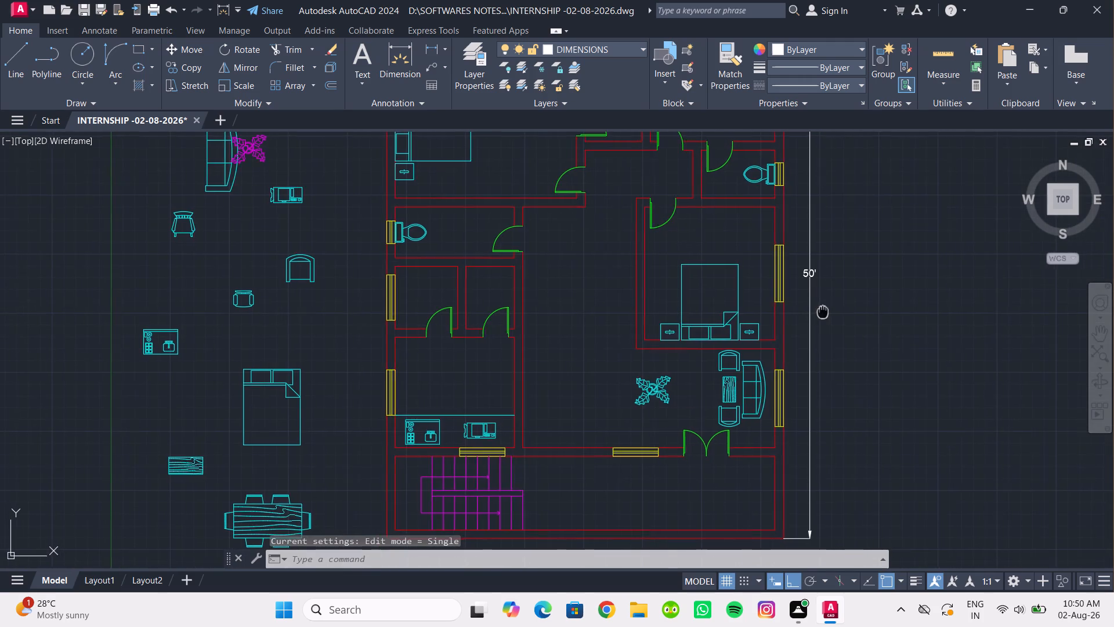
scroll(811, 312, "down", 1)
middle_click_drag(812, 315, 810, 345)
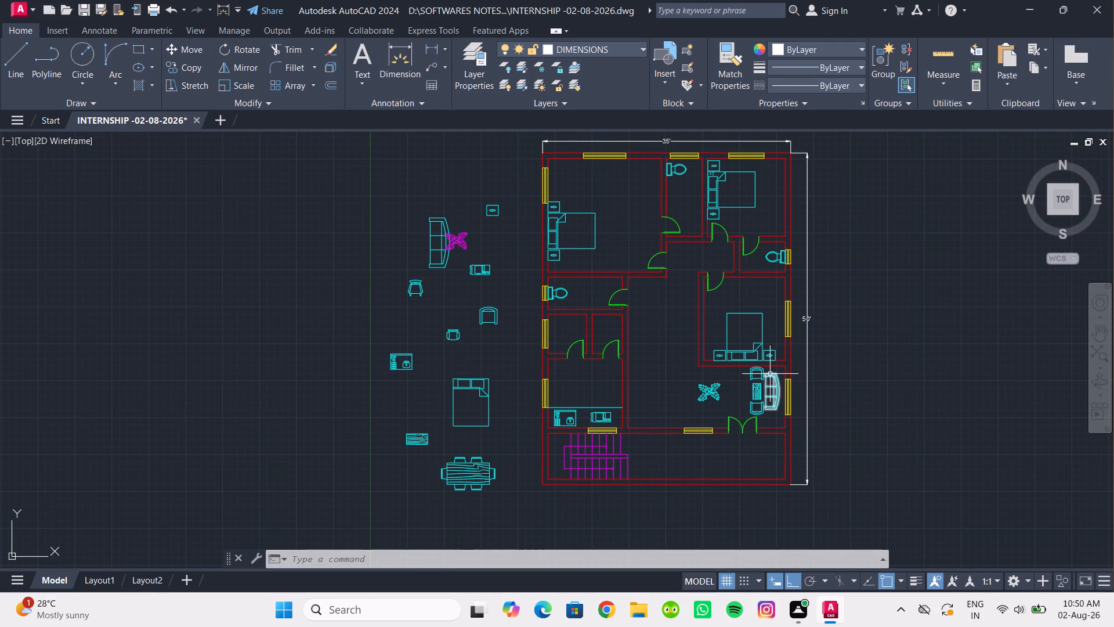
scroll(745, 340, "up", 2)
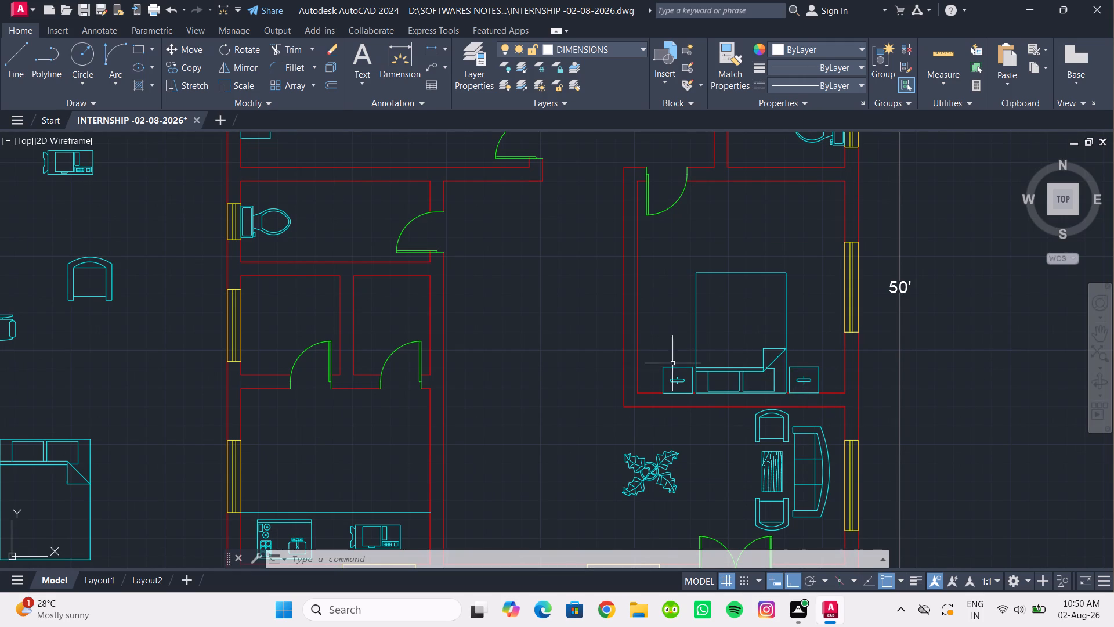
scroll(599, 326, "down", 2)
middle_click_drag(589, 331, 640, 370)
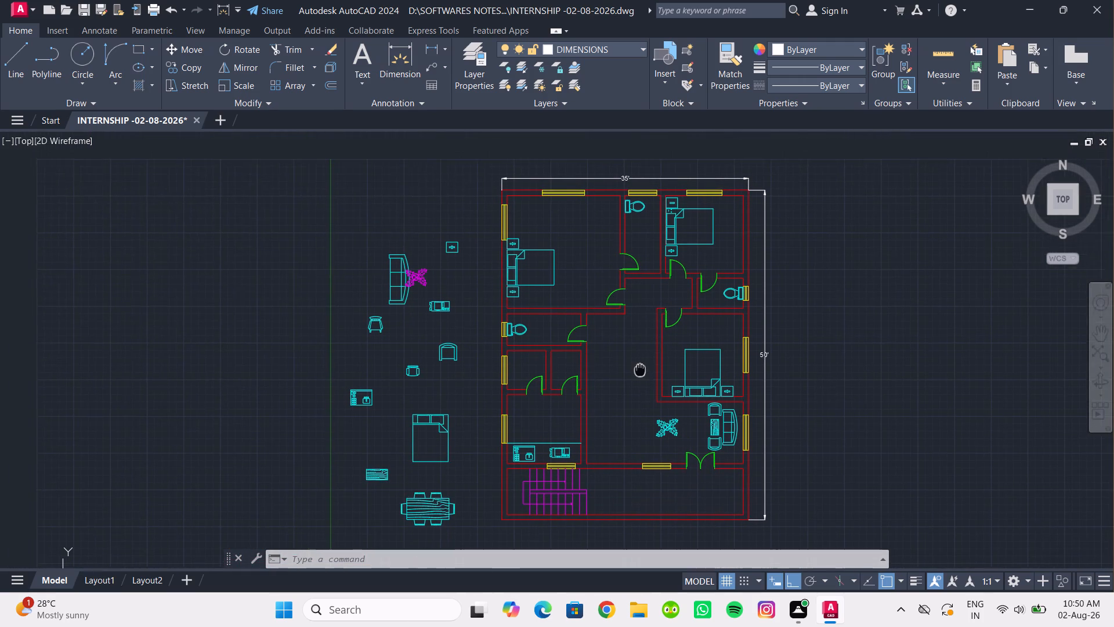
middle_click_drag(640, 370, 641, 377)
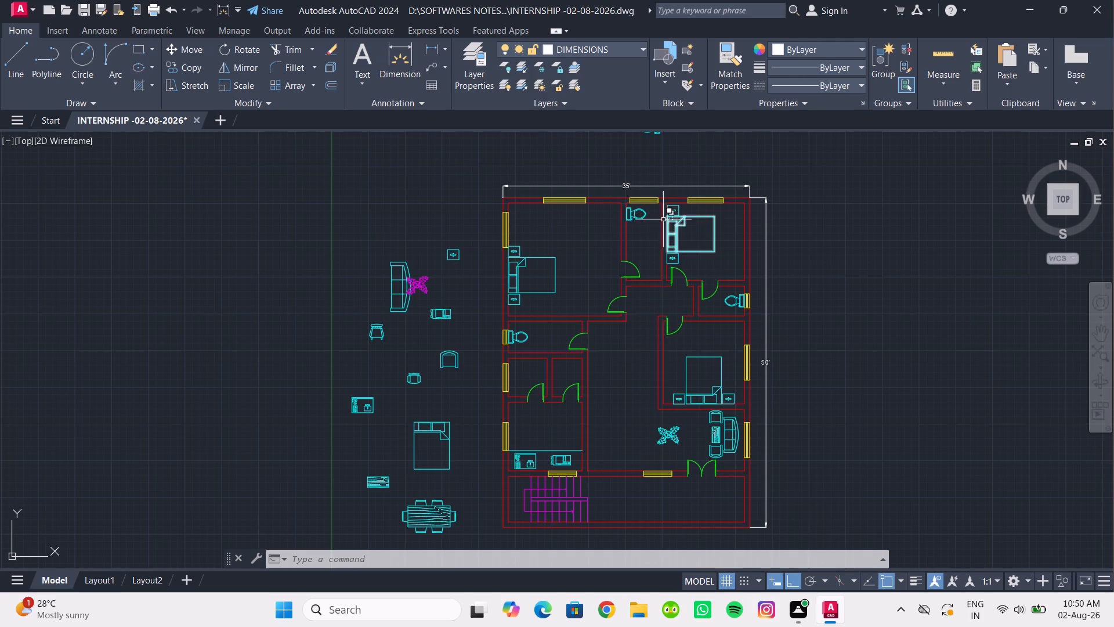
middle_click_drag(606, 238, 555, 222)
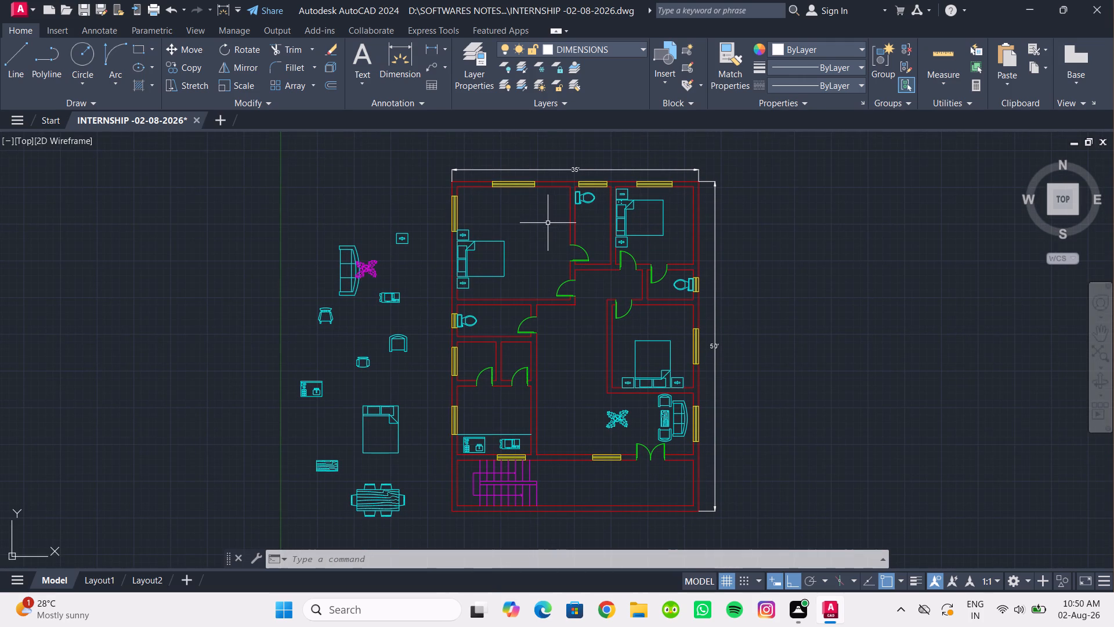
middle_click_drag(548, 228, 528, 215)
scroll(528, 215, "up", 1)
middle_click_drag(528, 215, 542, 246)
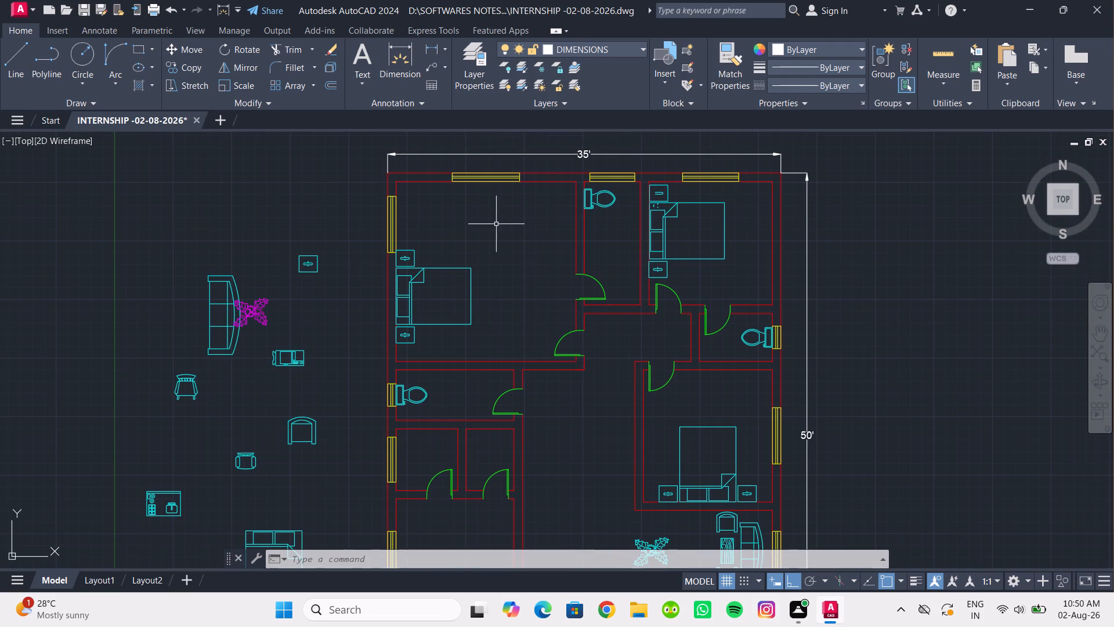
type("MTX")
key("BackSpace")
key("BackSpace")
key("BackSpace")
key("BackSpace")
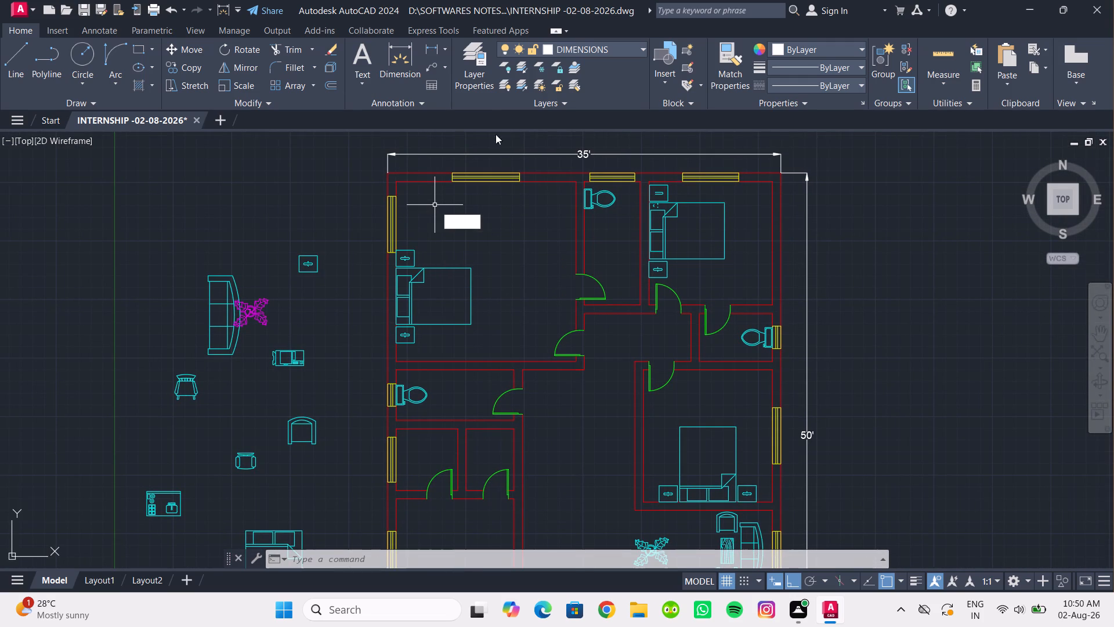
Make TEXT the current layer.
left_click(579, 49)
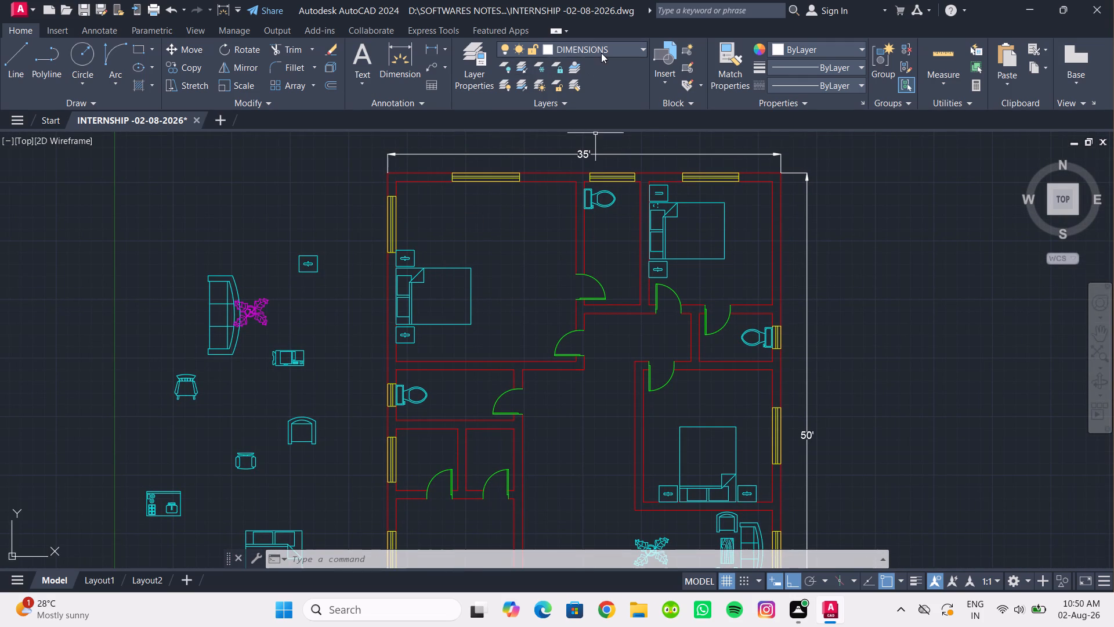
left_click(602, 53)
left_click(575, 170)
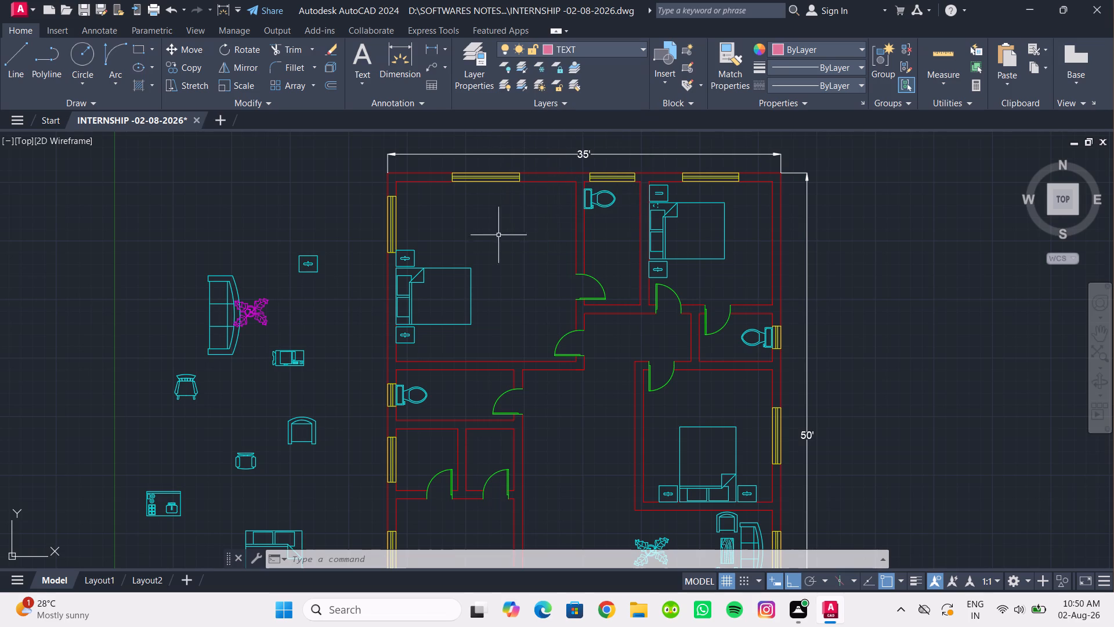
Add multiline text in the northwest bedroom, above the bed, reading MASTER BEDROOM with 16'X16' on the second line.
type("MTEXT")
key("Return")
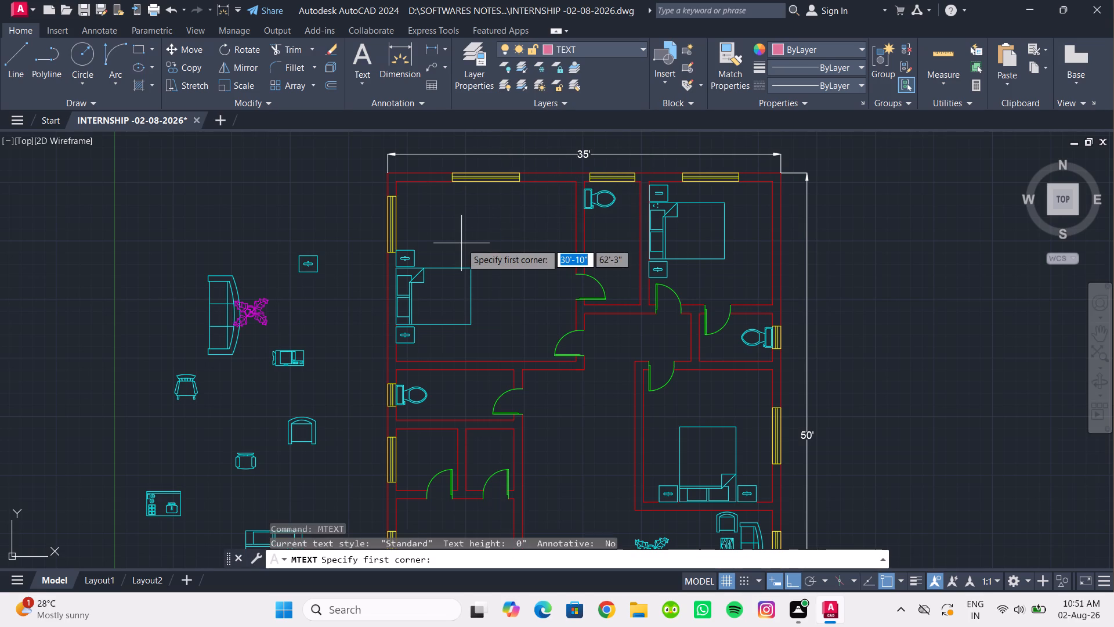
left_click(445, 214)
left_click(566, 255)
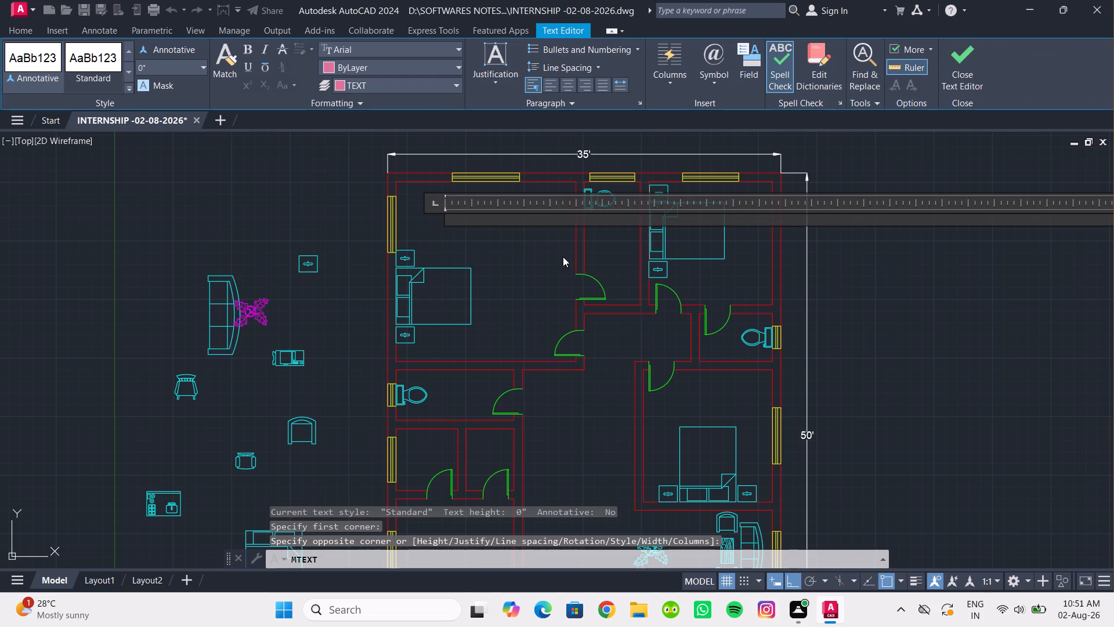
type("MA")
type("STER BED")
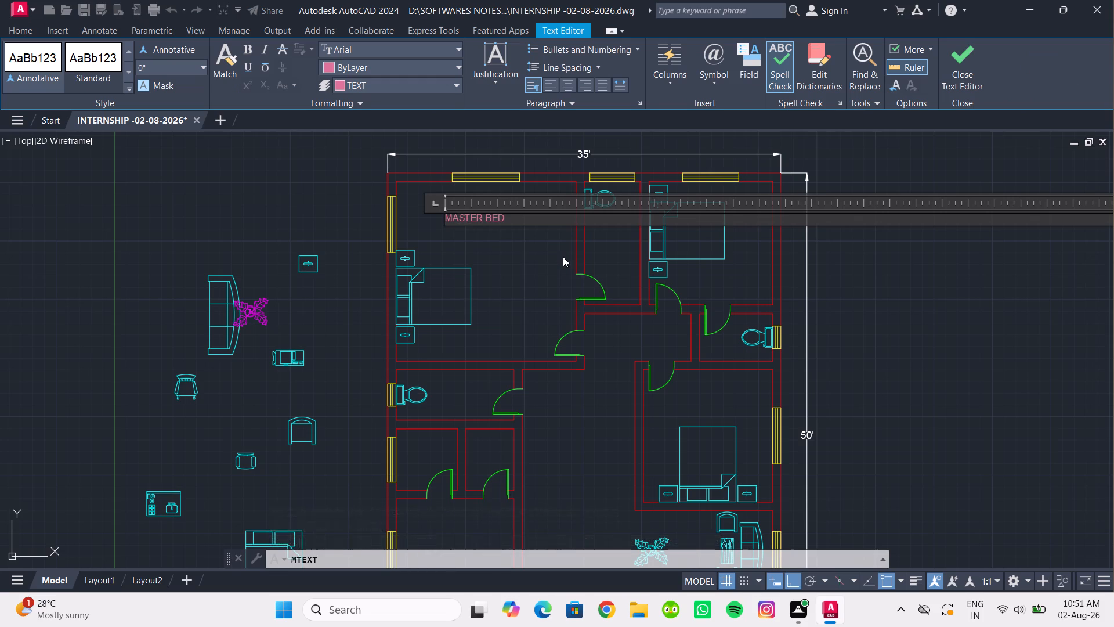
type("ROOM")
key("Return")
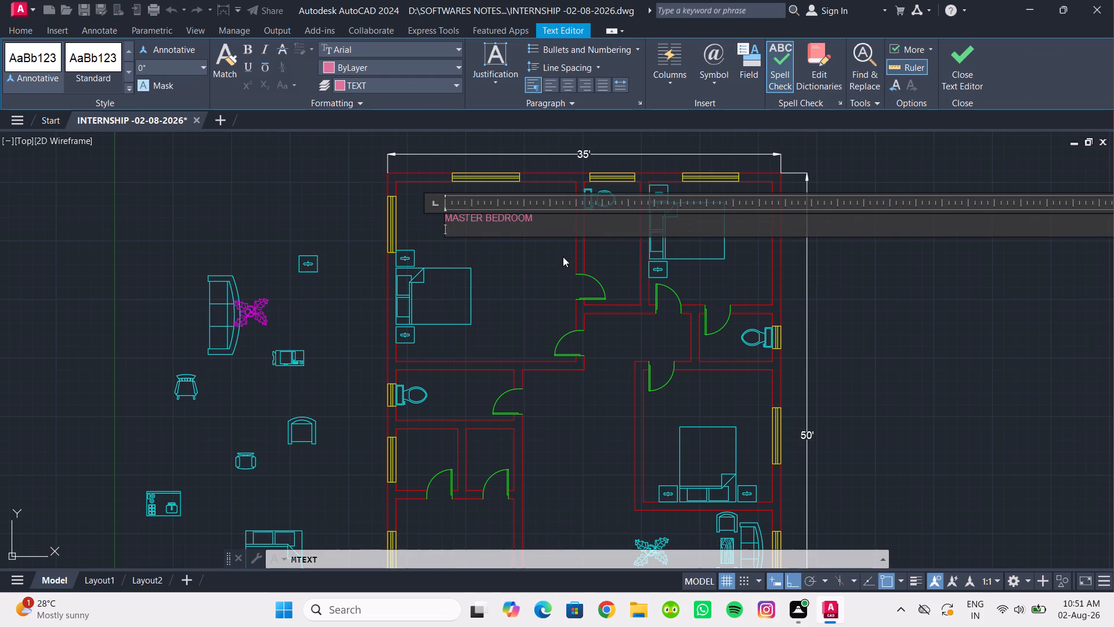
type("126'")
key("BackSpace")
key("BackSpace")
key("BackSpace")
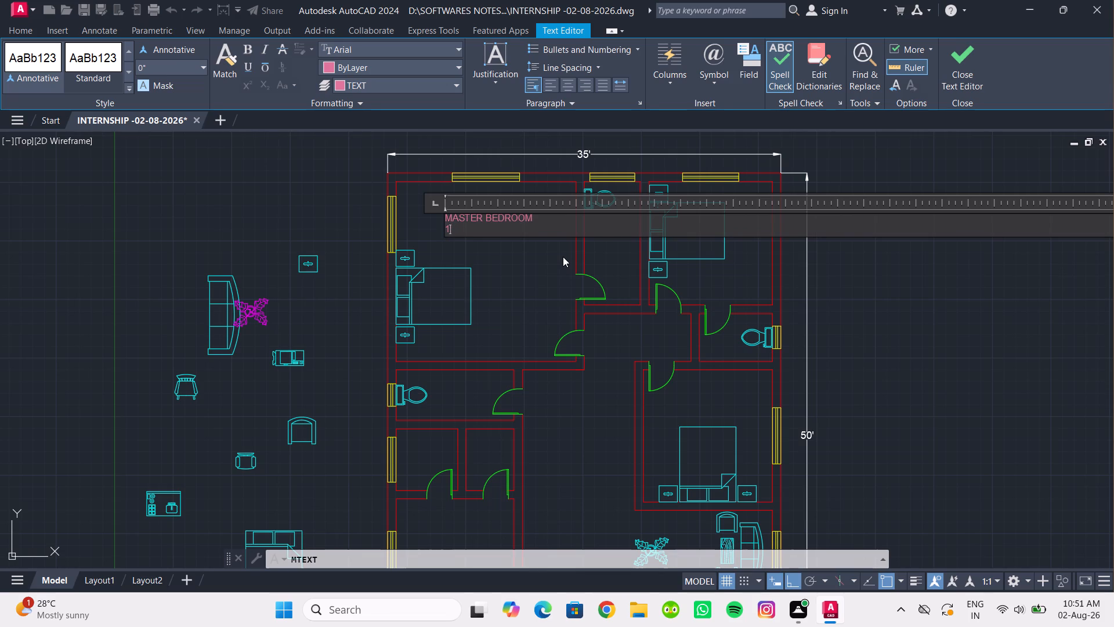
type("6'")
key("x")
type("16'")
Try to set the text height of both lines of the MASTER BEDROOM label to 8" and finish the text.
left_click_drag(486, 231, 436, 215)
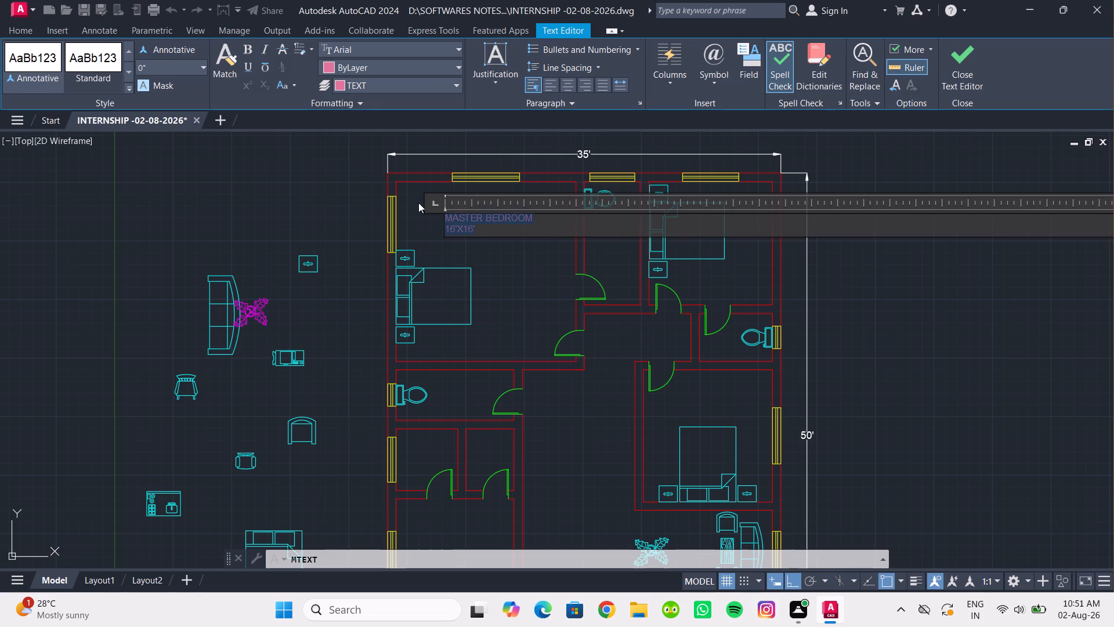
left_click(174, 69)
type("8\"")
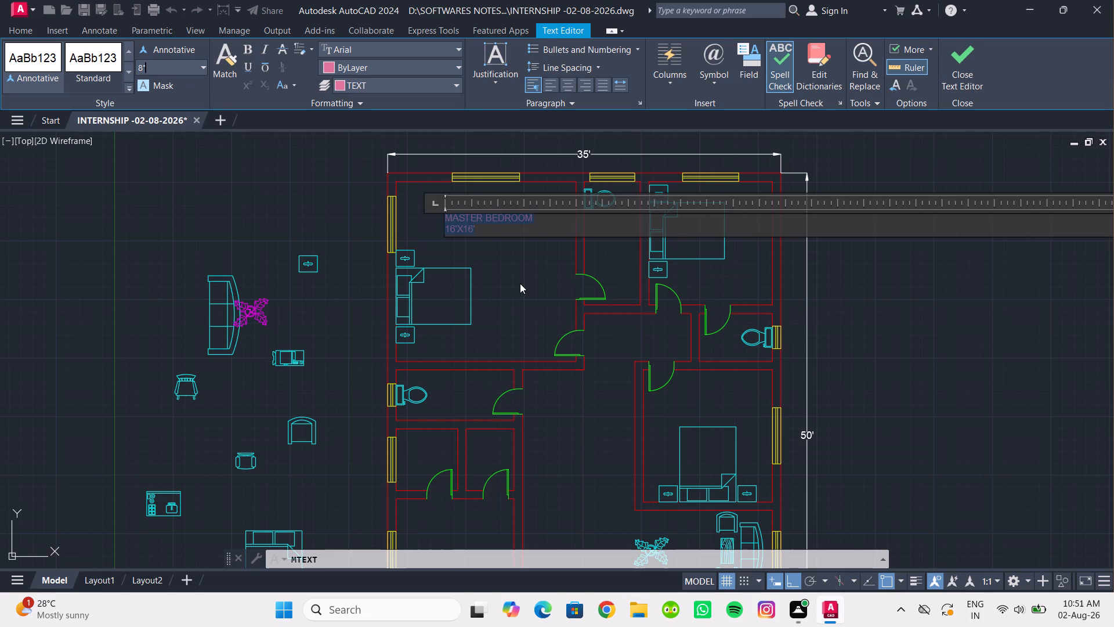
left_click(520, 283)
Reopen the MASTER BEDROOM label for editing and set the text height of both lines to 8".
scroll(433, 217, "up", 6)
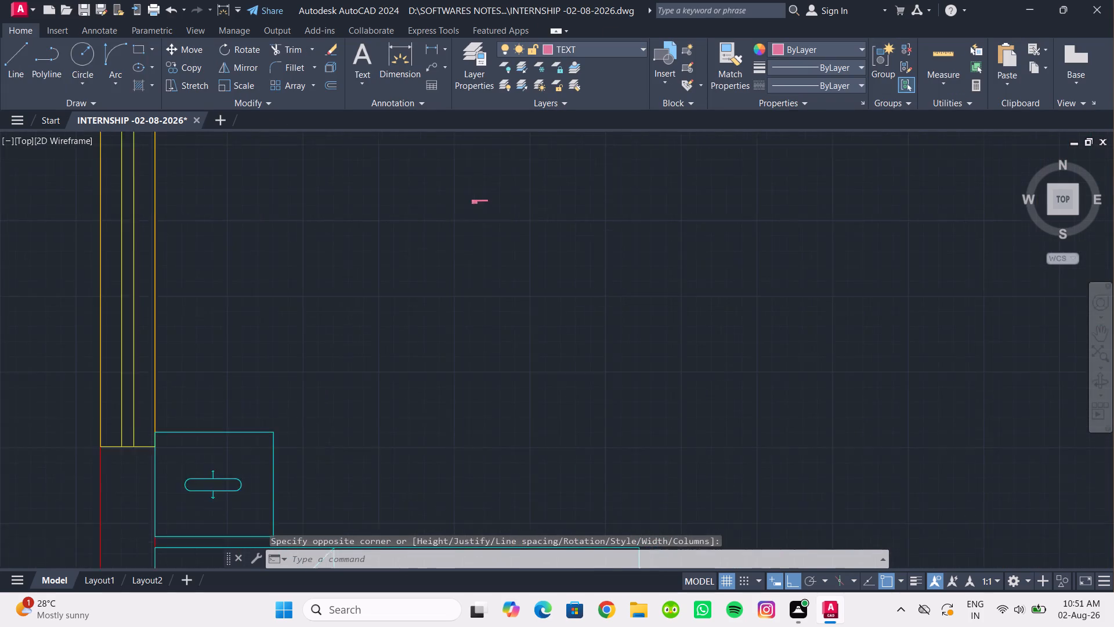
double_click(478, 188)
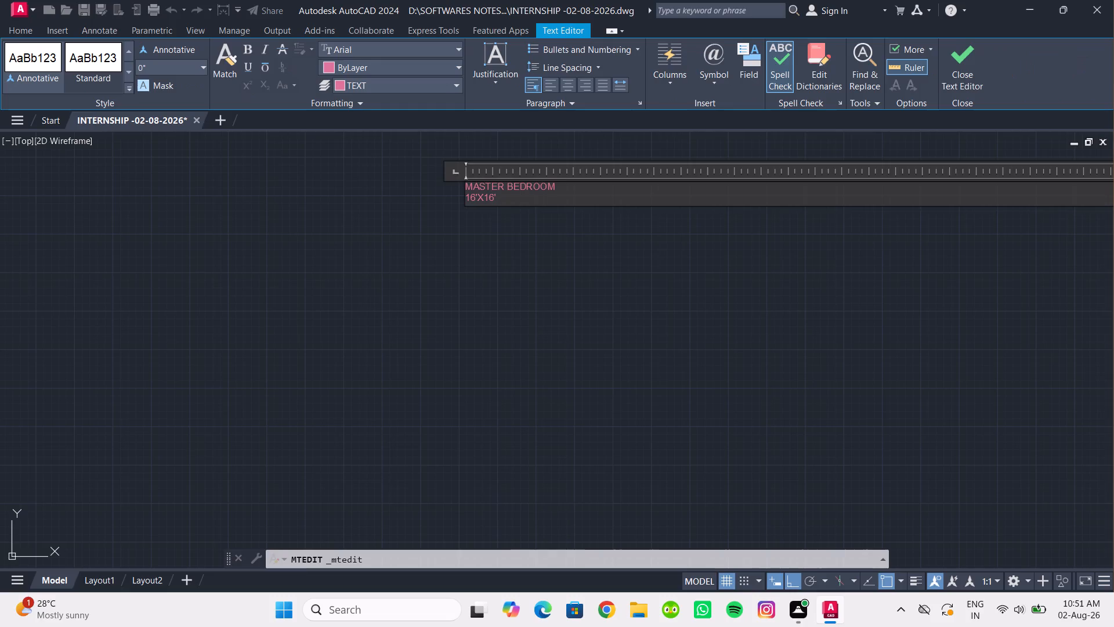
left_click_drag(519, 200, 441, 184)
left_click(173, 74)
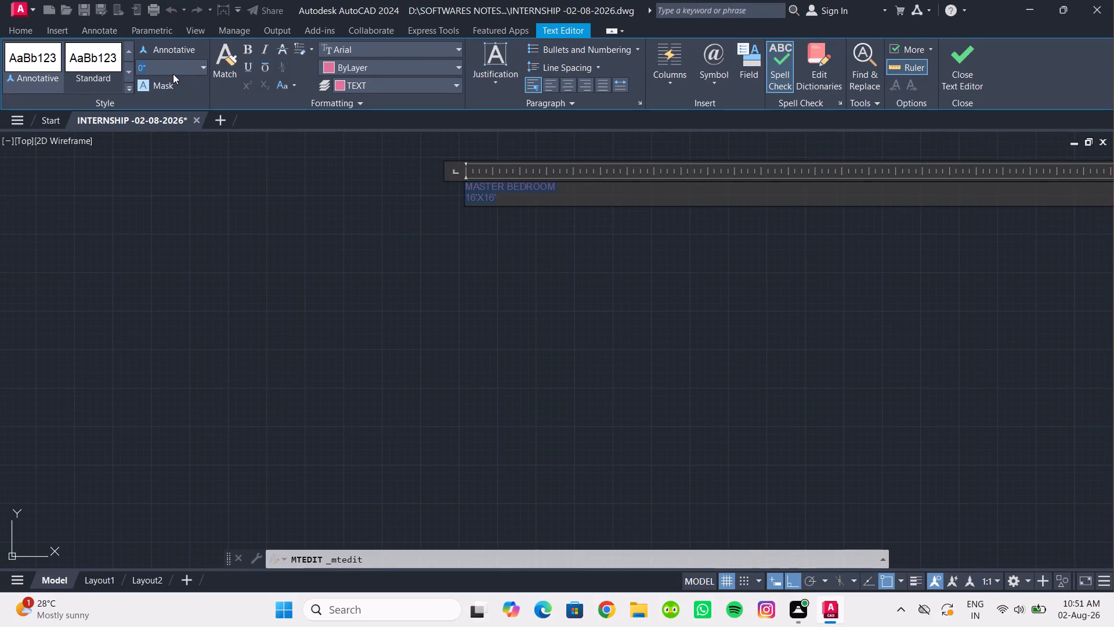
type("8\"")
key("Return")
Finish editing the MASTER BEDROOM label.
left_click(319, 268)
Copy the MASTER BEDROOM label from its upper-left corner, with Ortho off, into the north toilet and the northeast bedroom.
scroll(318, 272, "down", 3)
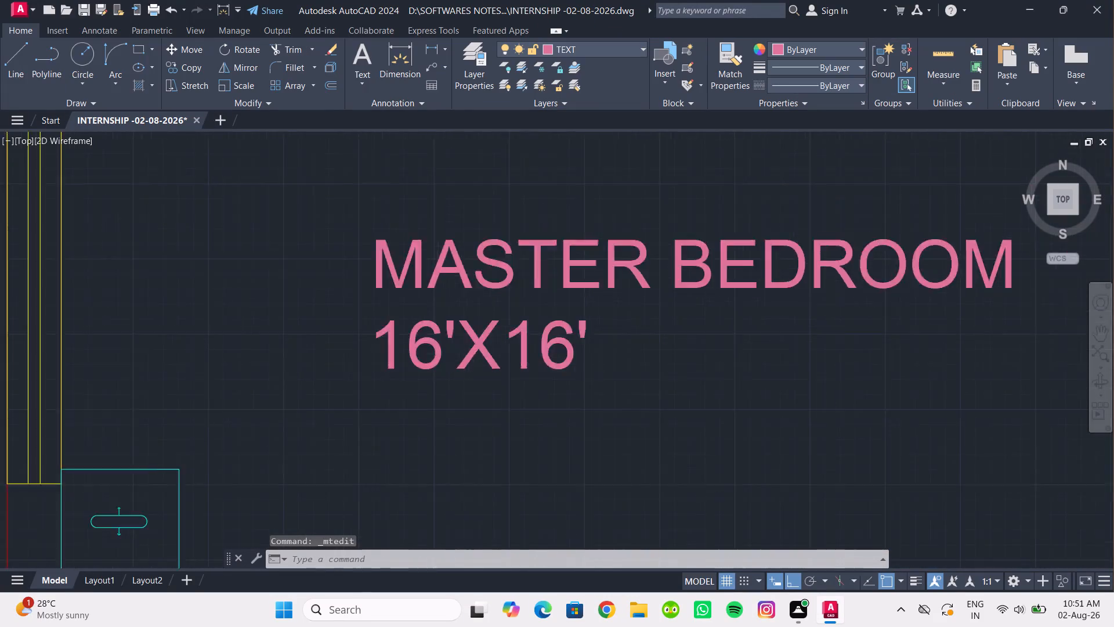
scroll(321, 277, "down", 2)
scroll(406, 334, "down", 2)
middle_click_drag(406, 334, 400, 322)
scroll(400, 322, "up", 1)
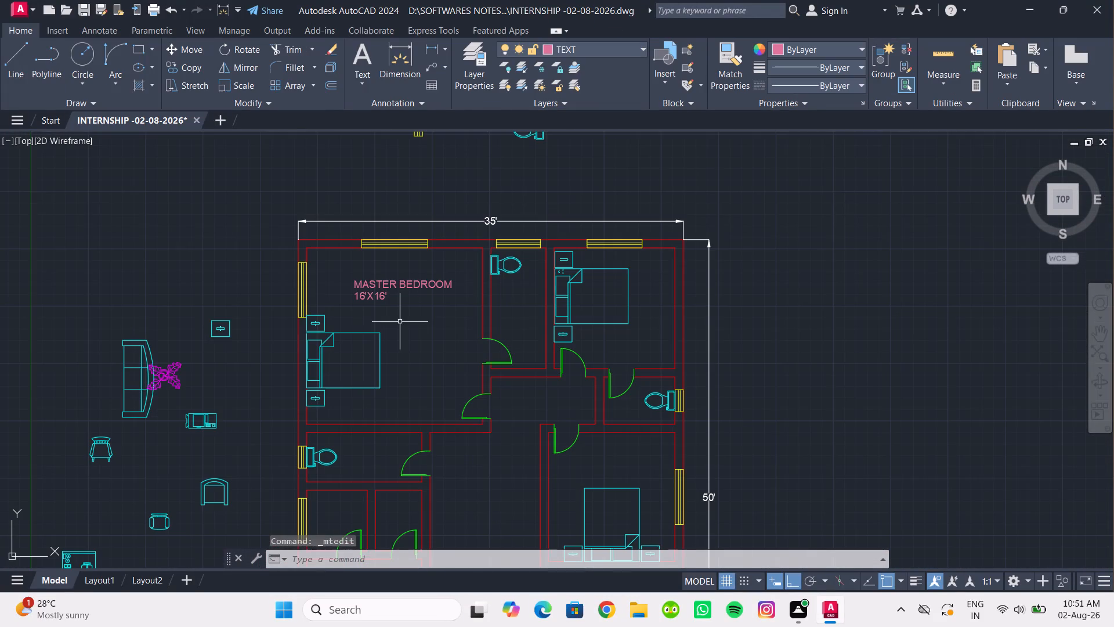
scroll(404, 313, "up", 1)
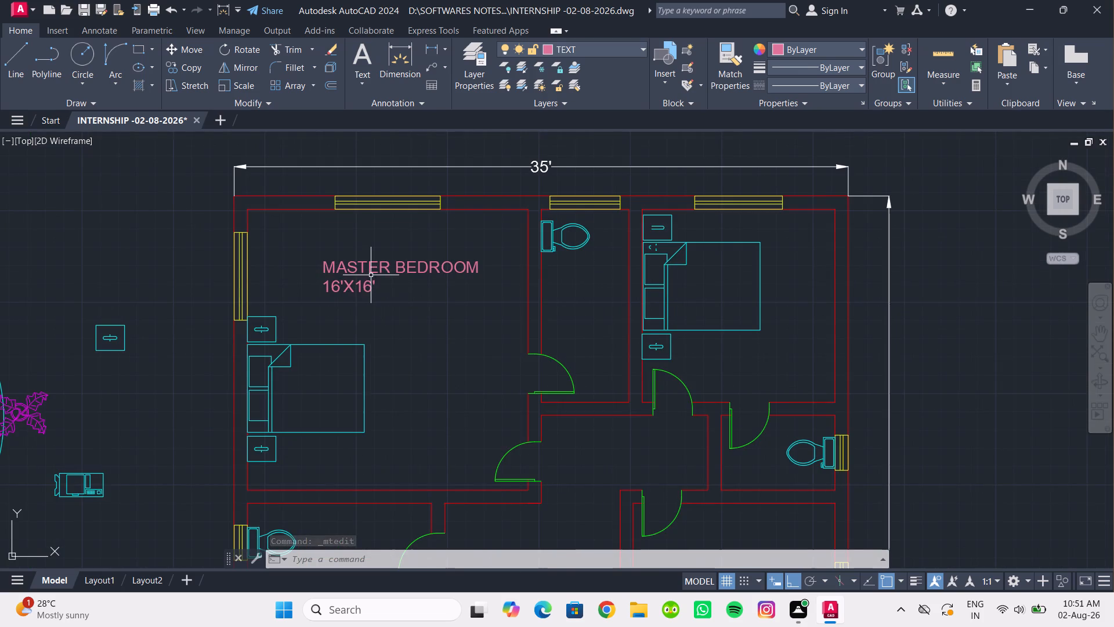
left_click(371, 275)
left_click(374, 269)
left_click(366, 264)
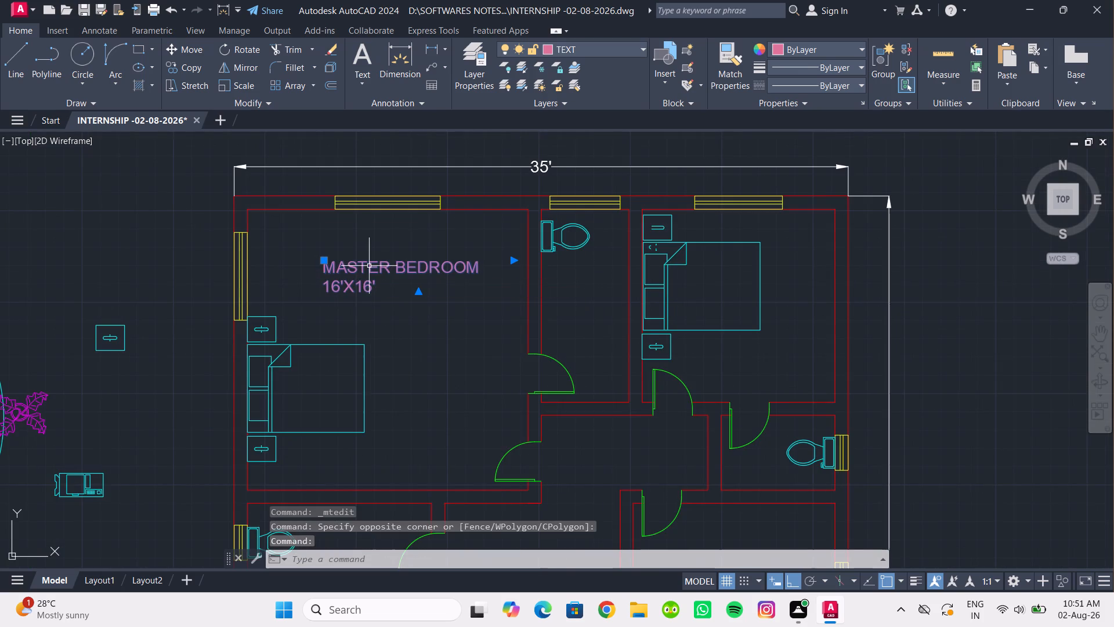
left_click(194, 68)
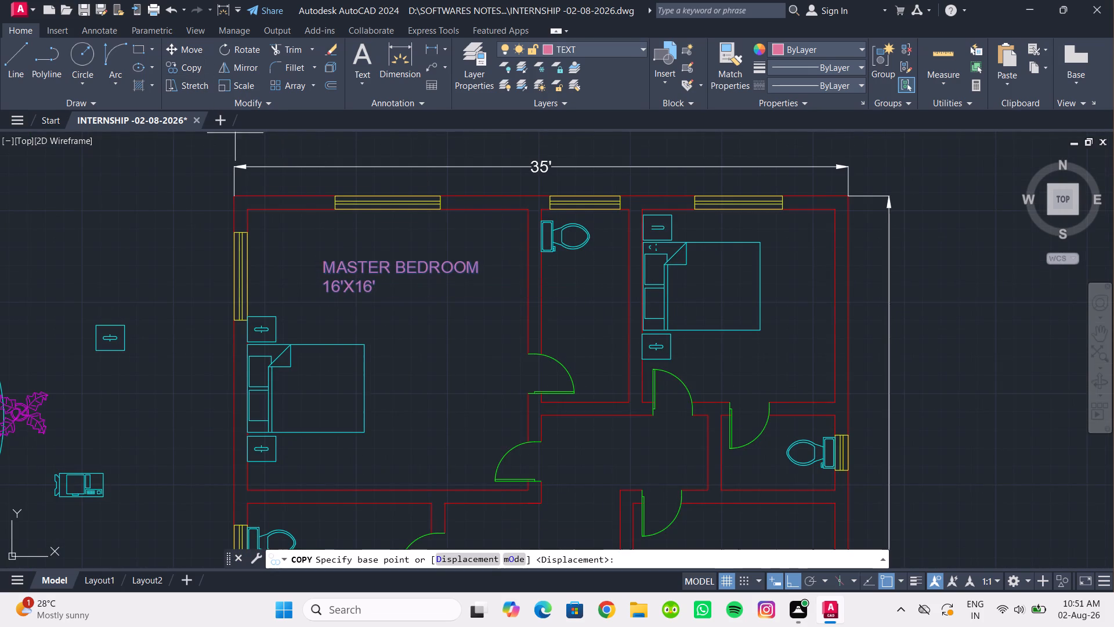
left_click(324, 258)
middle_click_drag(494, 281, 457, 231)
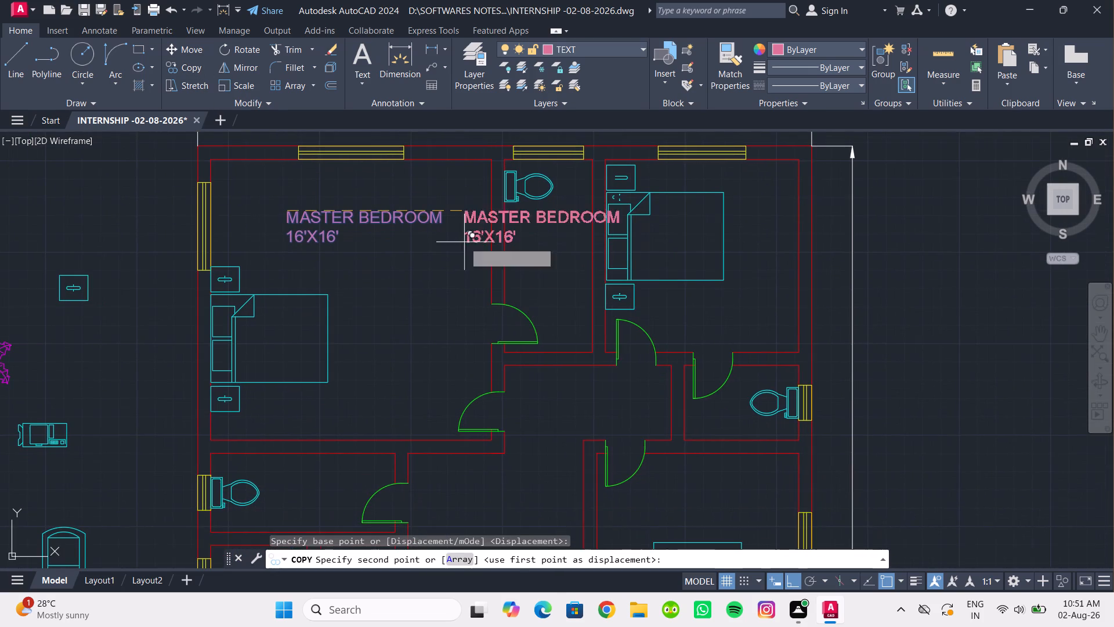
left_click(793, 581)
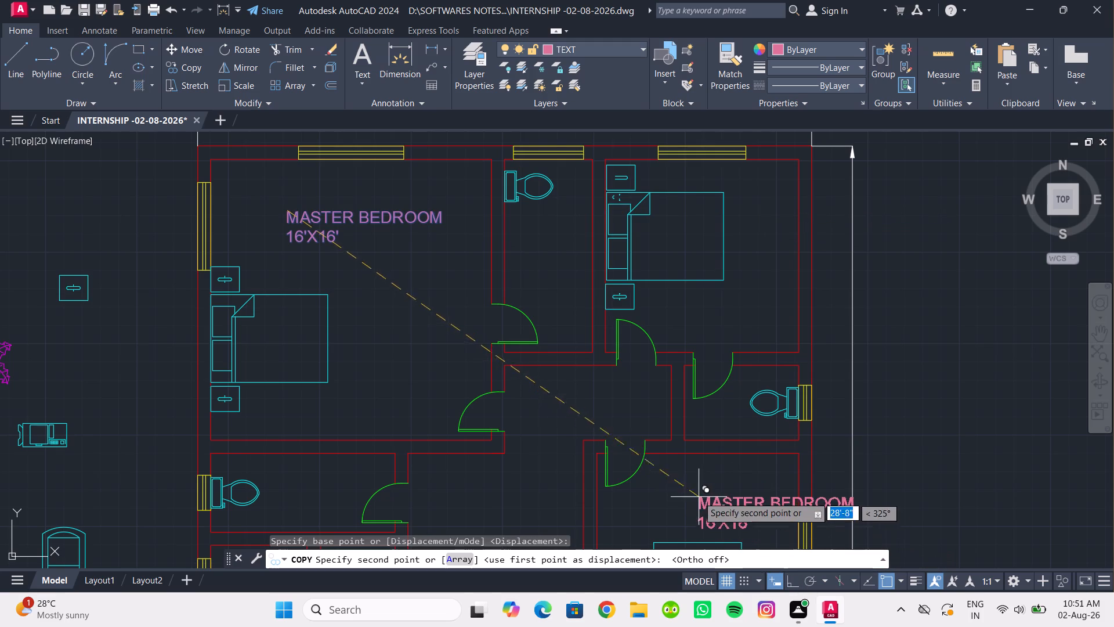
left_click(516, 248)
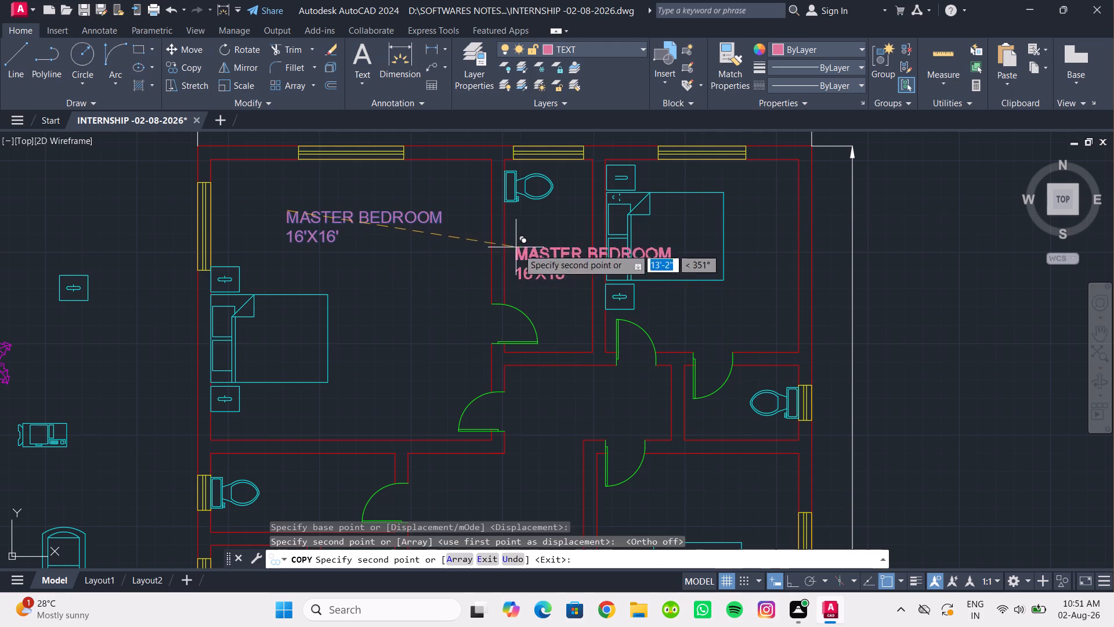
left_click(652, 298)
Place further label copies in the central passage, the east toilet, the east bedroom, the central hall and the living area.
middle_click_drag(697, 335, 700, 226)
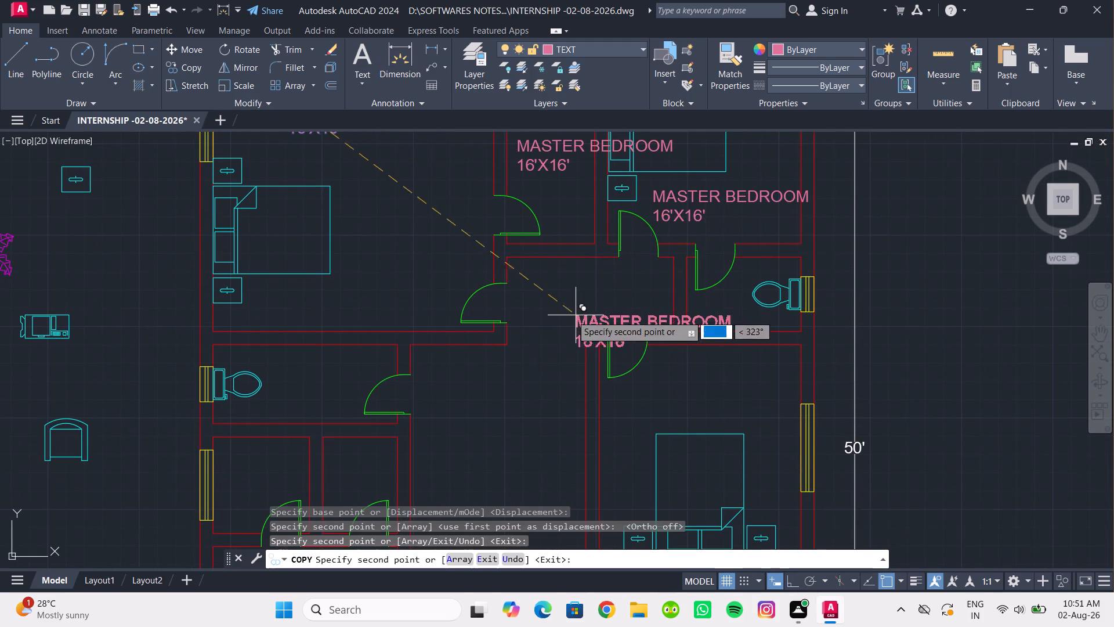
left_click(520, 281)
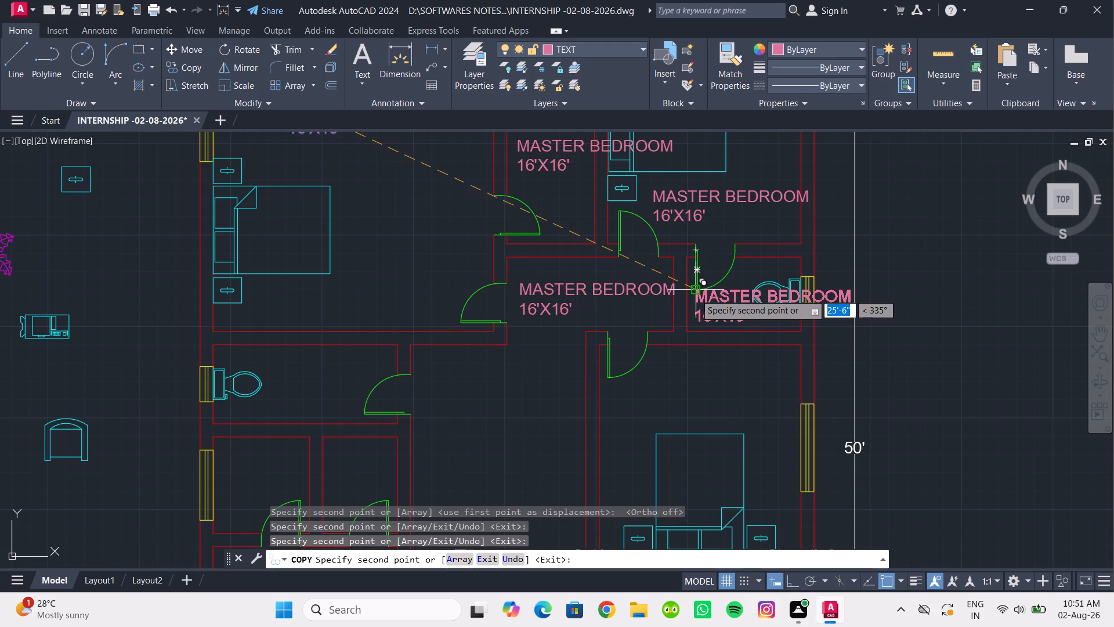
left_click(715, 301)
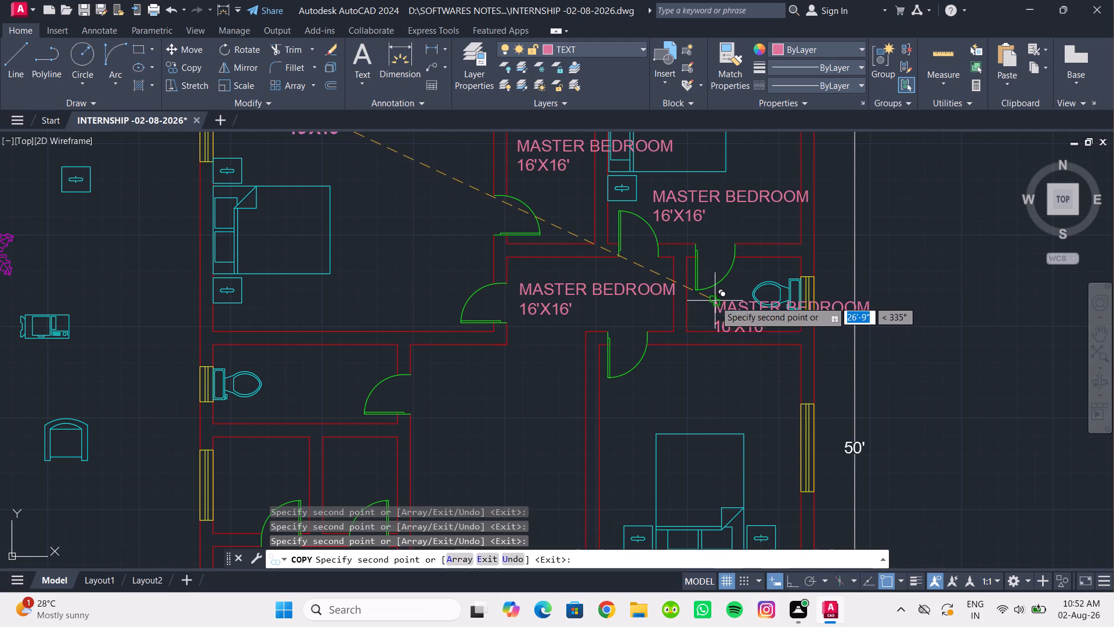
middle_click_drag(693, 364, 696, 289)
left_click(632, 315)
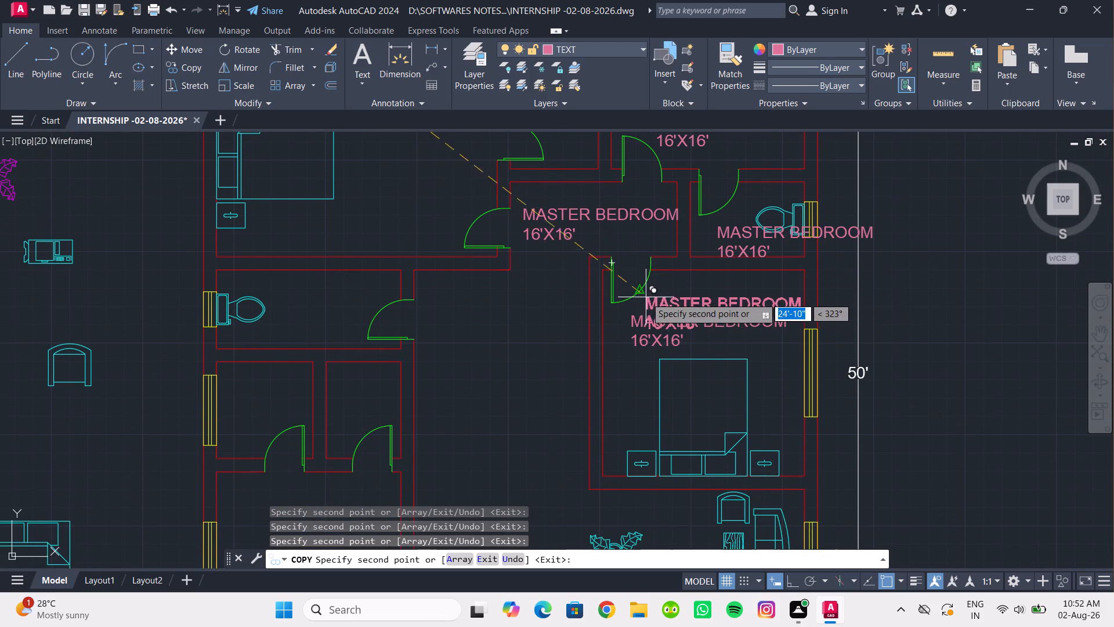
scroll(646, 297, "down", 1)
middle_click_drag(649, 300, 703, 294)
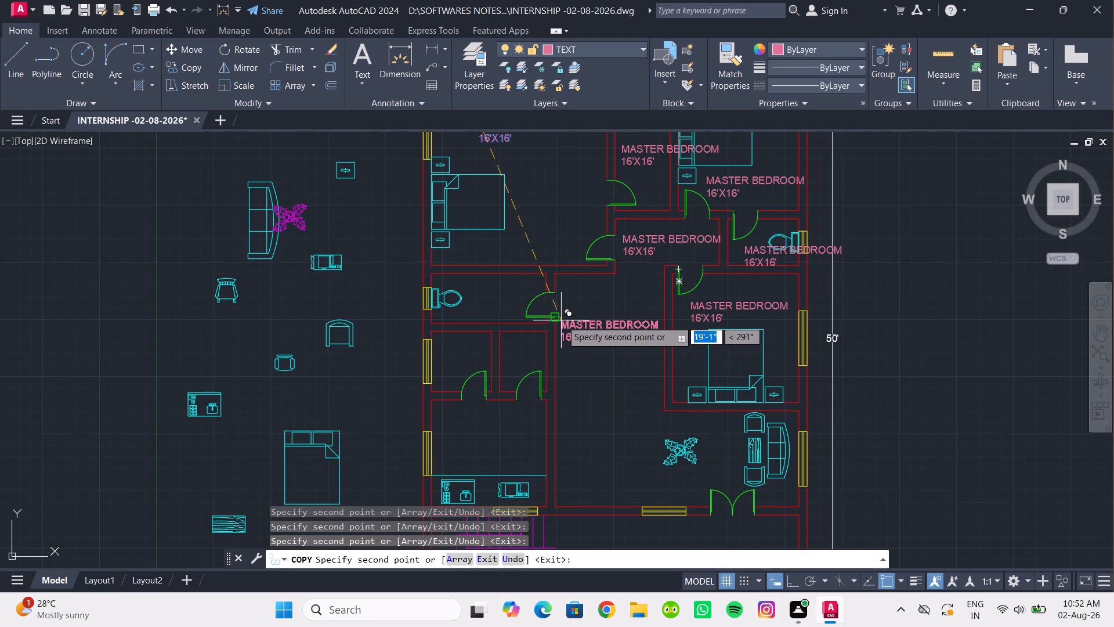
left_click(565, 335)
middle_click_drag(605, 363, 603, 313)
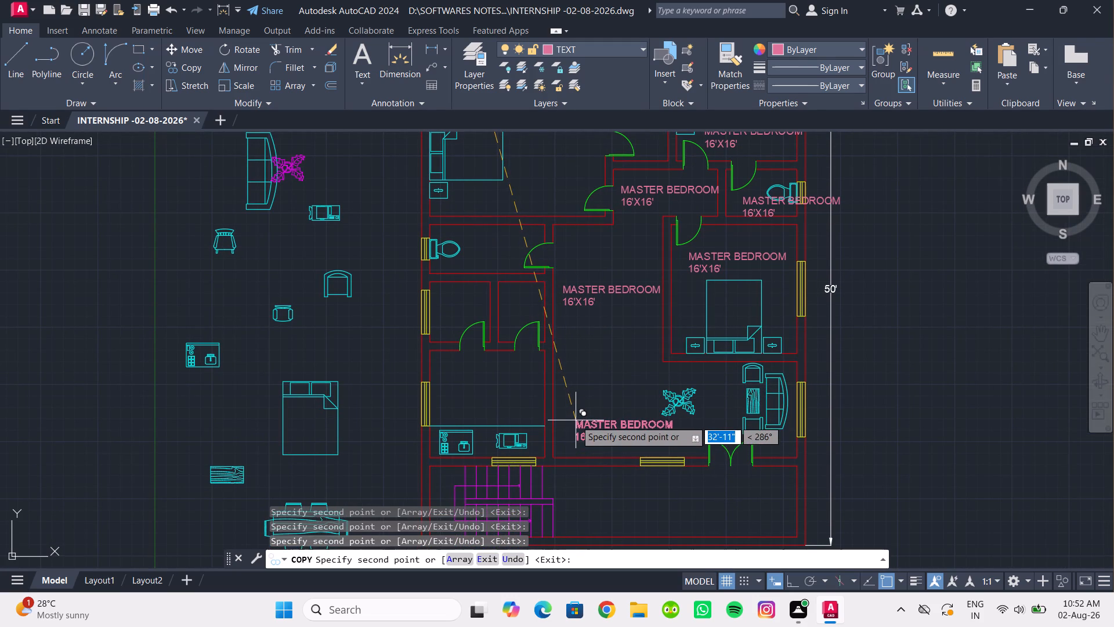
left_click(576, 420)
Place the remaining label copies in the kitchen, the two small rooms above it, the west toilet and the front area beside the stairs.
middle_click_drag(614, 345, 616, 346)
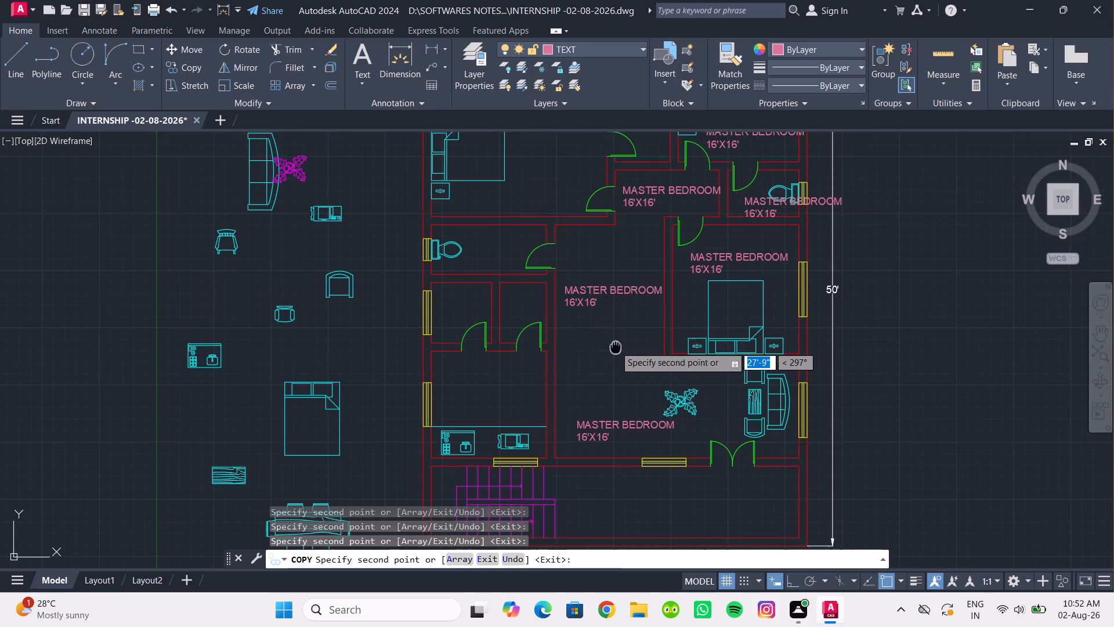
middle_click_drag(616, 346, 633, 304)
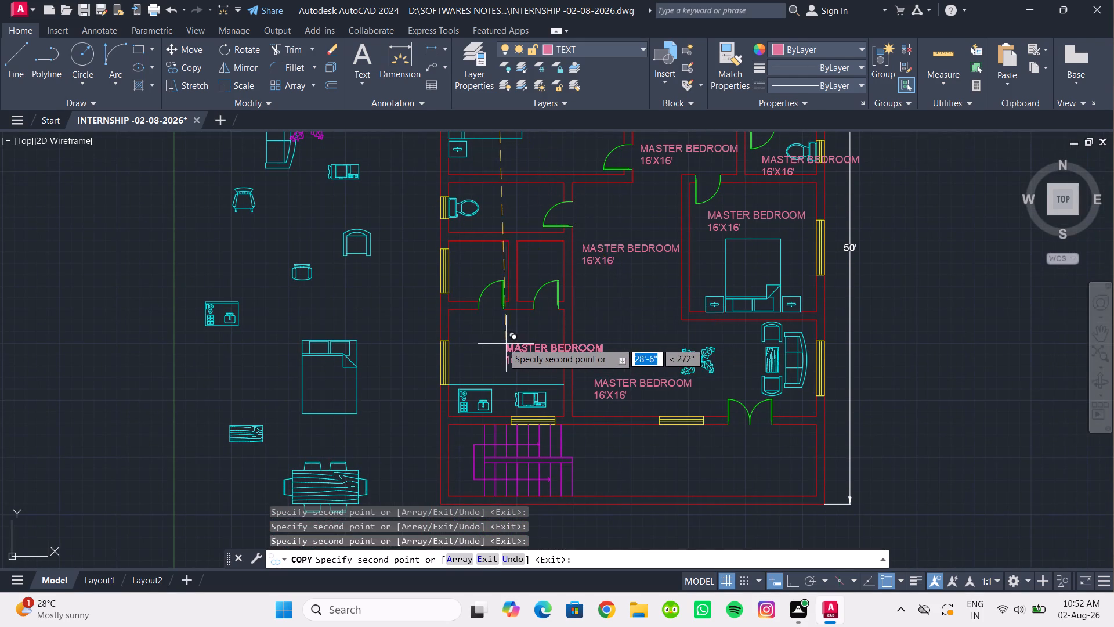
left_click(464, 345)
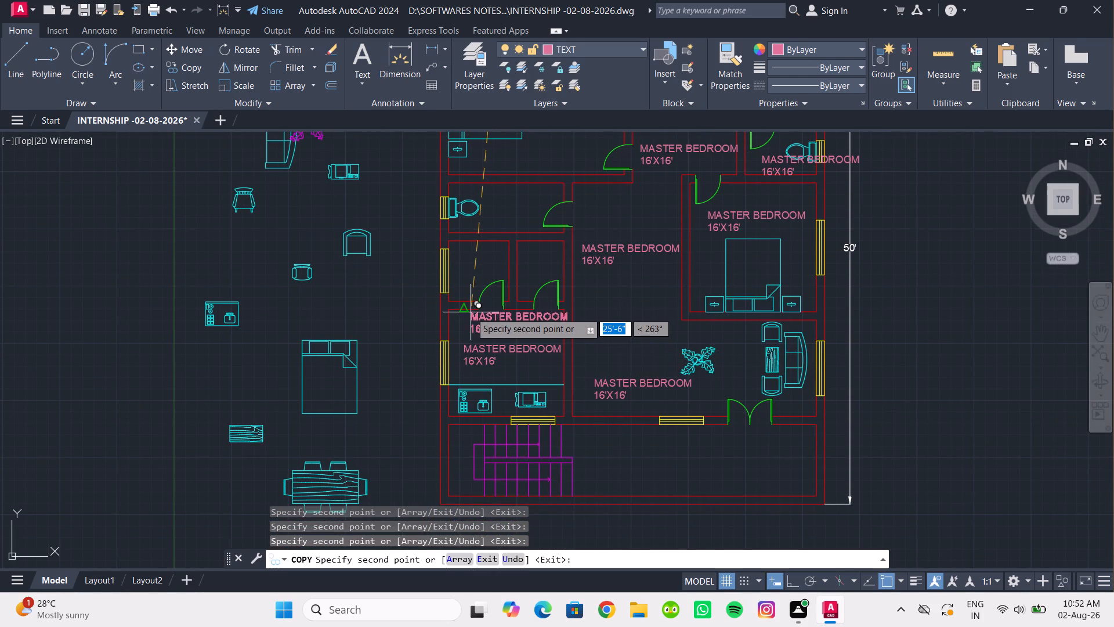
middle_click_drag(471, 313, 517, 419)
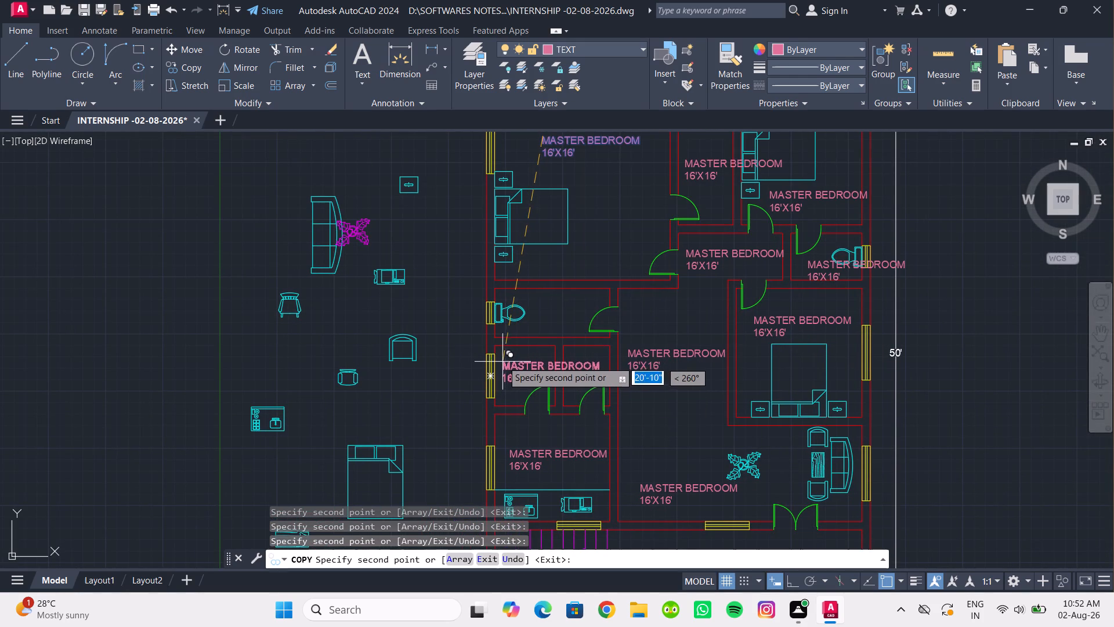
left_click(504, 352)
left_click(573, 368)
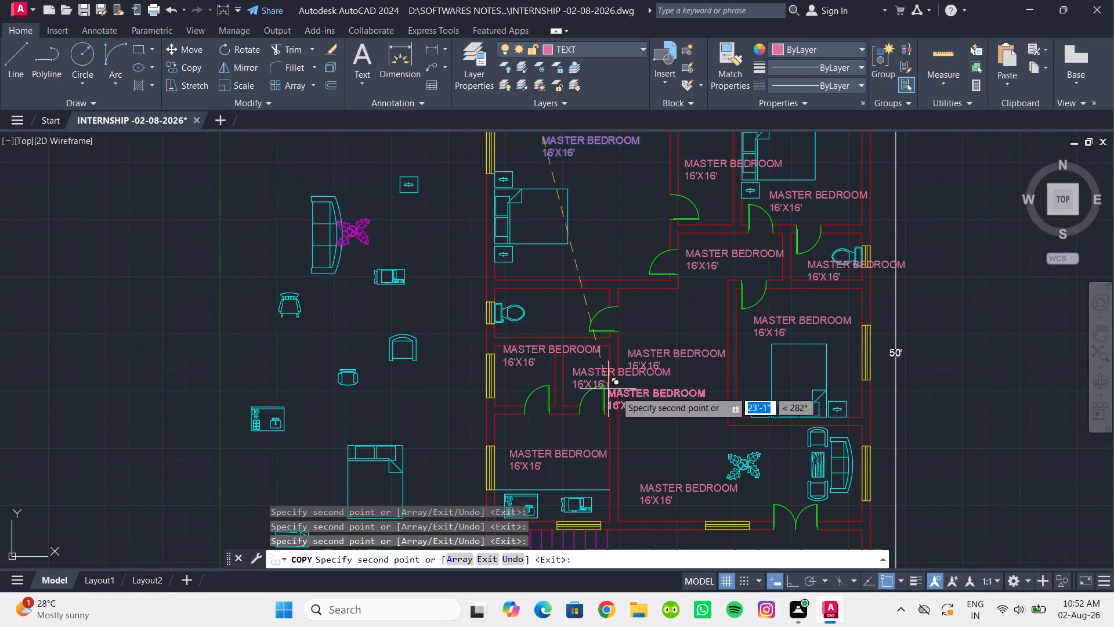
left_click(540, 300)
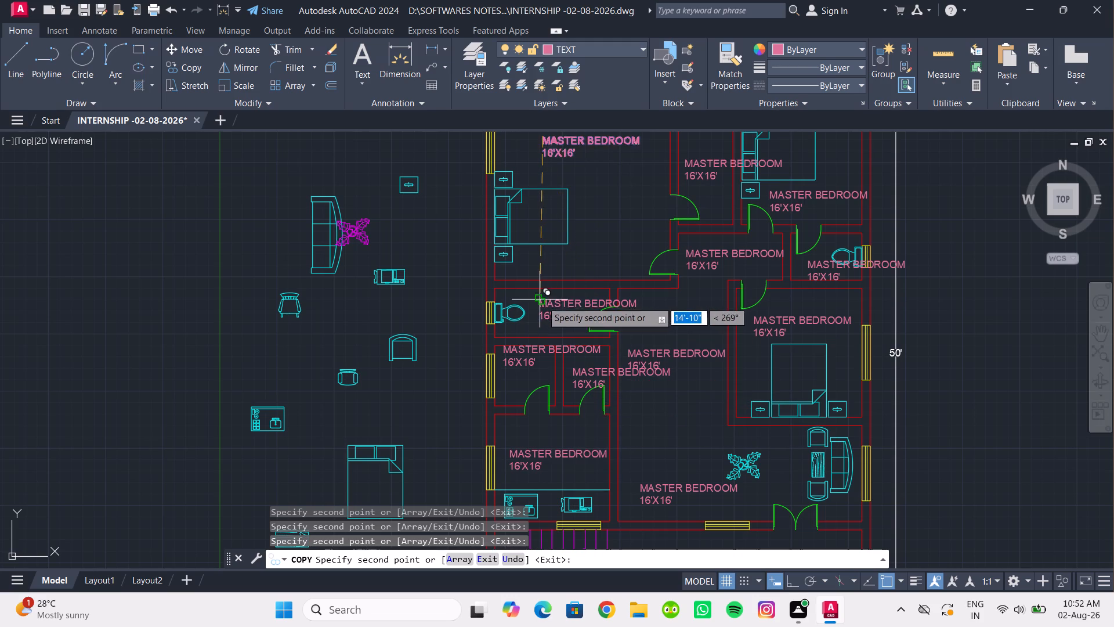
middle_click_drag(657, 433, 630, 319)
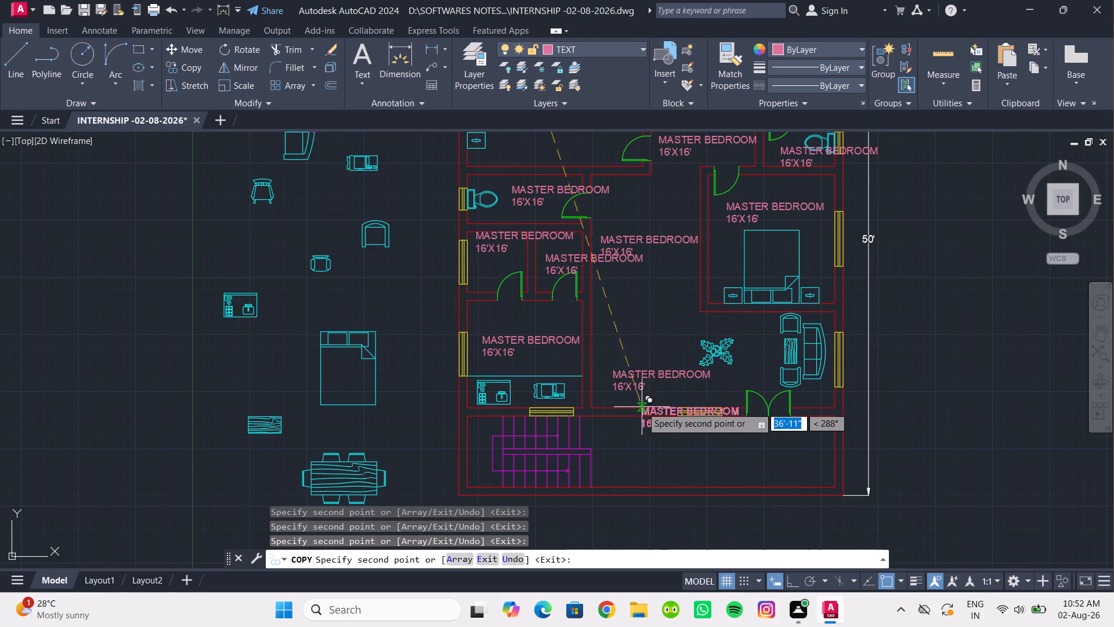
left_click(612, 439)
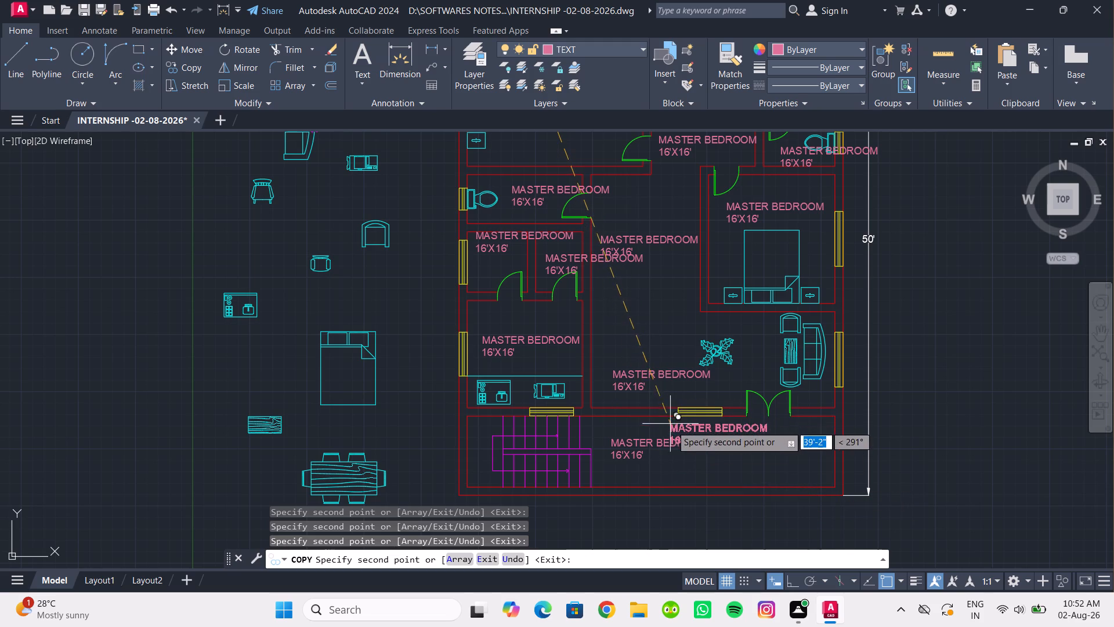
key("Escape")
Change the label copy in the north toilet to read TOILET with 5'X11' on the second line.
middle_click_drag(643, 320, 636, 331)
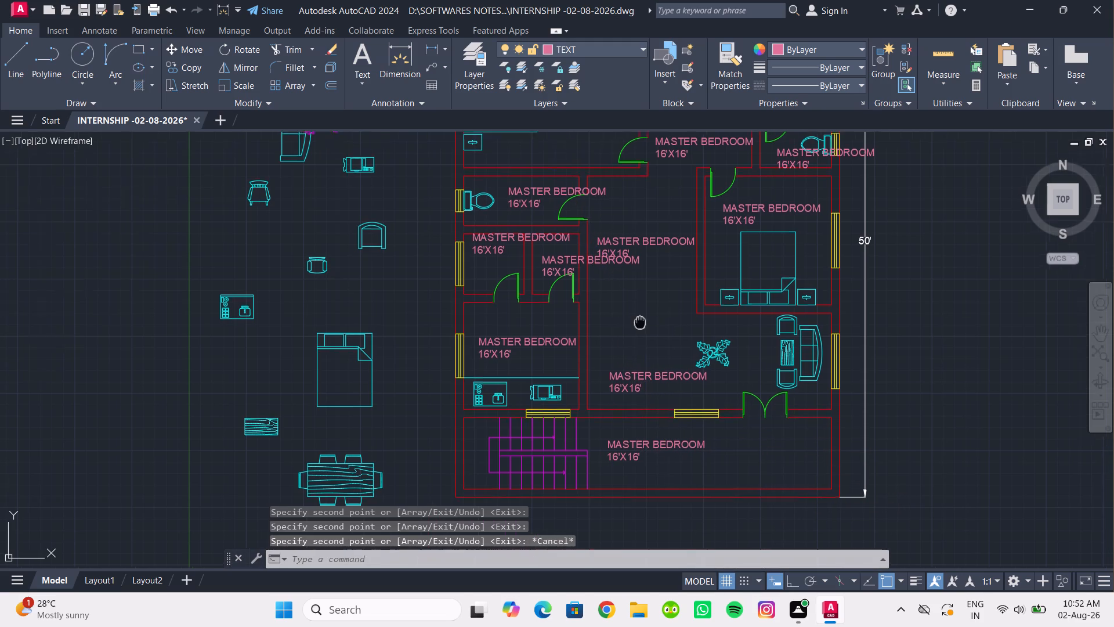
middle_click_drag(636, 331, 556, 428)
scroll(619, 270, "down", 1)
middle_click_drag(619, 270, 591, 357)
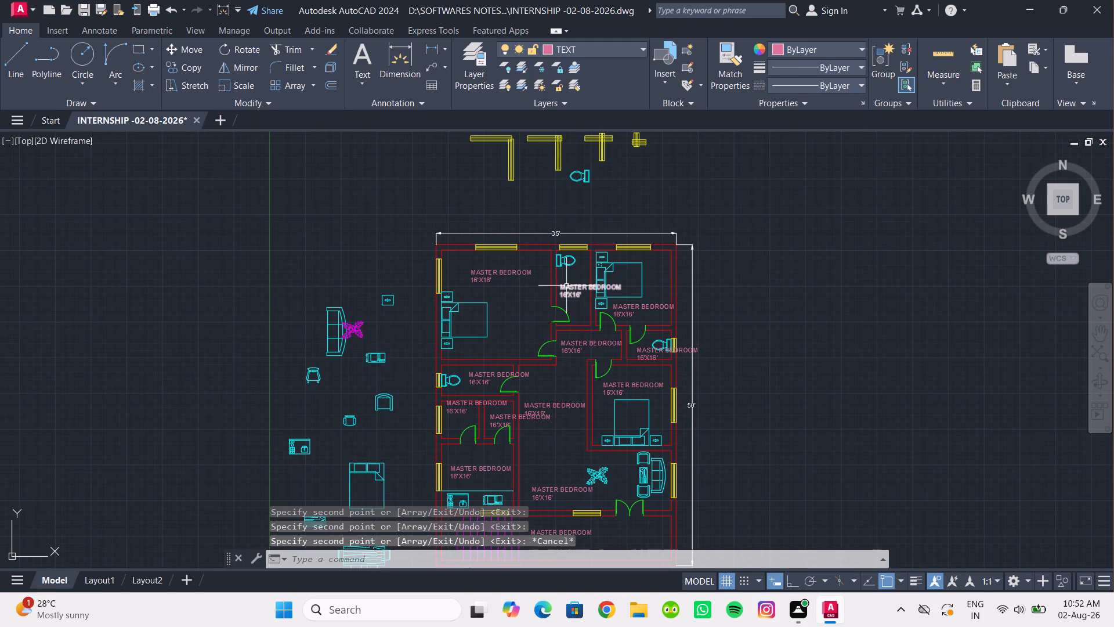
scroll(566, 289, "up", 2)
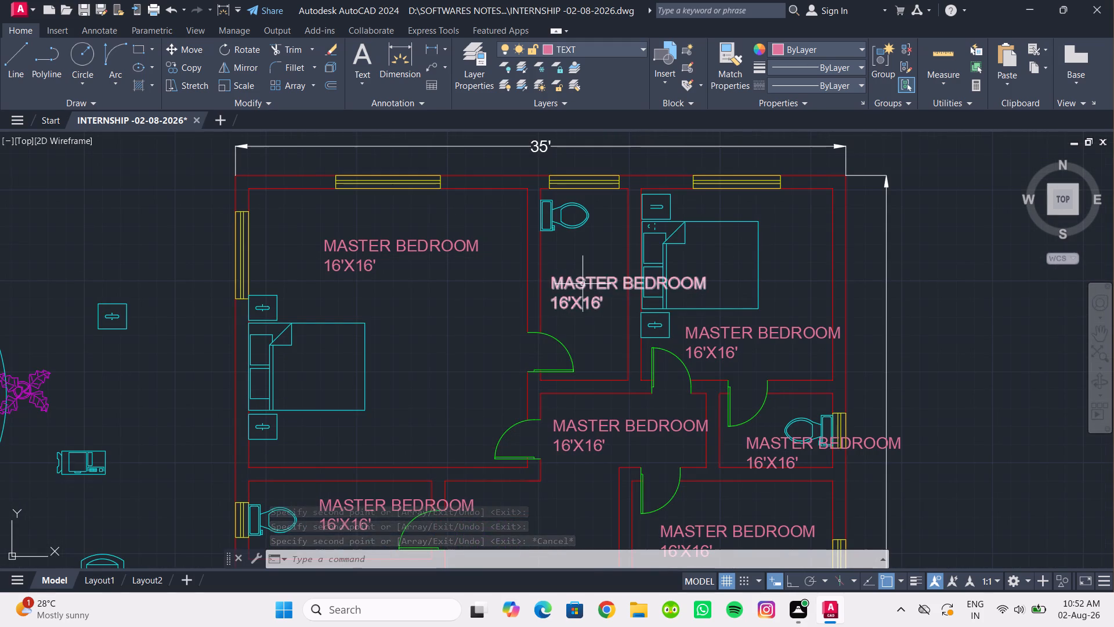
double_click(583, 284)
left_click_drag(616, 304, 510, 276)
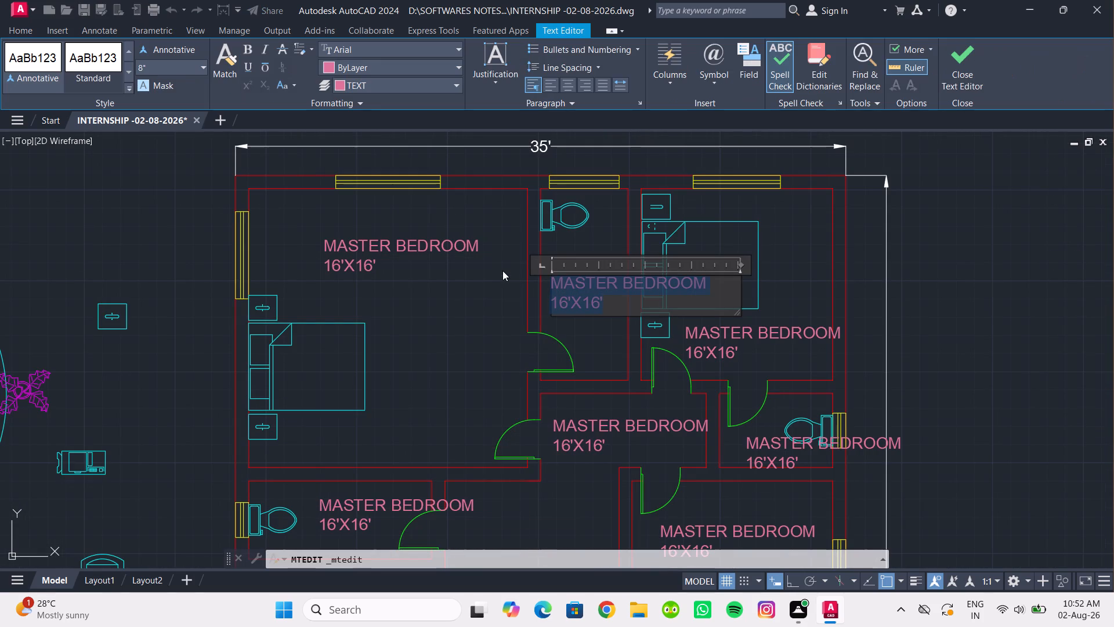
type("TOILET")
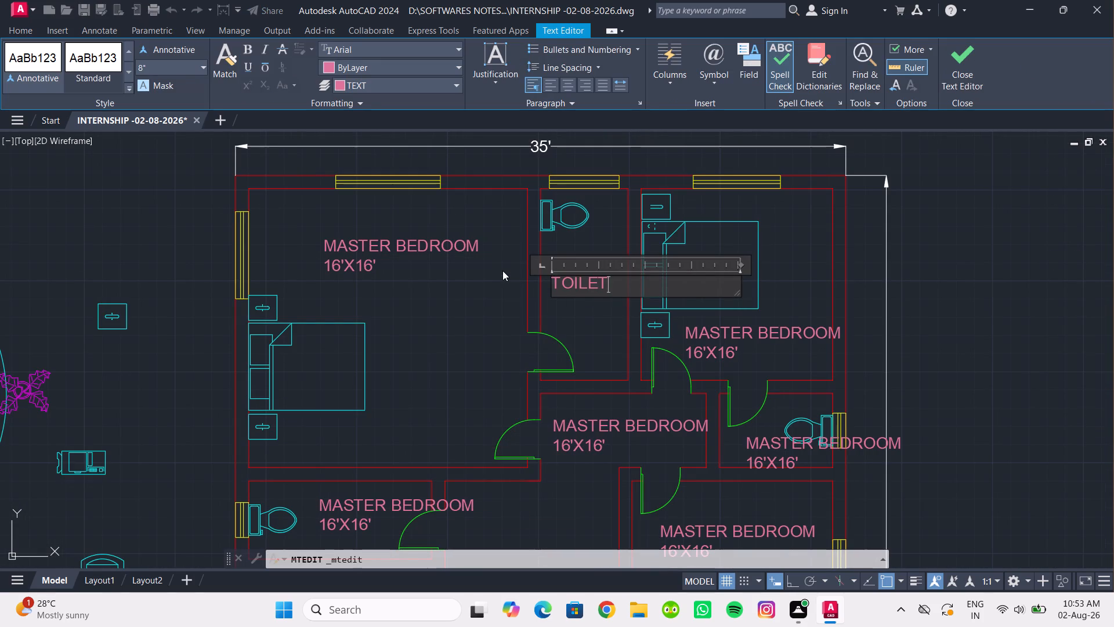
key("Return")
type("5'X")
type("11'")
left_click(487, 284)
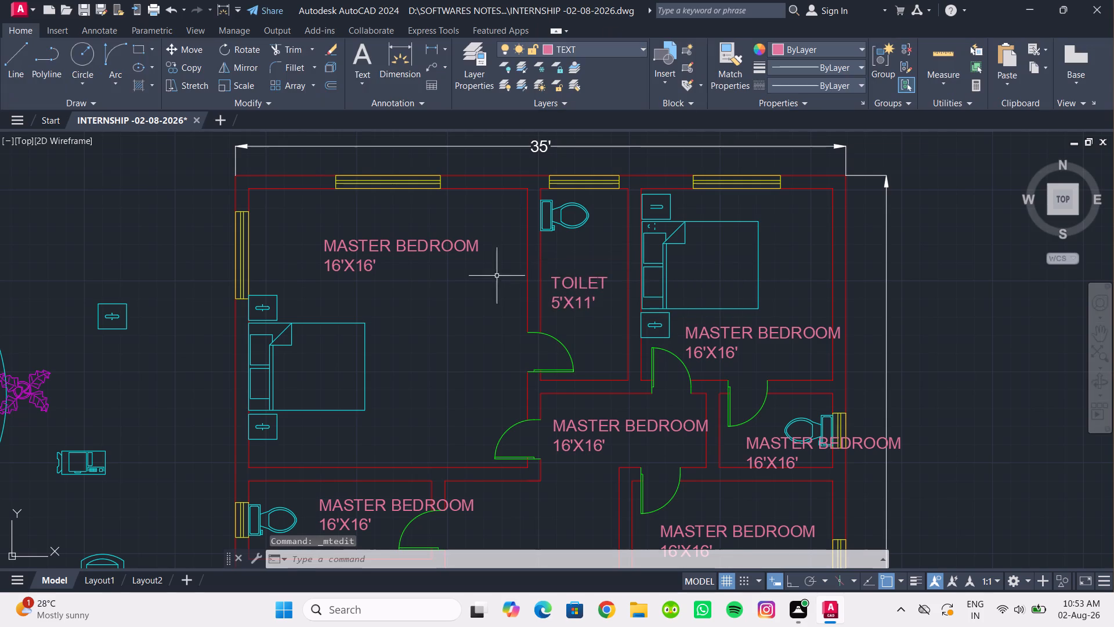
Change the label copy in the northeast bedroom to read KID'S BEDROOM with 11'X11' on the second line.
double_click(712, 330)
left_click_drag(754, 360, 639, 327)
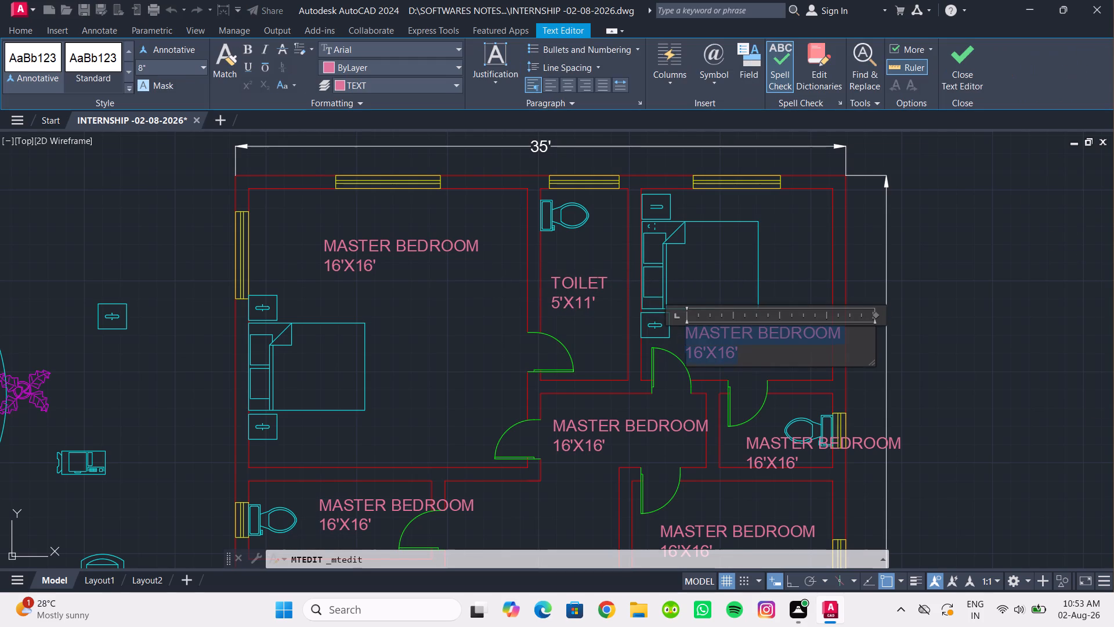
left_click_drag(639, 327, 638, 327)
type("KID'S")
key("space")
type("BEDROOM")
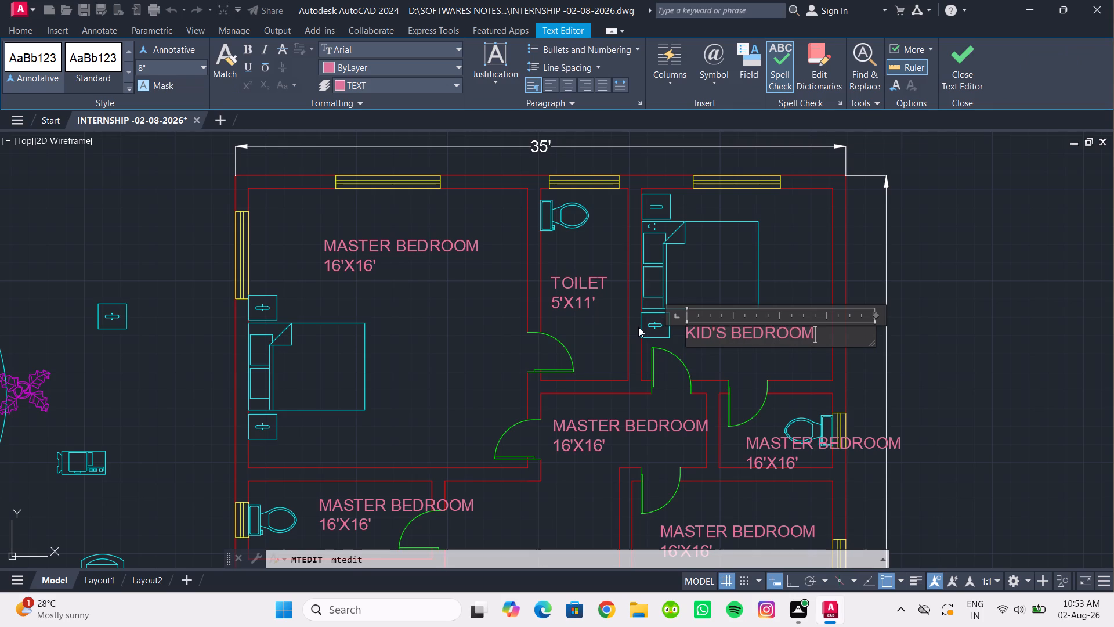
key("Return")
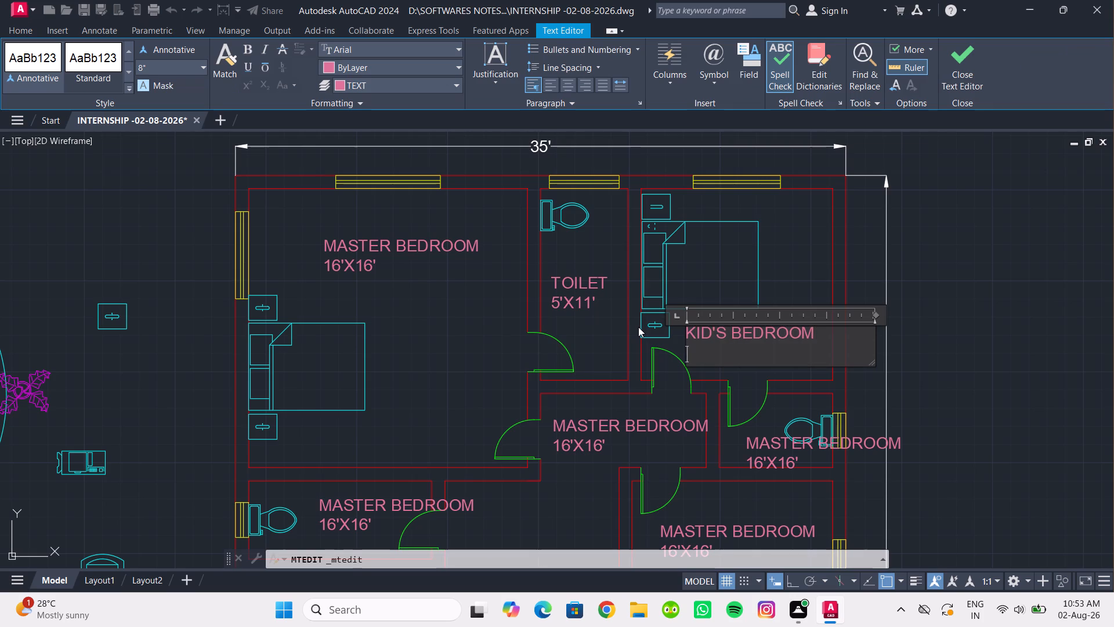
type("11'")
type("X11'")
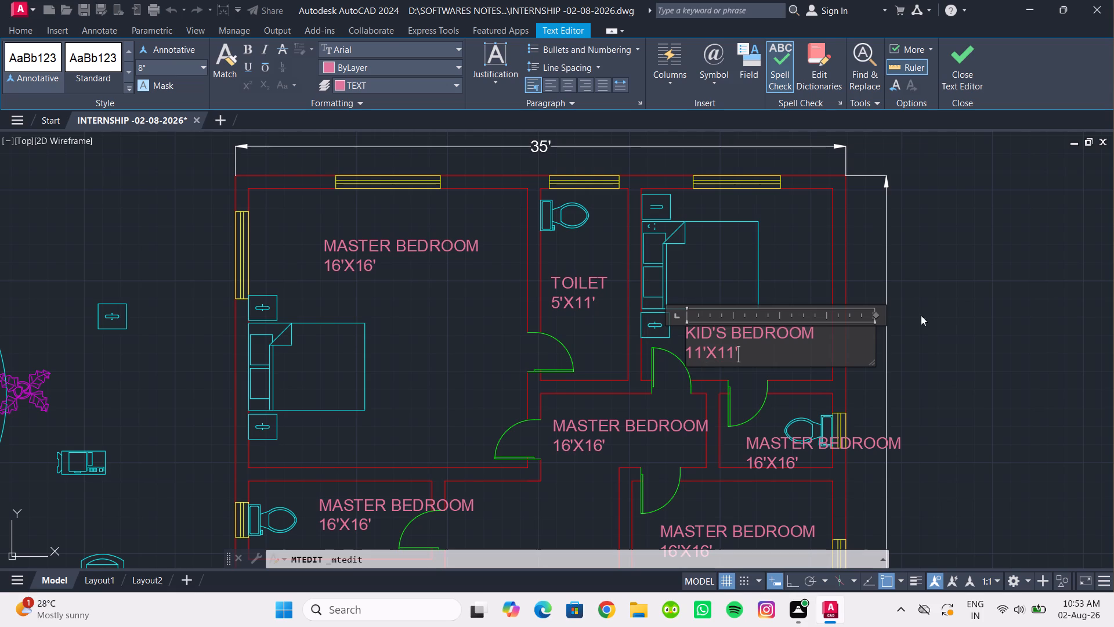
left_click(986, 321)
Change the label copy in the central passage to read PASSAGE with 9'6"X4'3" on the second line.
scroll(813, 366, "down", 1)
middle_click_drag(813, 366, 792, 334)
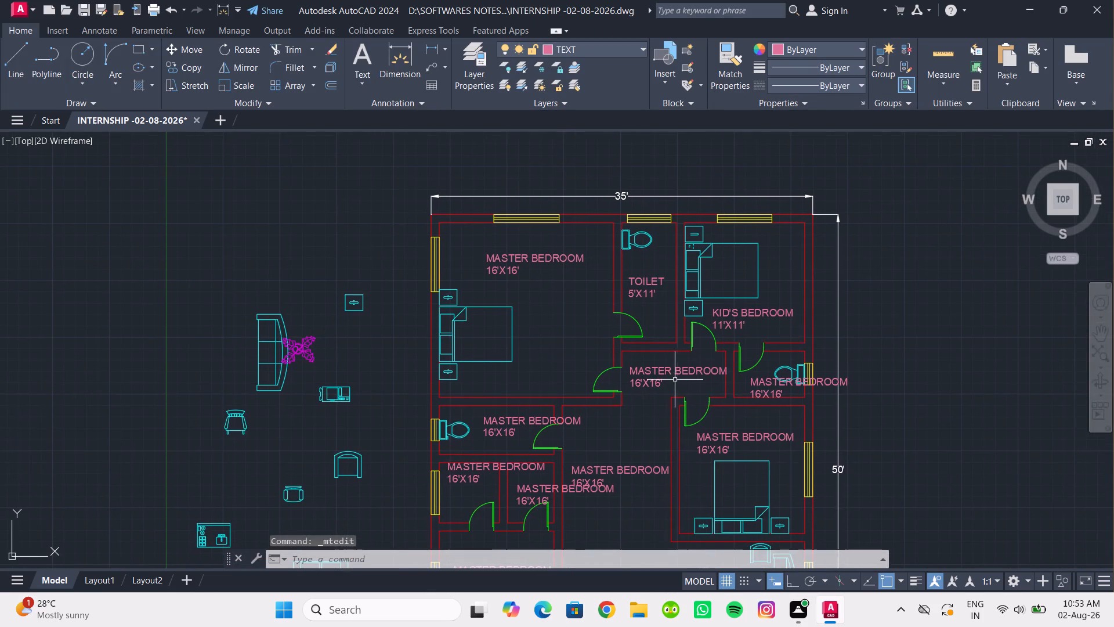
scroll(675, 380, "up", 2)
double_click(649, 361)
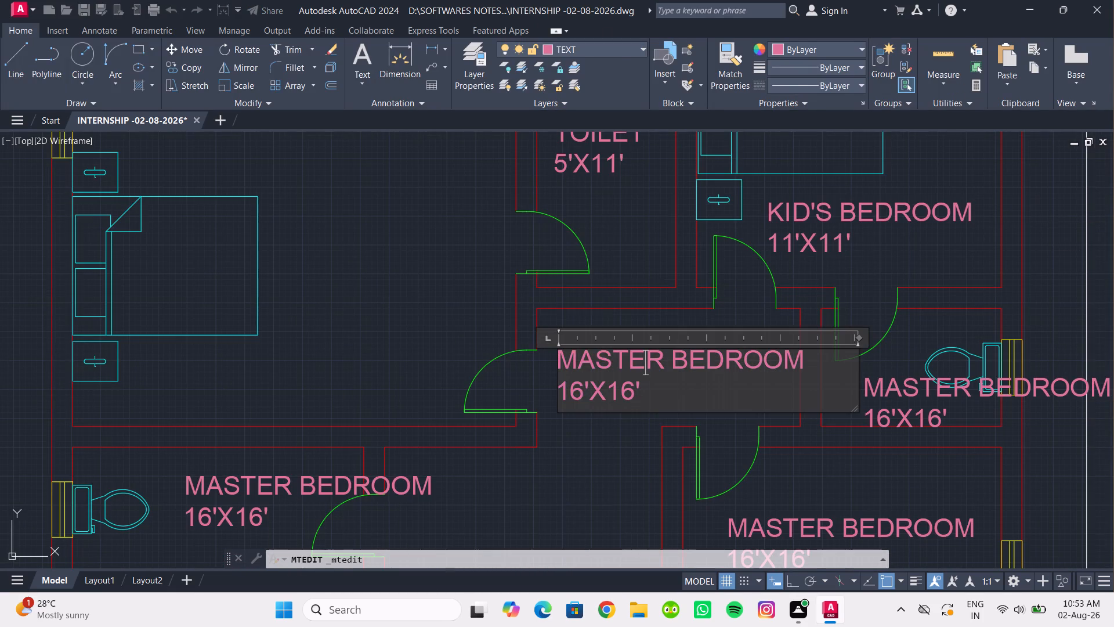
left_click_drag(660, 390, 529, 353)
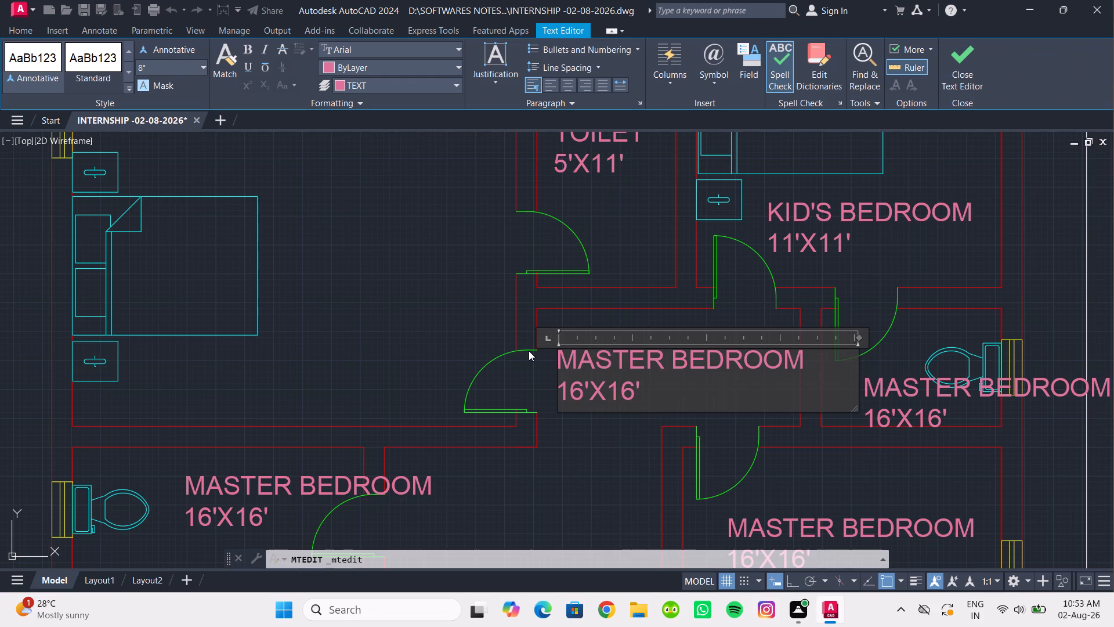
type("PAA")
key("BackSpace")
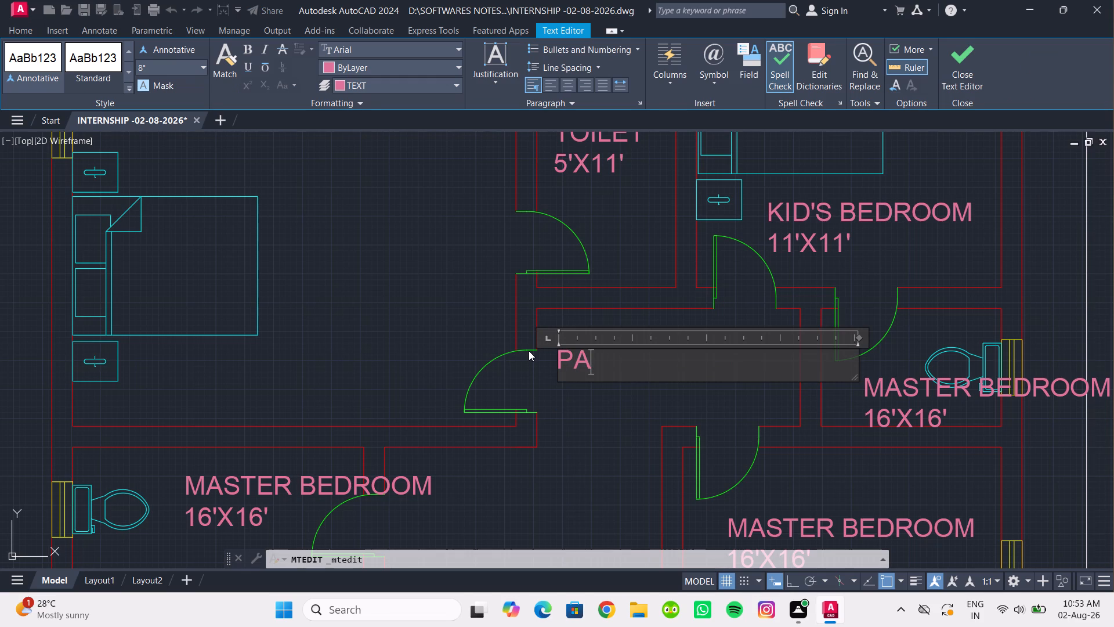
type("SSAGE")
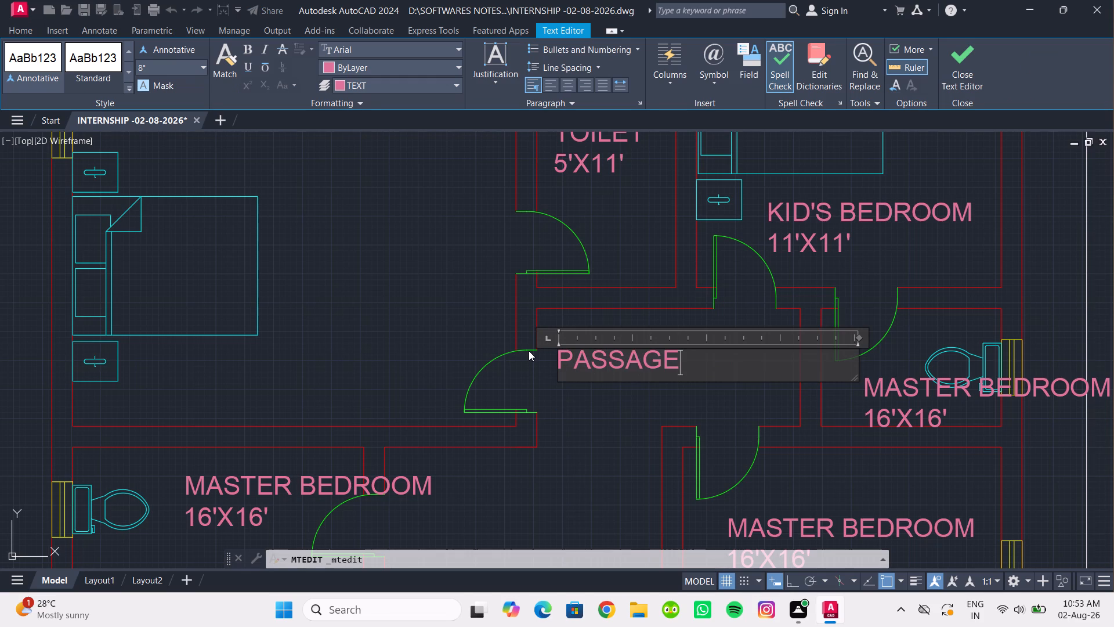
key("Return")
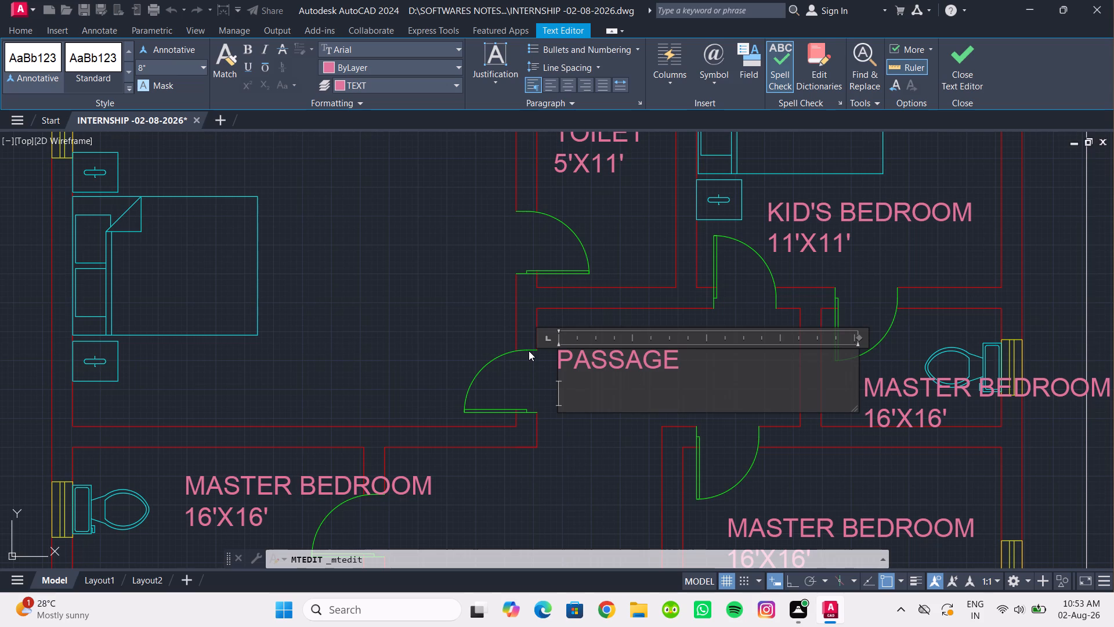
type("9'6\"")
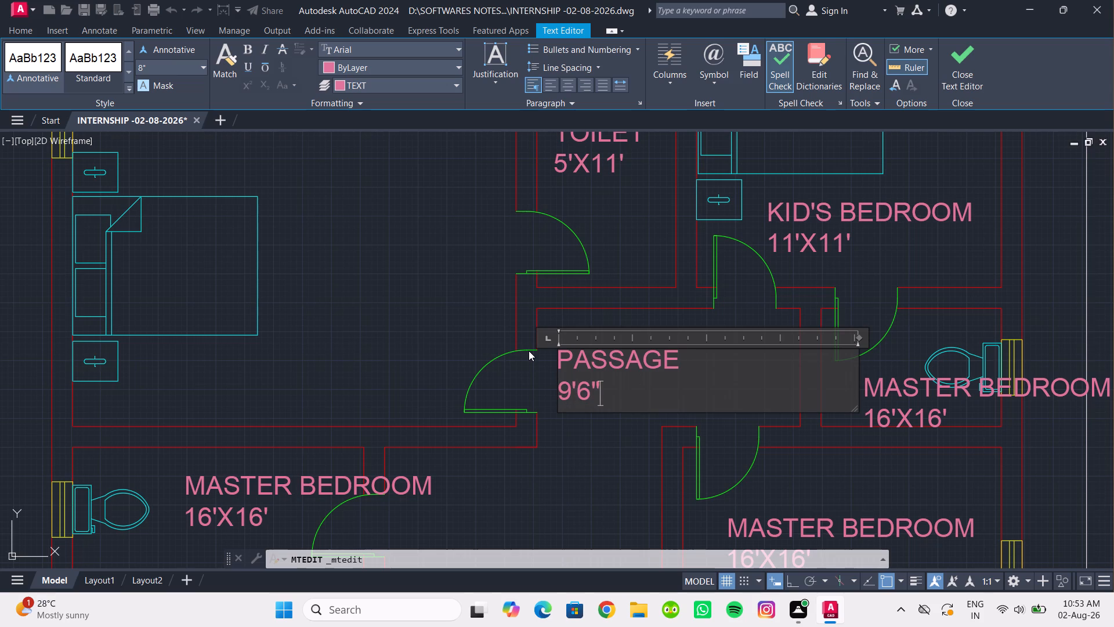
key("x")
type("4'3\"")
left_click(583, 464)
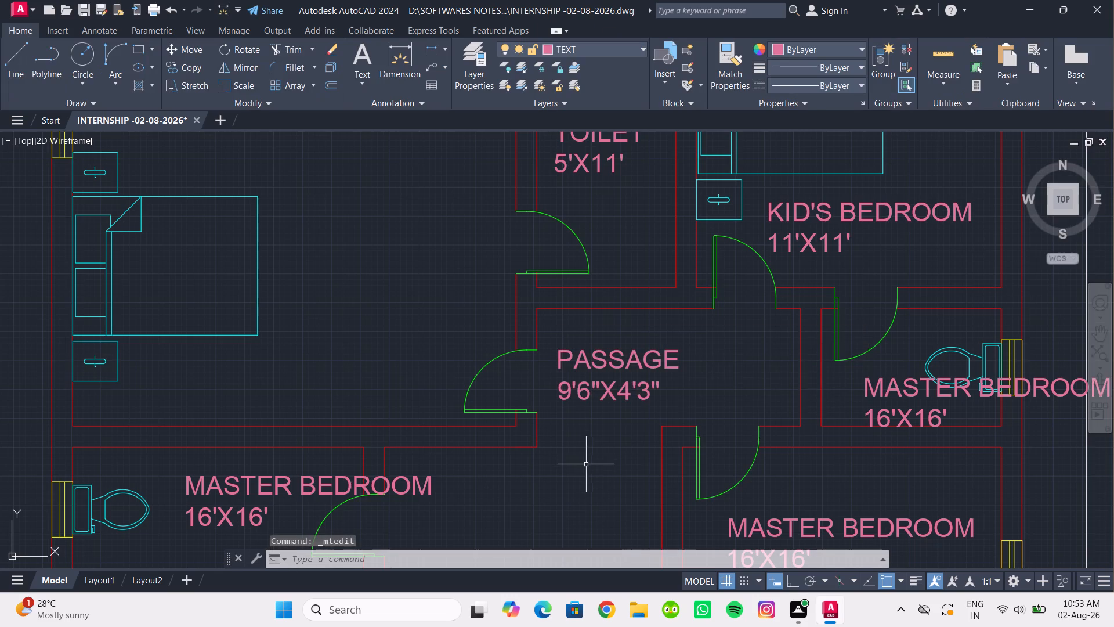
Change the label copy in the east toilet to read TOILET with 6'6"X4'3" on the second line.
scroll(591, 467, "down", 1)
middle_click_drag(591, 467, 493, 451)
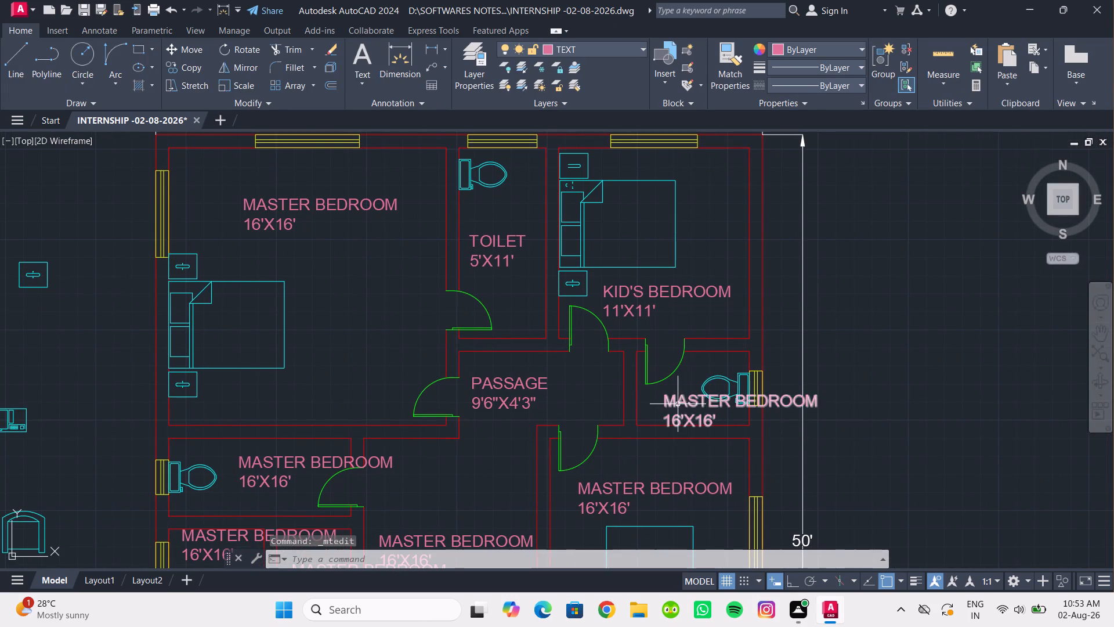
double_click(678, 404)
left_click_drag(733, 421, 651, 393)
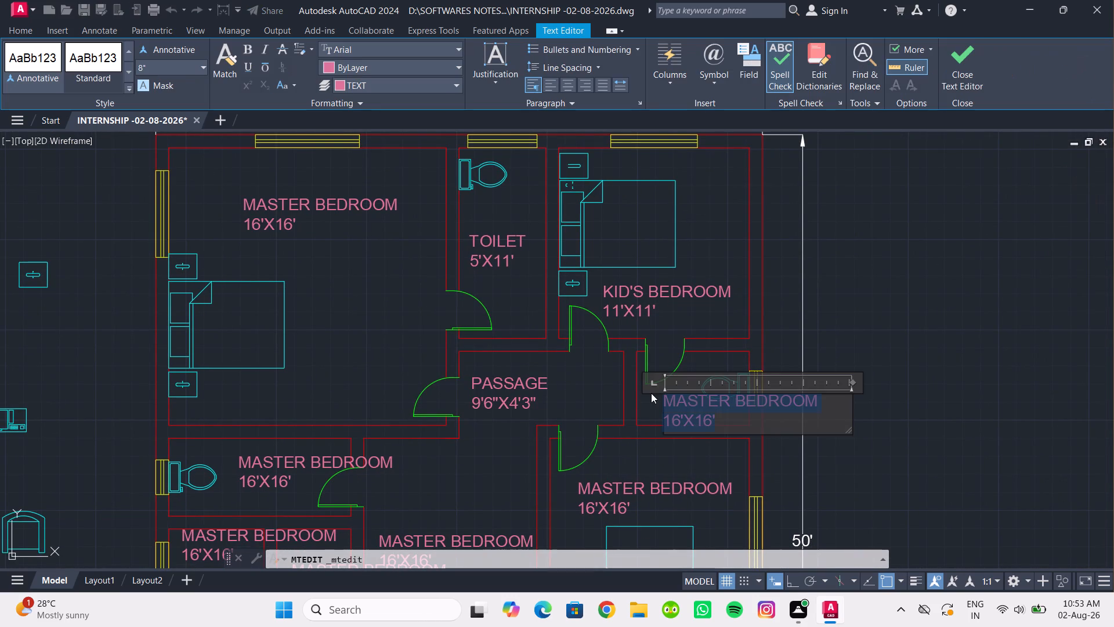
type("TOILET")
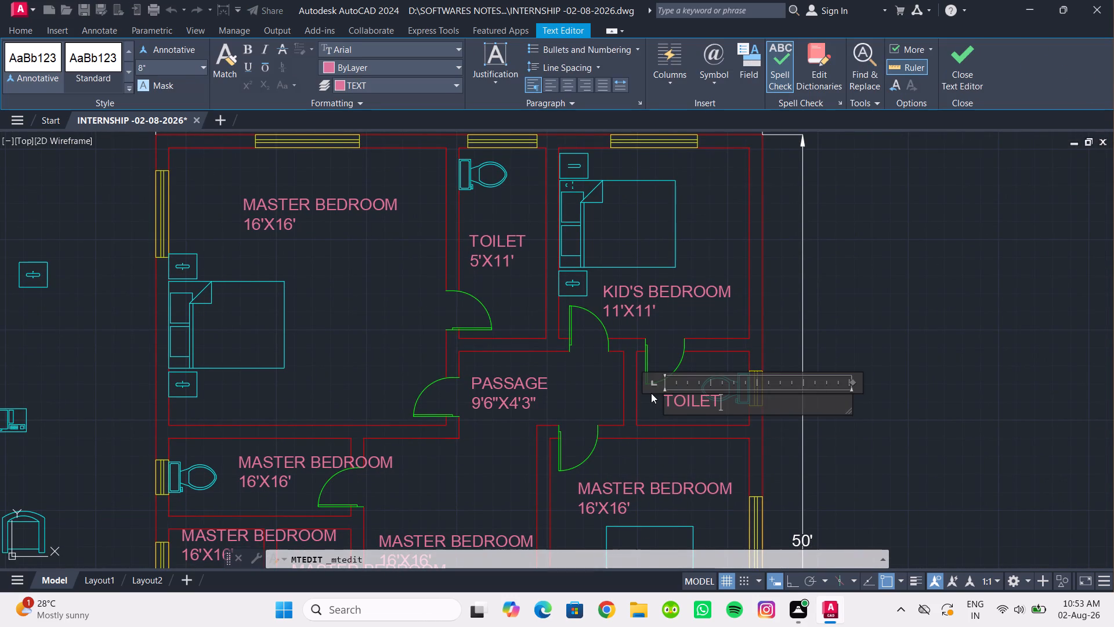
key("Return")
type("6'6\"")
key("x")
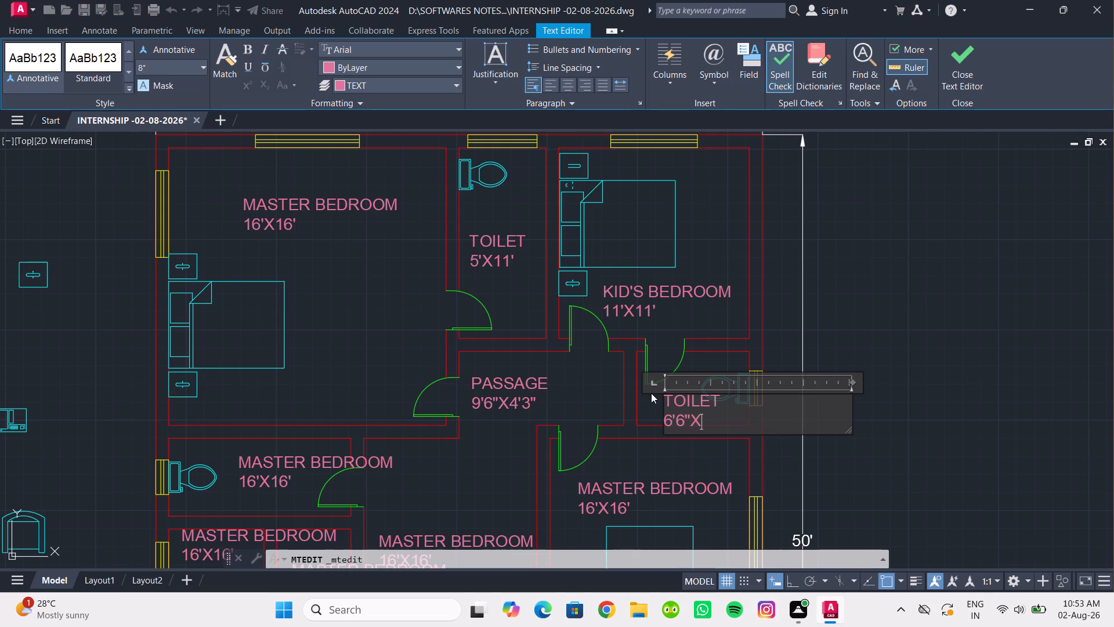
type("4'6")
key("BackSpace")
type("3\"")
left_click(903, 427)
Move the east toilet's label west and slightly up, so it sits below the door swing and clear of the WC.
scroll(711, 422, "up", 1)
middle_click_drag(705, 420, 703, 437)
left_click(661, 411)
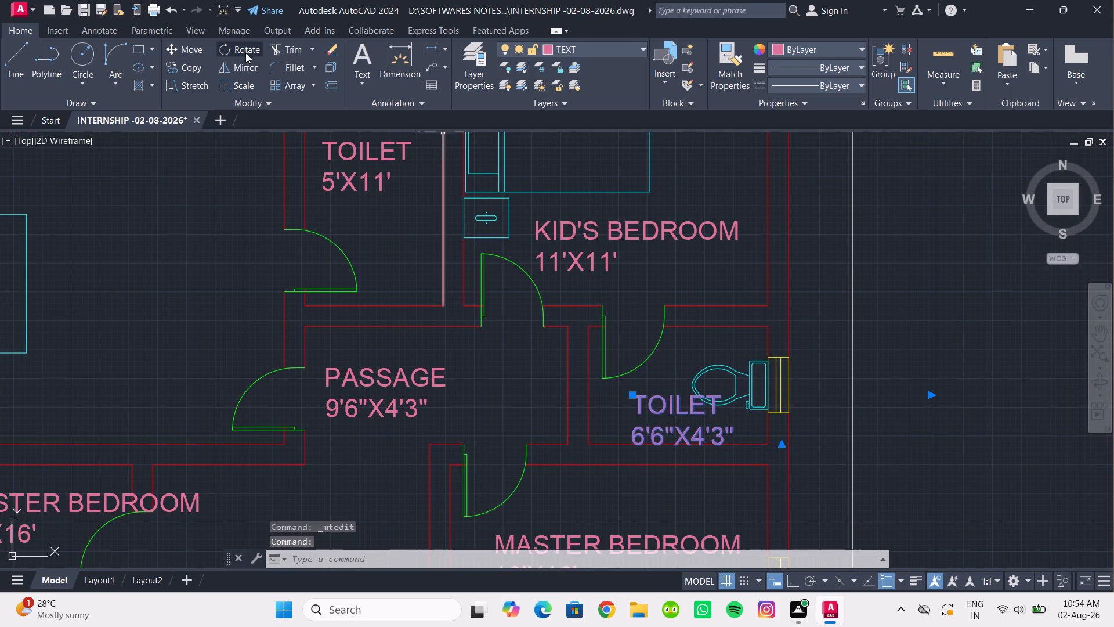
left_click(186, 54)
scroll(587, 350, "up", 3)
middle_click_drag(602, 386, 519, 181)
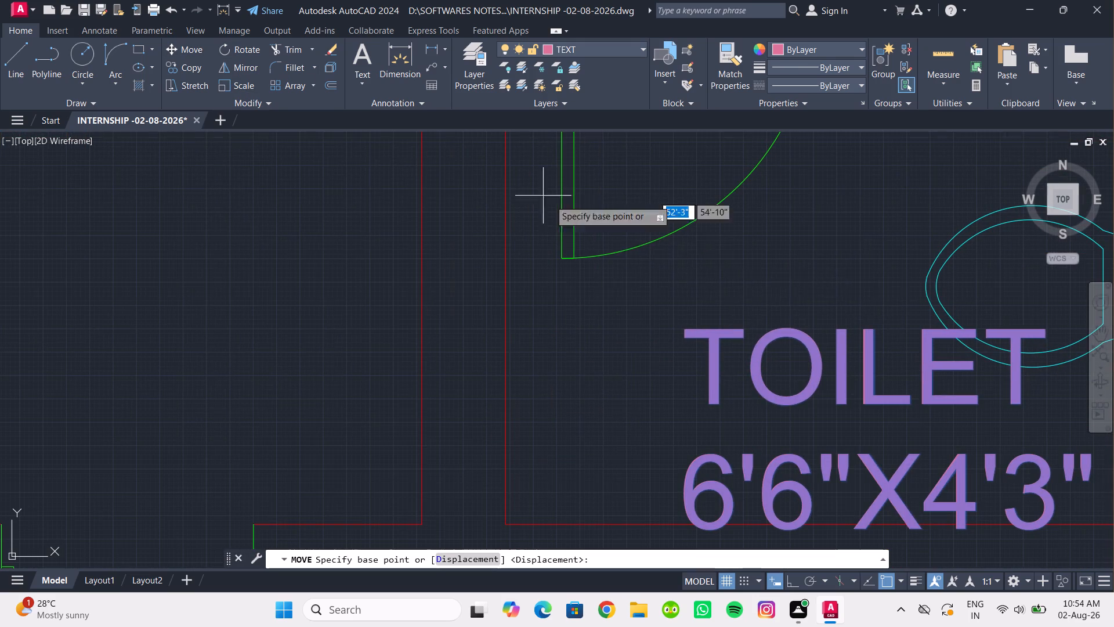
left_click_drag(691, 335, 648, 323)
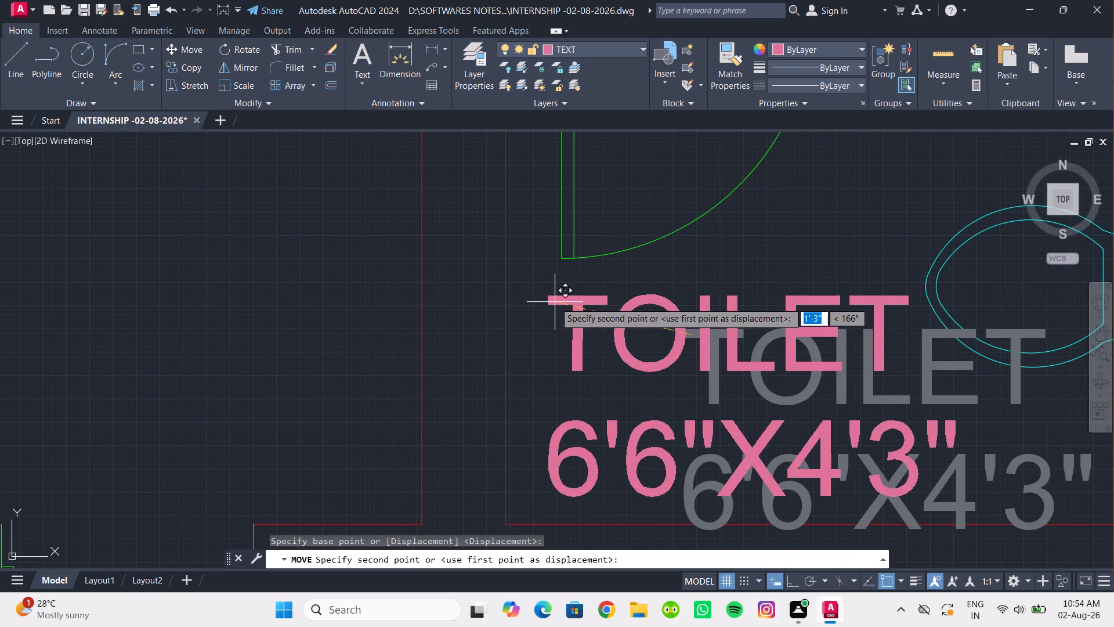
left_click(555, 302)
Change the label copy in the east bedroom to read GUEST BEDROOM with 11'X11' on the second line.
scroll(612, 307, "down", 5)
middle_click_drag(637, 359, 640, 318)
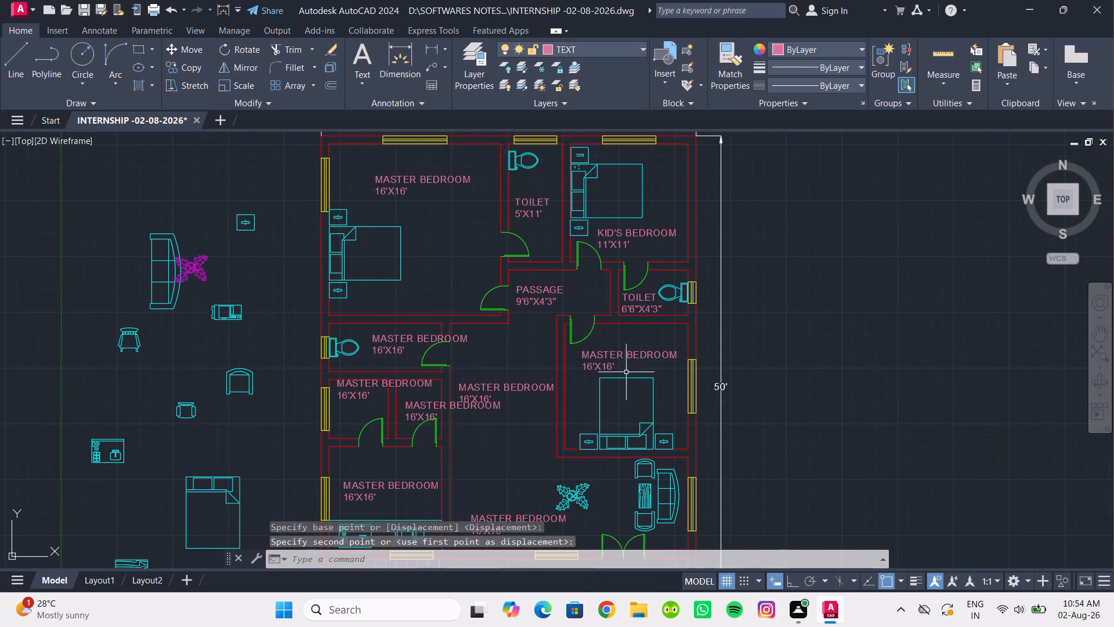
scroll(608, 377, "up", 1)
middle_click_drag(608, 377, 594, 365)
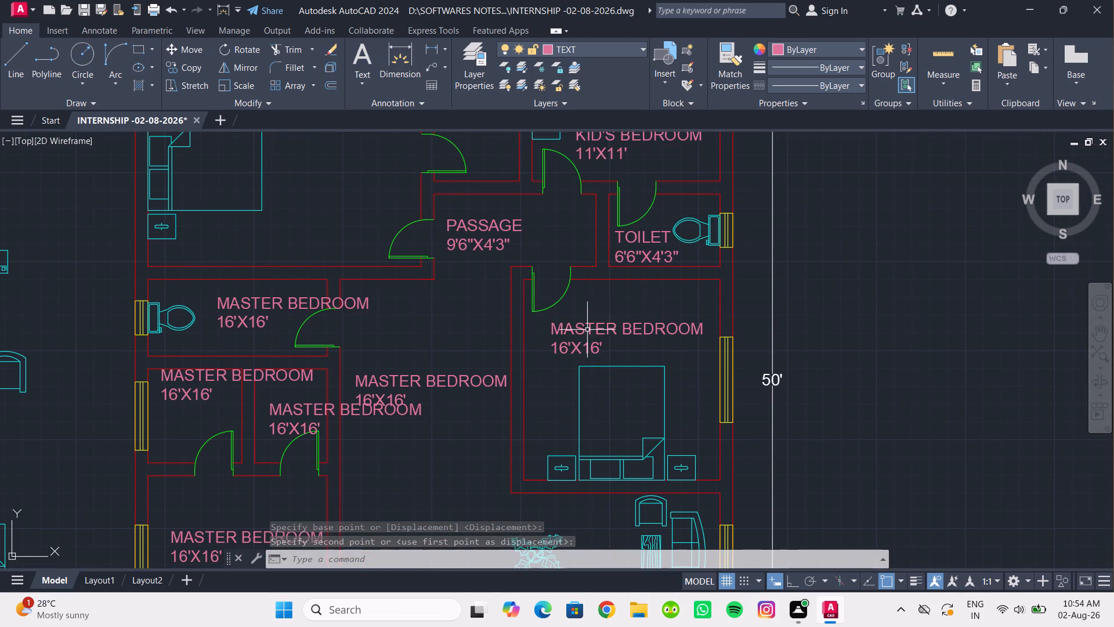
left_click(587, 330)
left_click(581, 333)
double_click(574, 330)
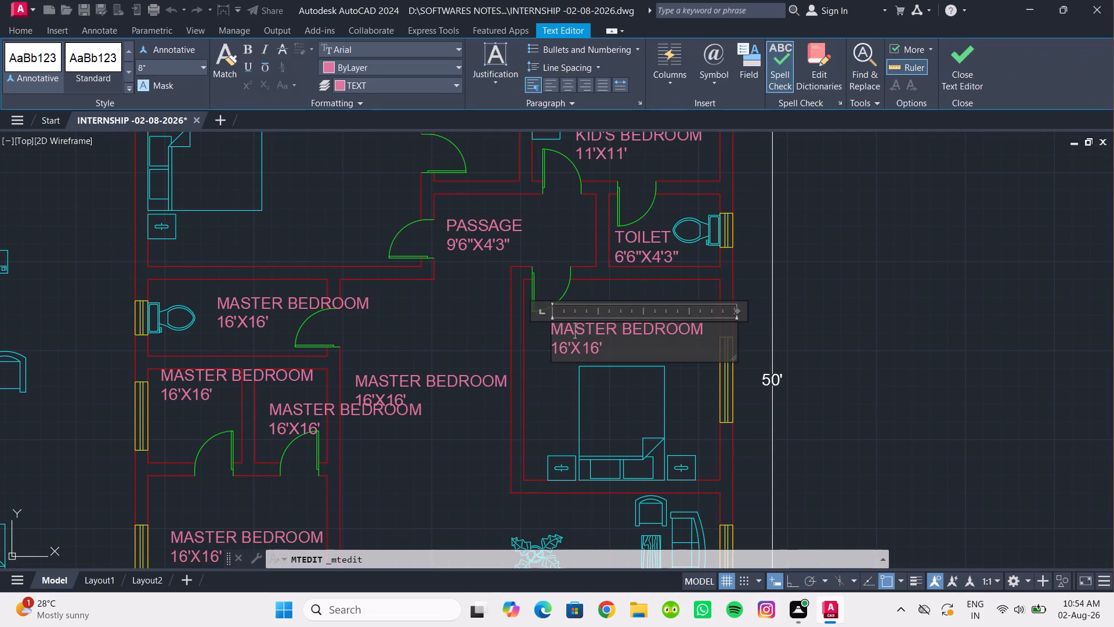
left_click_drag(616, 355, 518, 309)
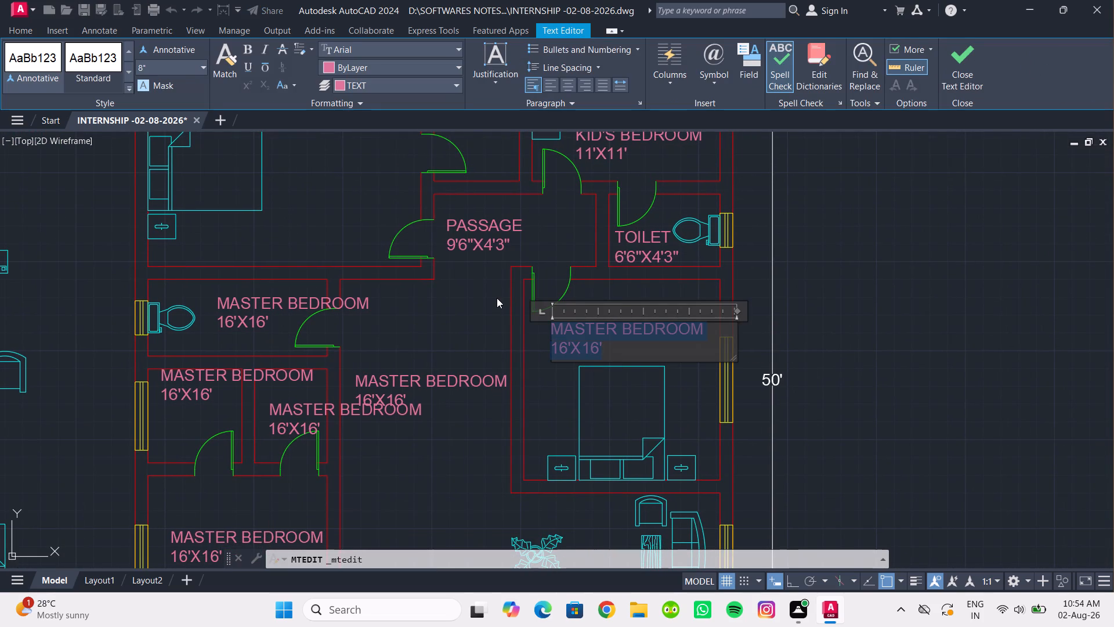
type("GUEST")
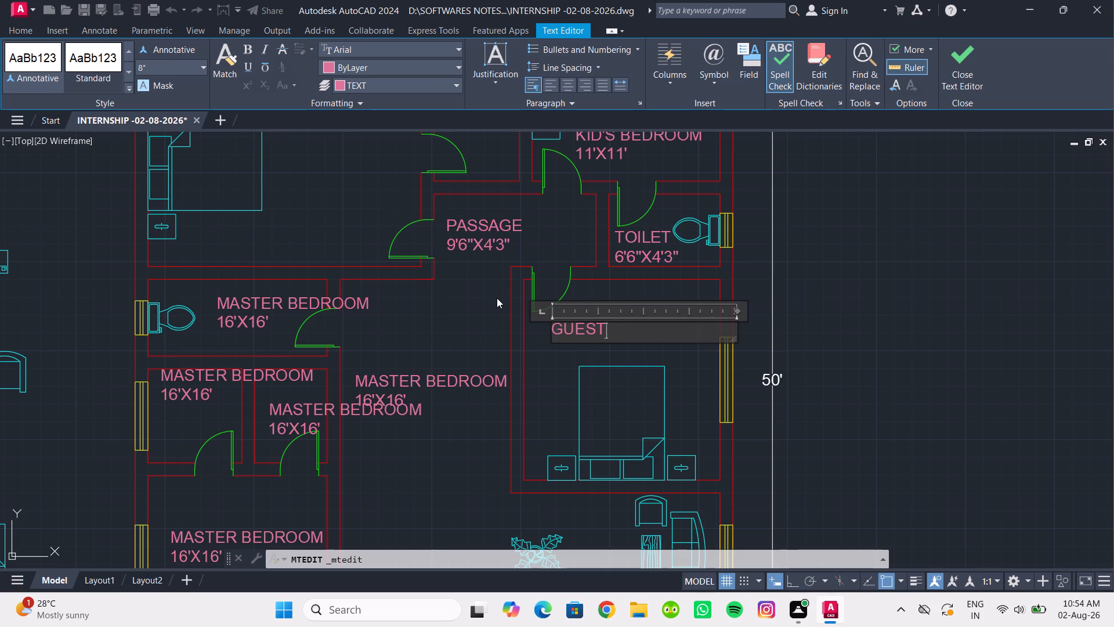
key("space")
type("BEDROO")
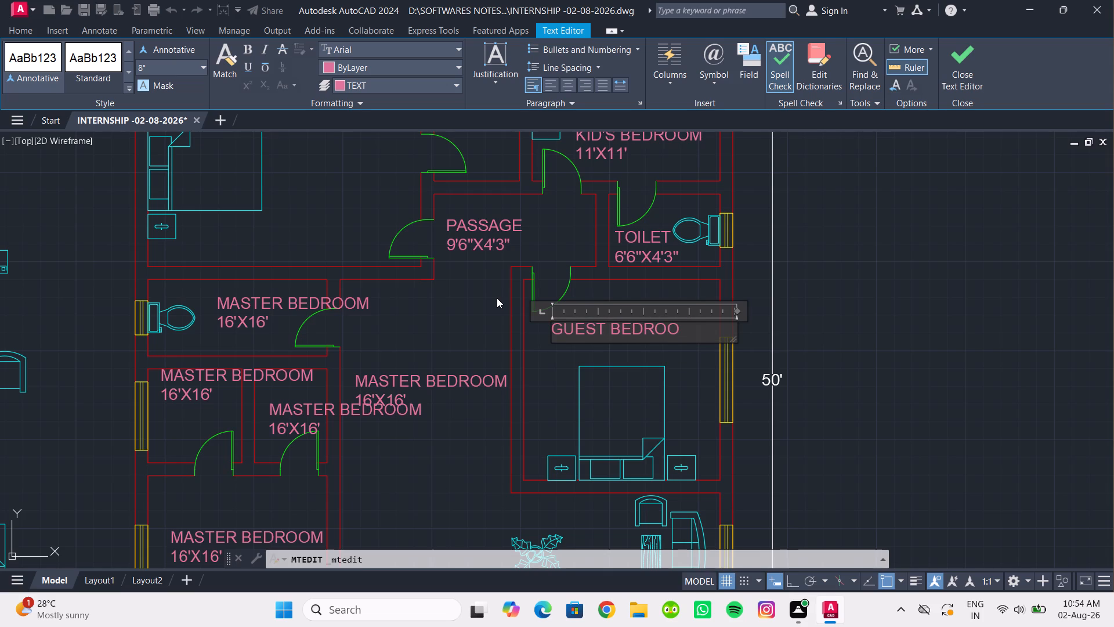
key("m")
key("Return")
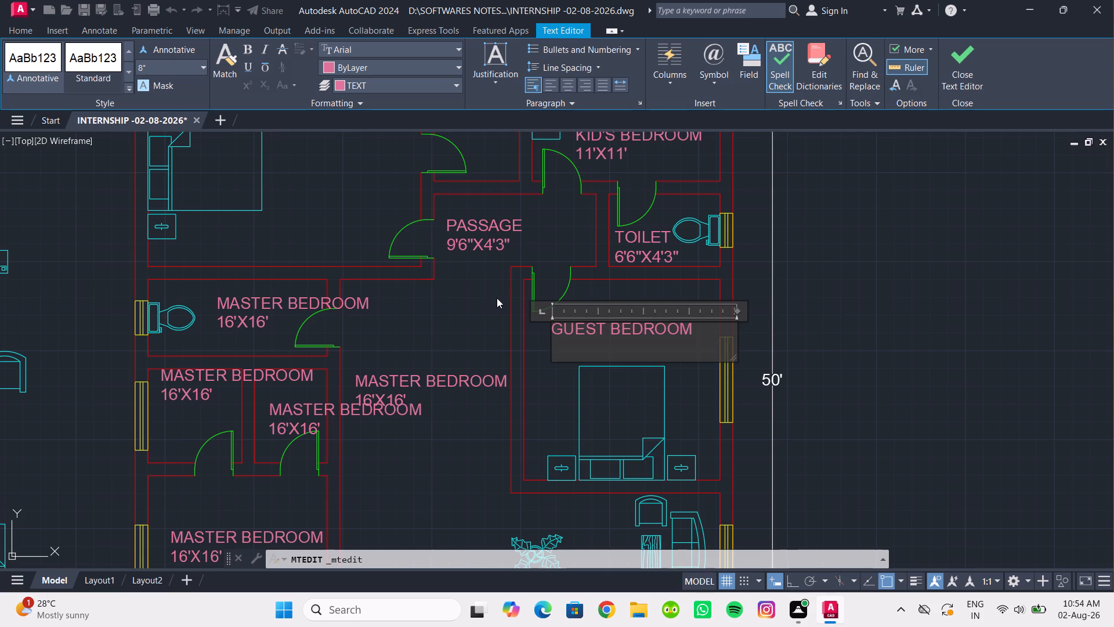
type("11'")
type("X11'")
left_click(829, 353)
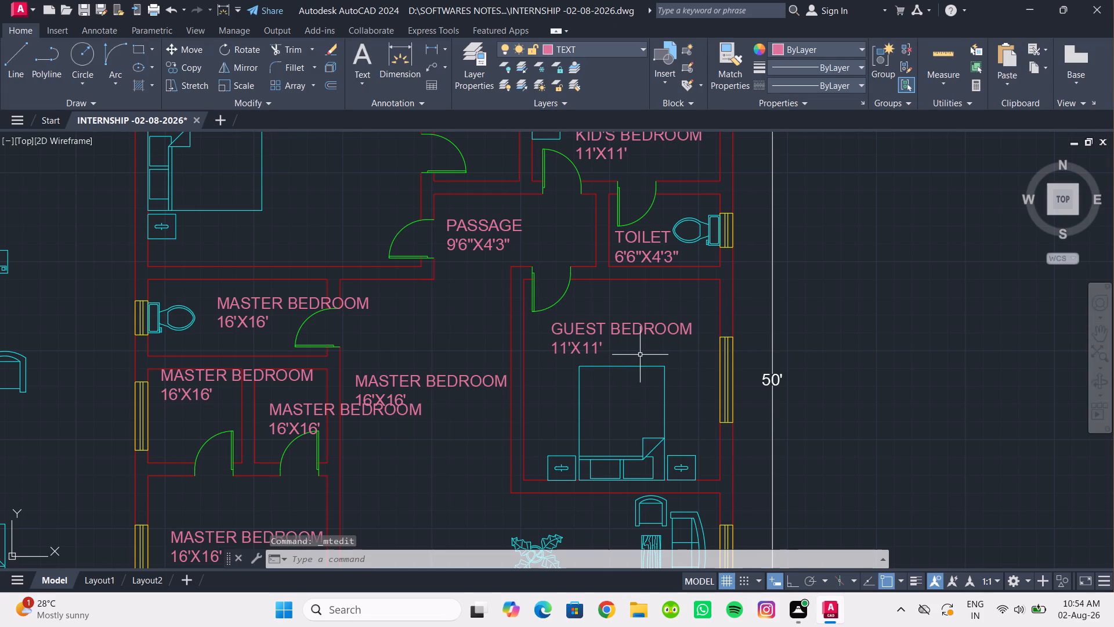
Change the label copy in the central hall west of the guest bedroom to read FOYER with 10'X11'9" on the second line.
double_click(451, 383)
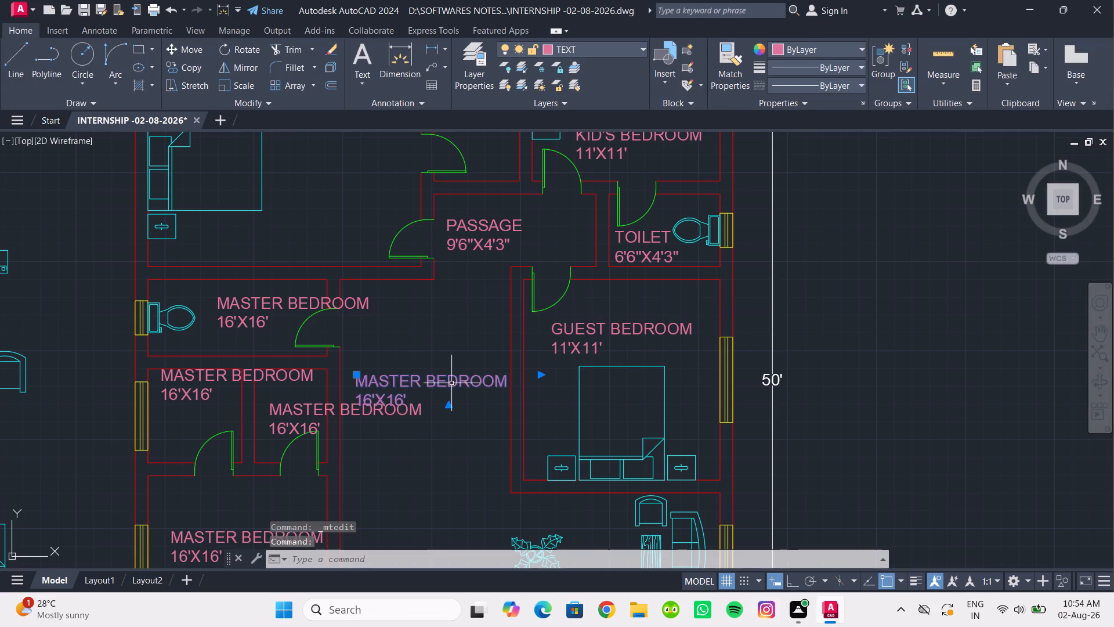
left_click_drag(427, 398, 344, 371)
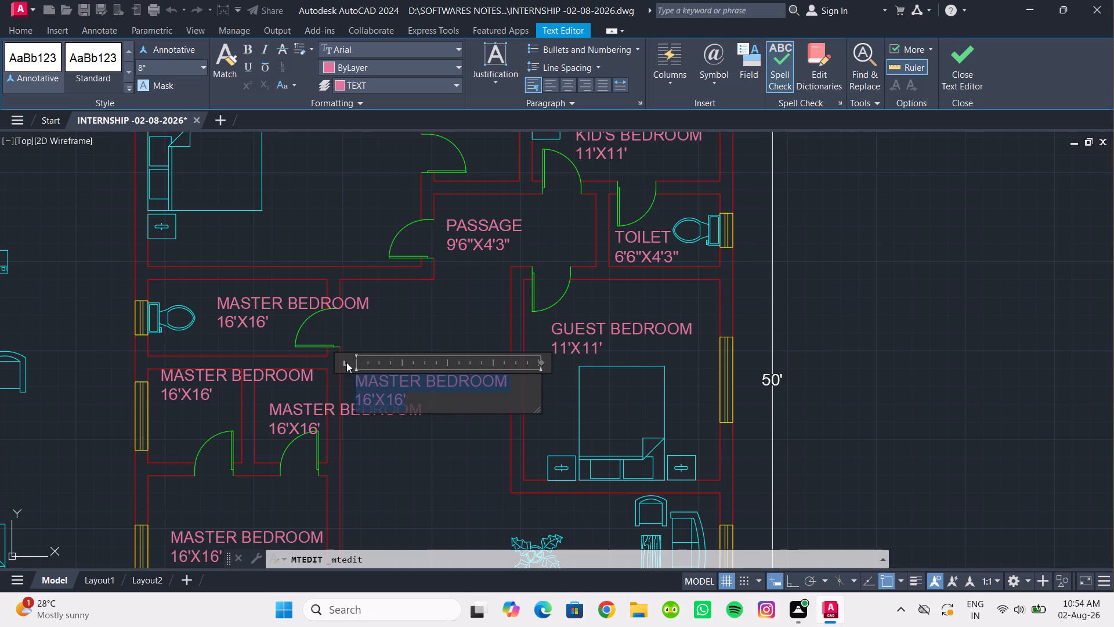
type("FO")
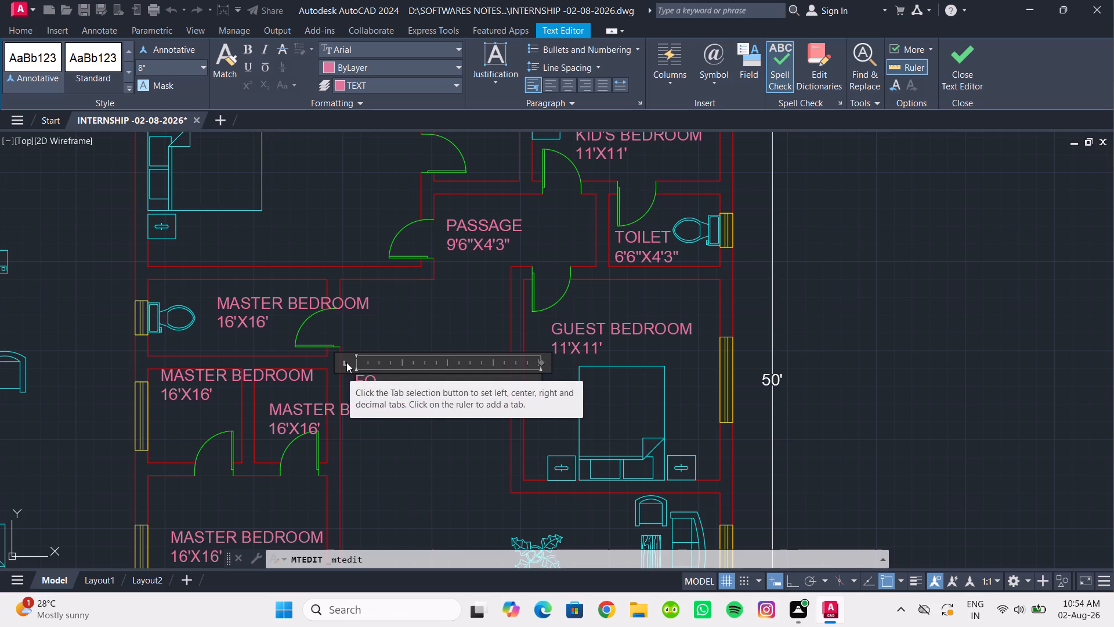
key("y")
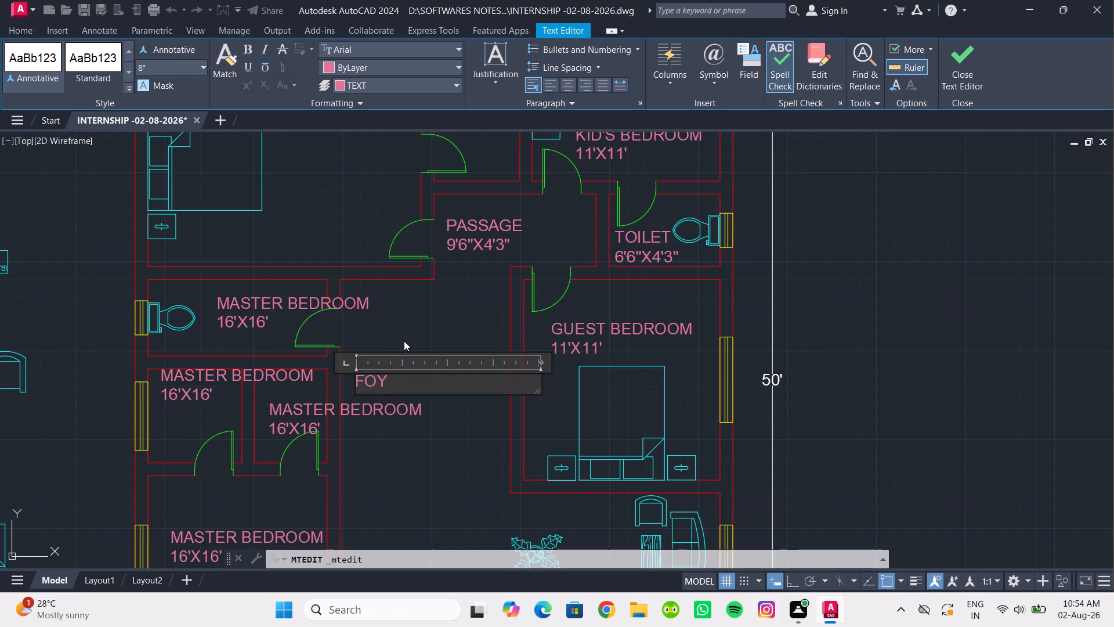
type("ER")
key("Return")
type("10'X")
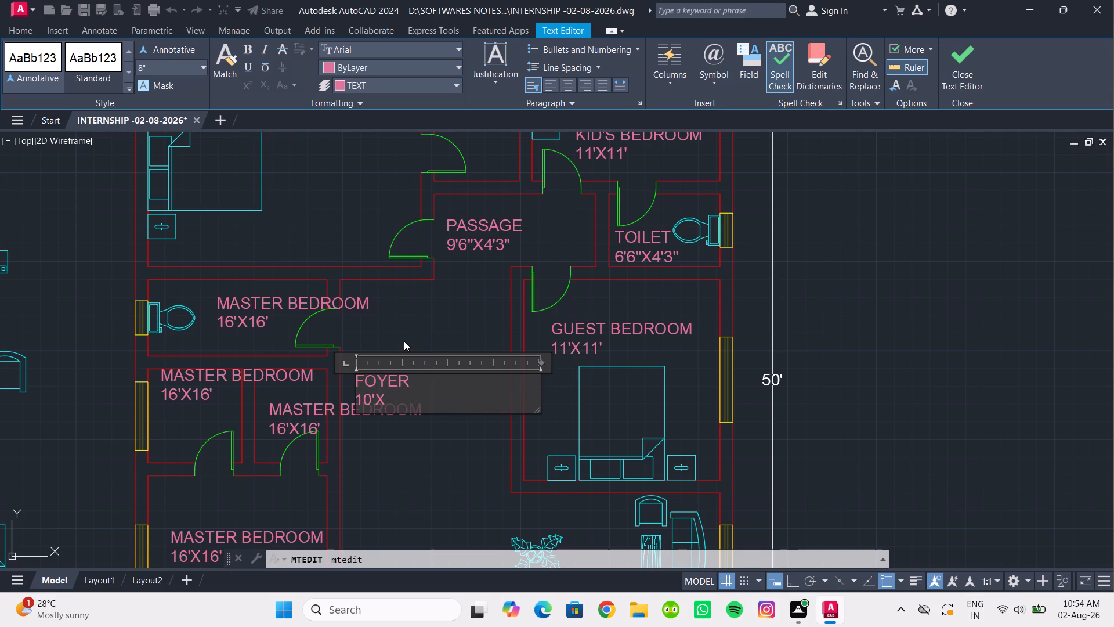
type("11'9\"")
left_click(393, 482)
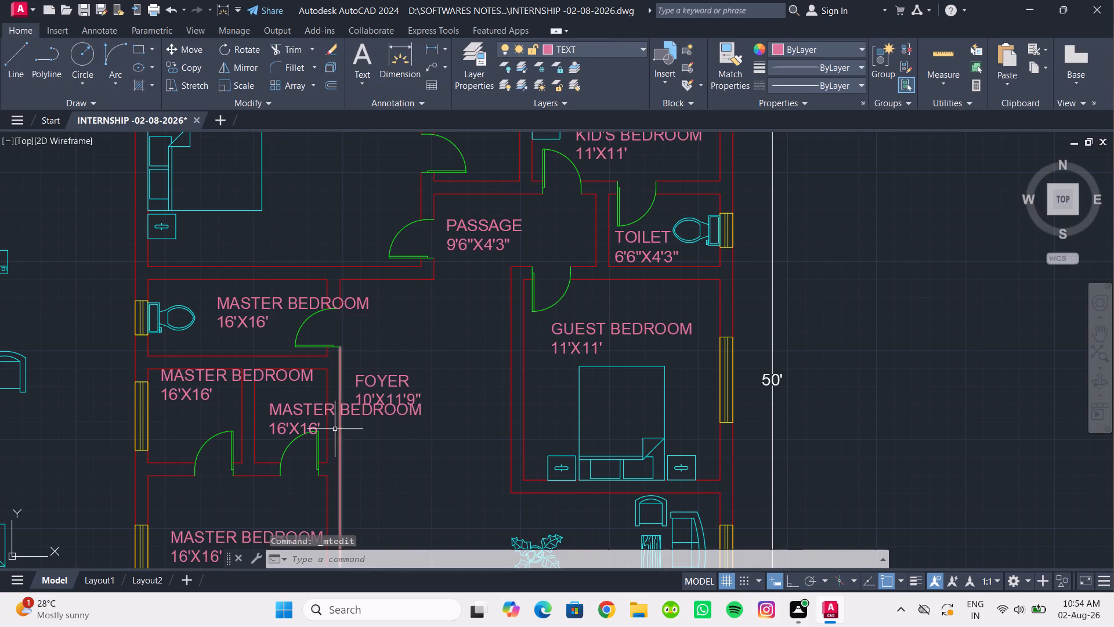
Change the label copy in the small room directly west of the foyer to read STORE with 5'X6'3" on the second line.
double_click(301, 413)
left_click_drag(333, 427, 256, 403)
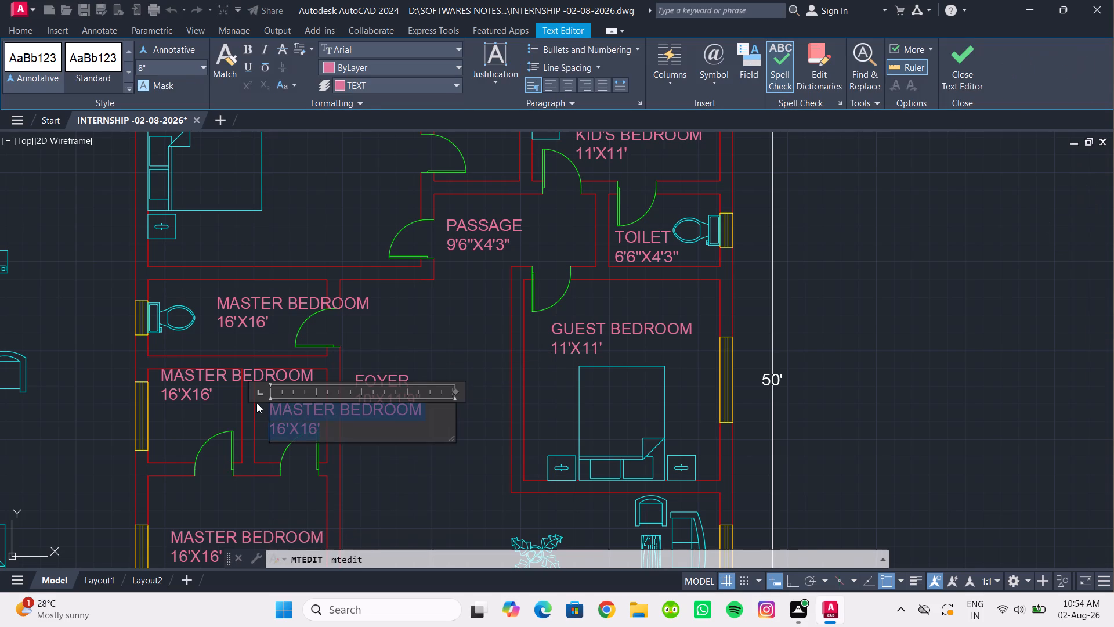
type("STORE")
key("space")
key("BackSpace")
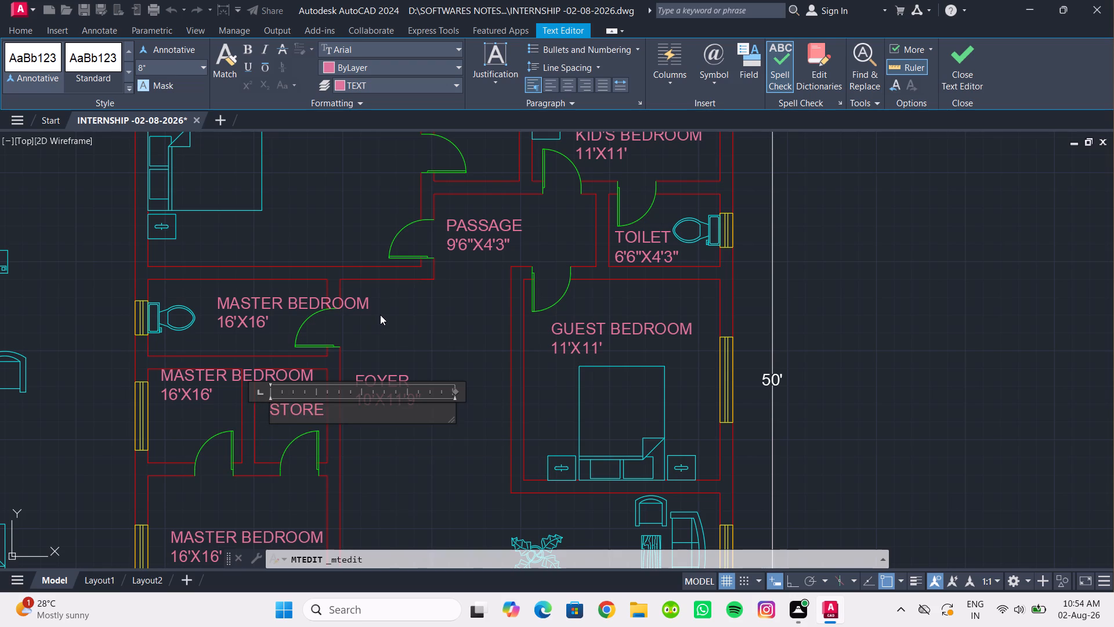
key("Return")
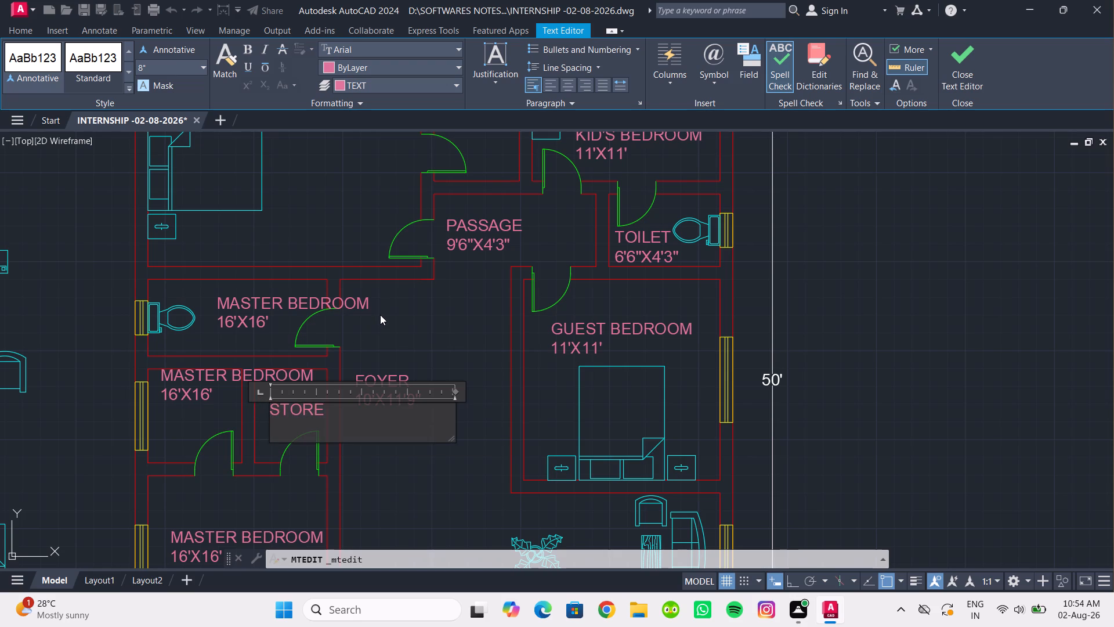
type("5'X")
type("6'")
type("3\"")
left_click(386, 487)
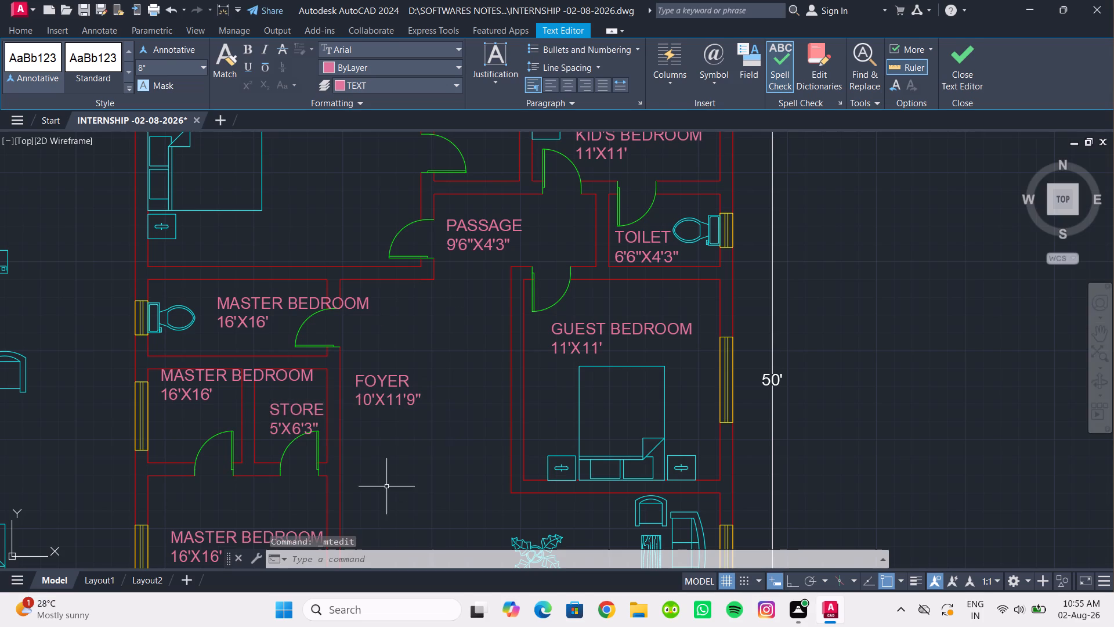
Move the STORE label slightly up and west so it sits inside the room, clear of the door swing.
scroll(291, 417, "up", 1)
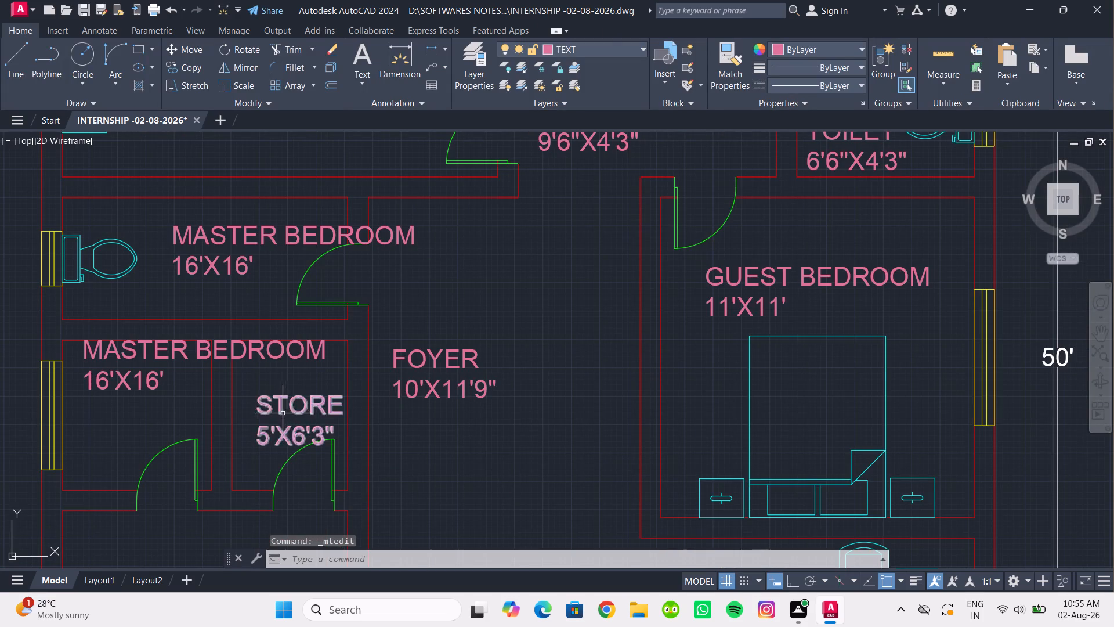
left_click(283, 407)
scroll(324, 412, "up", 1)
middle_click_drag(323, 411, 388, 423)
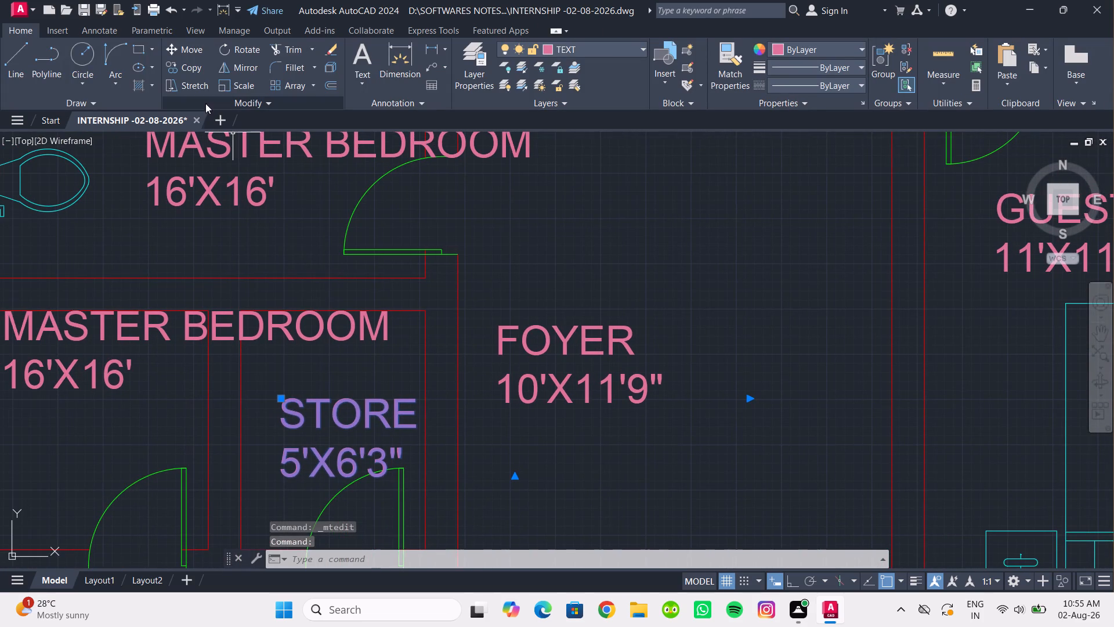
left_click(183, 55)
left_click_drag(308, 404, 291, 393)
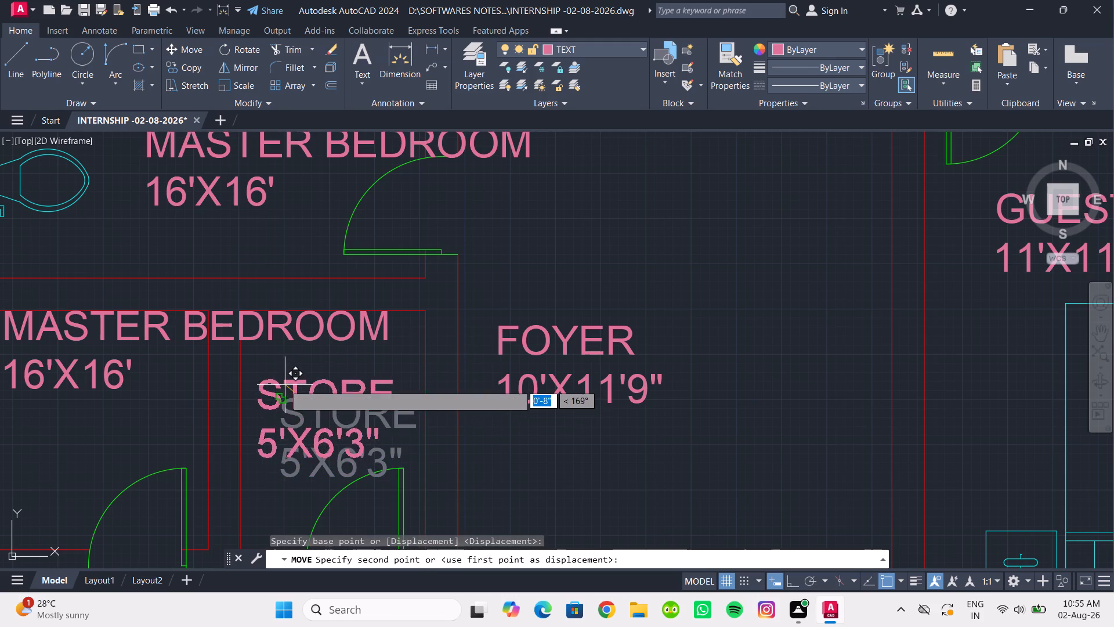
left_click(290, 376)
Change the label copy in the room west of the store to read WASH AREA with 5'6"X6'3" on the second line.
scroll(327, 414, "down", 1)
middle_click_drag(330, 416, 388, 432)
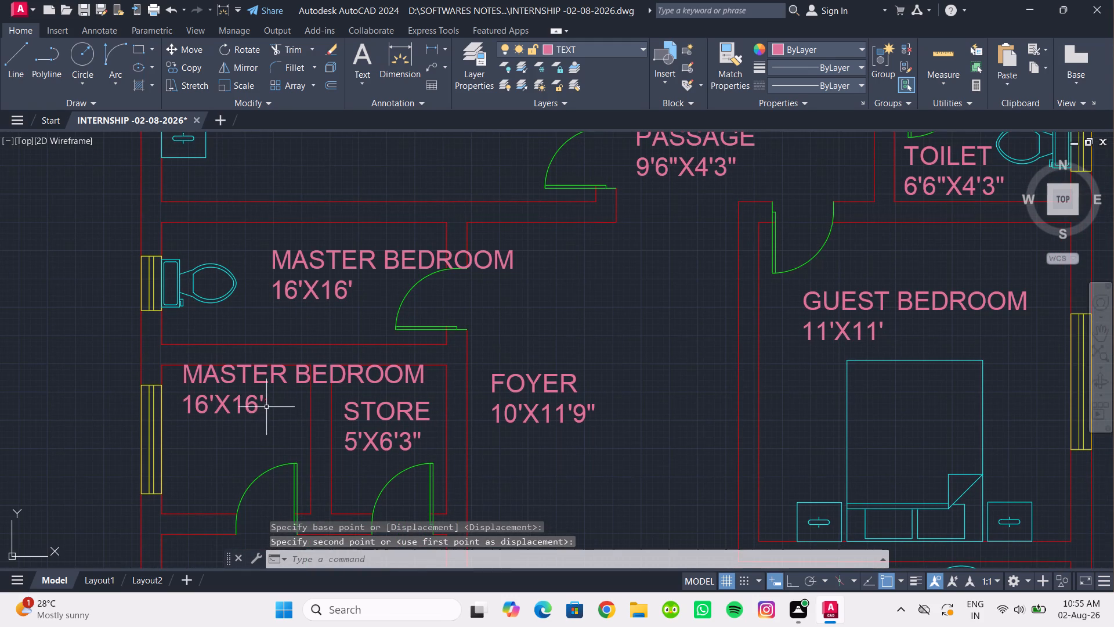
double_click(251, 402)
left_click_drag(289, 415, 120, 355)
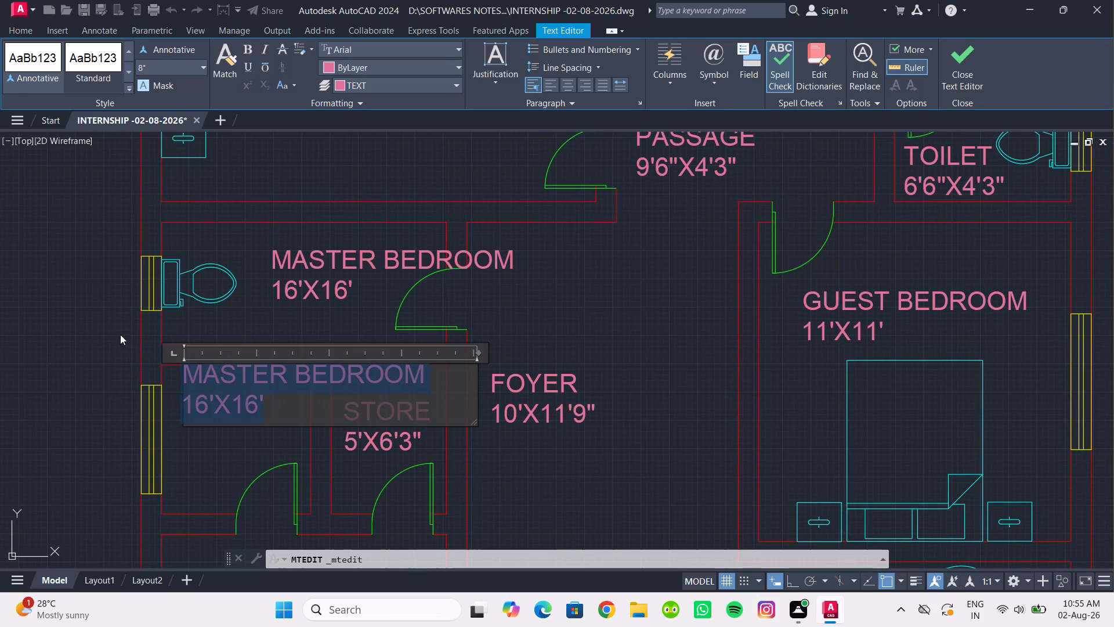
type("WASH AREA")
key("Return")
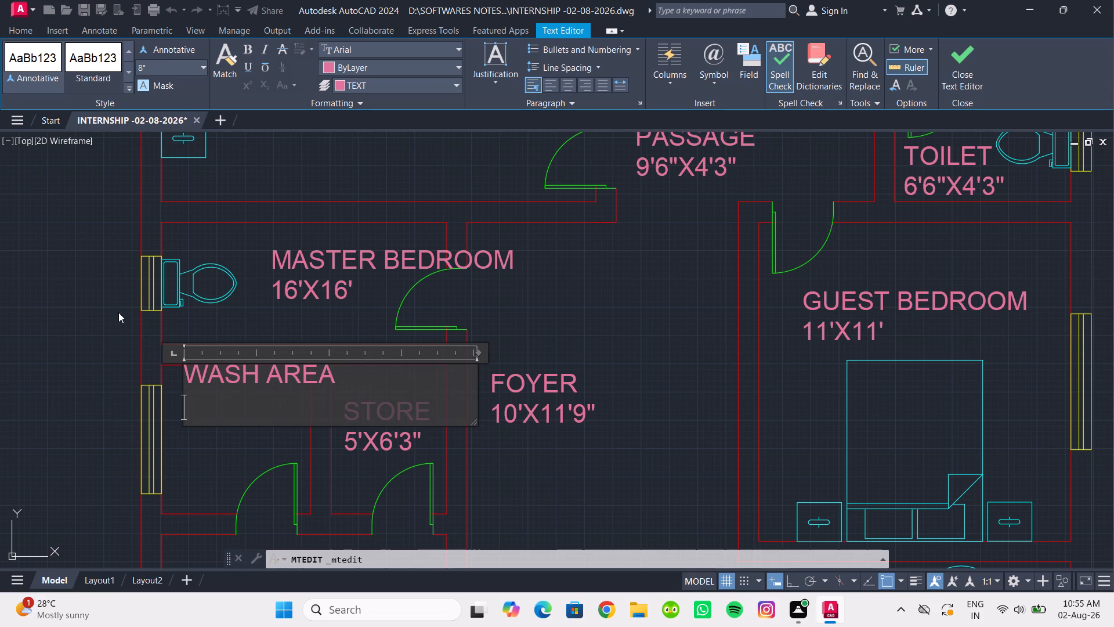
type("5'")
type("6\"X")
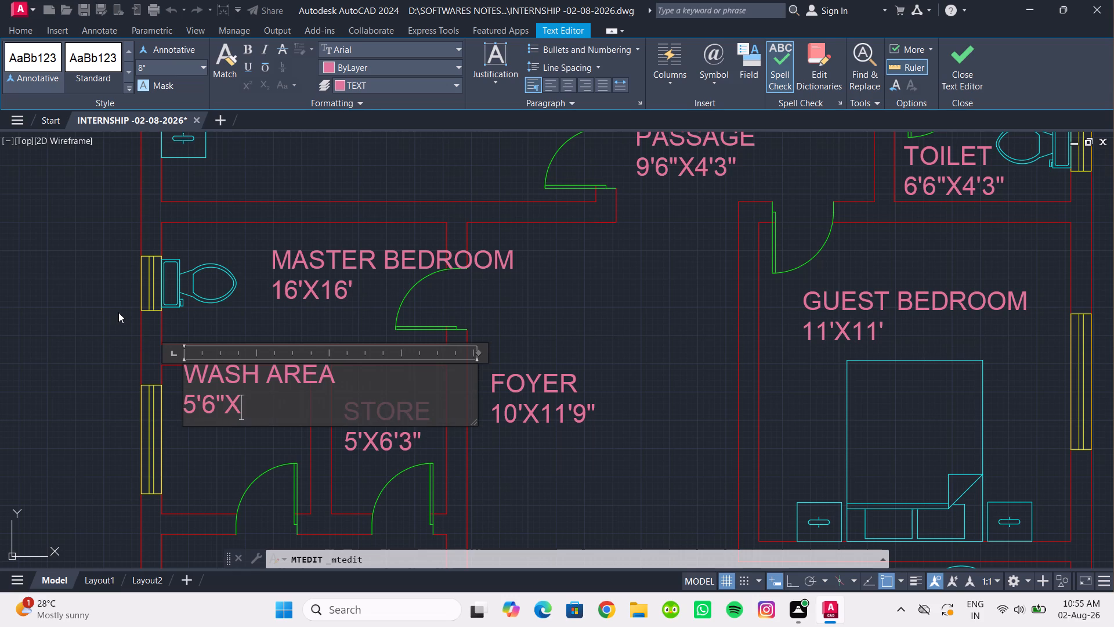
type("6'3\"")
left_click(649, 436)
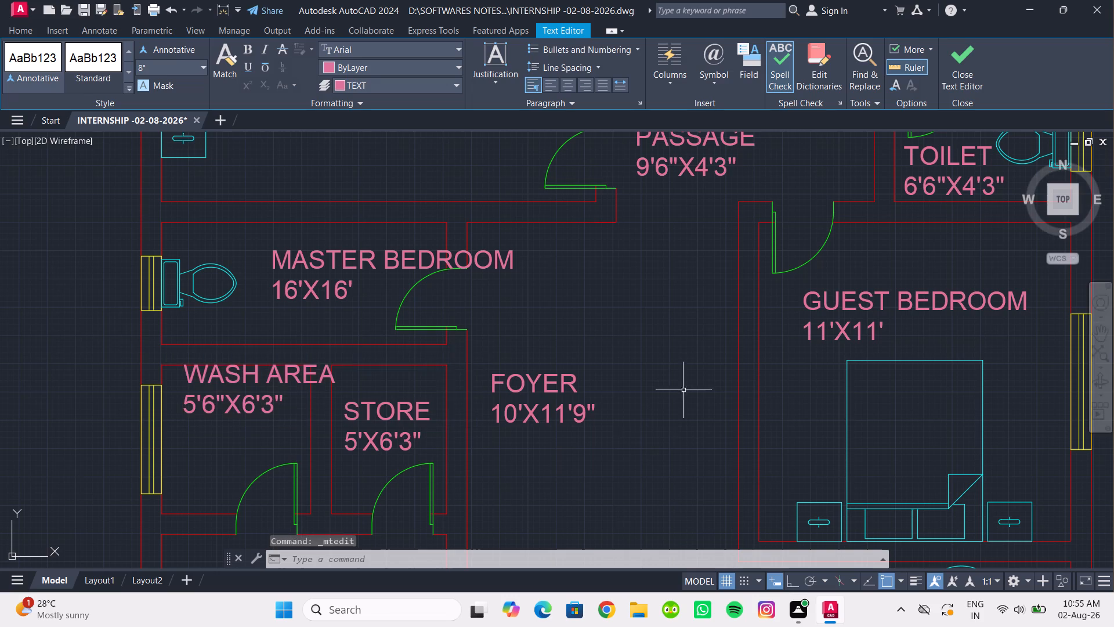
Move the WASH AREA label down and slightly west, away from the room's top wall.
left_click(274, 380)
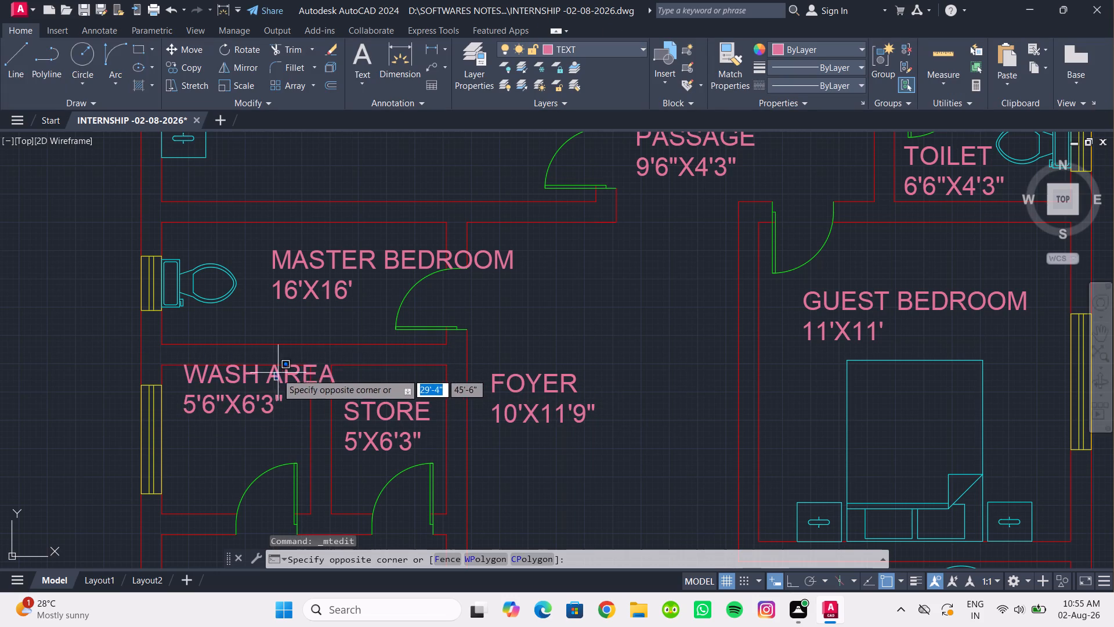
left_click(258, 380)
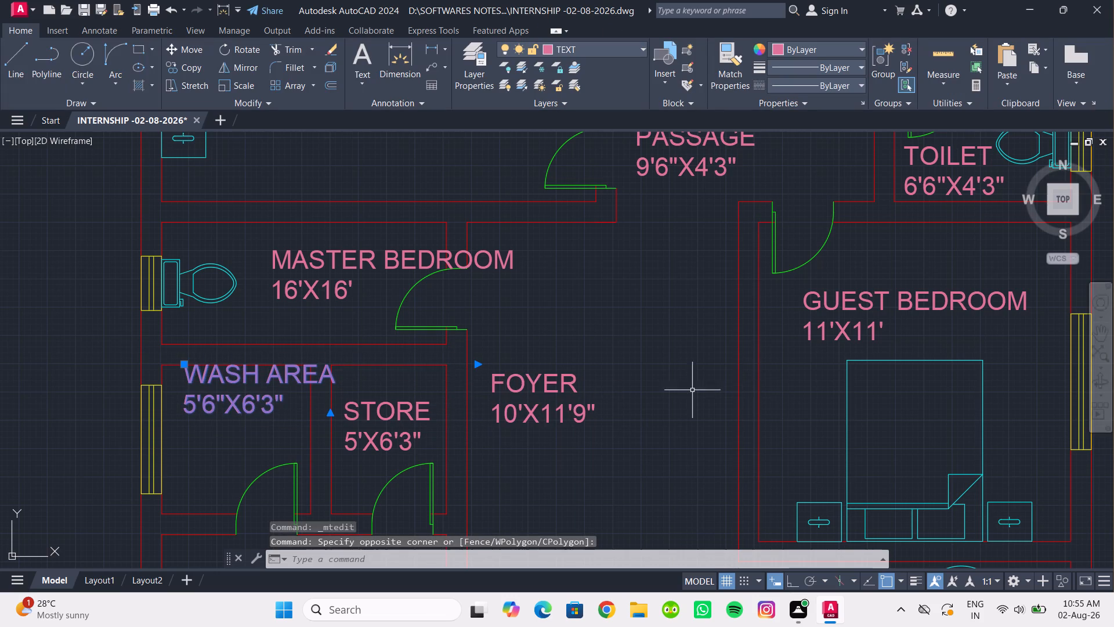
middle_click_drag(471, 340, 534, 269)
left_click(189, 48)
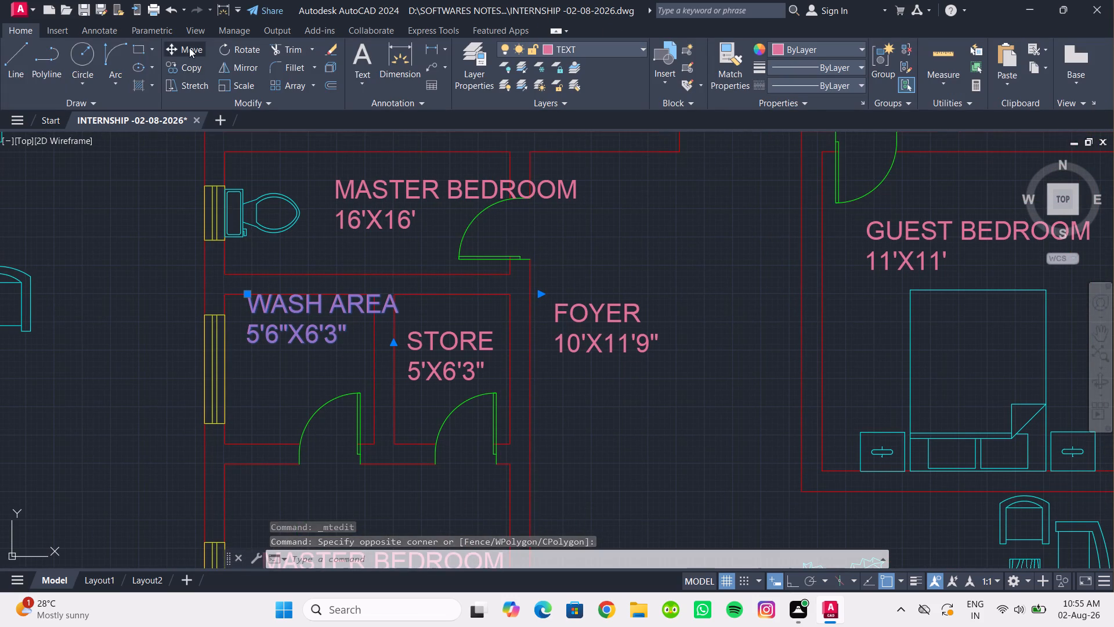
left_click(257, 323)
scroll(243, 370, "up", 1)
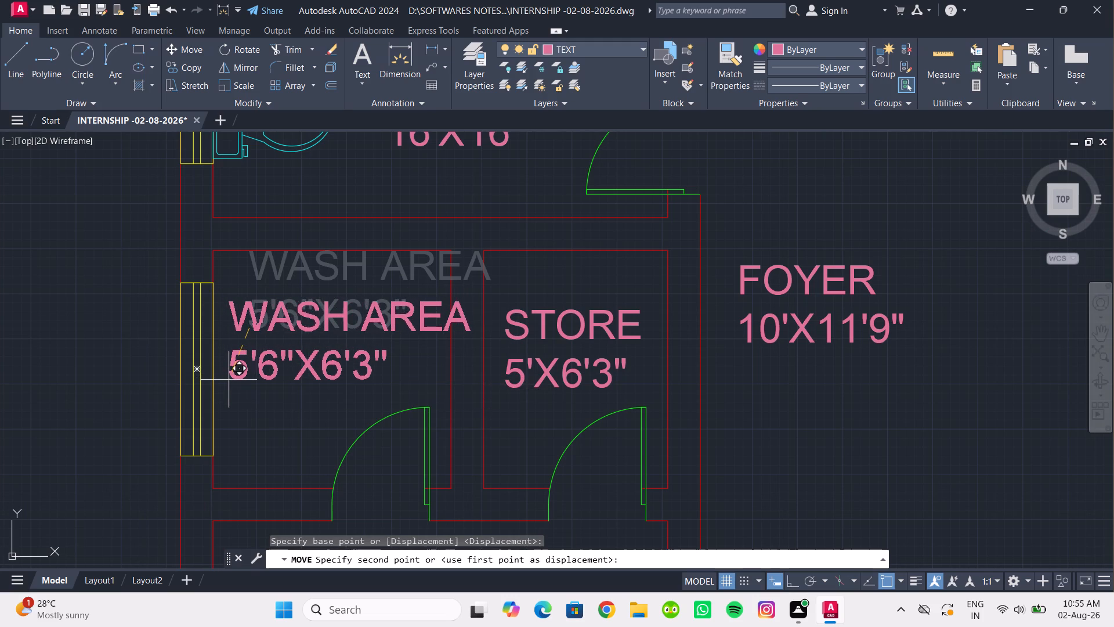
left_click(229, 380)
Break the WASH AREA name onto two lines, with AREA below WASH and above the size.
left_click(335, 310)
left_click(345, 320)
double_click(341, 315)
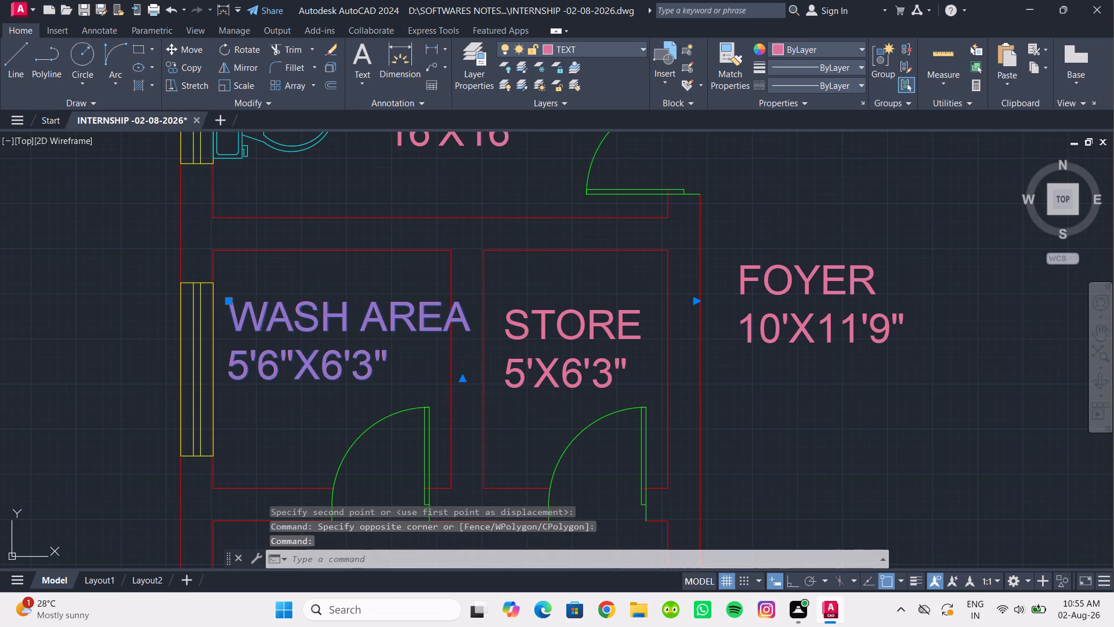
left_click(357, 322)
key("Return")
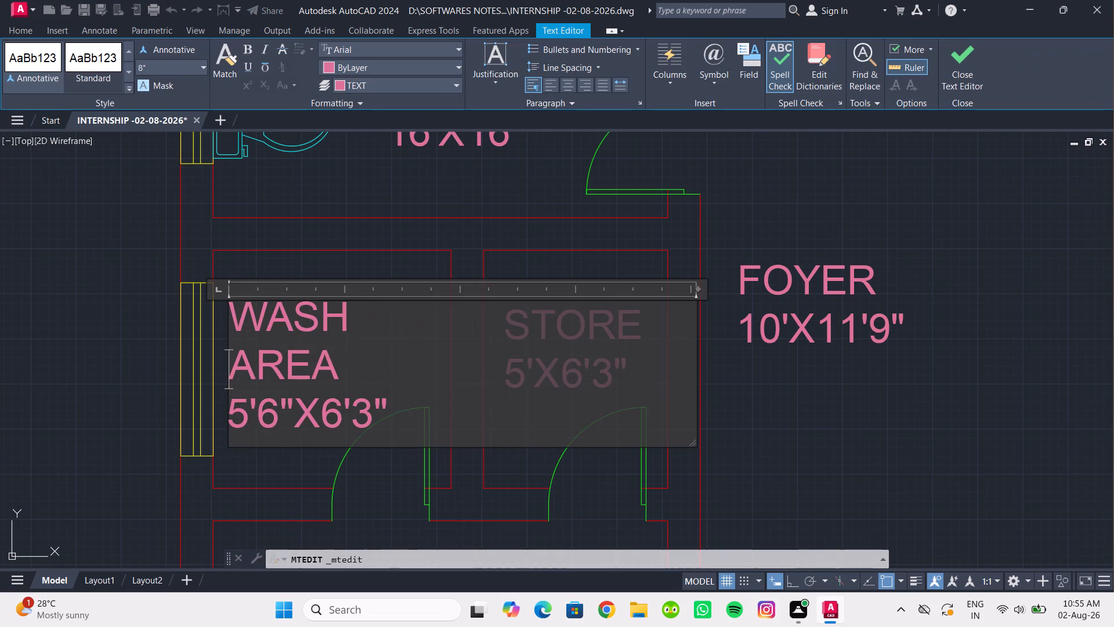
left_click(124, 266)
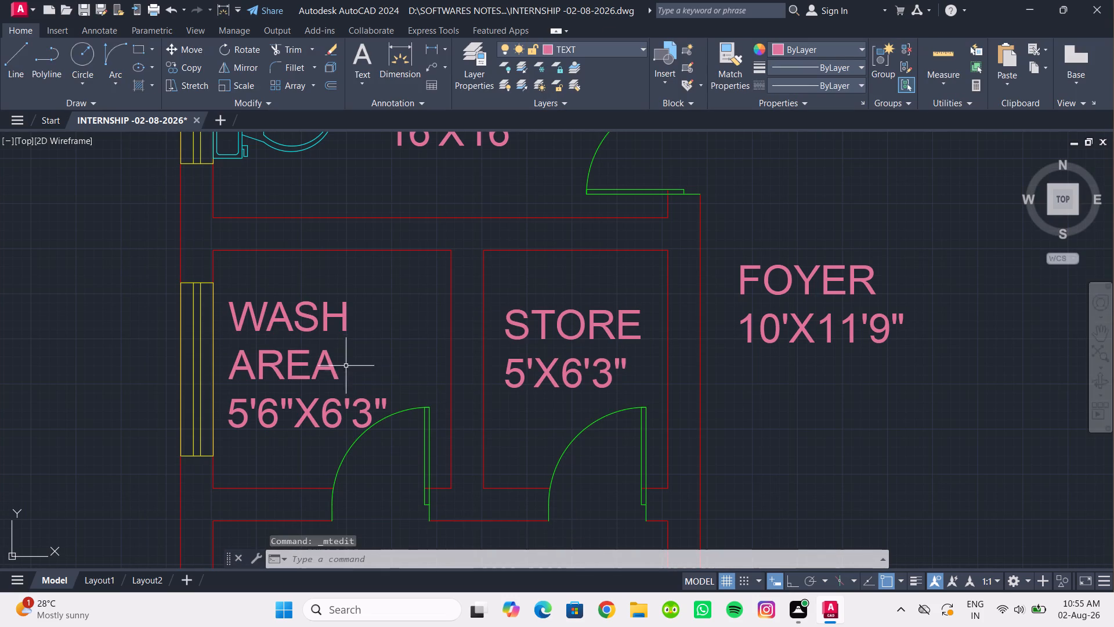
Move the three-line WASH AREA label up and slightly east so it sits clear of the door swing.
left_click(314, 316)
left_click(185, 44)
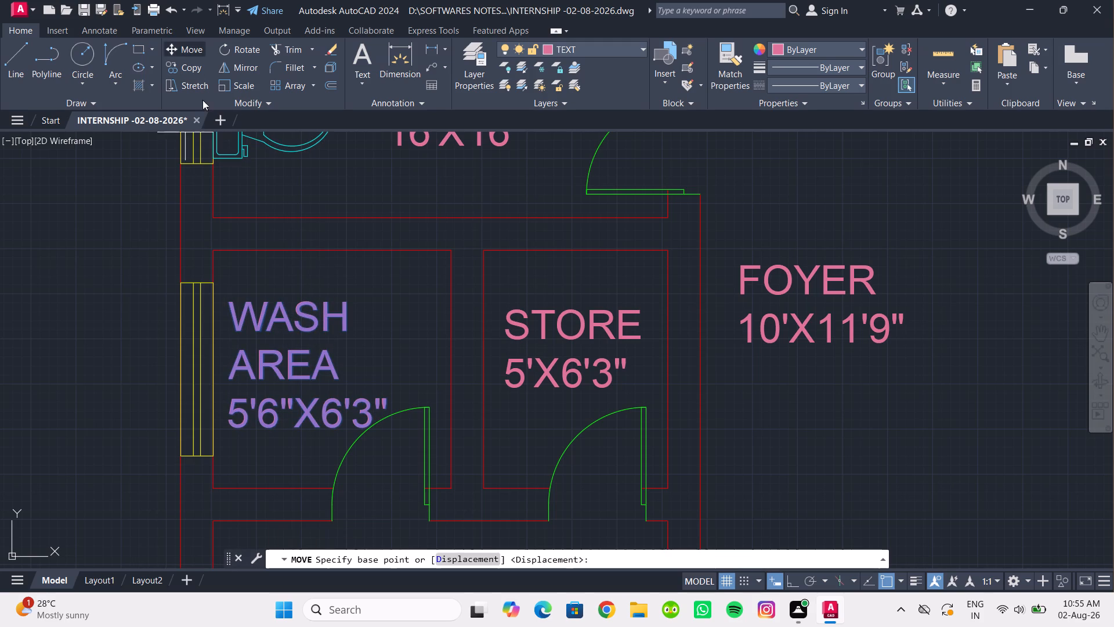
left_click_drag(296, 336, 297, 330)
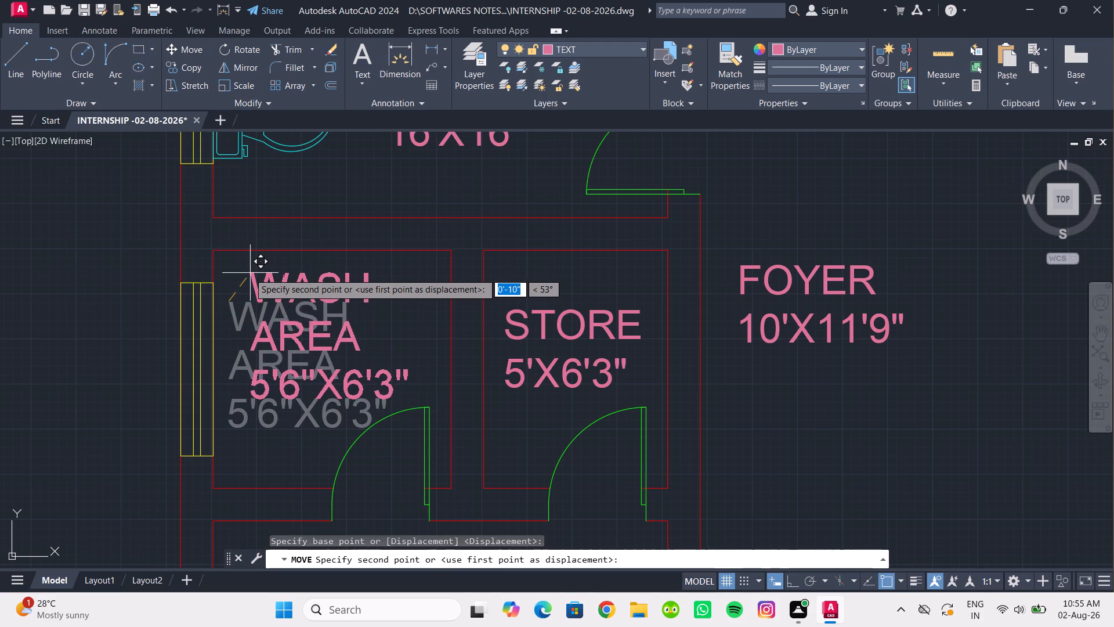
left_click(244, 272)
Change the label copy in the room south of the wash area and store to read KITCHEN with 11'X9'9" on the second line.
scroll(338, 352, "down", 2)
middle_click_drag(337, 354, 268, 329)
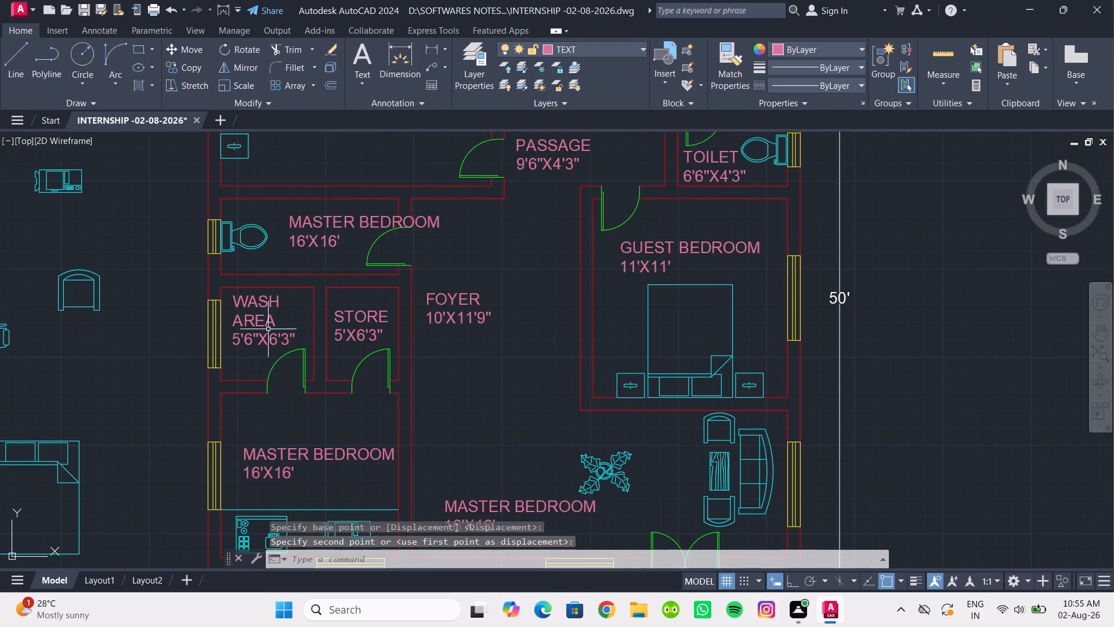
scroll(266, 307, "down", 1)
middle_click_drag(413, 322, 417, 278)
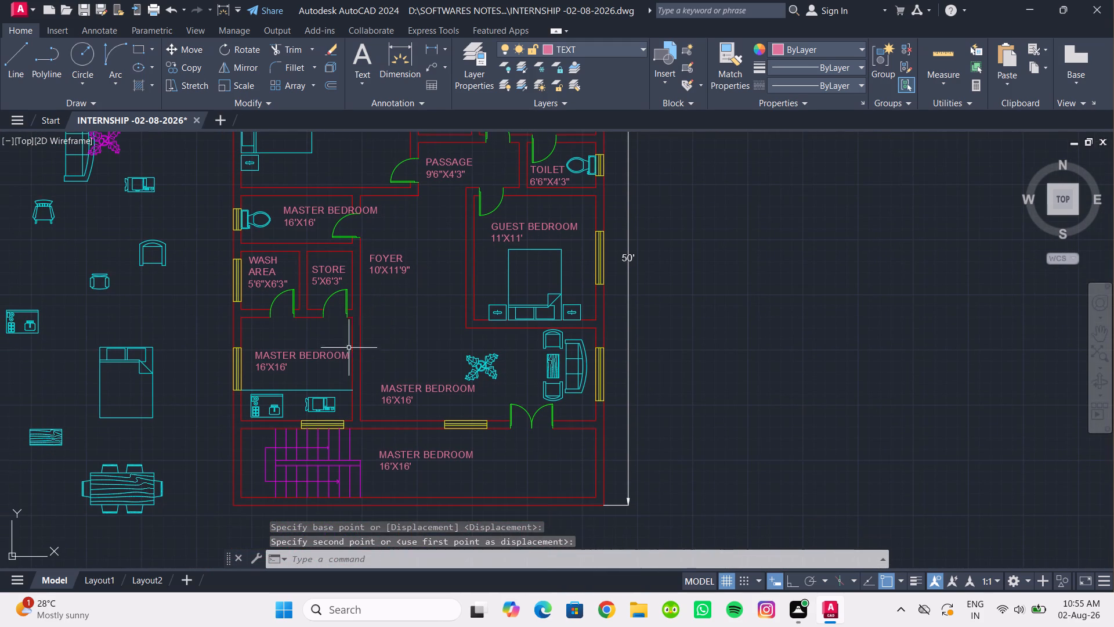
double_click(308, 358)
left_click_drag(303, 375, 227, 345)
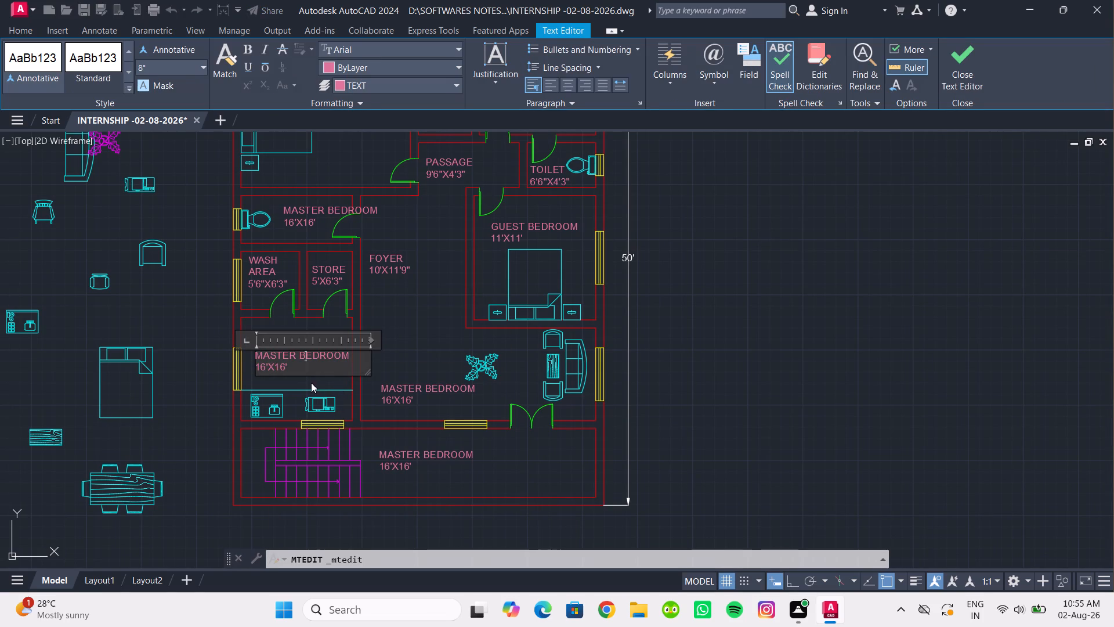
left_click(295, 370)
left_click_drag(295, 370, 215, 347)
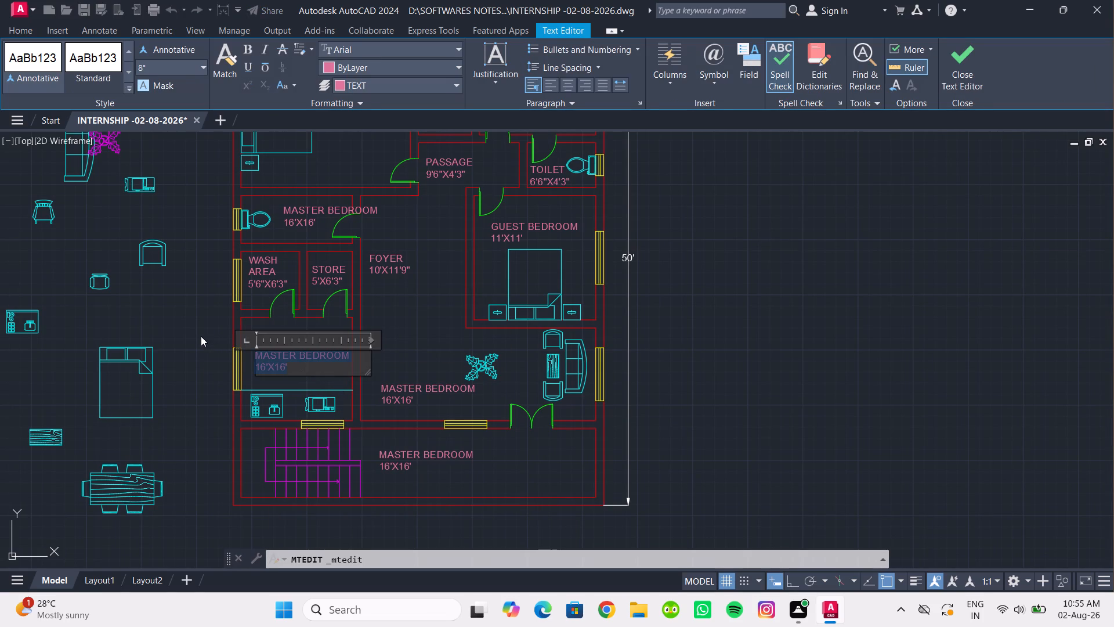
type("KITCHEN")
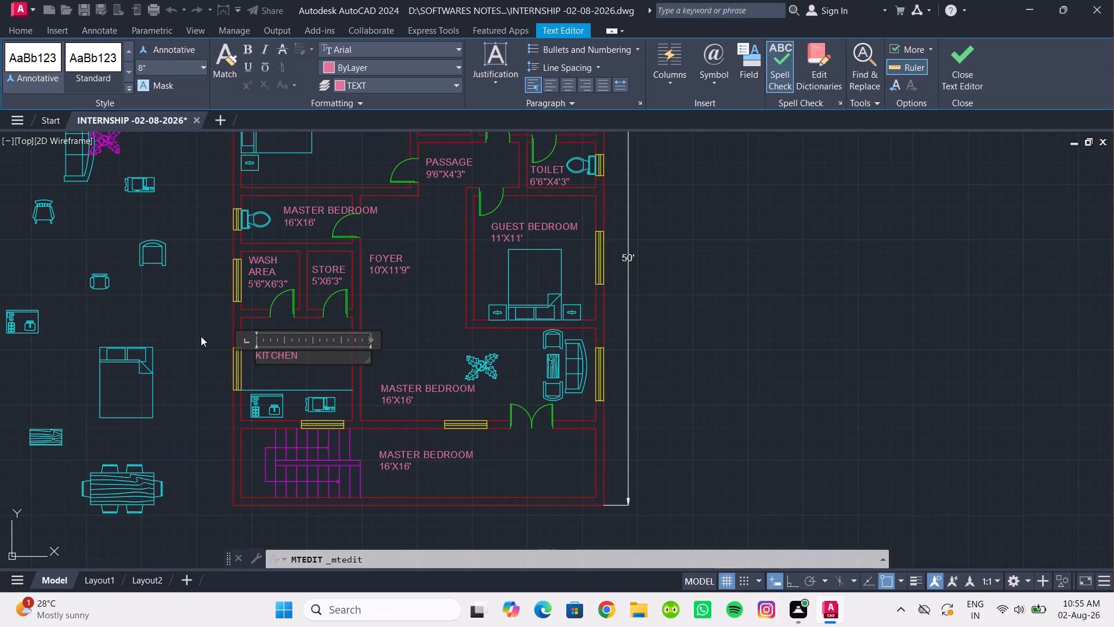
key("Return")
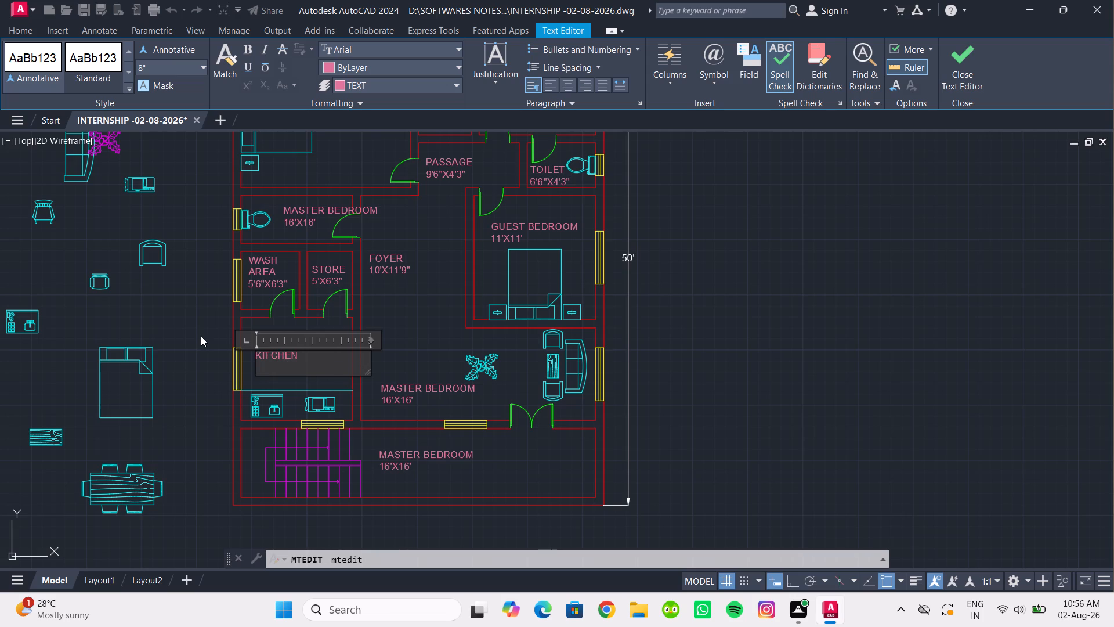
type("11'X")
type("9'9\"")
left_click(393, 317)
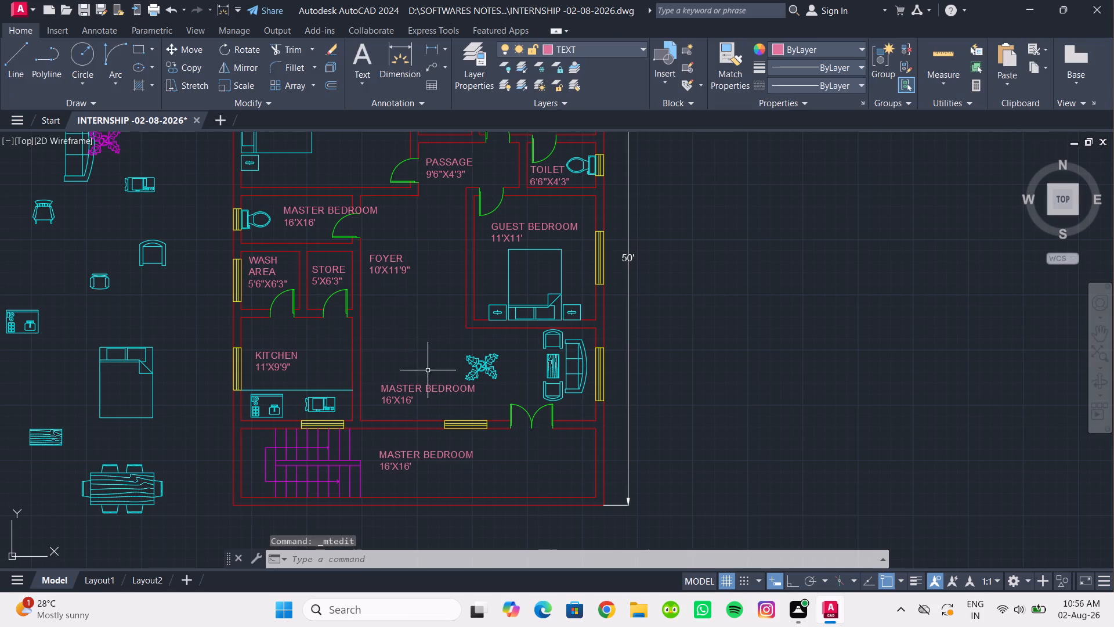
Change the label copy in the large room east of the kitchen to three lines reading HALL CUM, DINING and 21'9"X19'9".
double_click(423, 388)
left_click_drag(428, 410, 363, 389)
double_click(415, 391)
left_click_drag(426, 401, 390, 392)
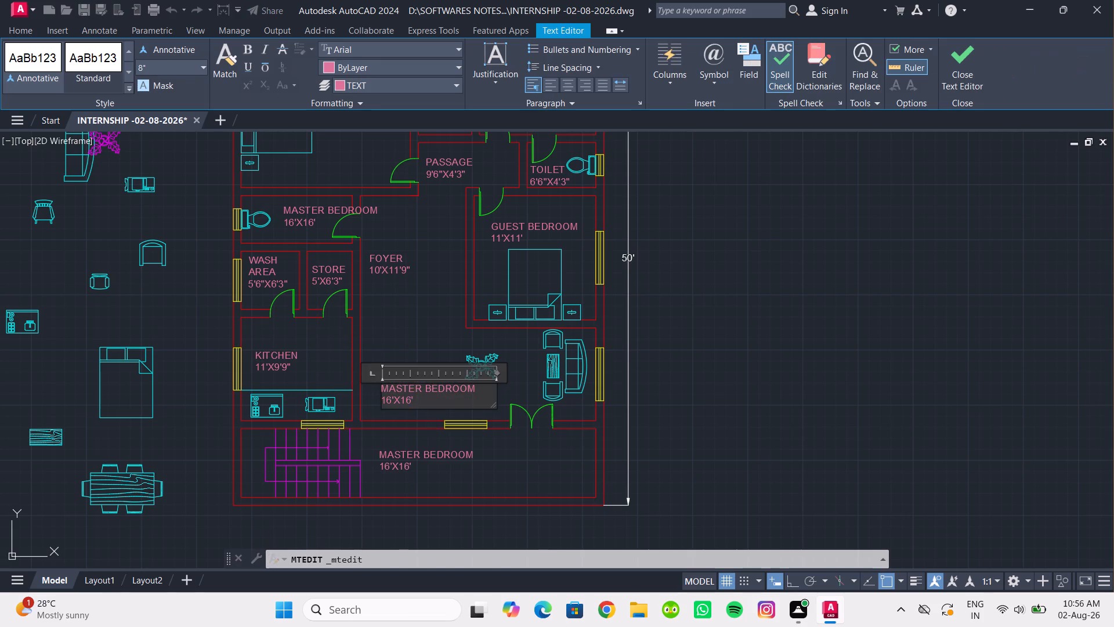
left_click_drag(390, 392, 375, 386)
type("LAHH")
key("BackSpace")
key("BackSpace")
key("BackSpace")
key("BackSpace")
type("HALL CUM")
key("space")
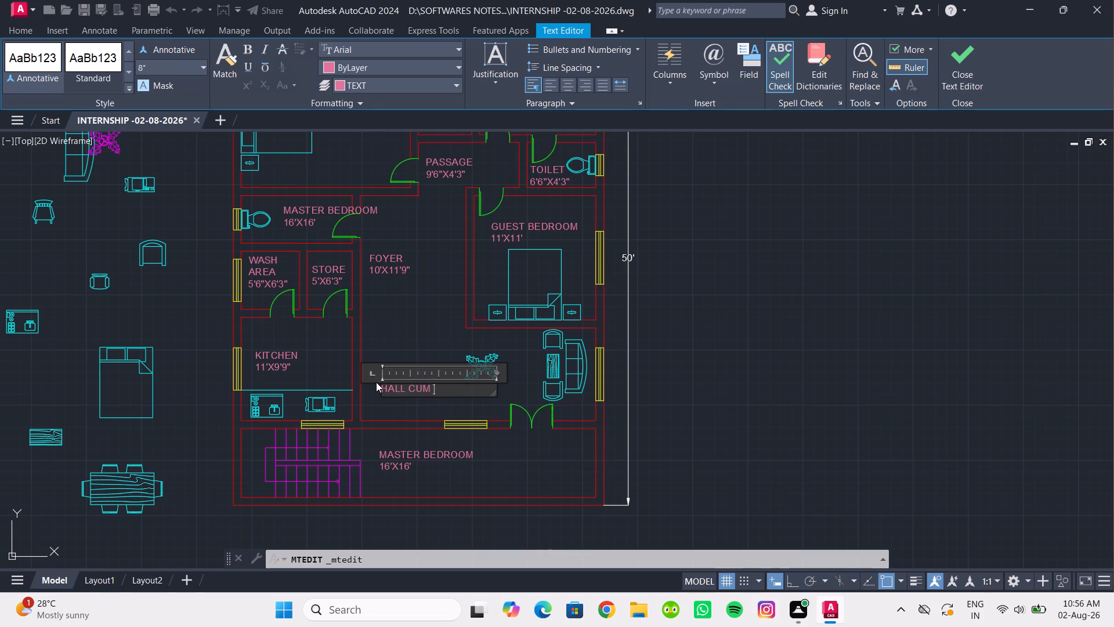
key("Return")
type("DINING")
key("Return")
type("21'")
type("9\"")
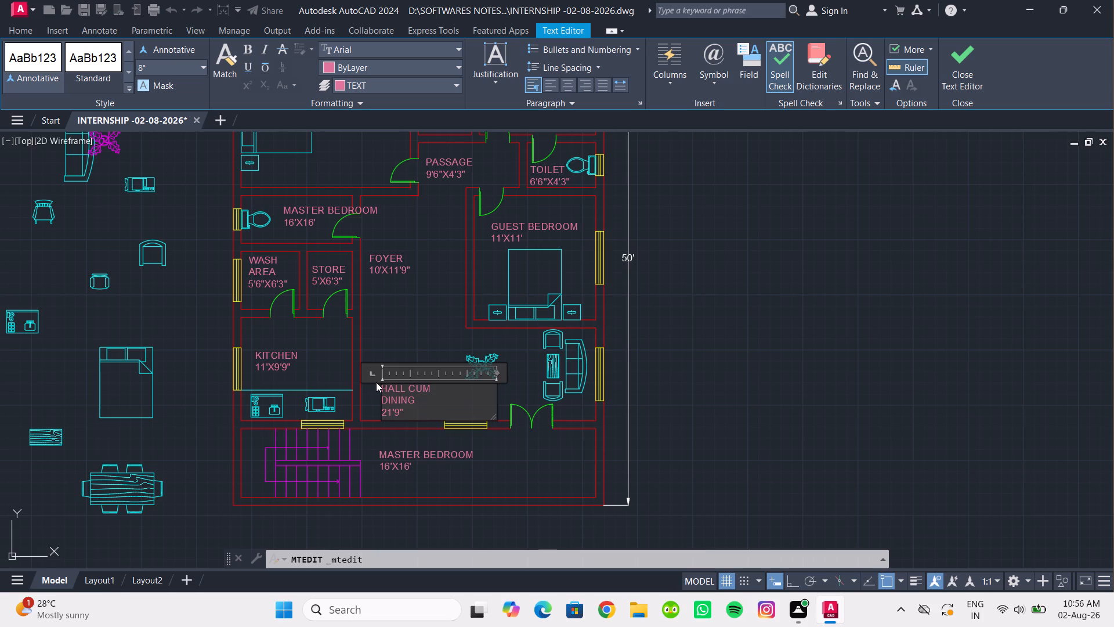
key("x")
type("19'9")
key("shift+quotedbl")
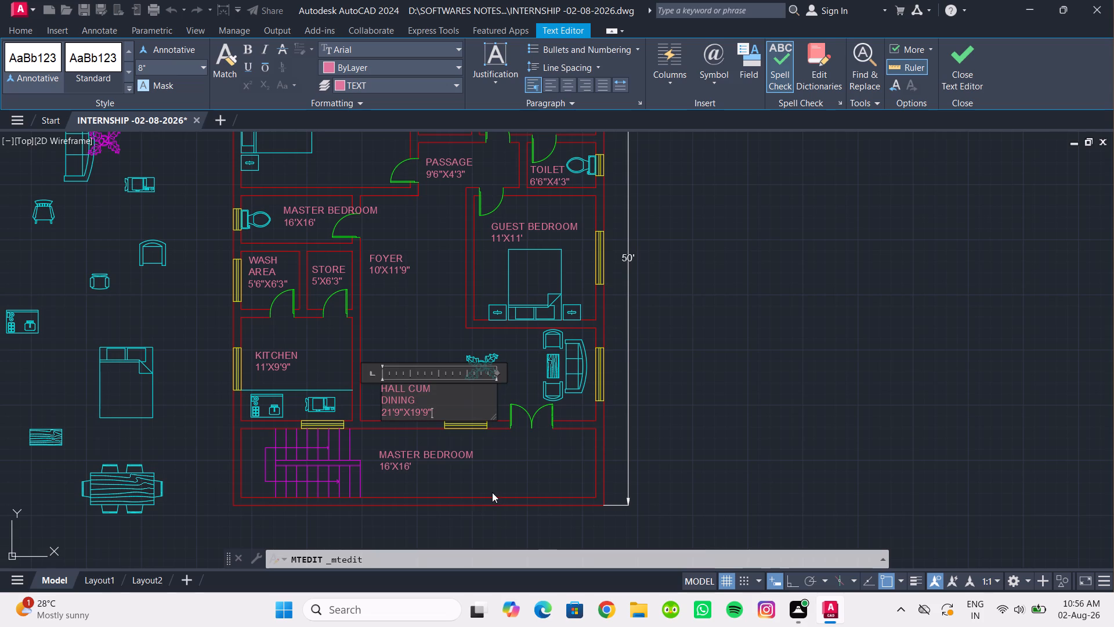
left_click(492, 491)
Move the HALL CUM DINING label up and slightly east, clear of the room's bottom wall.
left_click(393, 392)
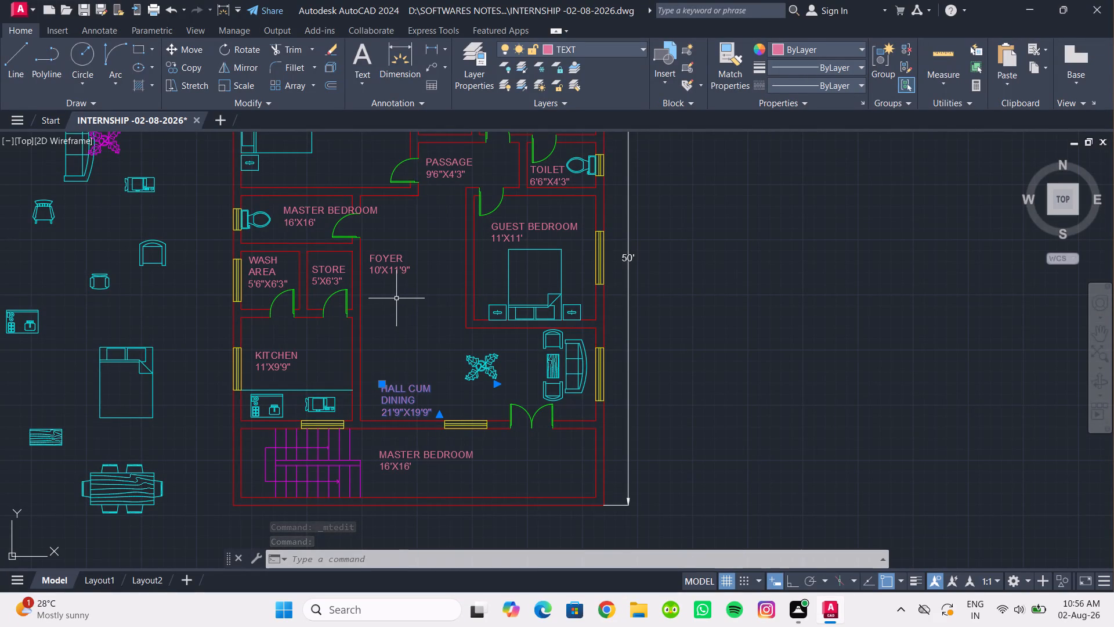
left_click(170, 53)
left_click(410, 396)
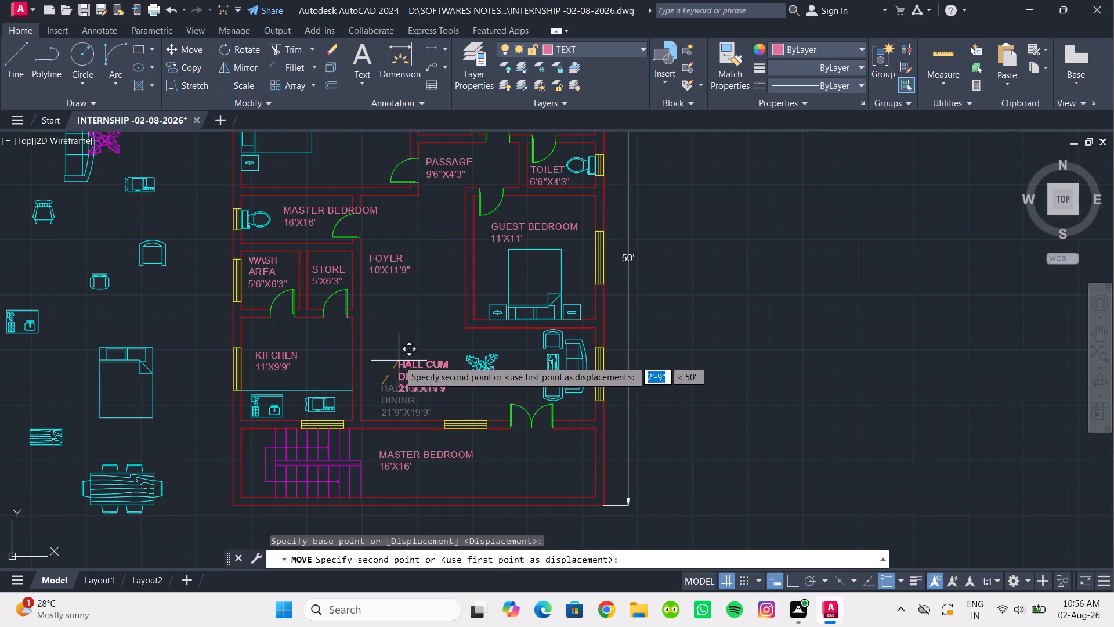
left_click(399, 366)
Change the label copy beside the staircase, south of the hall, to read PORTICO with 22'X6'6" on the second line.
scroll(422, 406, "down", 1)
middle_click_drag(422, 406, 409, 376)
scroll(399, 402, "up", 2)
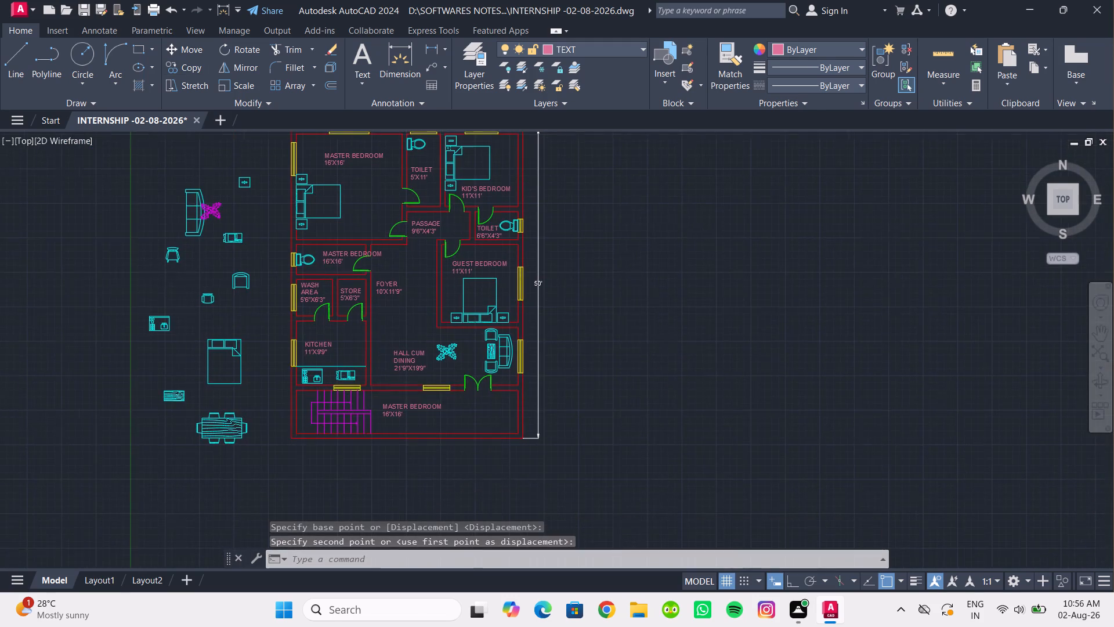
scroll(399, 403, "up", 1)
double_click(402, 427)
left_click_drag(418, 450, 320, 399)
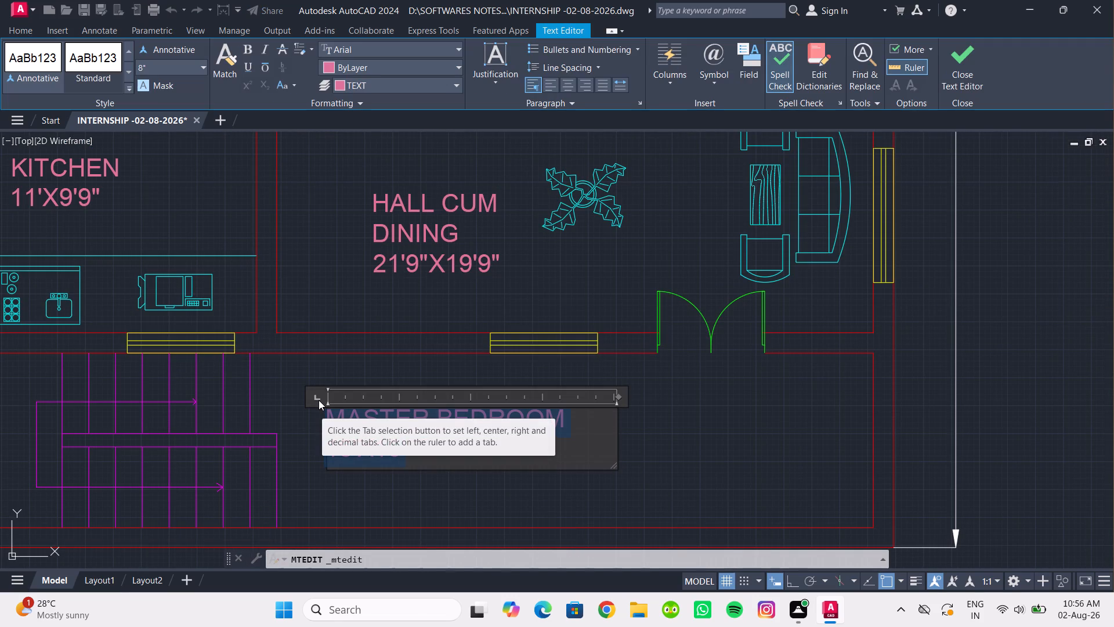
type("PORTICO")
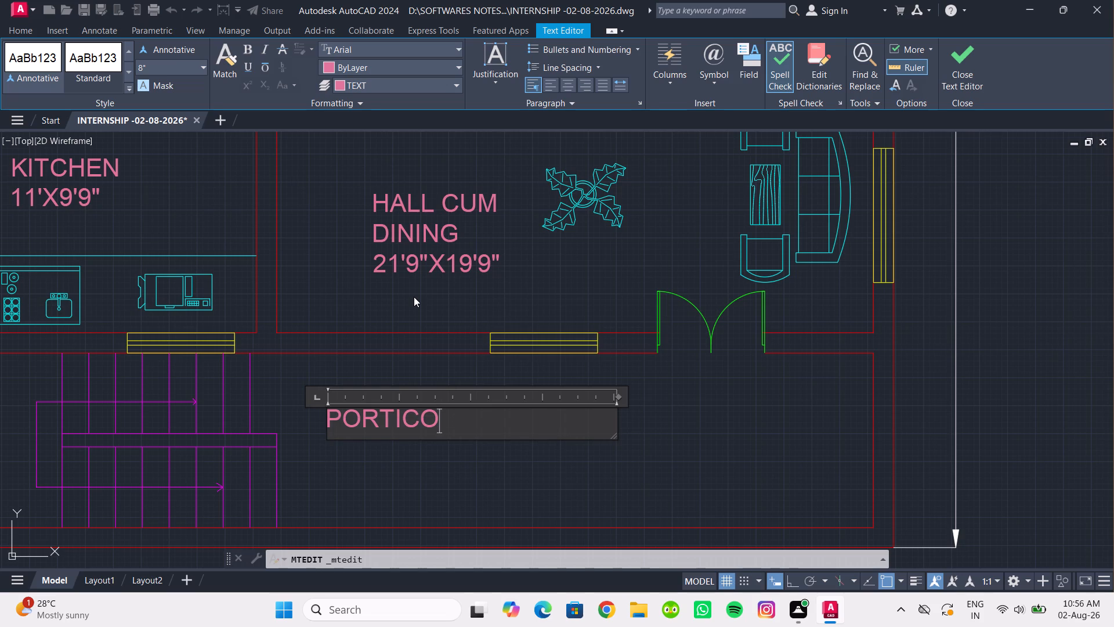
key("5")
key("BackSpace")
key("Return")
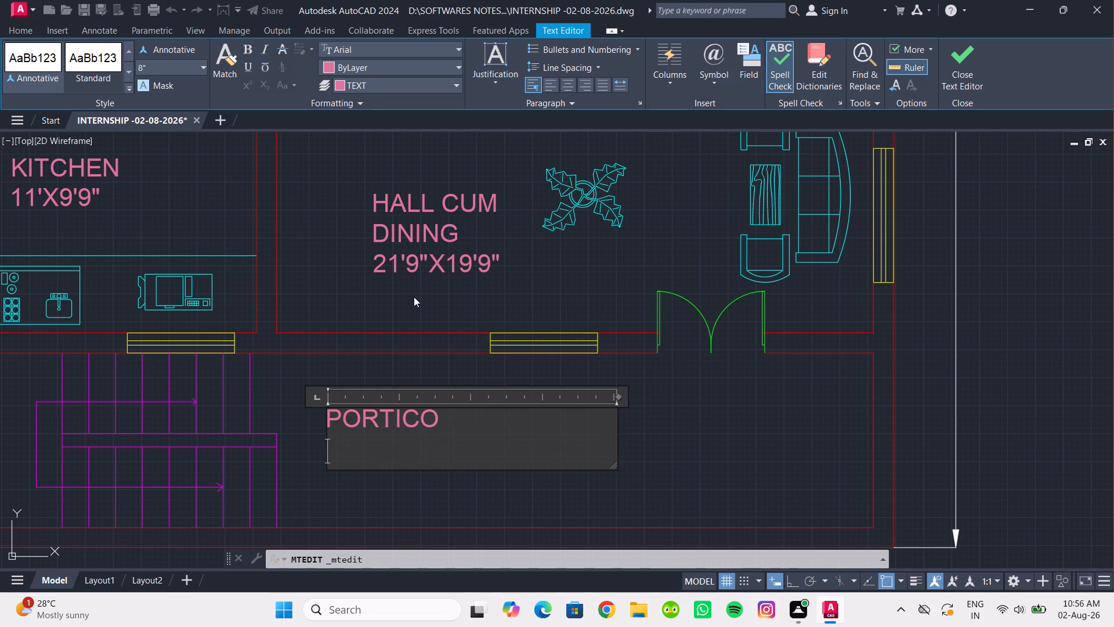
type("2'")
key("BackSpace")
type("2'")
key("x")
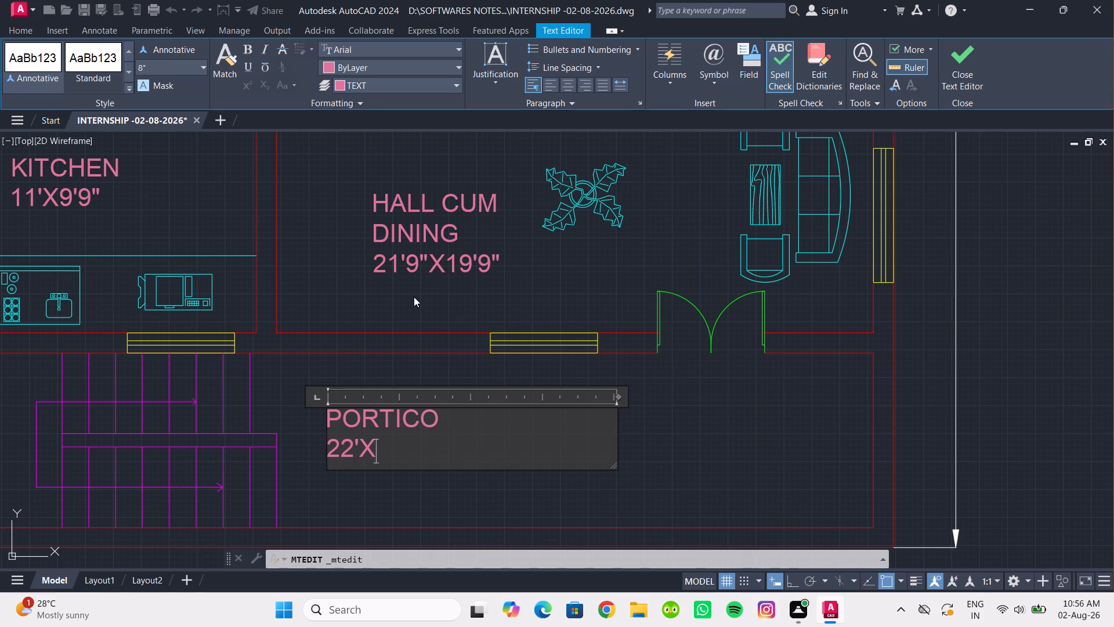
type("6'6\"")
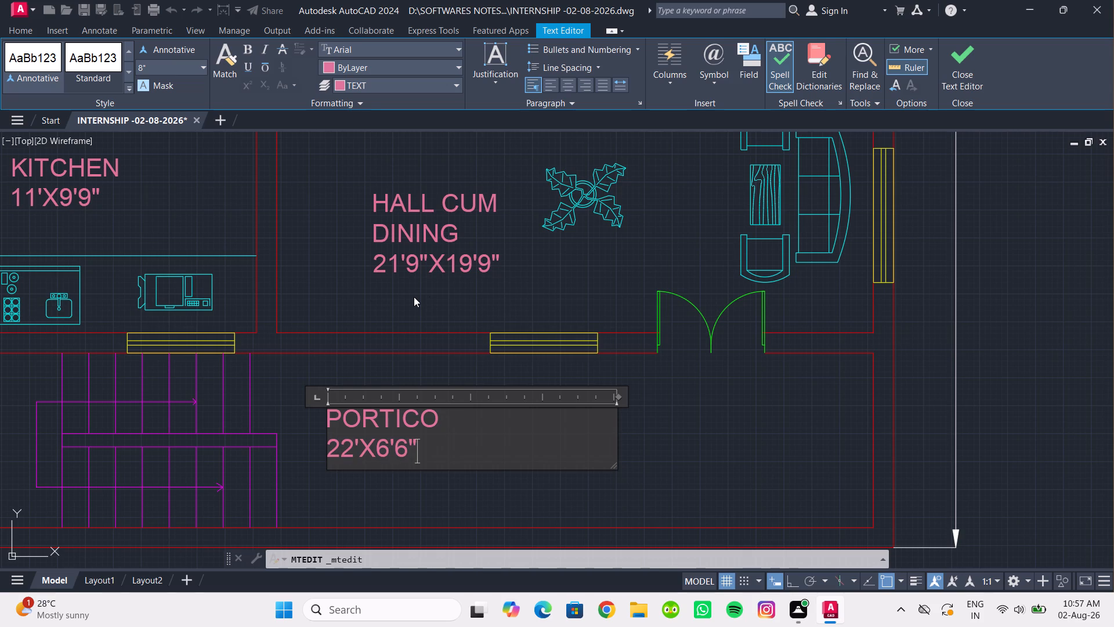
left_click(655, 444)
Move the PORTICO label east to the far end of the portico, below the double entrance door.
left_click(400, 419)
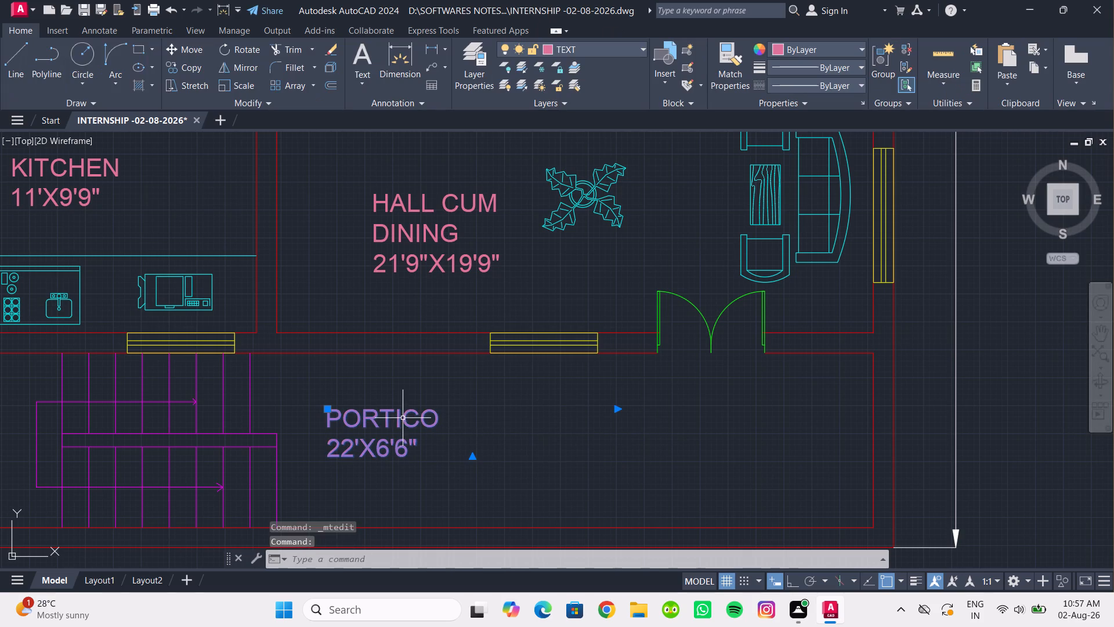
left_click(177, 52)
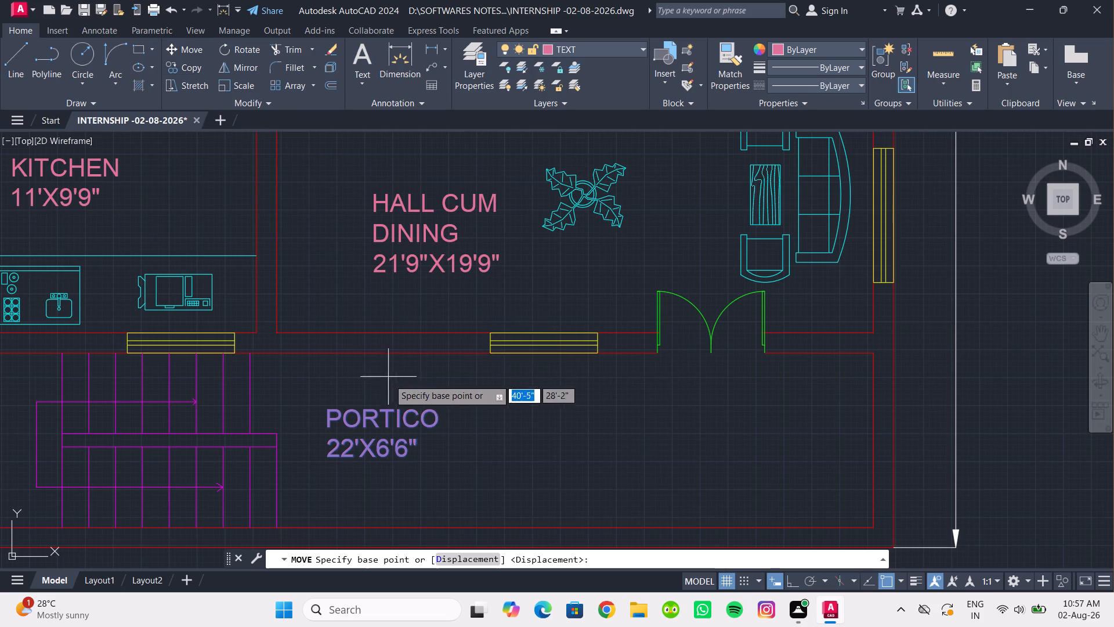
left_click(386, 408)
left_click(729, 412)
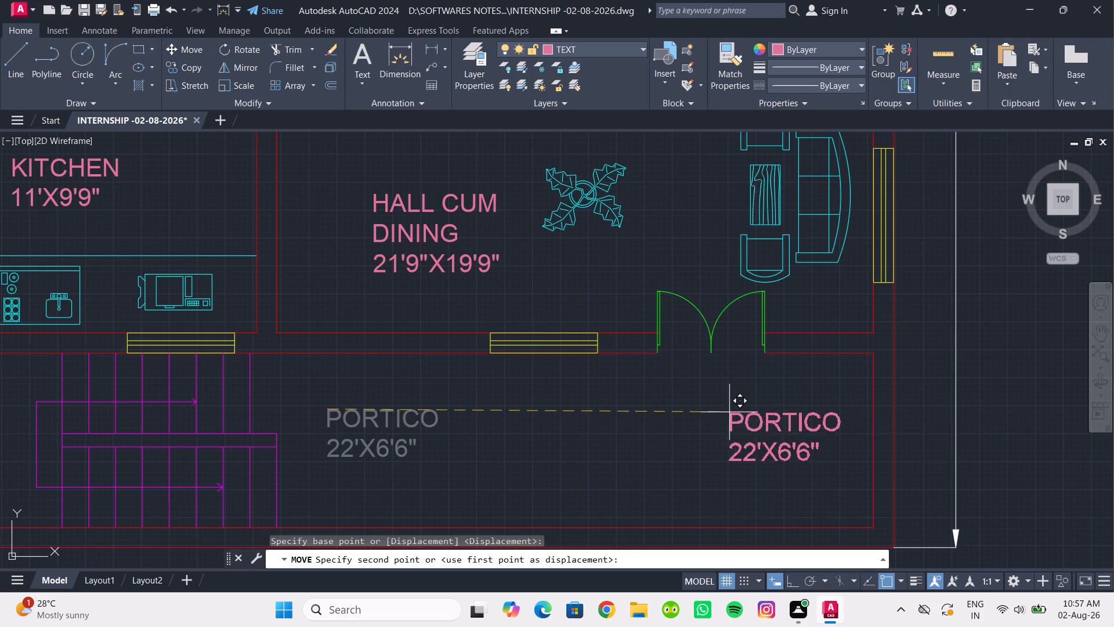
Change the MASTER BEDROOM label copy in the toilet north of the wash area to read TOILET with 6'6"X4'6" on the second line.
scroll(671, 425, "down", 2)
middle_click_drag(668, 425, 630, 363)
middle_click_drag(569, 437, 560, 449)
scroll(545, 415, "down", 1)
middle_click_drag(545, 415, 502, 455)
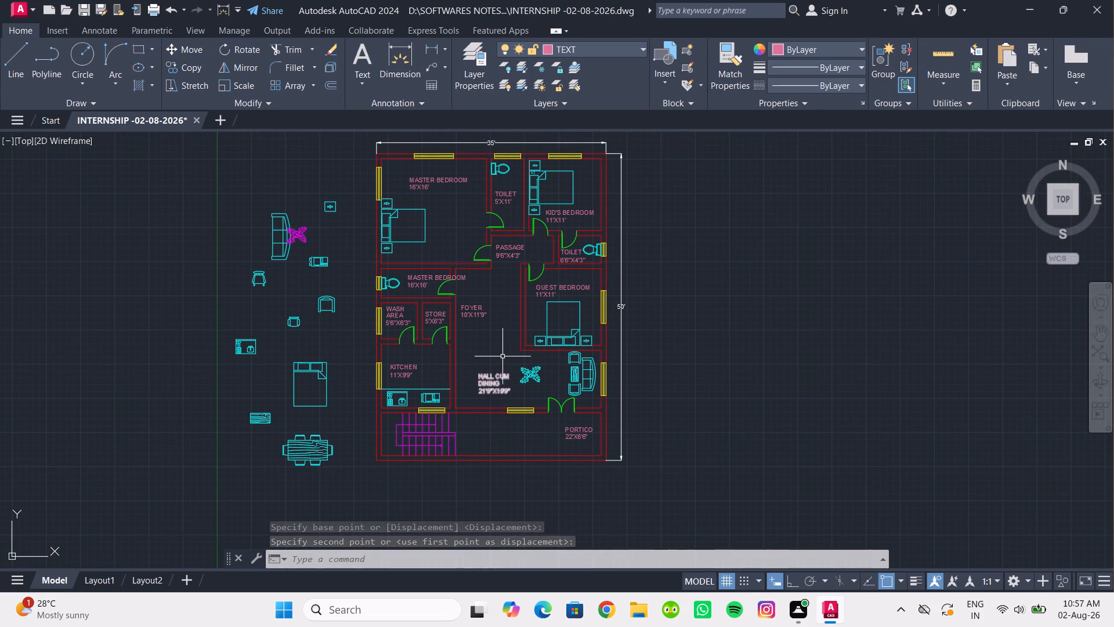
middle_click_drag(502, 356, 493, 435)
scroll(461, 385, "up", 1)
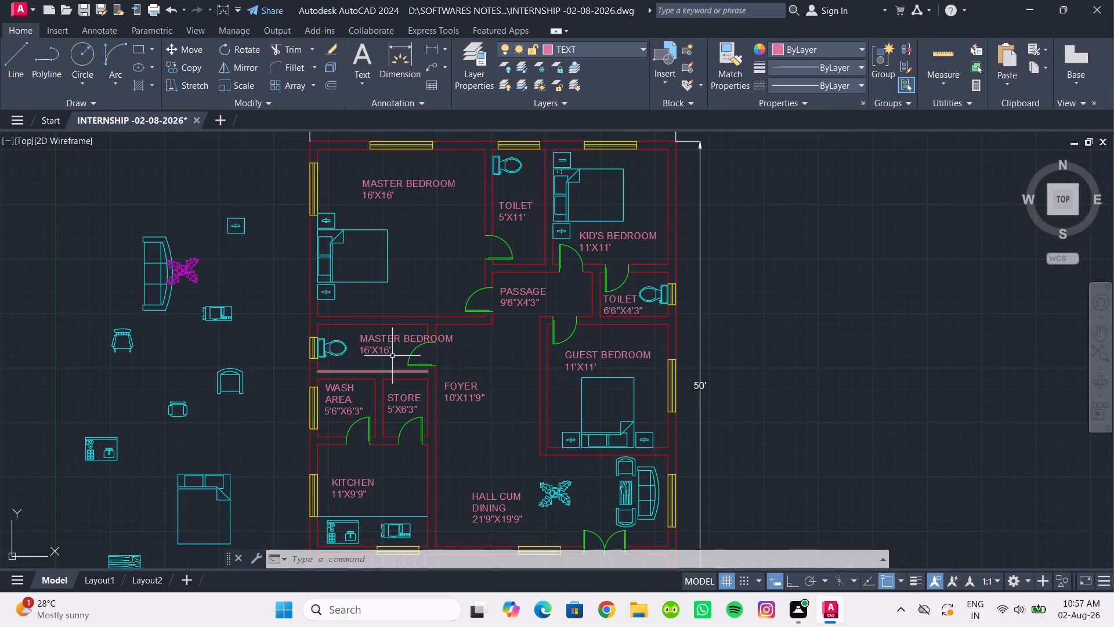
double_click(384, 339)
left_click_drag(400, 355, 297, 333)
type("TOILET")
key("Return")
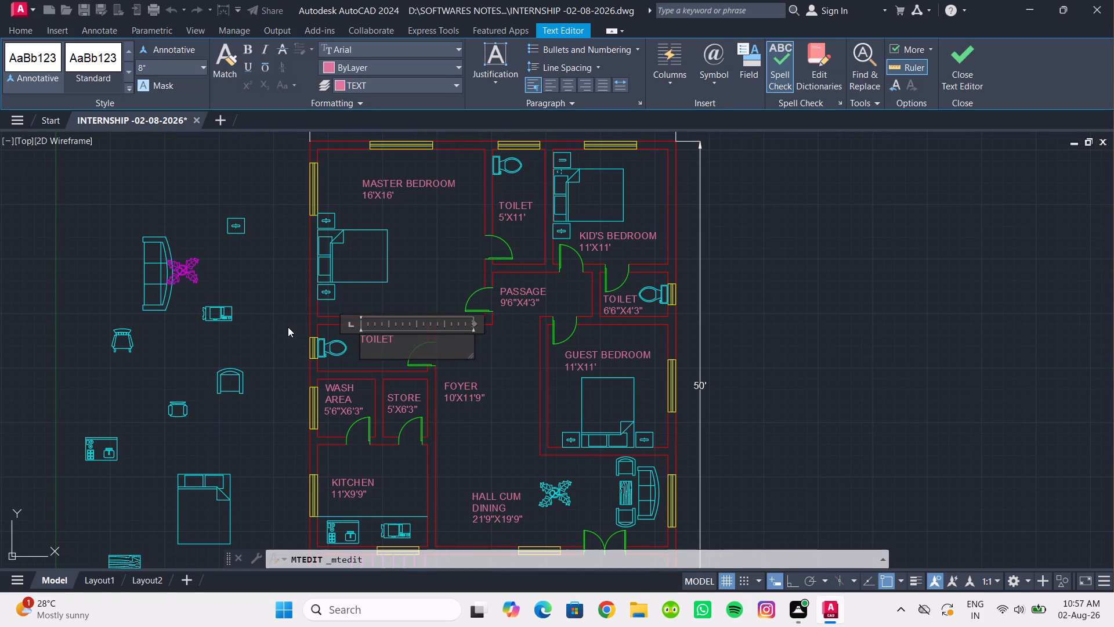
type("6'6\"")
key("x")
type("4'6\"")
left_click(504, 376)
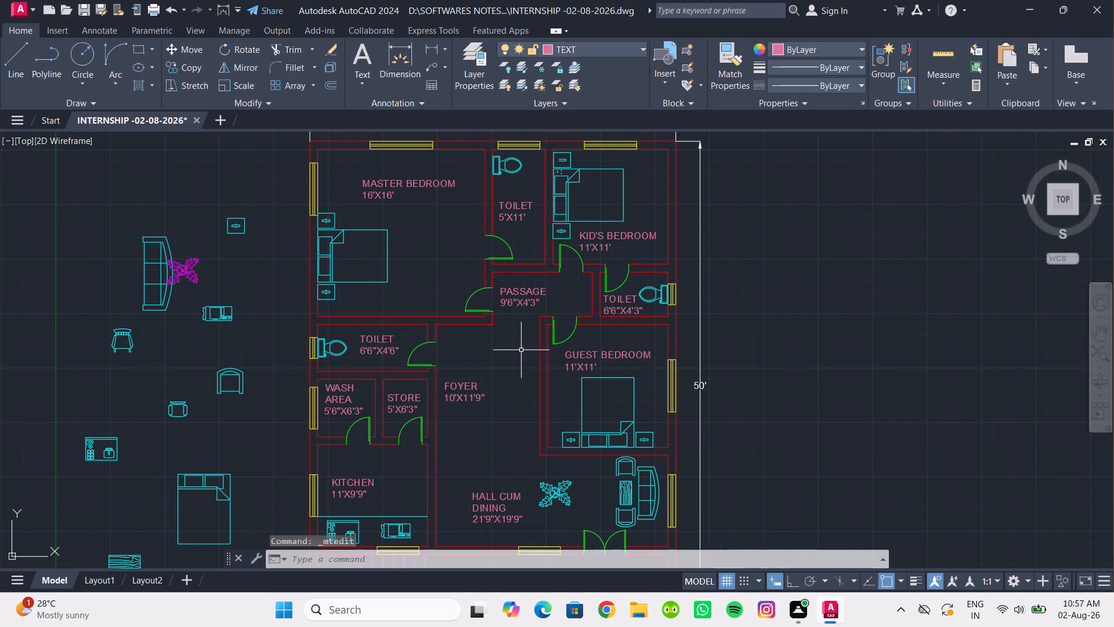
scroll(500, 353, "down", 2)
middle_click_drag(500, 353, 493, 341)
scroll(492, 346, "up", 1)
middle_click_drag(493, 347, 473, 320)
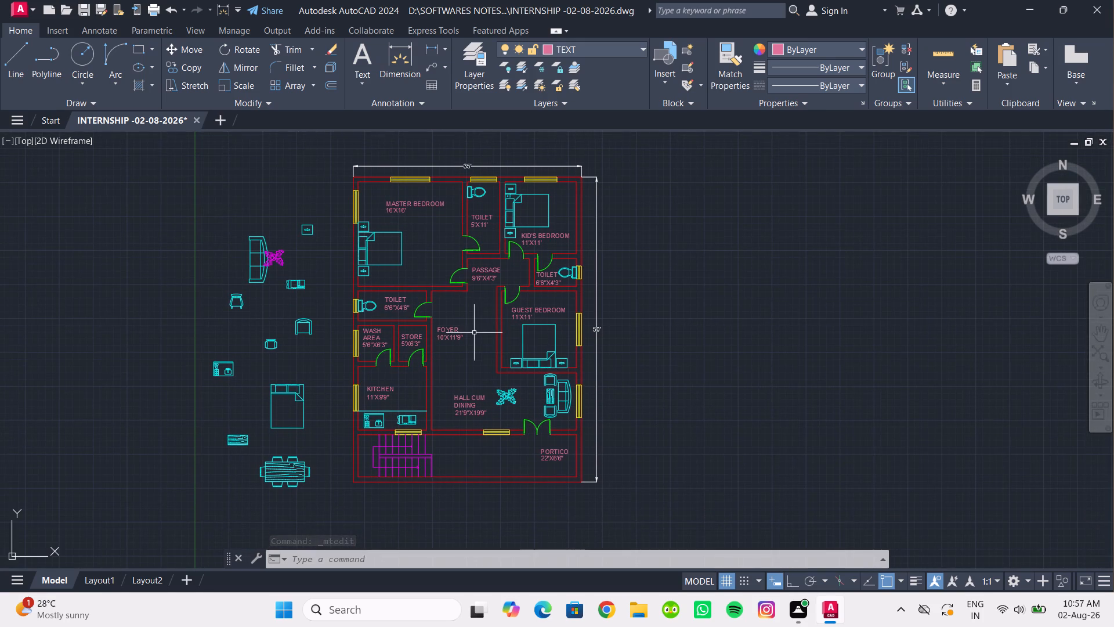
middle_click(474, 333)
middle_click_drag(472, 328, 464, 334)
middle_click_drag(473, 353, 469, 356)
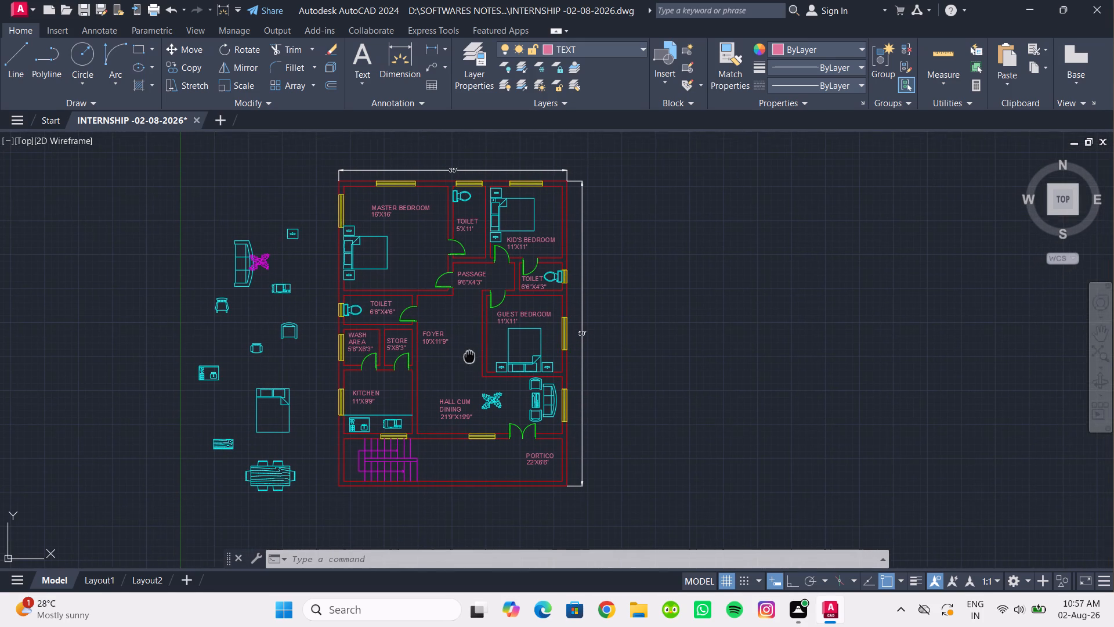
Add the multiline text W at 8" height just above the master bedroom's north window.
middle_click_drag(469, 356, 466, 359)
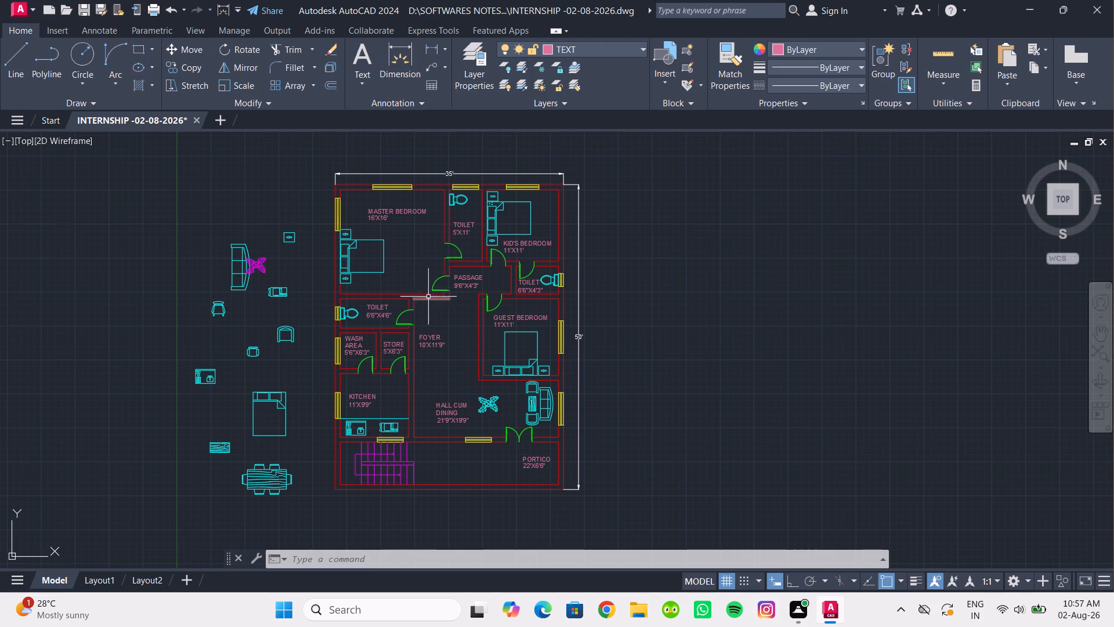
middle_click_drag(410, 243, 419, 313)
scroll(424, 257, "up", 1)
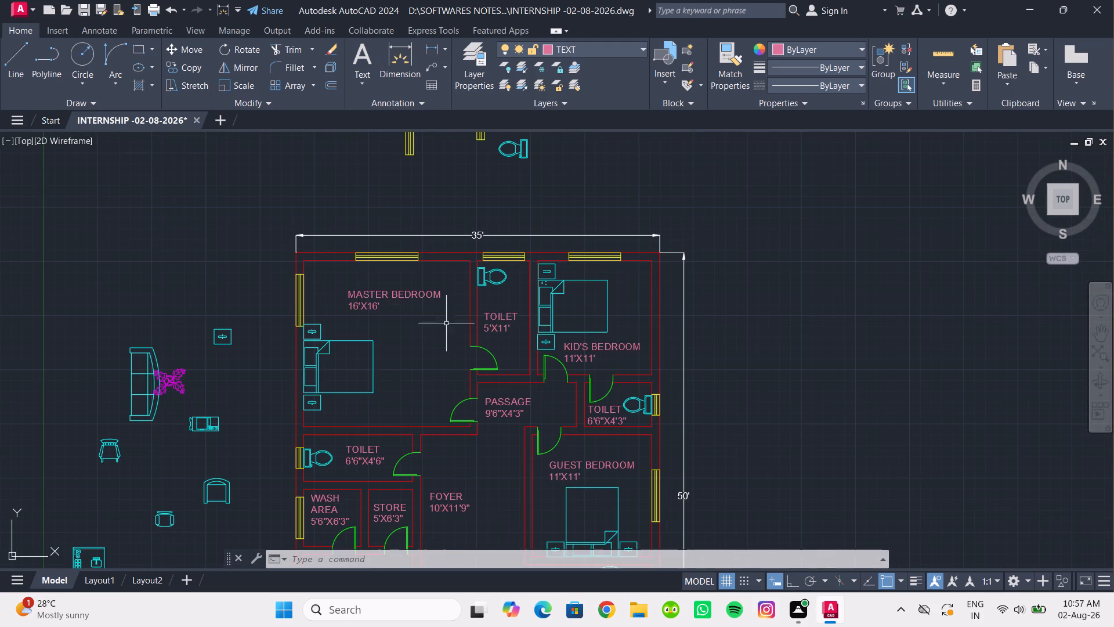
middle_click_drag(431, 343, 429, 395)
scroll(397, 300, "up", 2)
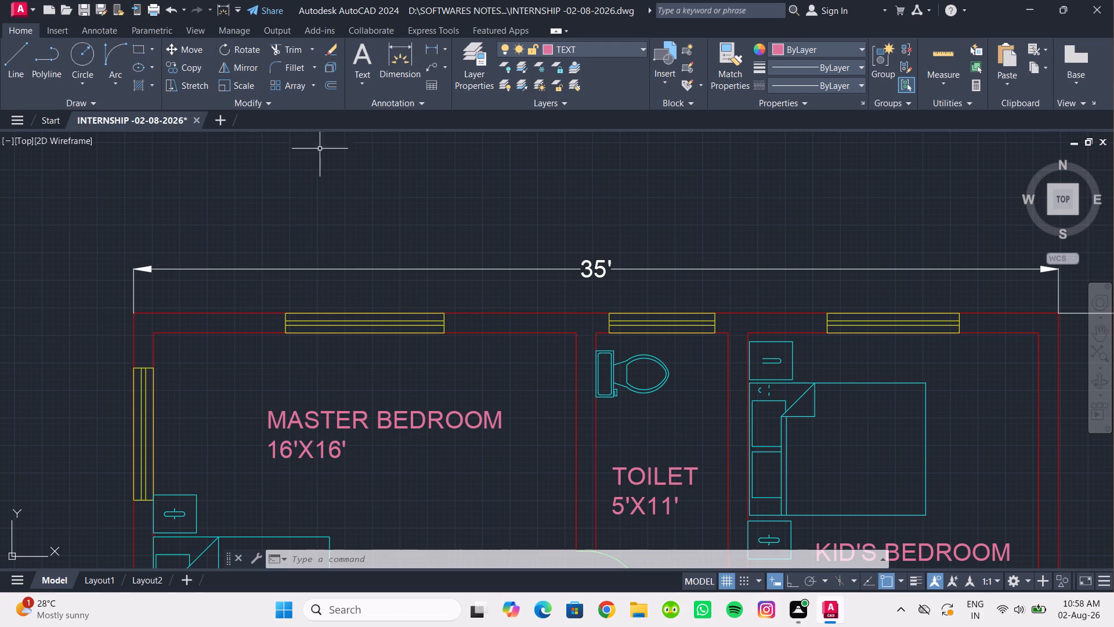
key("m")
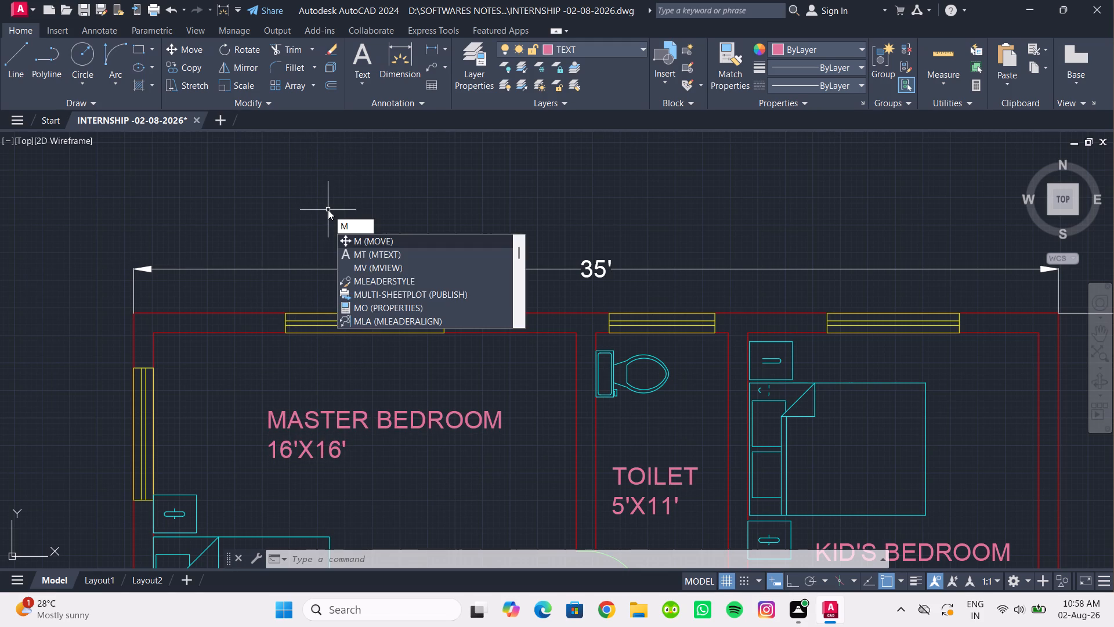
type("TEXT")
key("Return")
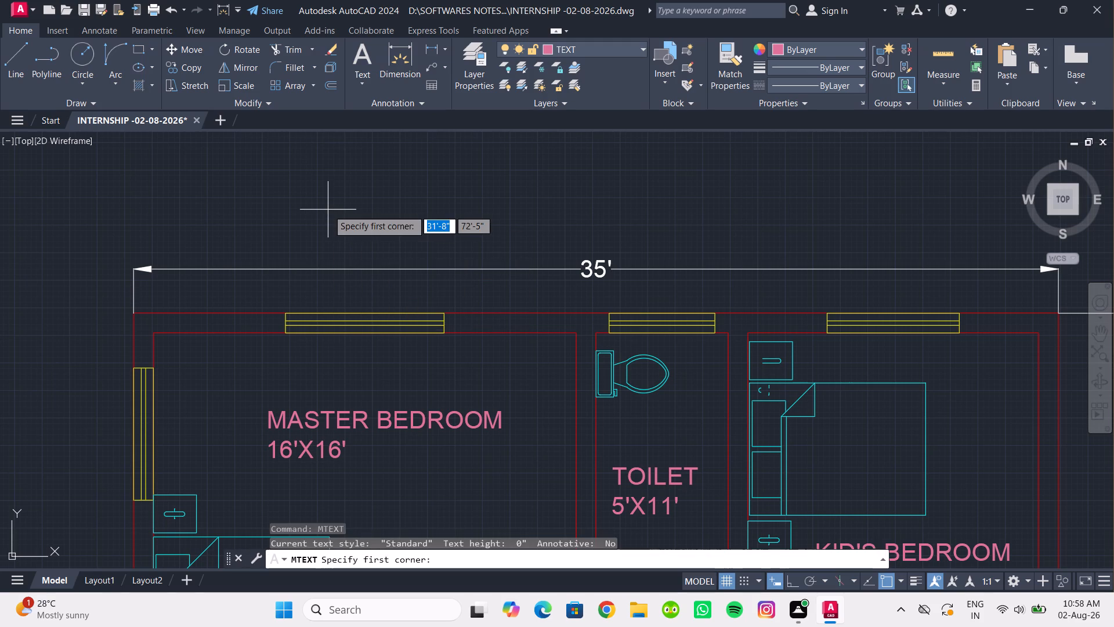
scroll(335, 296, "up", 2)
left_click_drag(334, 296, 339, 298)
left_click(490, 312)
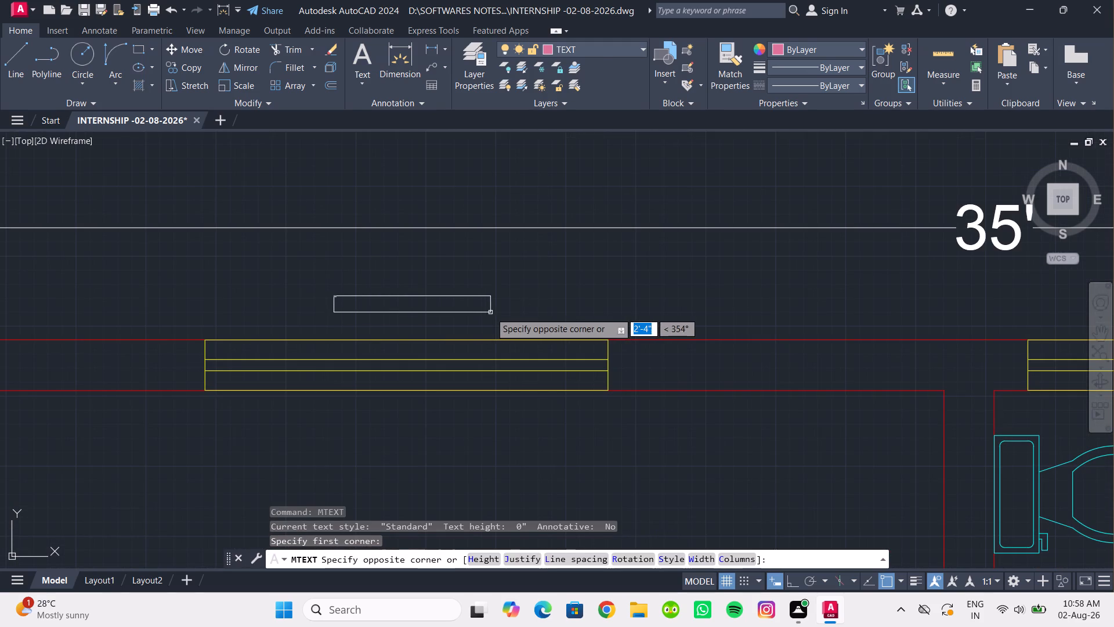
key("w")
left_click_drag(386, 307, 326, 299)
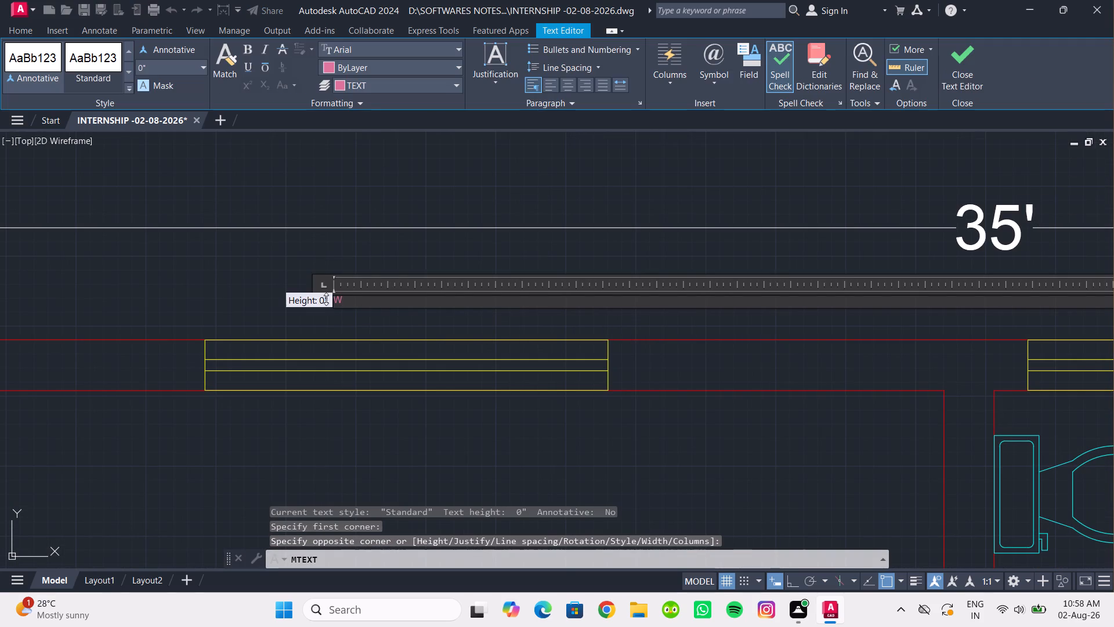
left_click_drag(326, 299, 316, 298)
left_click_drag(350, 298, 291, 298)
left_click(168, 71)
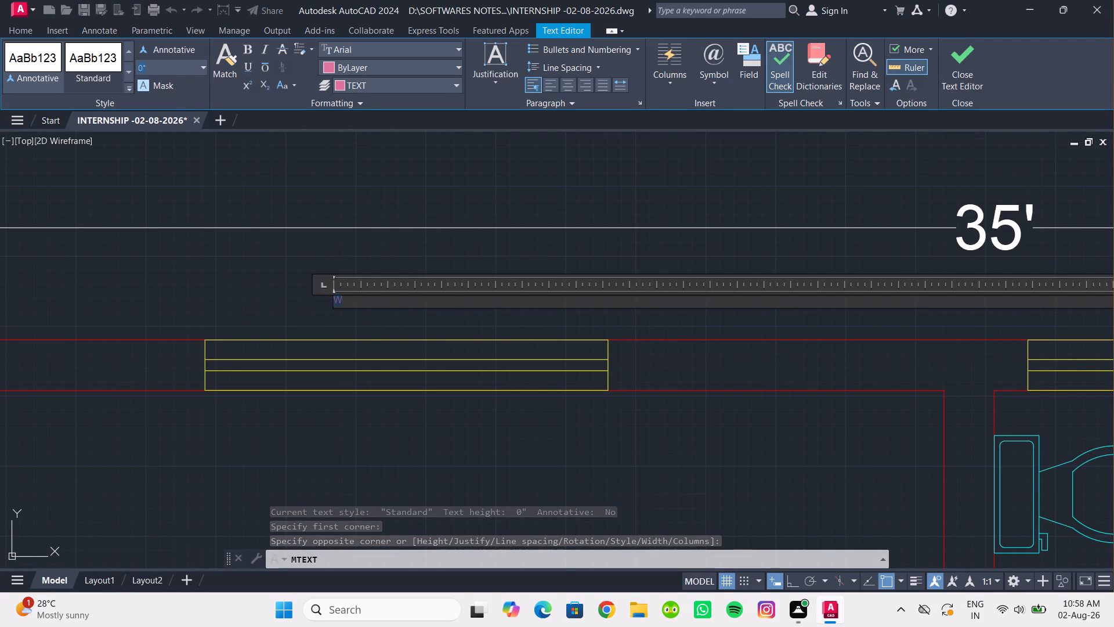
type("8\"")
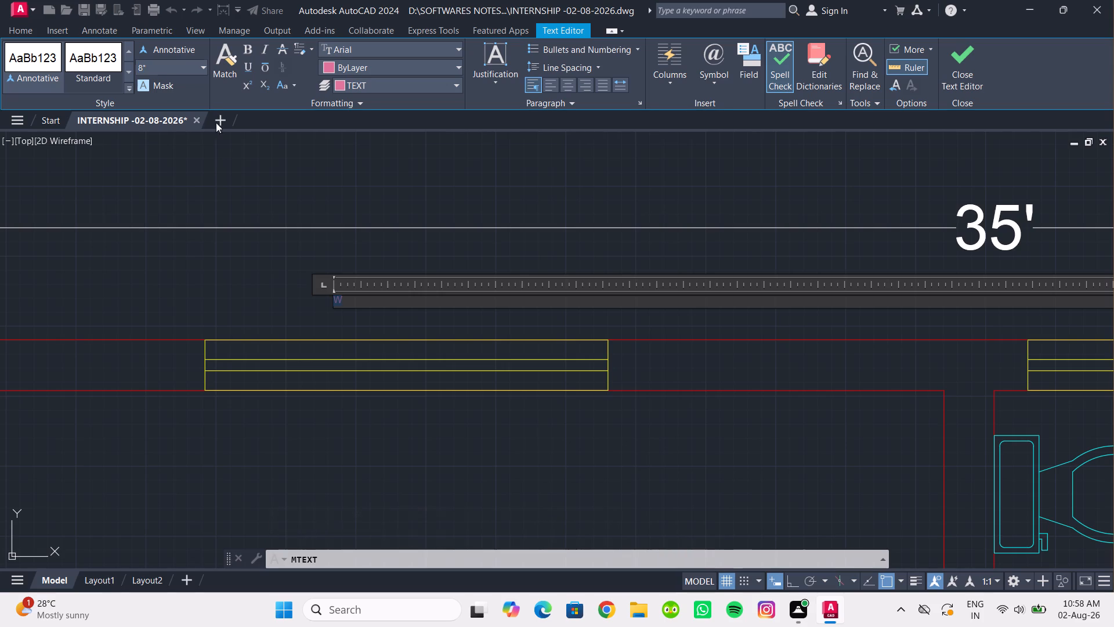
key("Return")
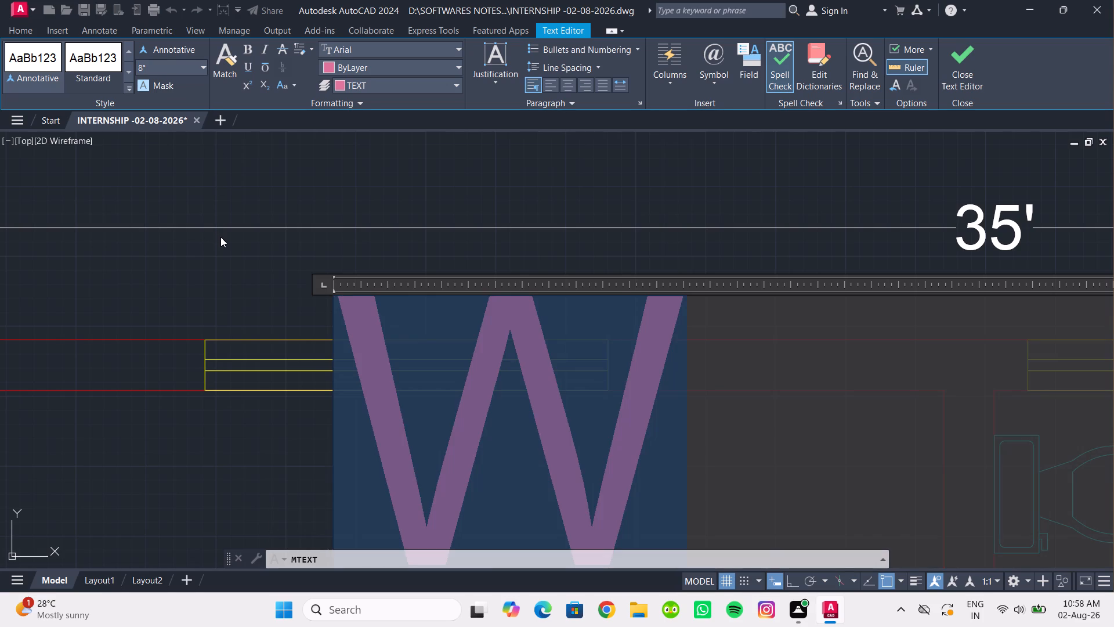
left_click(216, 259)
scroll(303, 273, "down", 3)
Move the W tag slightly up and east so it sits centred above the master bedroom's north window.
scroll(328, 296, "up", 3)
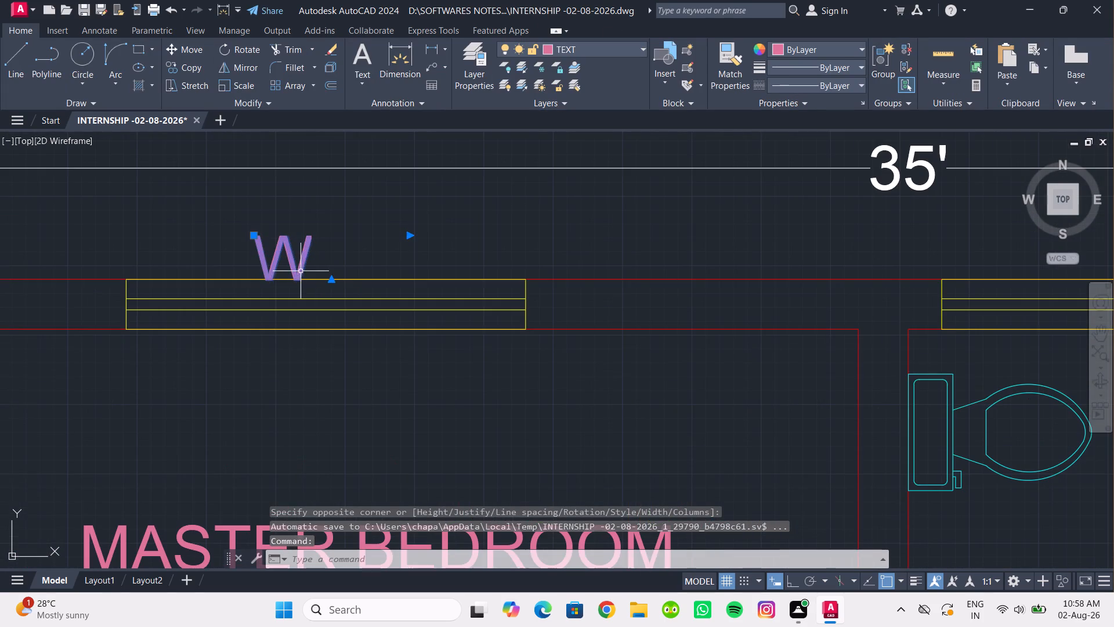
left_click(301, 271)
middle_click_drag(321, 258, 375, 334)
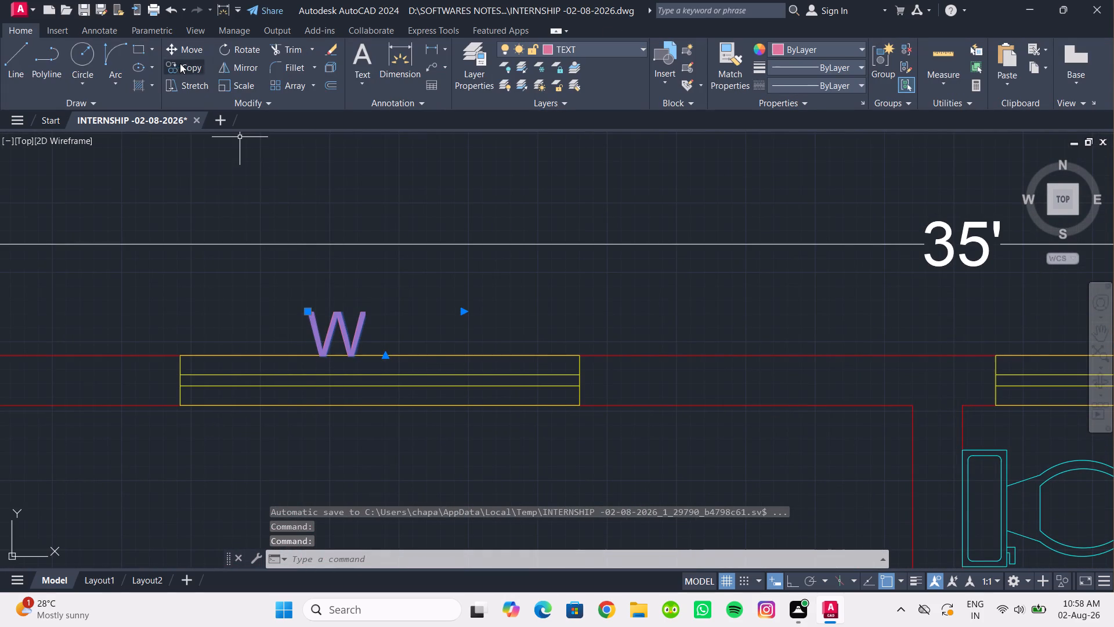
left_click(186, 49)
left_click(343, 290)
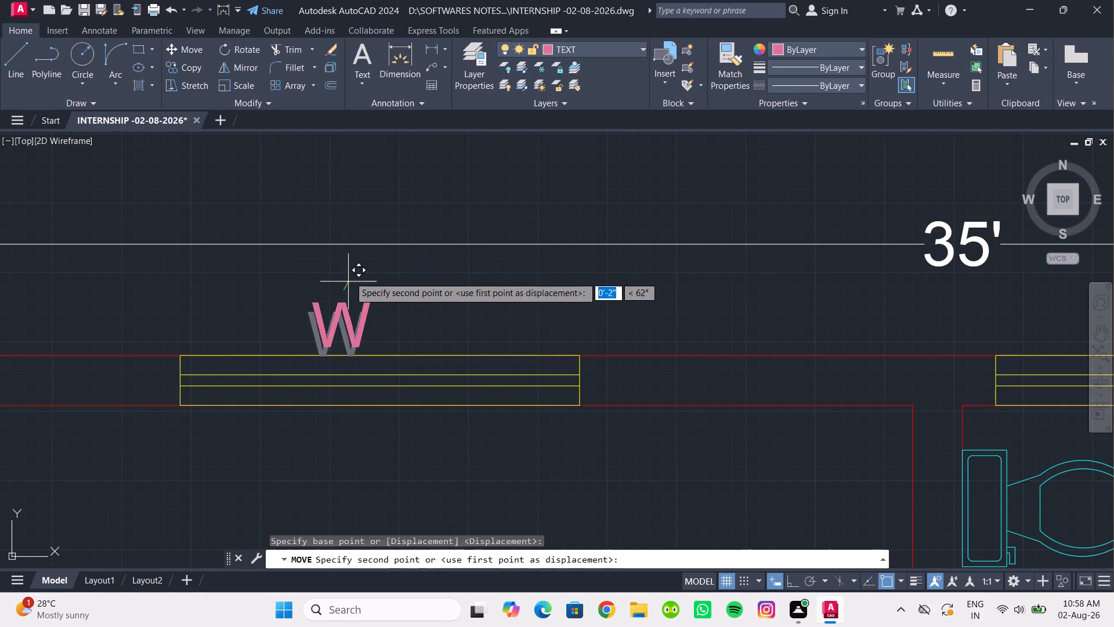
left_click(391, 279)
Copy the W tag above the north windows of the 5'X11' toilet and the kid's bedroom.
scroll(377, 300, "down", 2)
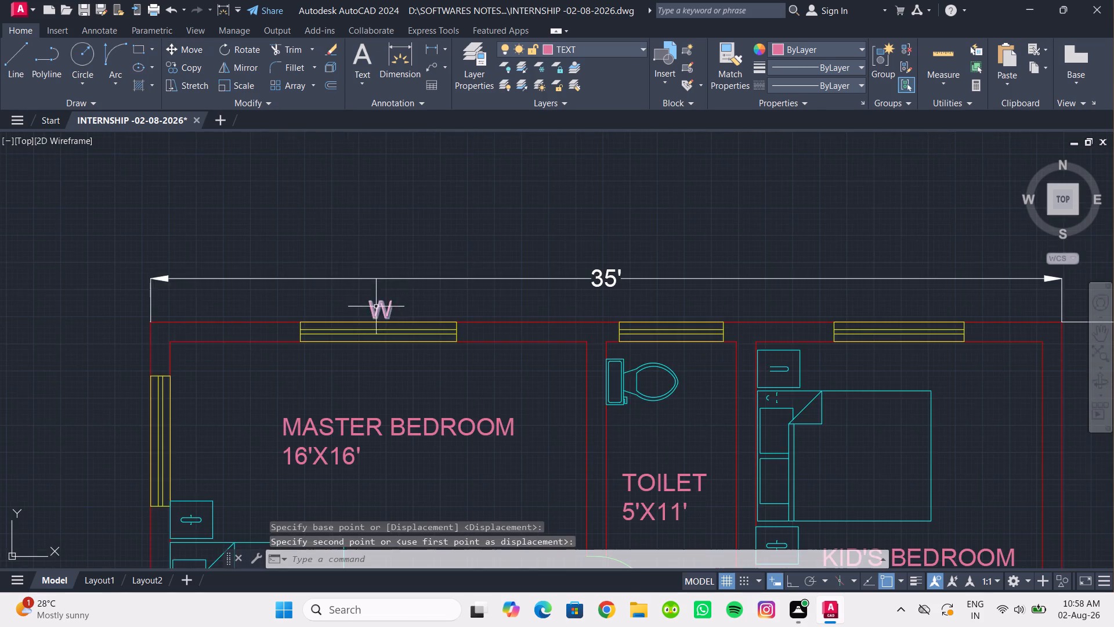
scroll(381, 312, "up", 1)
left_click(376, 305)
left_click(191, 64)
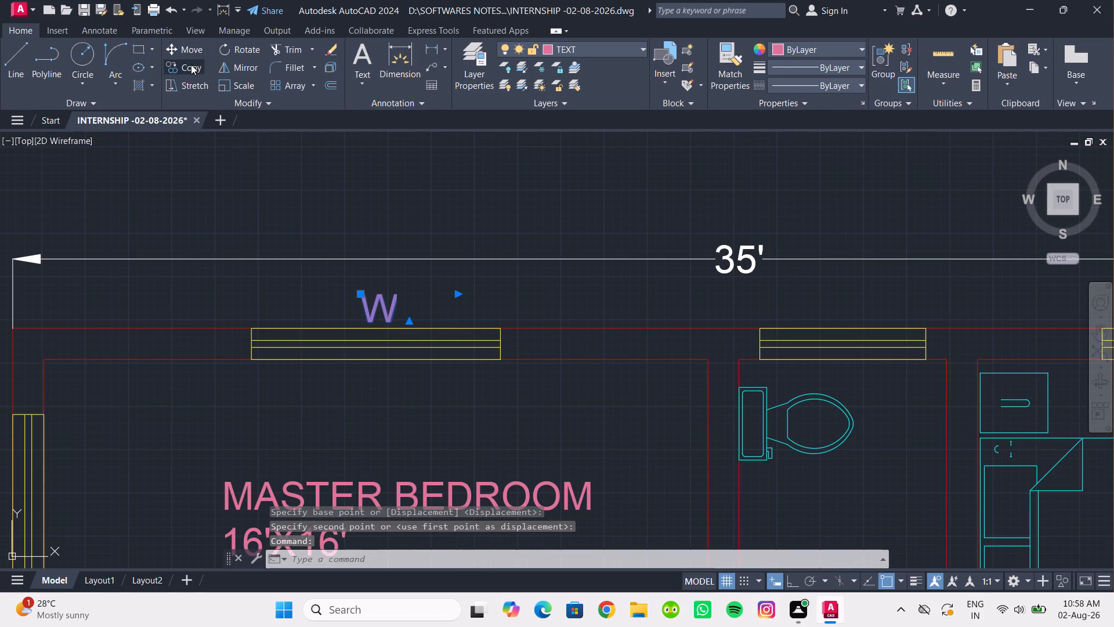
left_click_drag(384, 297, 389, 297)
middle_click_drag(542, 303, 342, 271)
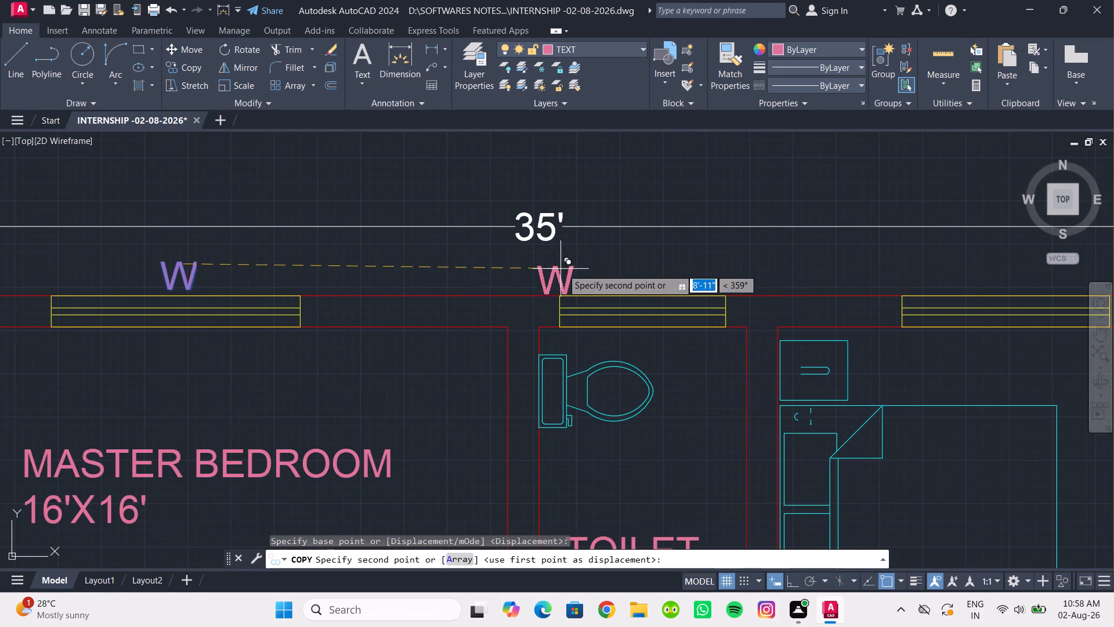
left_click(642, 262)
middle_click_drag(690, 261, 478, 242)
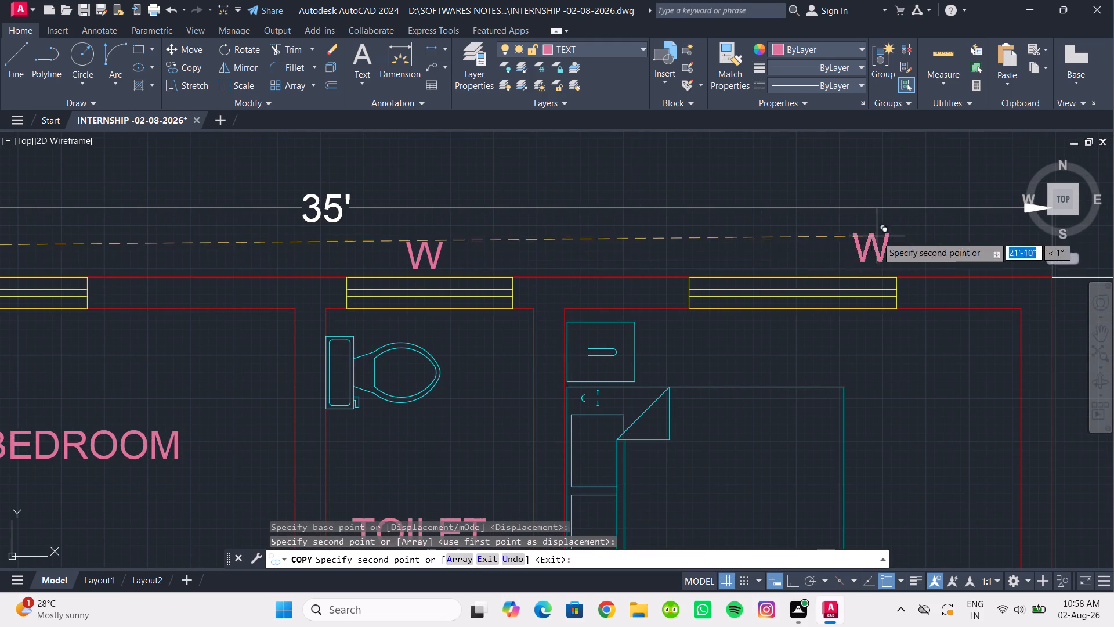
left_click(775, 241)
Place further W copies outside the west windows of the master bedroom and the 6'6"X4'6" toilet.
scroll(829, 246, "down", 2)
middle_click_drag(806, 227, 775, 172)
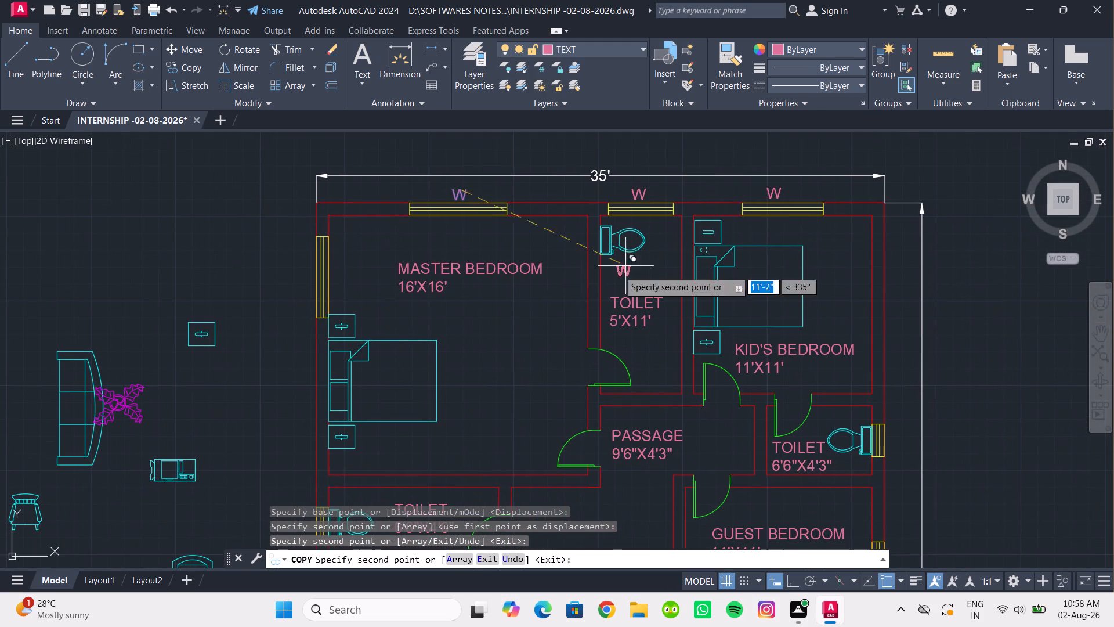
scroll(286, 276, "up", 2)
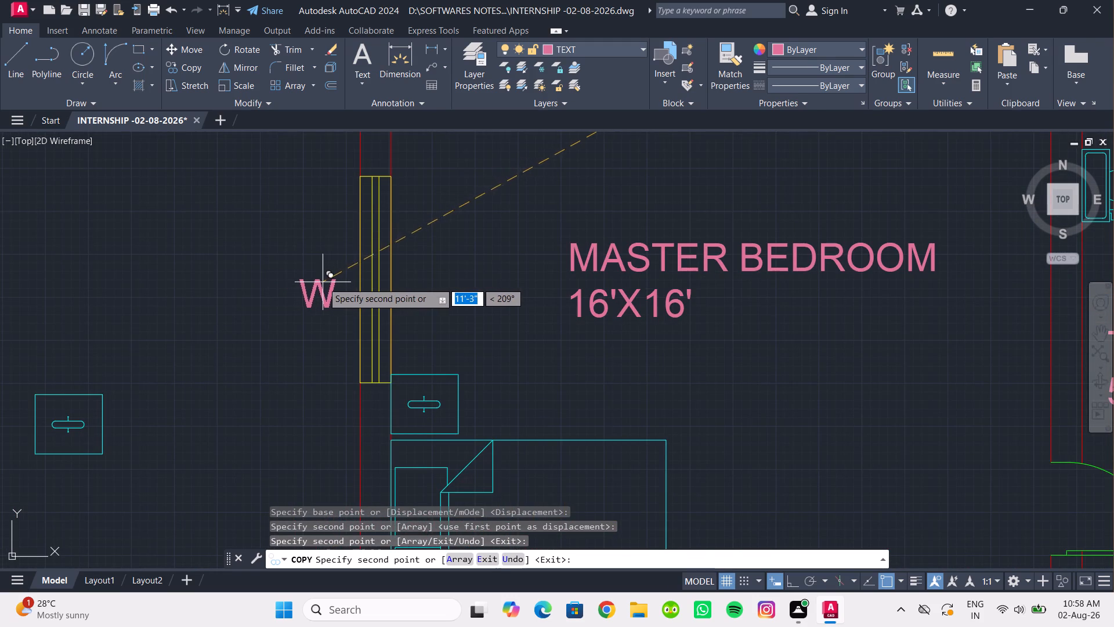
left_click(339, 276)
scroll(411, 309, "down", 2)
middle_click_drag(411, 300, 421, 190)
scroll(401, 237, "up", 1)
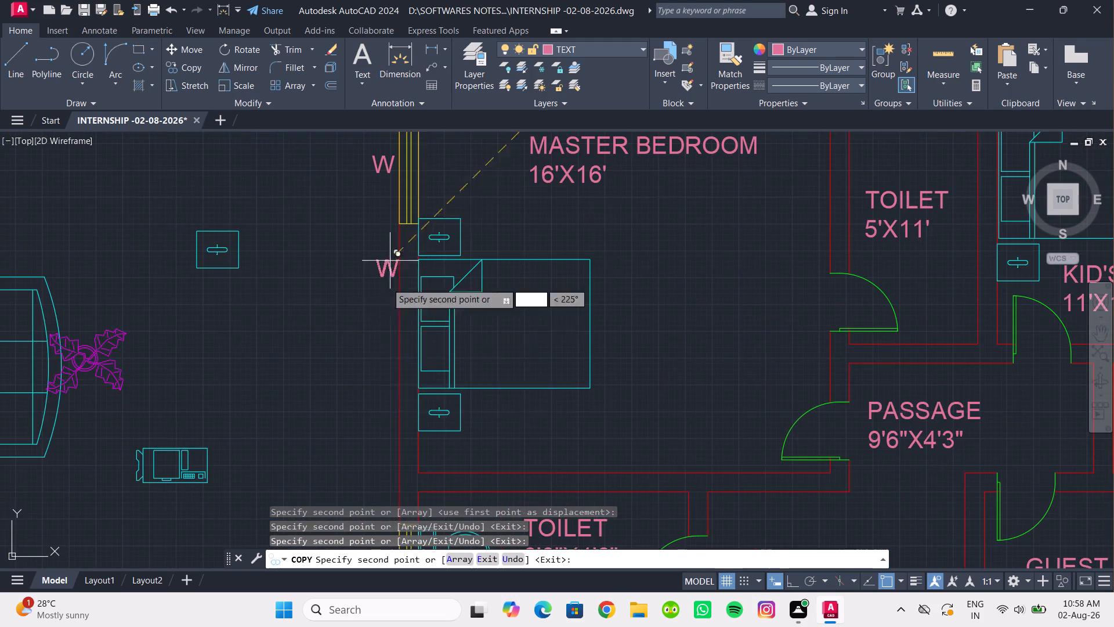
scroll(380, 383, "down", 2)
middle_click_drag(379, 383, 389, 290)
scroll(367, 337, "up", 3)
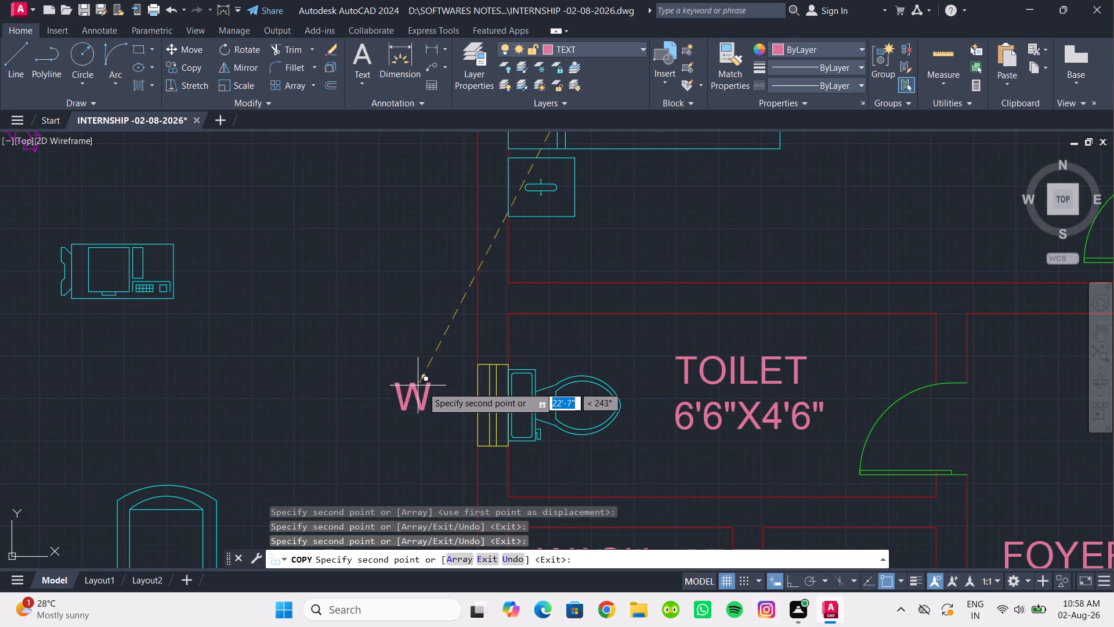
left_click(458, 398)
Place W copies outside the west windows of the wash area and the kitchen.
middle_click_drag(477, 392, 455, 170)
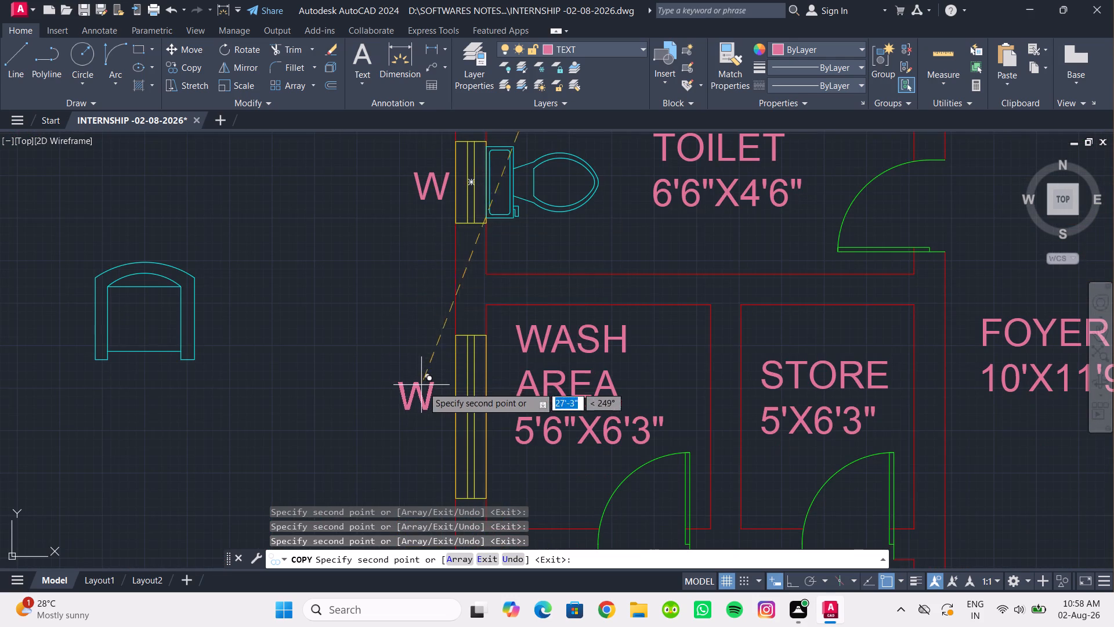
left_click(436, 422)
scroll(491, 415, "down", 1)
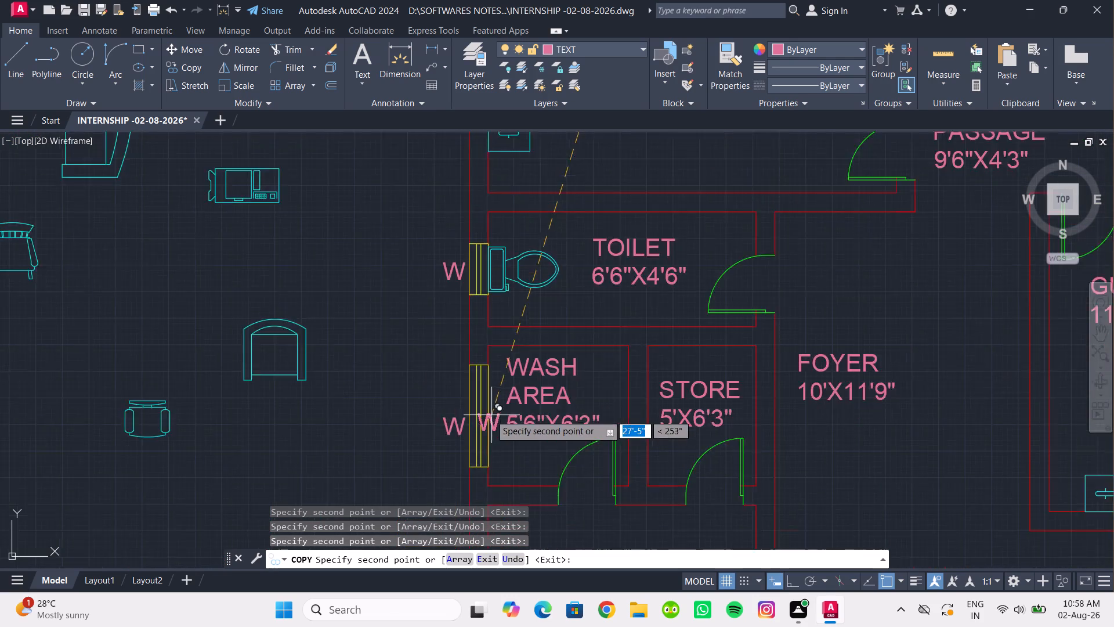
middle_click_drag(487, 411, 482, 211)
scroll(431, 324, "down", 1)
left_click(443, 384)
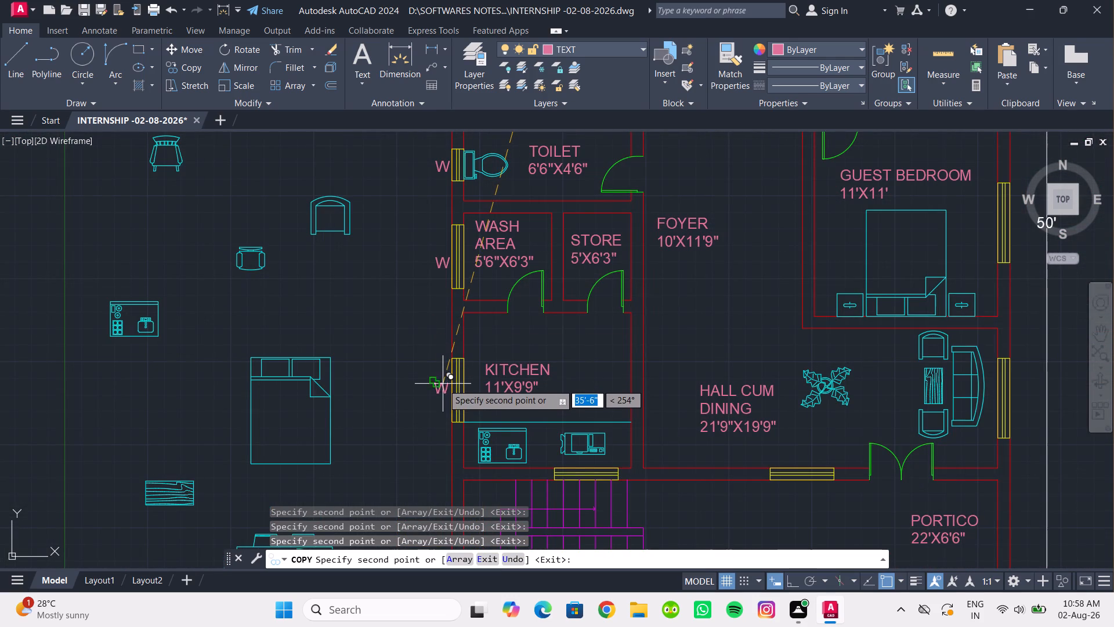
Place W copies just below the south windows of the kitchen and the hall cum dining.
middle_click_drag(512, 381, 486, 261)
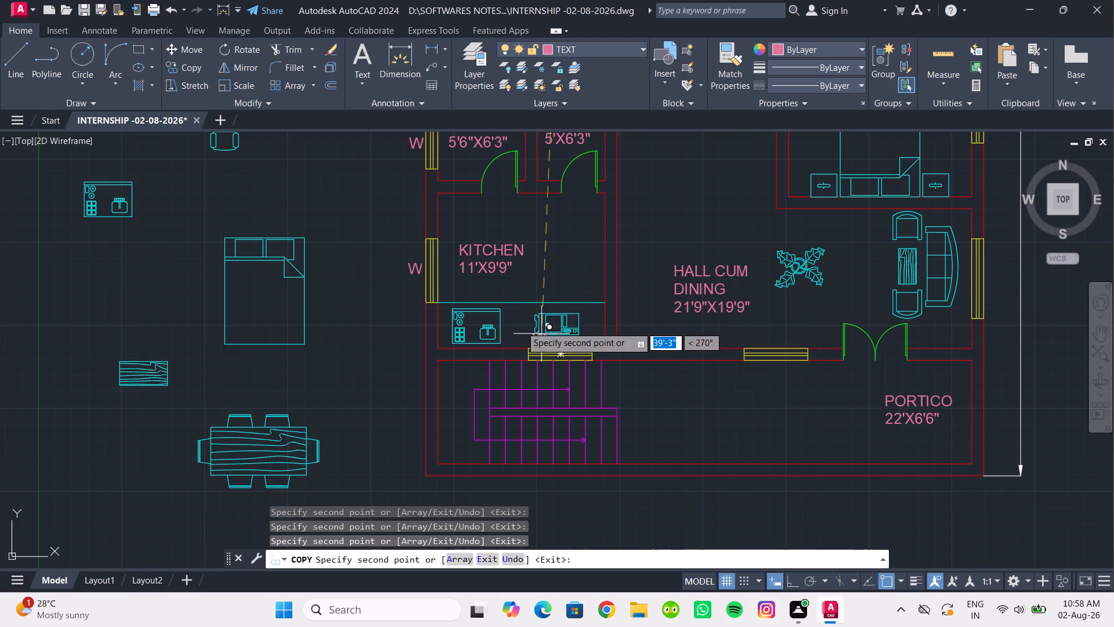
scroll(440, 262, "up", 3)
middle_click_drag(605, 349, 528, 218)
scroll(736, 344, "down", 1)
middle_click_drag(735, 344, 612, 287)
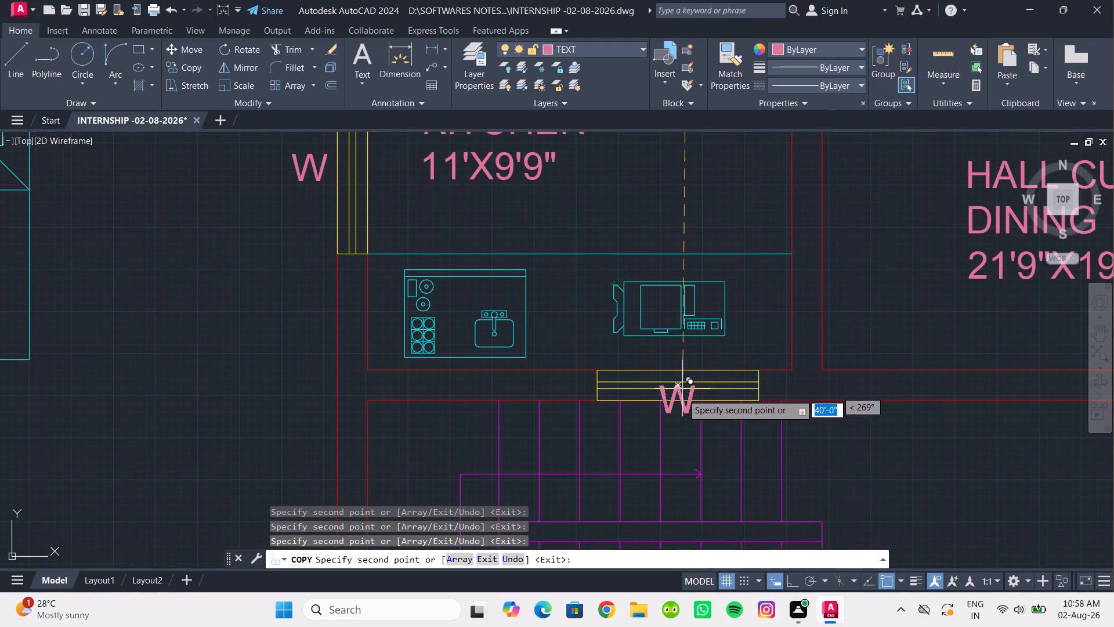
scroll(681, 416, "up", 3)
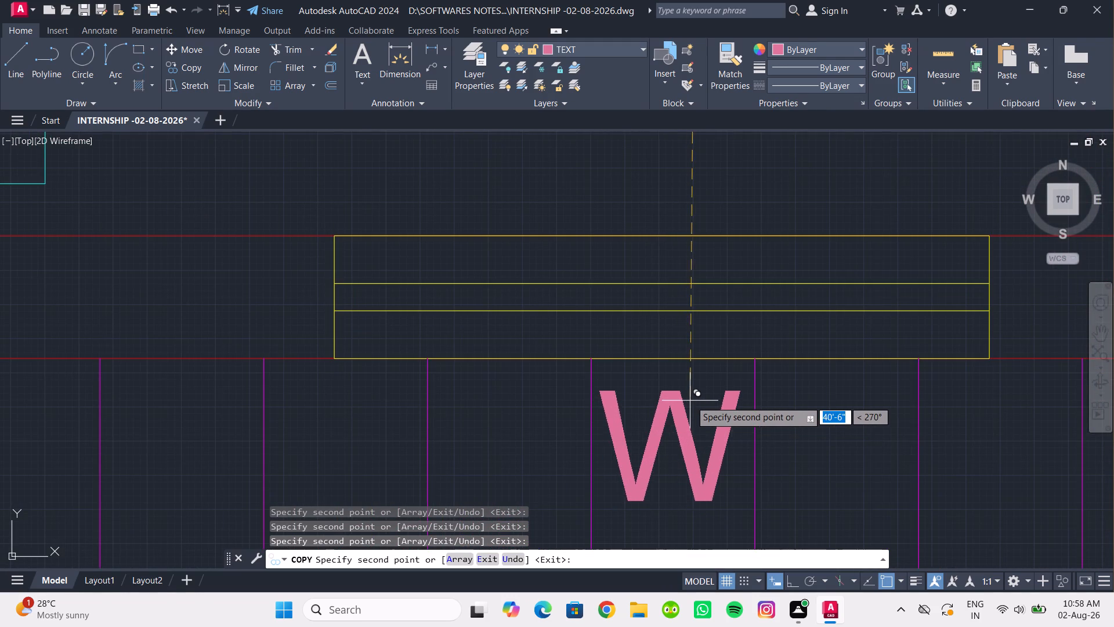
left_click(696, 399)
scroll(743, 304, "down", 3)
middle_click_drag(742, 307, 580, 337)
scroll(766, 313, "down", 2)
middle_click_drag(765, 313, 703, 311)
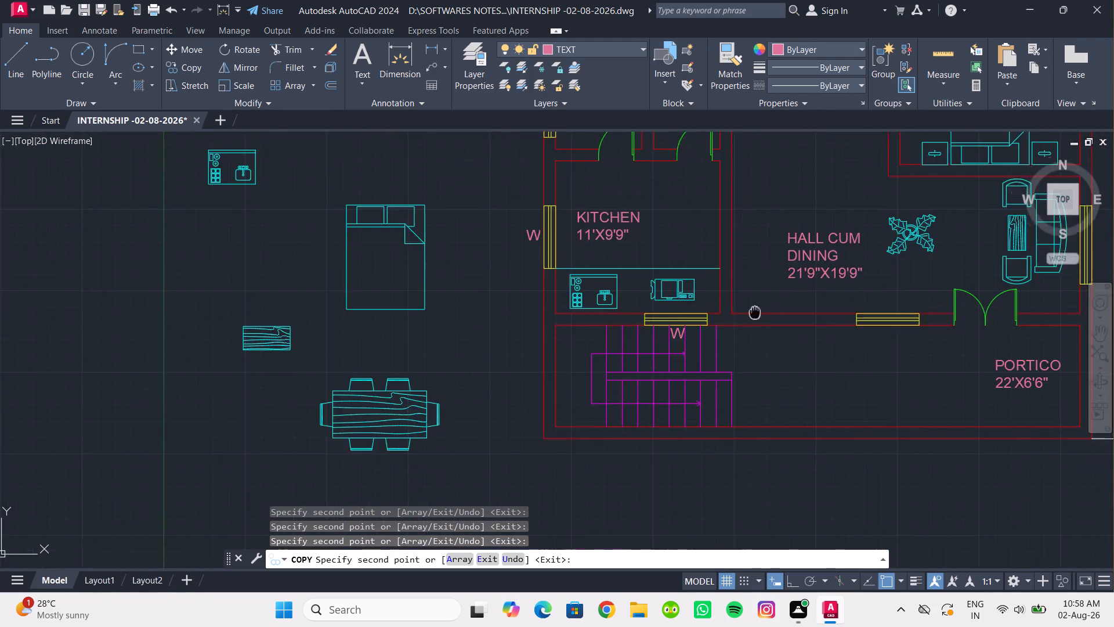
middle_click_drag(703, 311, 409, 309)
scroll(562, 336, "up", 2)
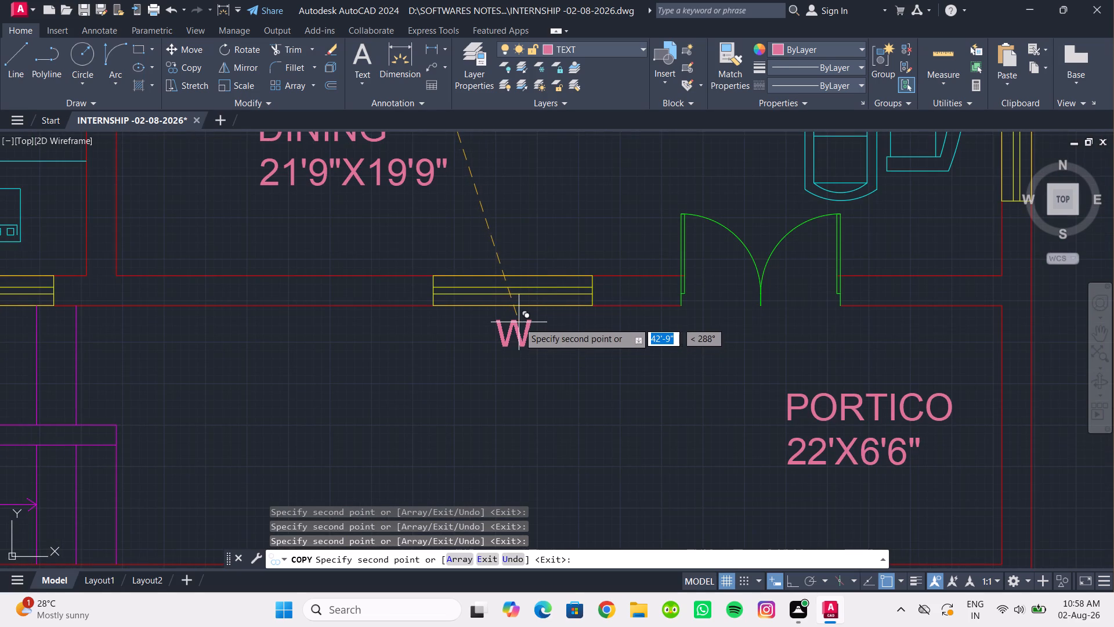
left_click(519, 319)
Place W copies outside the east windows of the hall cum dining and the guest bedroom.
scroll(614, 279, "down", 2)
middle_click_drag(578, 301, 415, 367)
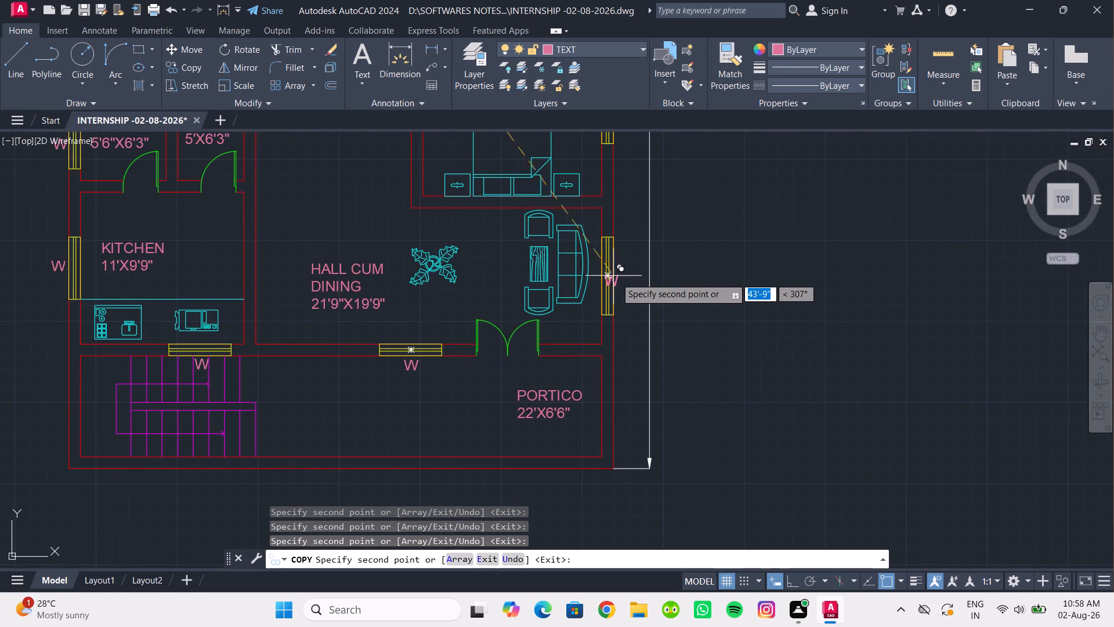
scroll(618, 275, "up", 2)
left_click(632, 271)
scroll(642, 210, "down", 1)
middle_click_drag(642, 210, 612, 434)
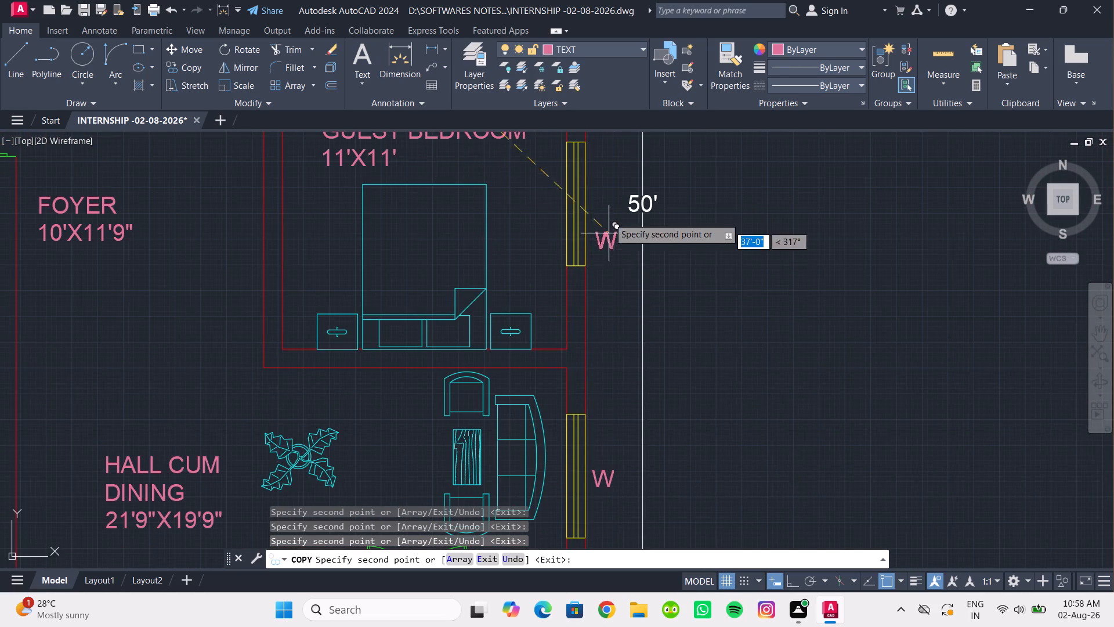
left_click(602, 210)
Place a W copy outside the east window of the 6'6"X4'3" toilet.
scroll(613, 166, "down", 2)
middle_click_drag(613, 166, 580, 409)
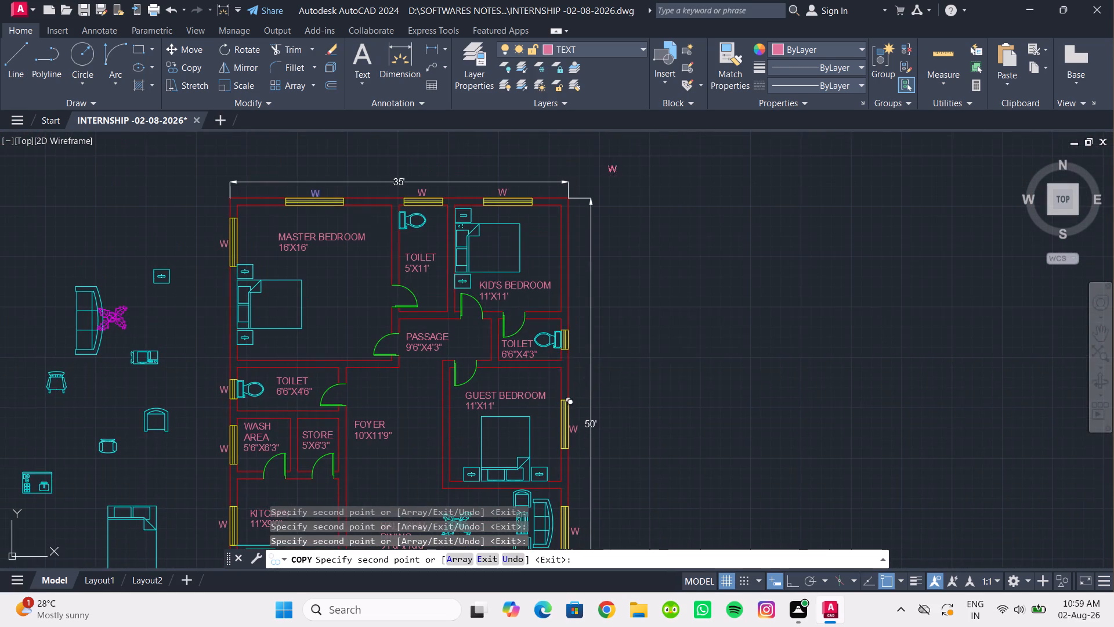
scroll(584, 329, "up", 5)
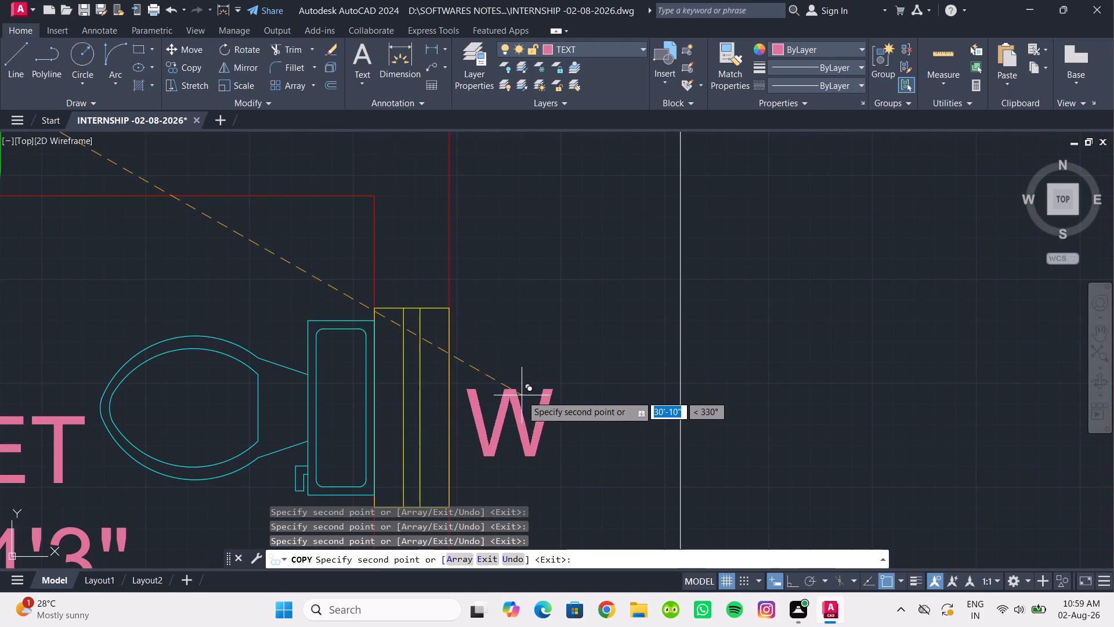
left_click(516, 406)
scroll(521, 312, "down", 3)
scroll(549, 270, "down", 1)
middle_click_drag(549, 270, 551, 433)
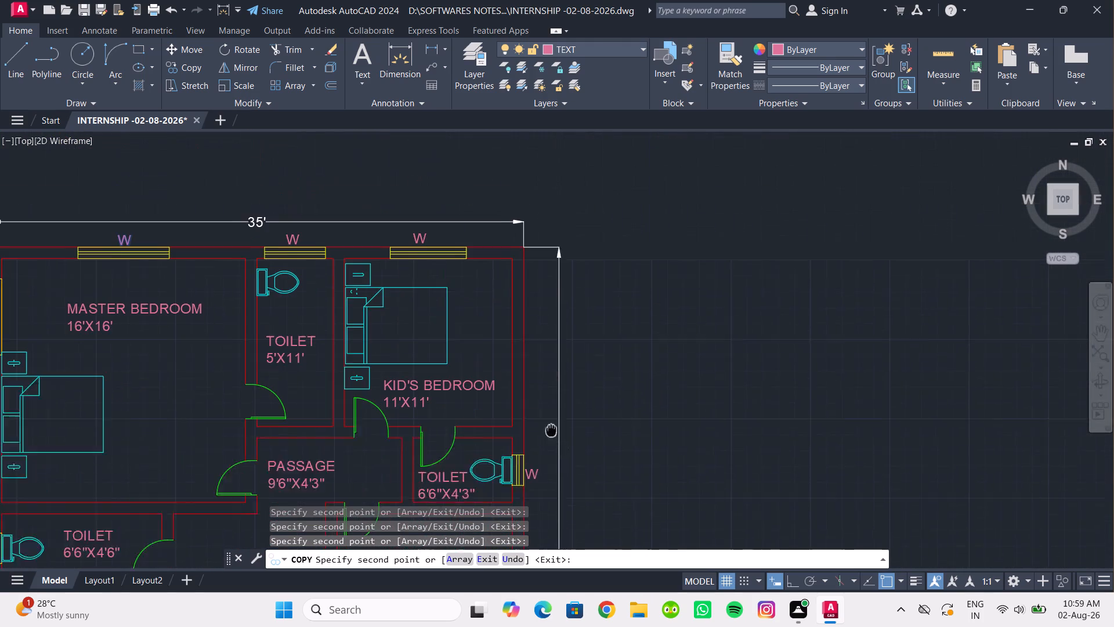
middle_click_drag(551, 433, 554, 455)
scroll(506, 371, "down", 2)
middle_click_drag(506, 371, 544, 245)
middle_click_drag(493, 351, 509, 318)
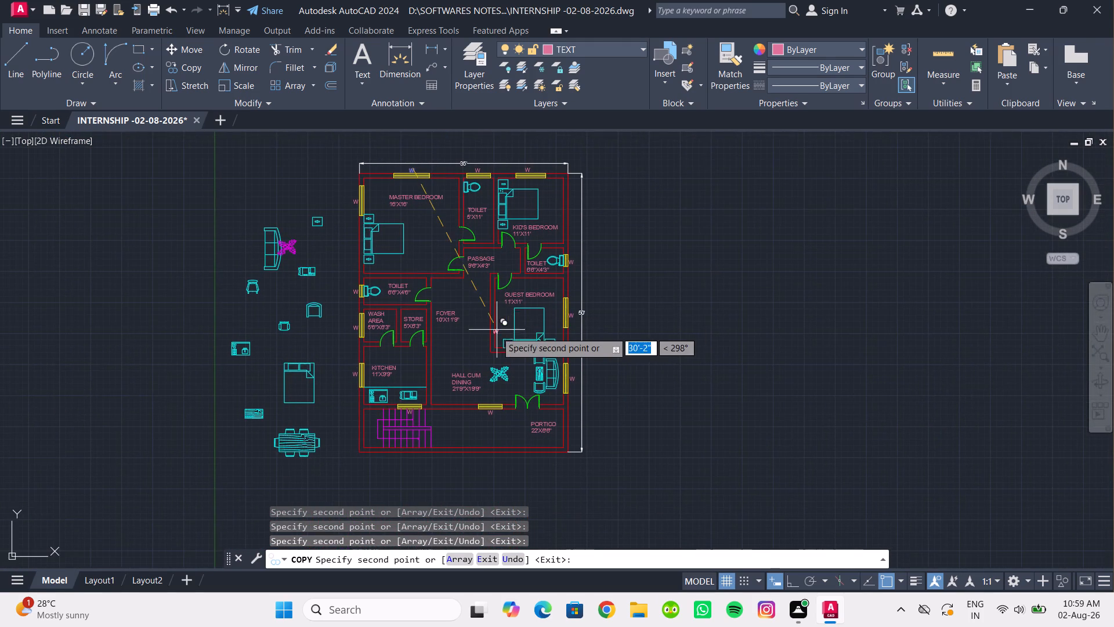
Copy the W tag above the master bedroom's north window to the door opening of the 5'X11' toilet.
scroll(499, 337, "up", 1)
key("Escape")
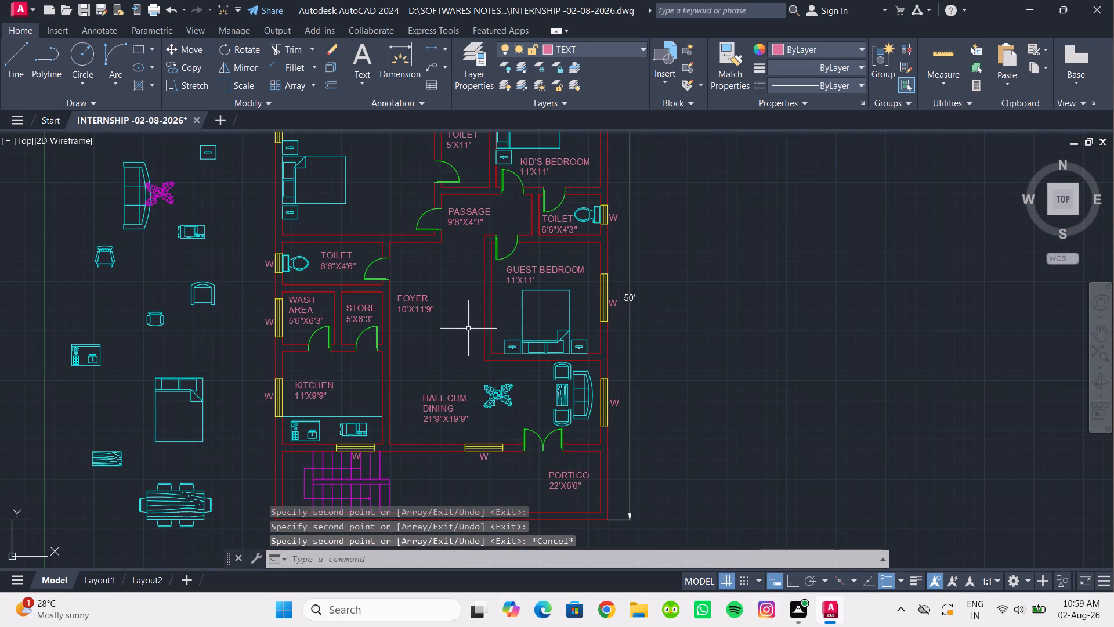
scroll(468, 318, "down", 1)
middle_click_drag(465, 315, 464, 297)
scroll(461, 296, "up", 1)
middle_click_drag(447, 293, 456, 352)
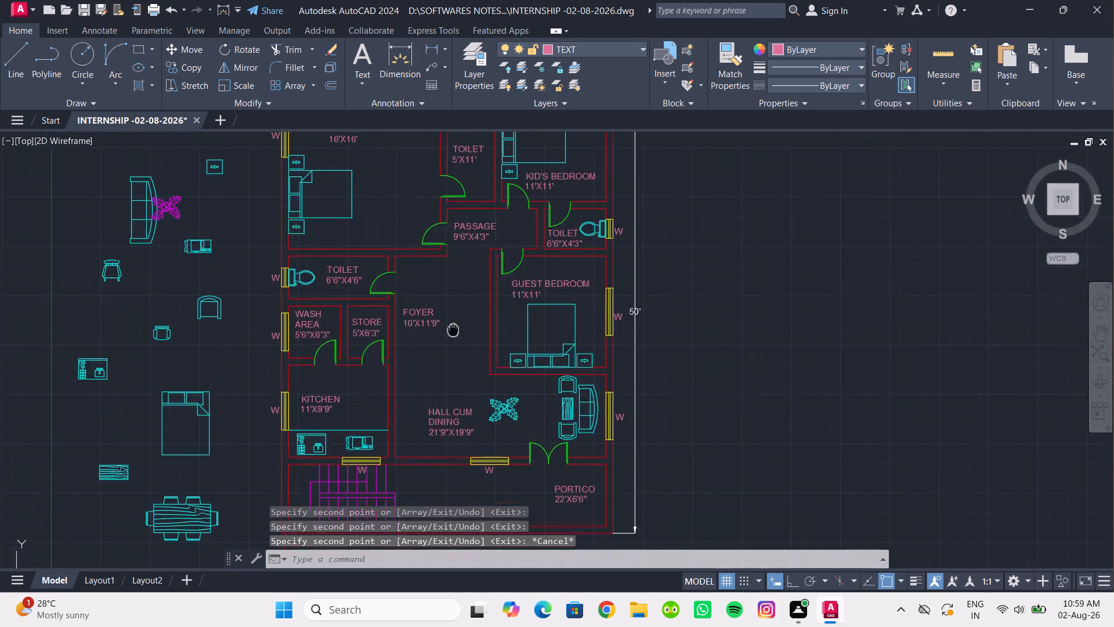
middle_click_drag(456, 352, 460, 379)
middle_click_drag(401, 235, 402, 246)
scroll(399, 258, "up", 1)
middle_click_drag(399, 264, 445, 408)
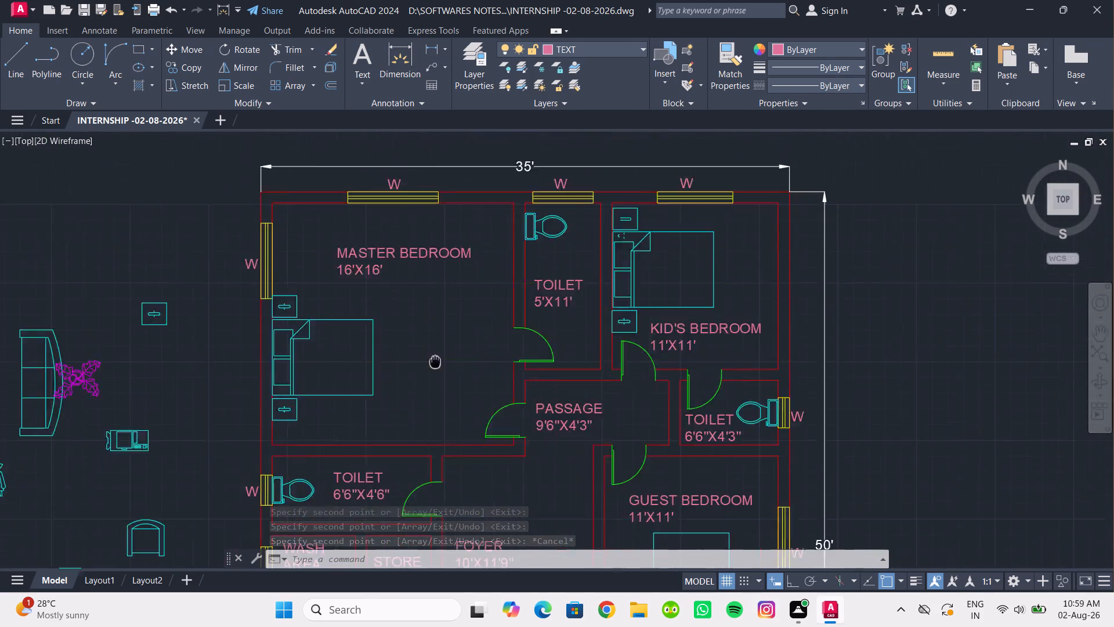
middle_click_drag(445, 408, 447, 416)
left_click(407, 235)
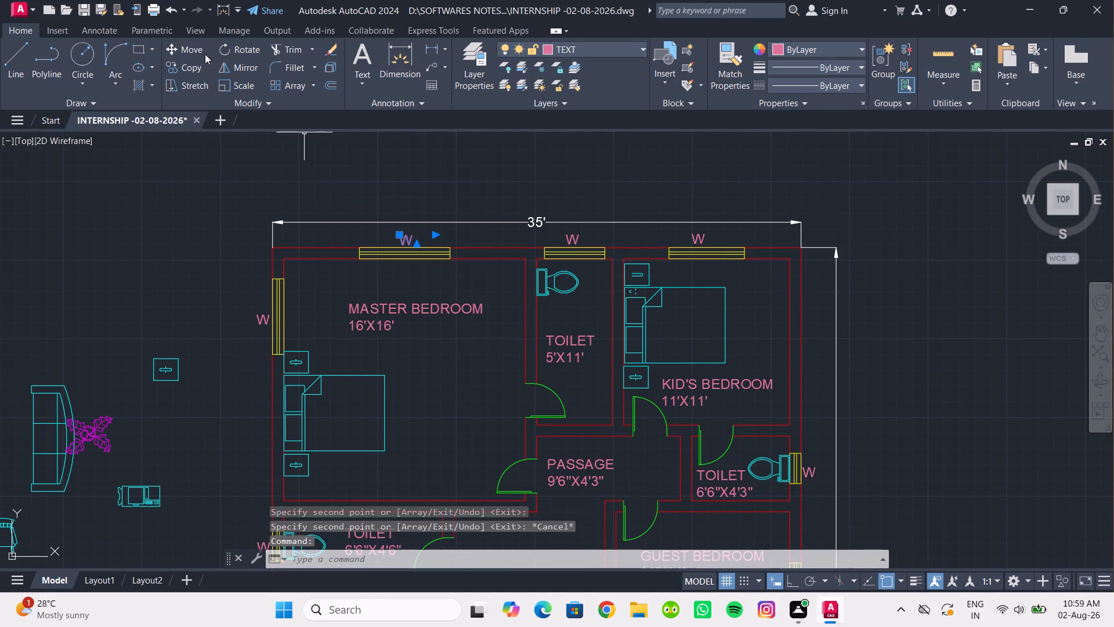
left_click(179, 57)
left_click(180, 66)
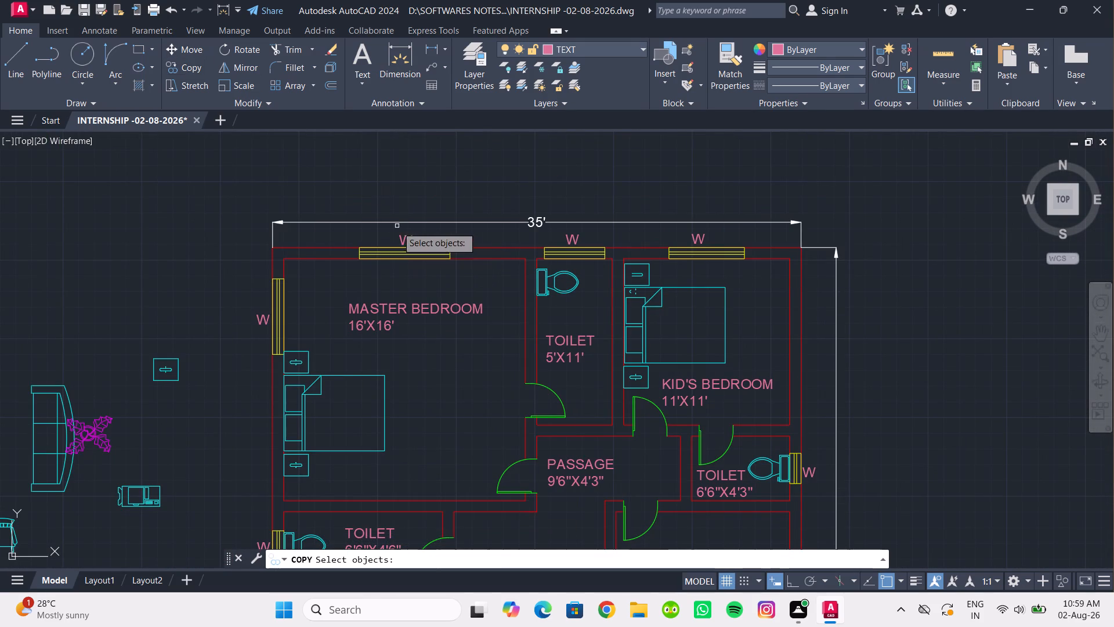
left_click(403, 237)
key("Return")
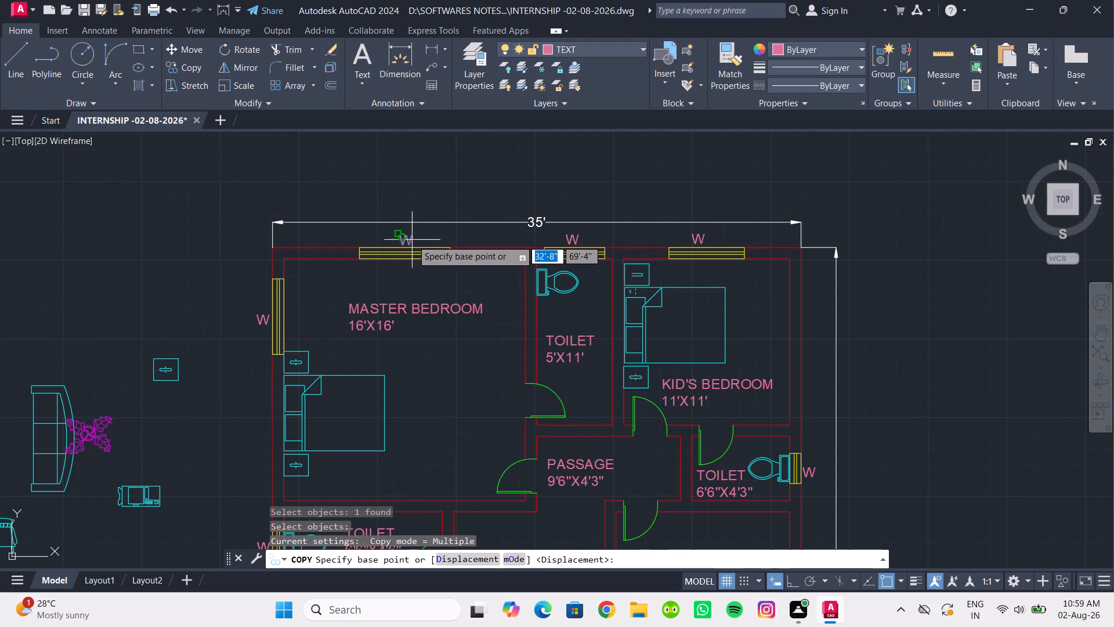
left_click(412, 240)
scroll(525, 375, "up", 3)
middle_click_drag(526, 430, 468, 317)
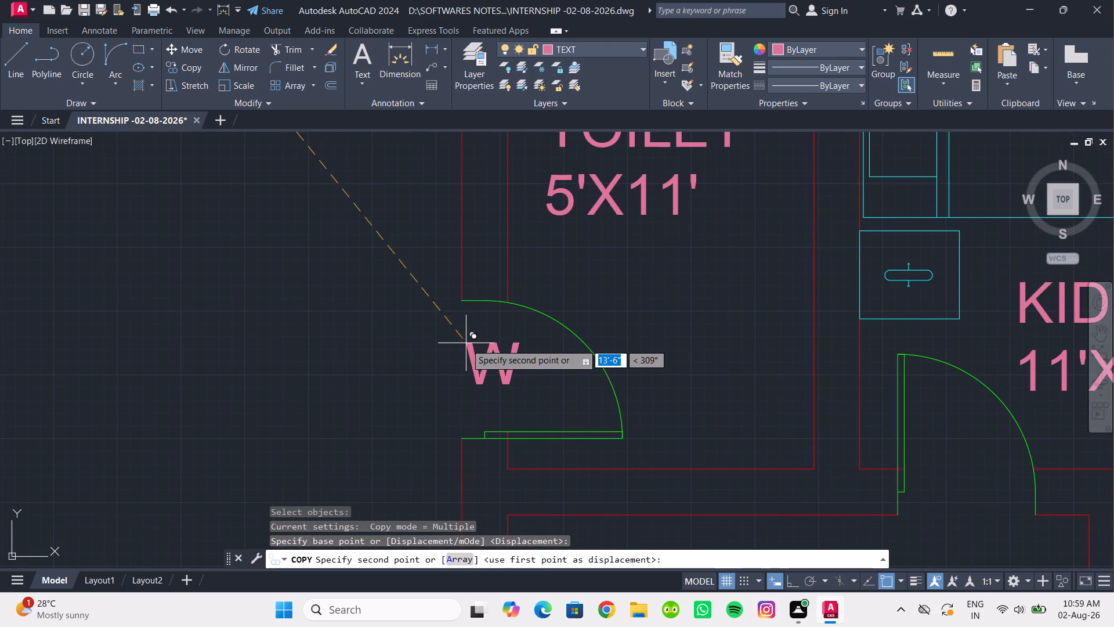
left_click(466, 344)
key("Escape")
Change the copied W at the 5'X11' toilet door to D.
double_click(490, 351)
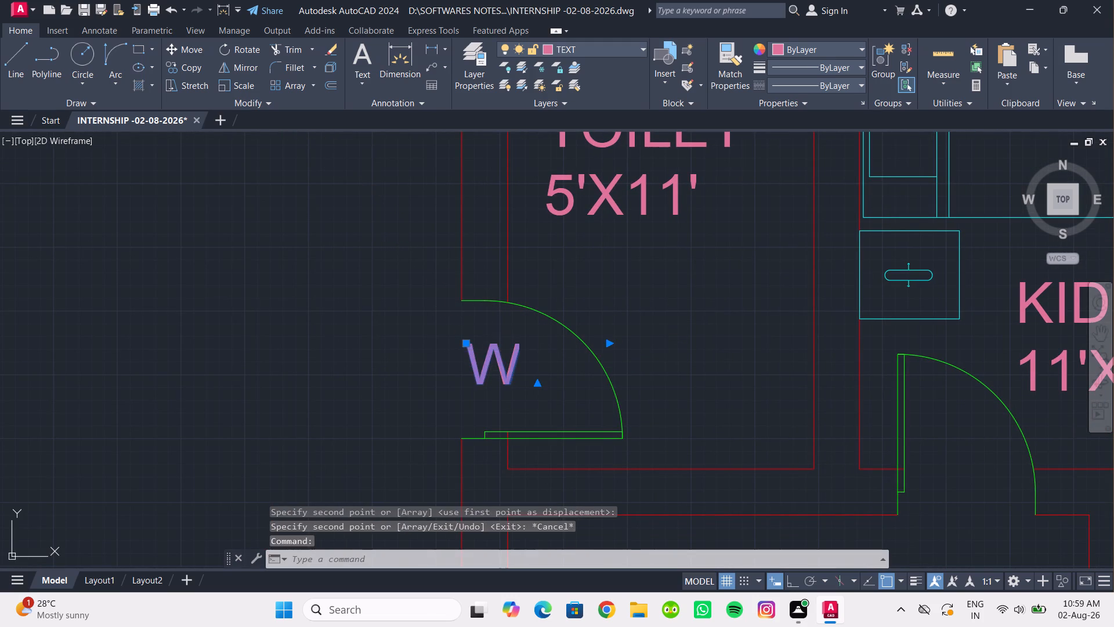
left_click_drag(527, 369, 426, 345)
key("d")
left_click(350, 342)
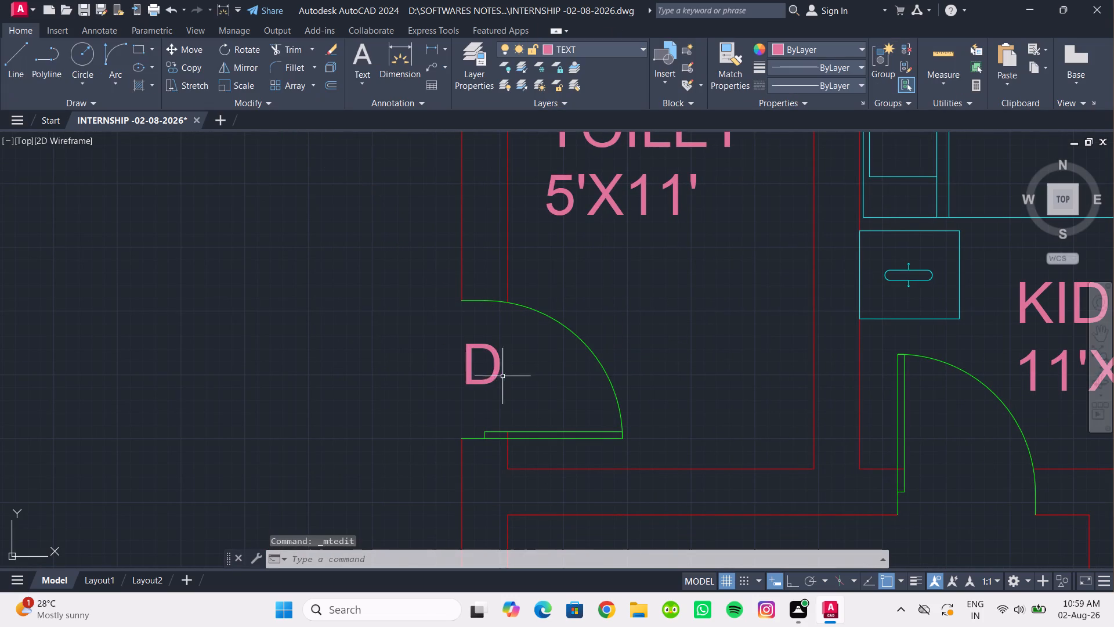
Copy the D tag to the kid's bedroom door and to the master bedroom door beside the passage.
left_click(501, 375)
left_click(481, 345)
left_click(193, 67)
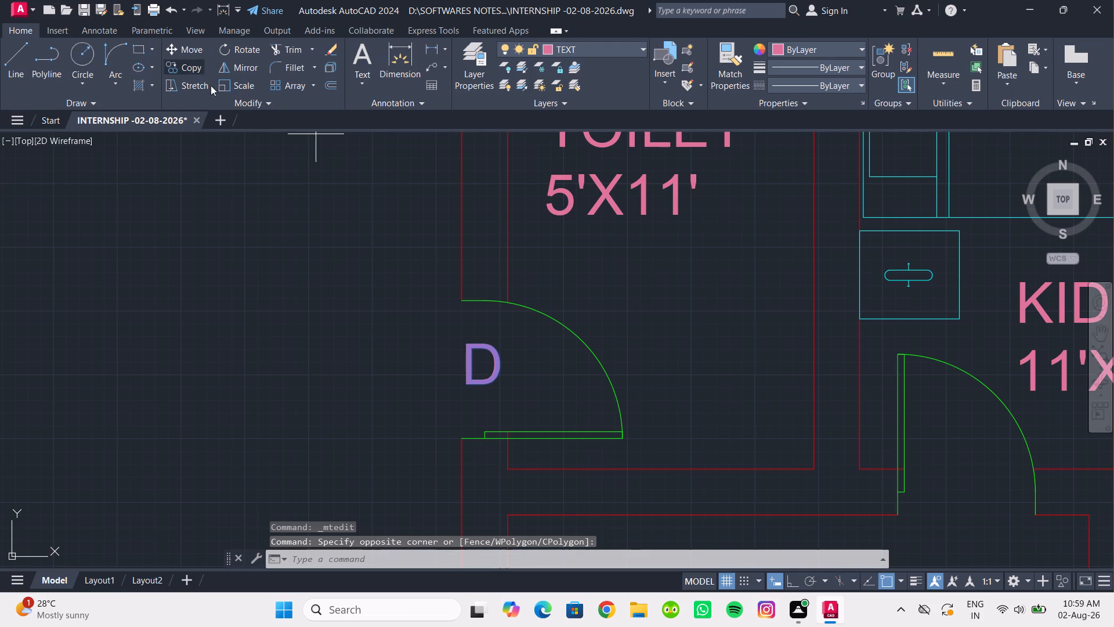
left_click_drag(484, 377, 486, 397)
scroll(480, 431, "down", 2)
middle_click_drag(465, 418, 371, 311)
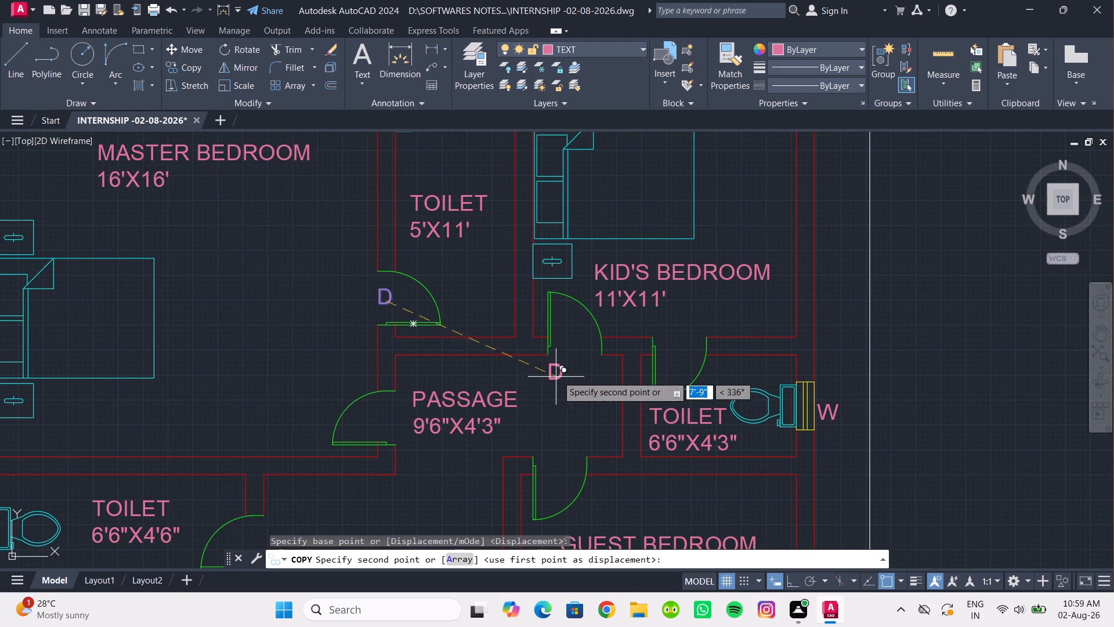
left_click(573, 349)
left_click(385, 427)
Place D copies at the guest bedroom door and the door of the 6'6"X4'3" toilet.
middle_click_drag(480, 417, 461, 318)
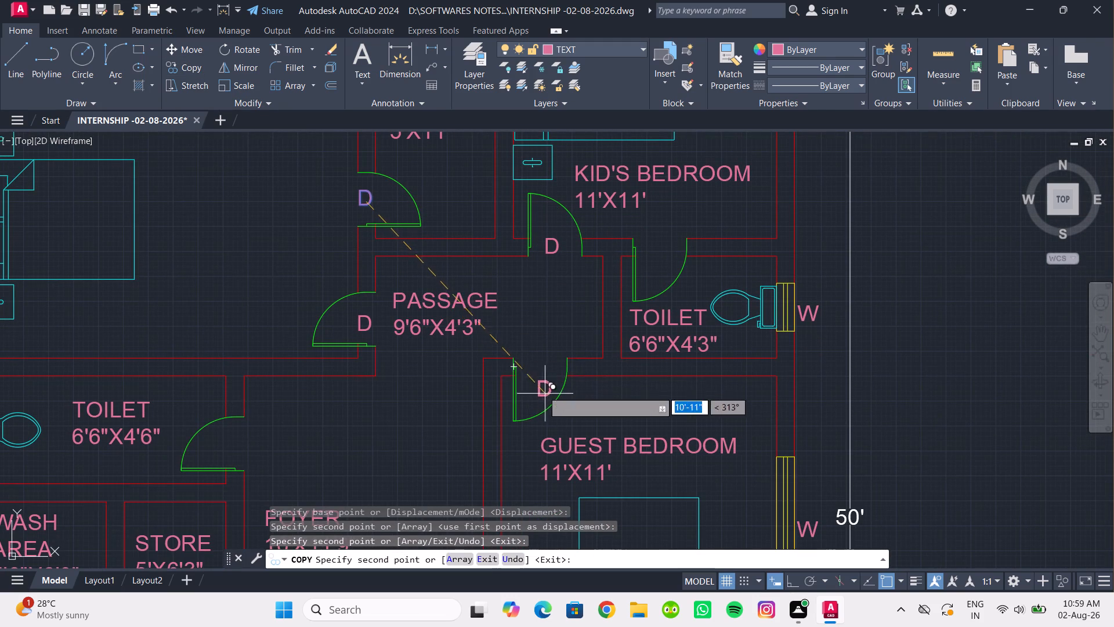
left_click(544, 375)
left_click(661, 256)
middle_click_drag(644, 320, 638, 300)
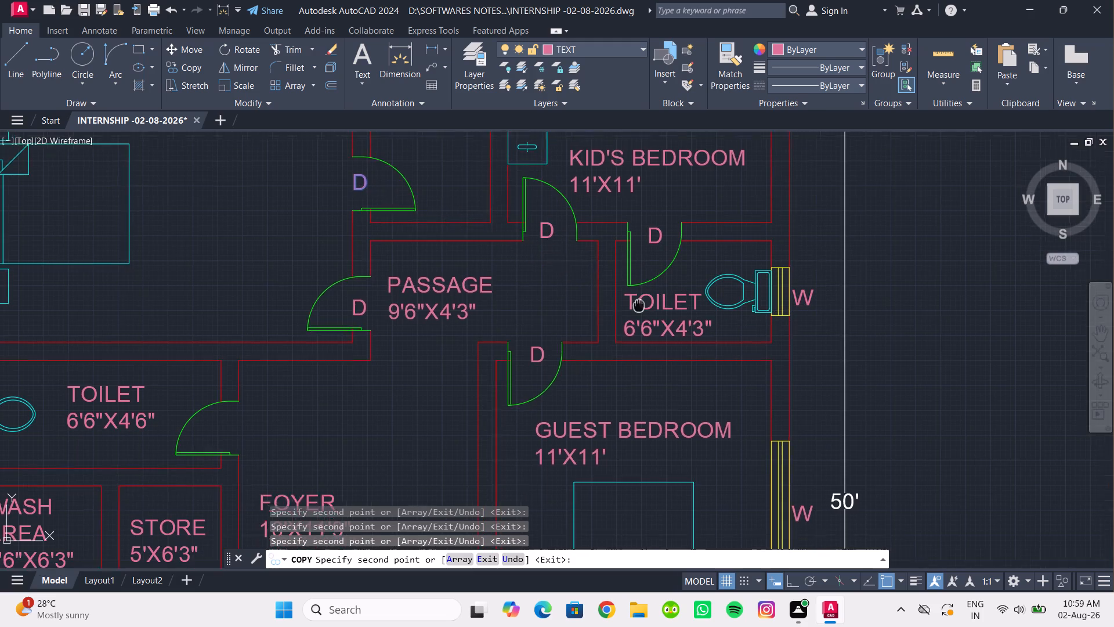
middle_click_drag(638, 300, 636, 255)
Place D copies at the doors of the 6'6"X4'6" toilet, the store and the wash area.
left_click(229, 385)
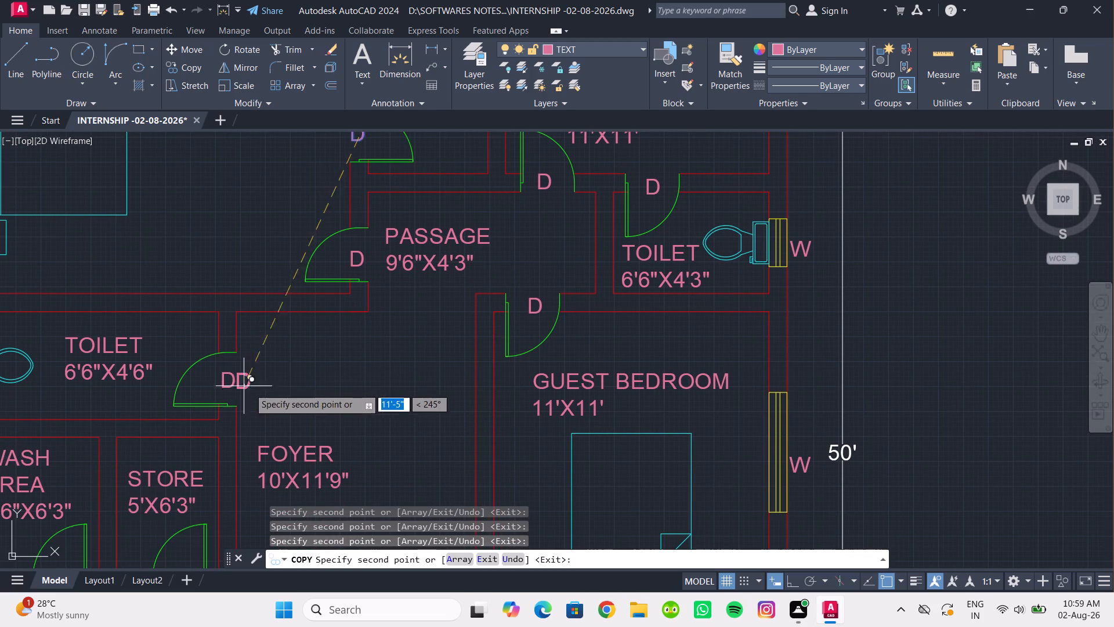
middle_click_drag(282, 391, 332, 283)
middle_click_drag(258, 421, 303, 359)
left_click(274, 411)
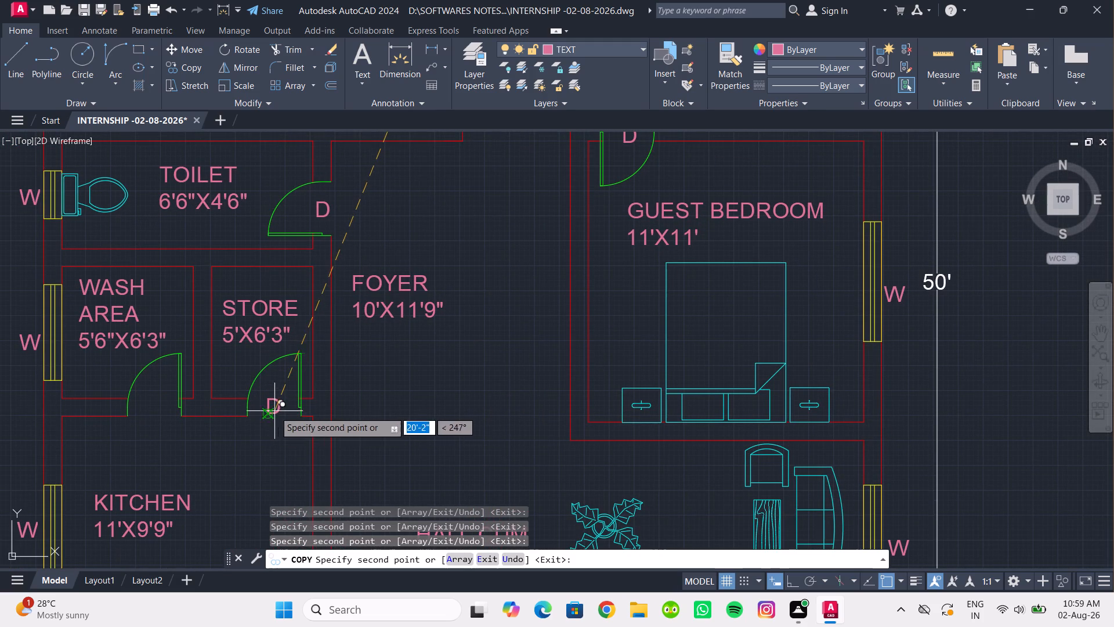
left_click(160, 409)
Place a D copy just below the double door between the hall cum dining and the portico, ending the copying.
middle_click_drag(297, 397, 198, 333)
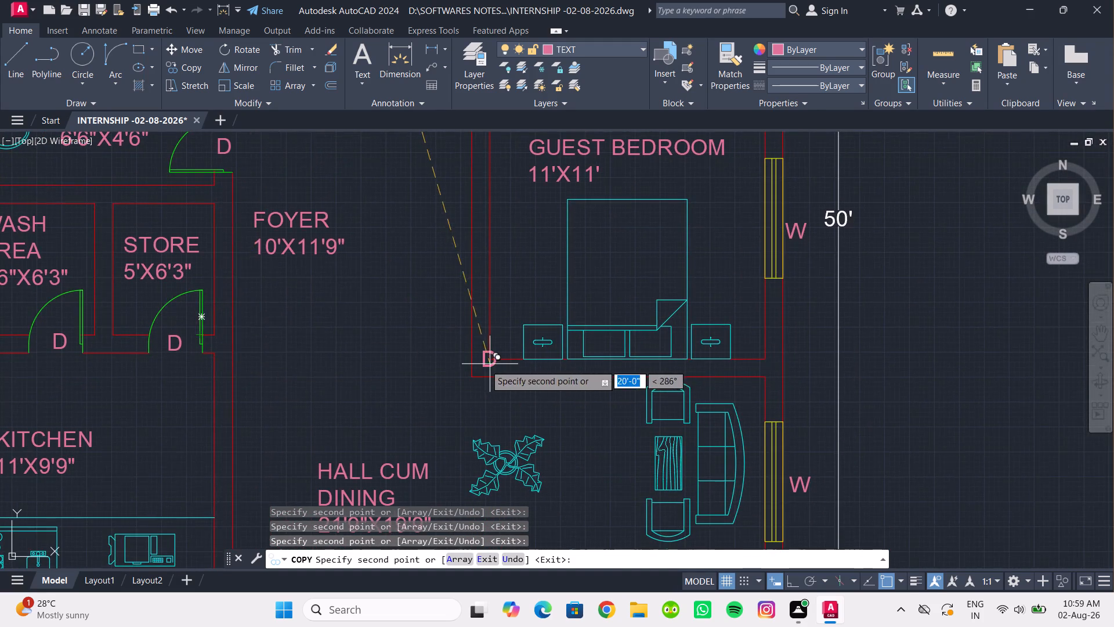
scroll(481, 367, "down", 2)
middle_click_drag(480, 370, 425, 271)
scroll(486, 364, "up", 3)
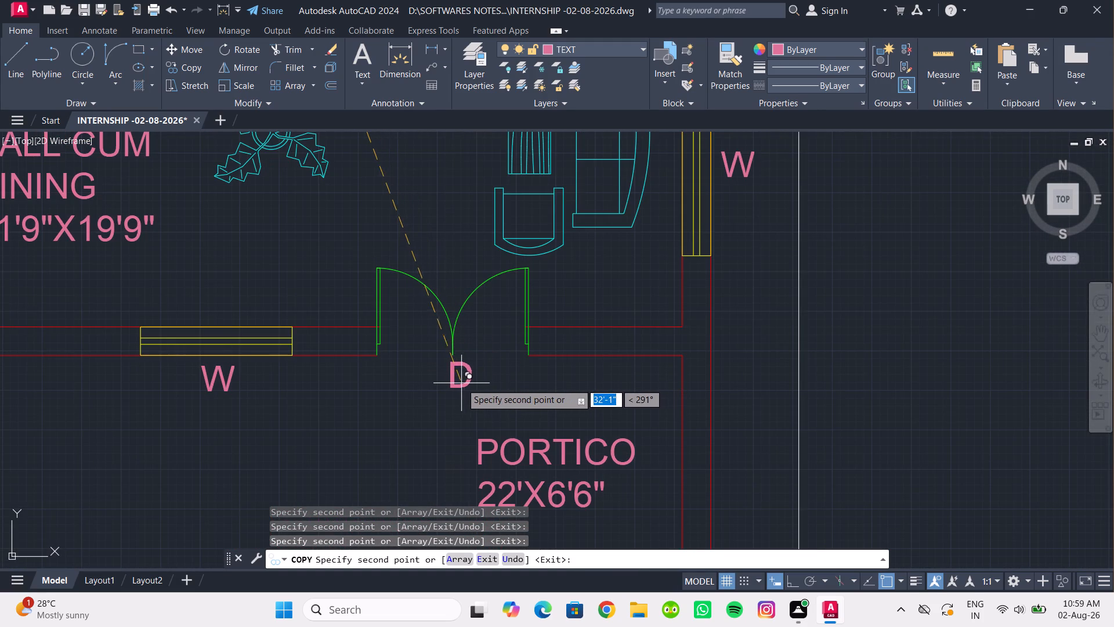
left_click(456, 387)
scroll(494, 349, "down", 4)
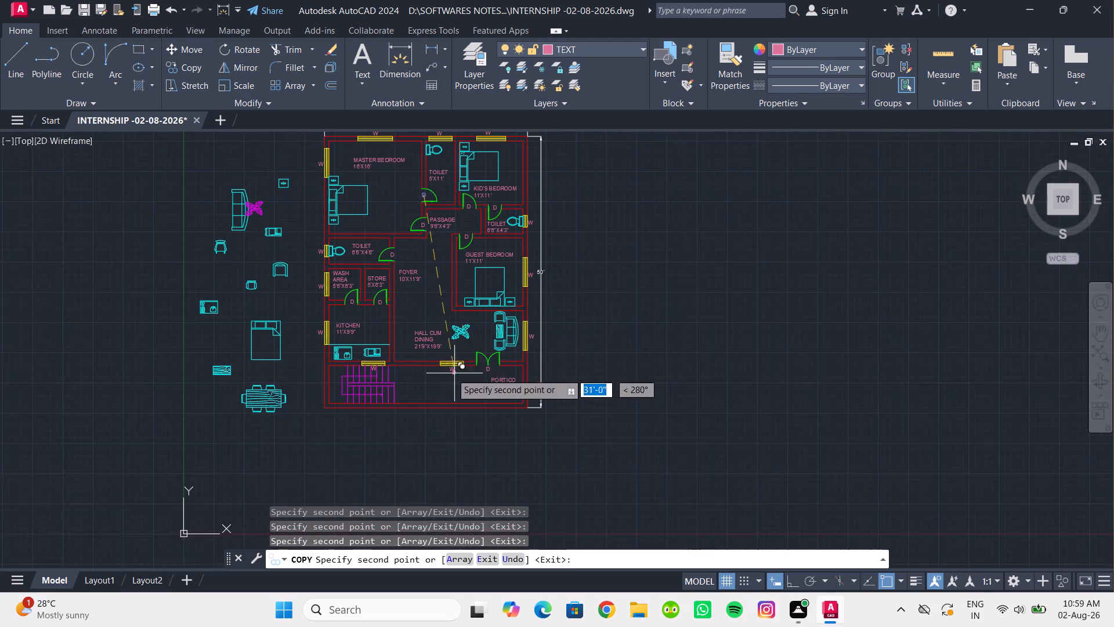
middle_click_drag(454, 374, 446, 410)
key("Escape")
scroll(481, 426, "up", 3)
key("Escape")
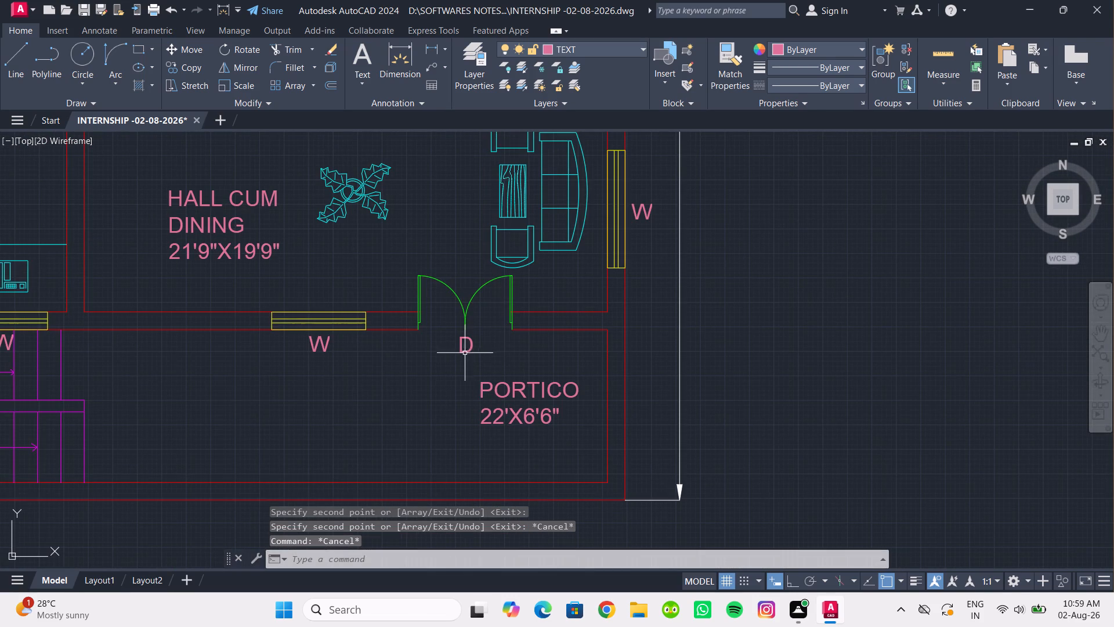
Change the D tag below the double door to MD.
double_click(462, 347)
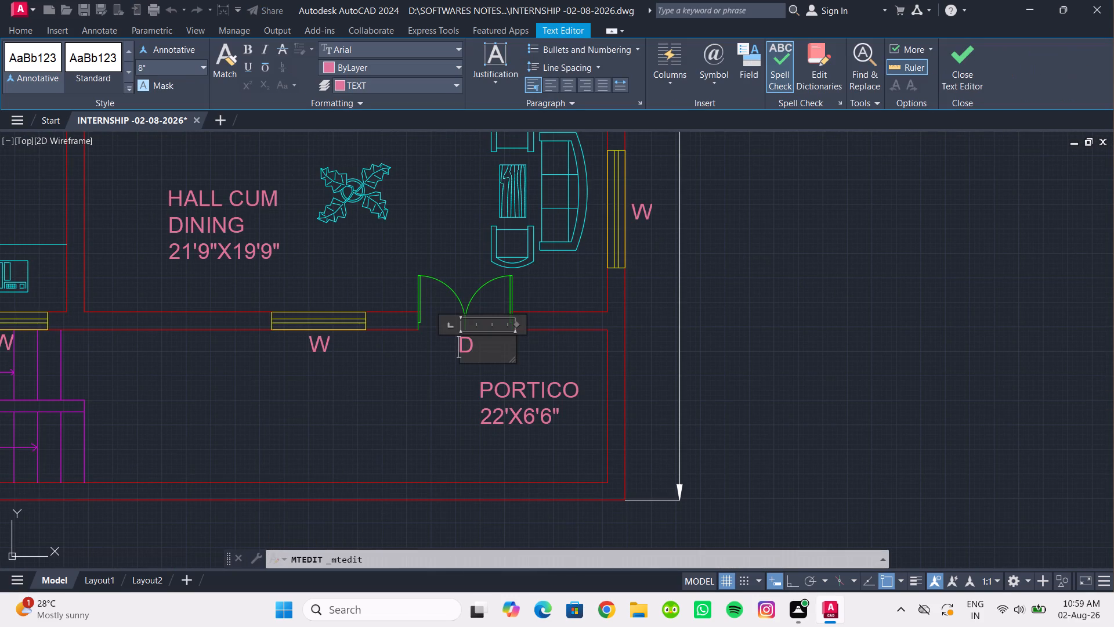
key("m")
left_click(440, 379)
Move the MD tag about 6 inches west so it sits centred below the double door.
scroll(462, 379, "down", 2)
middle_click_drag(457, 380, 440, 362)
scroll(440, 362, "up", 3)
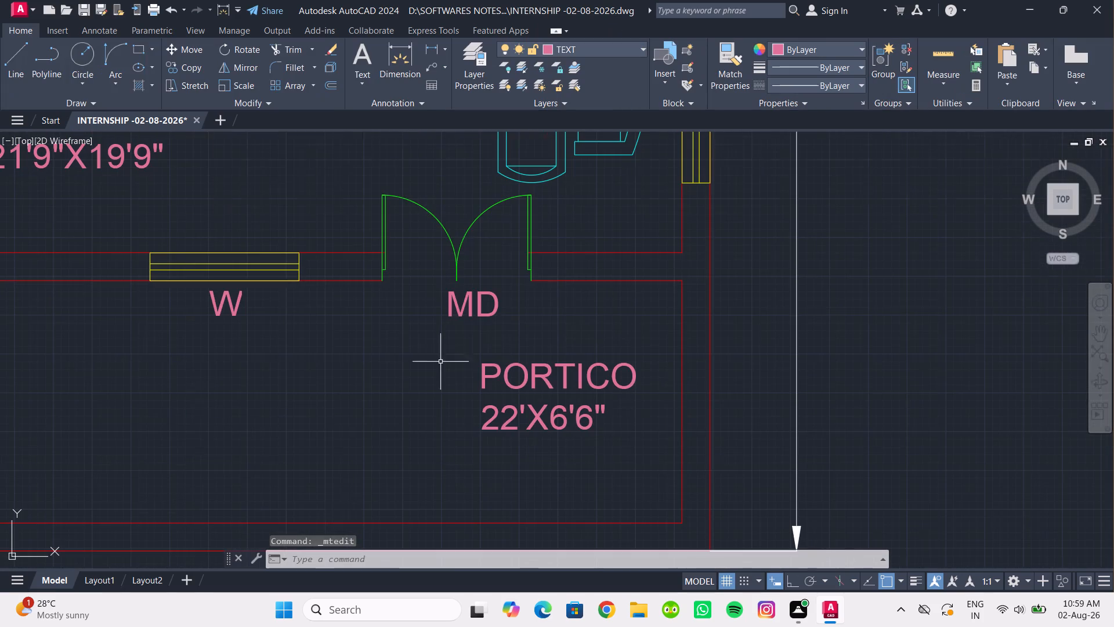
left_click(462, 307)
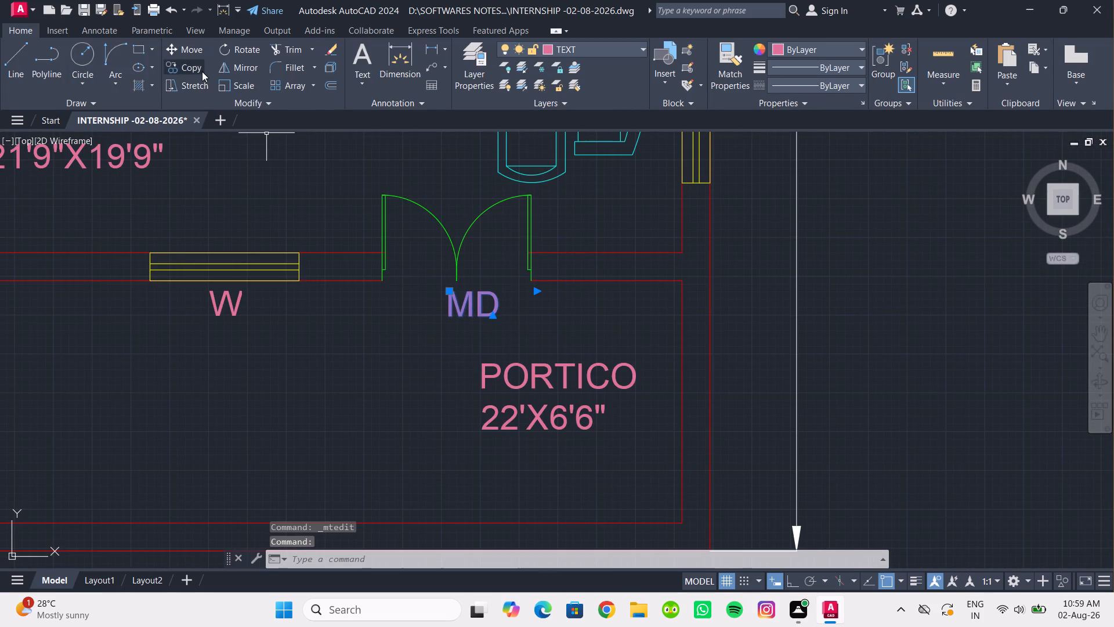
left_click(192, 56)
scroll(471, 320, "up", 2)
left_click_drag(445, 300, 429, 299)
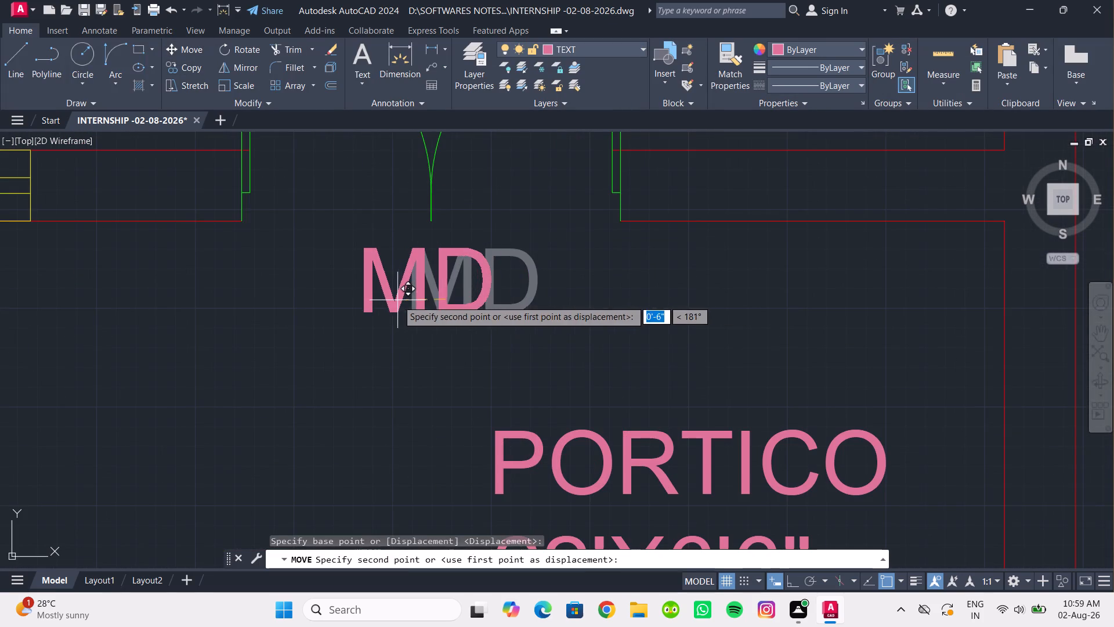
left_click(397, 300)
scroll(421, 327, "down", 4)
middle_click_drag(396, 341, 401, 324)
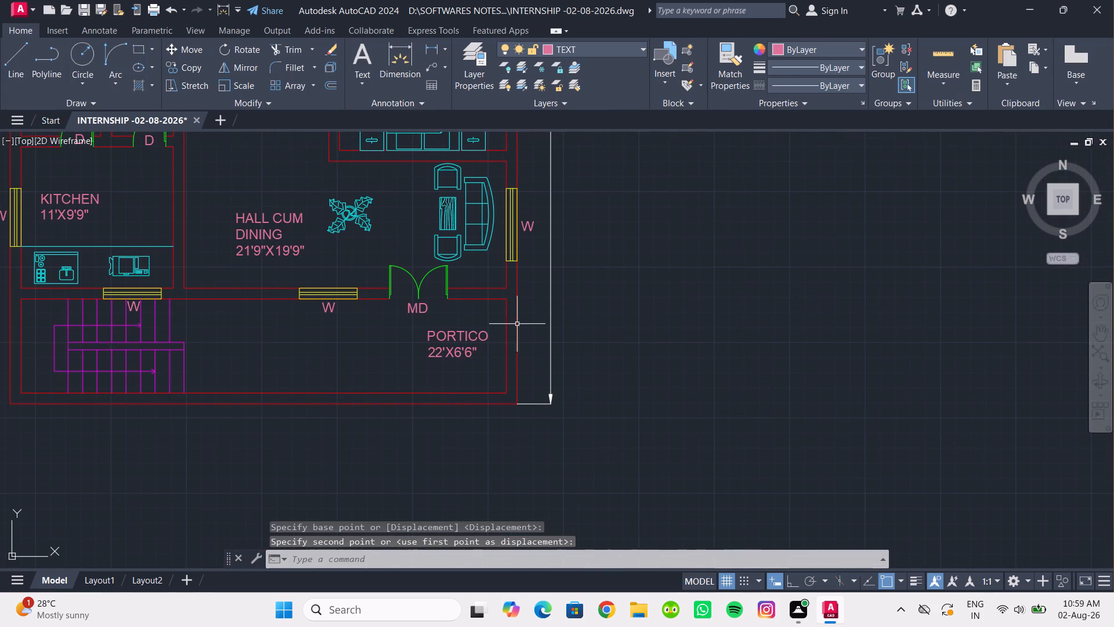
Look over the whole floor plan to check the door and window tags.
left_click(636, 325)
scroll(628, 322, "down", 2)
middle_click_drag(628, 322, 620, 353)
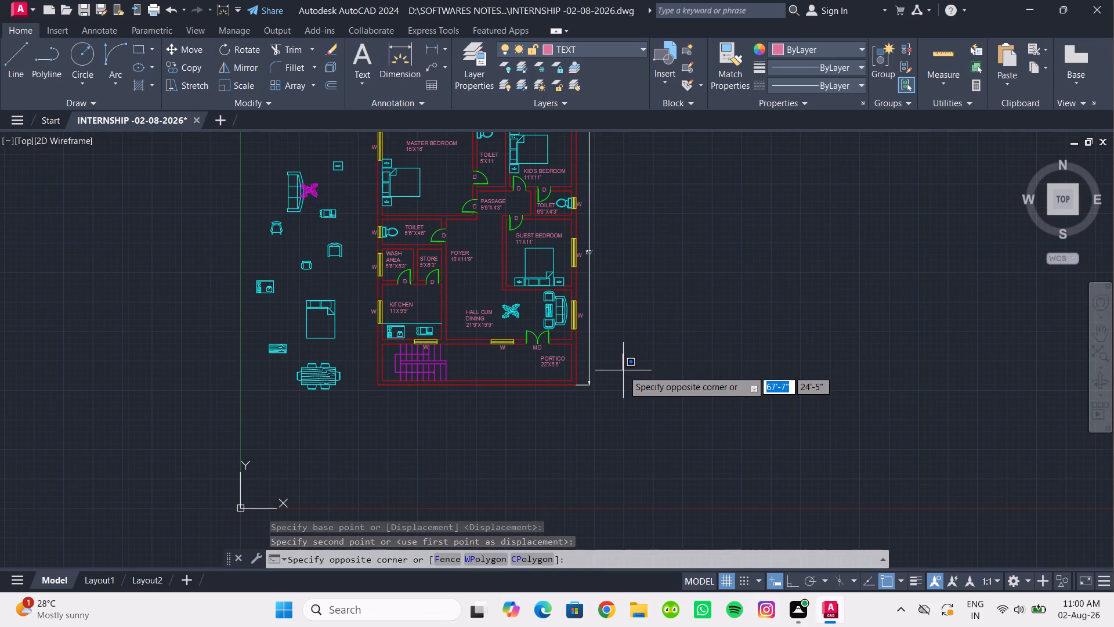
key("Escape")
scroll(595, 376, "up", 1)
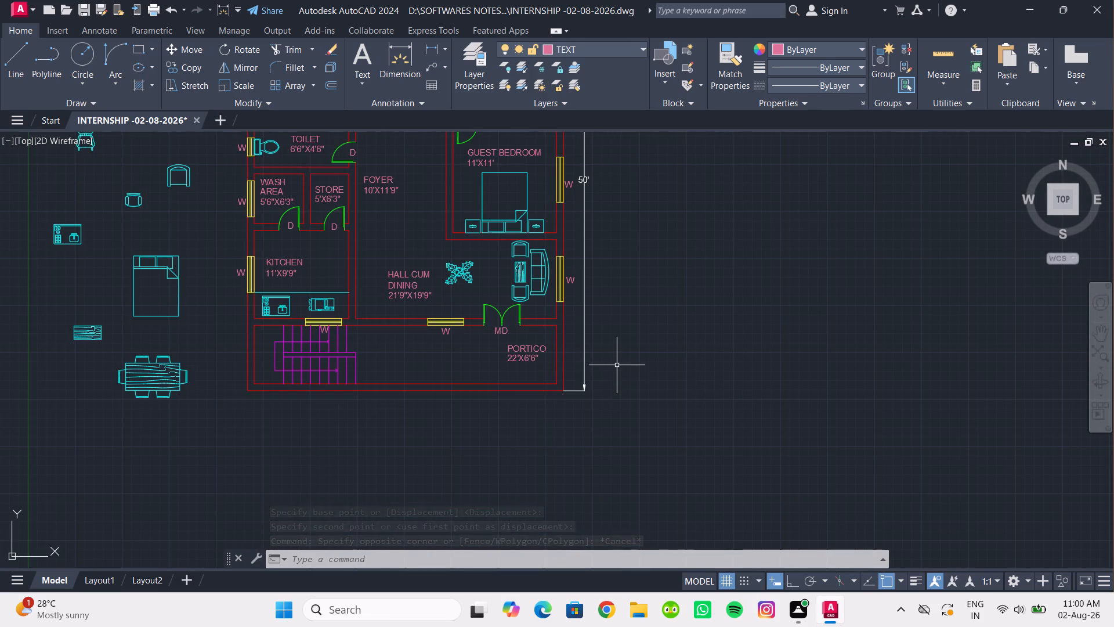
scroll(444, 288, "down", 1)
middle_click_drag(444, 288, 441, 468)
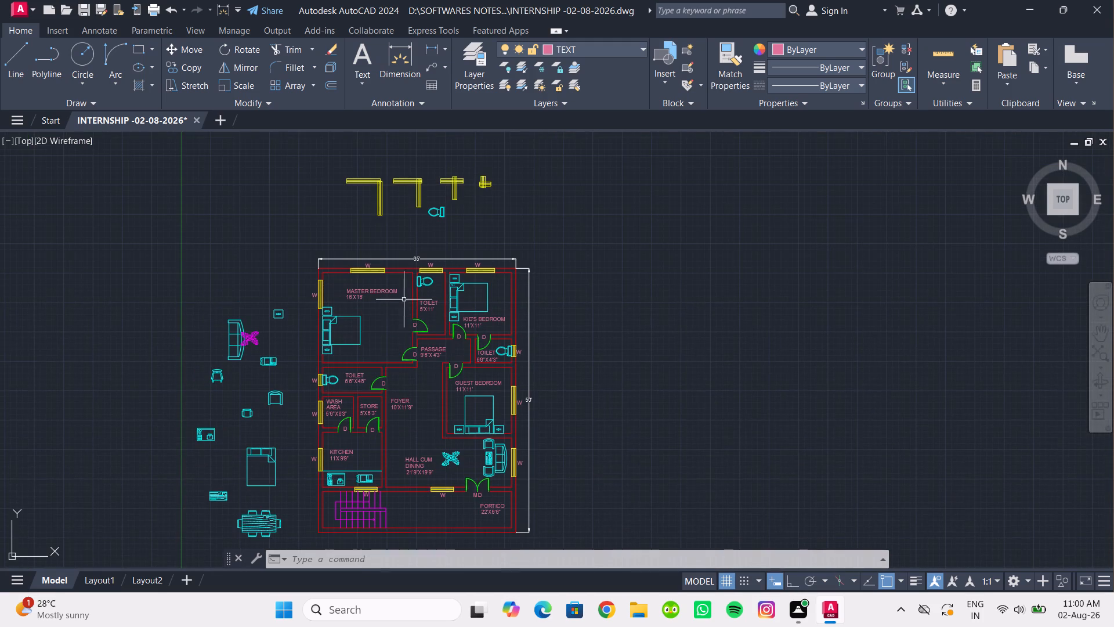
middle_click_drag(409, 240, 404, 176)
middle_click_drag(424, 309, 425, 269)
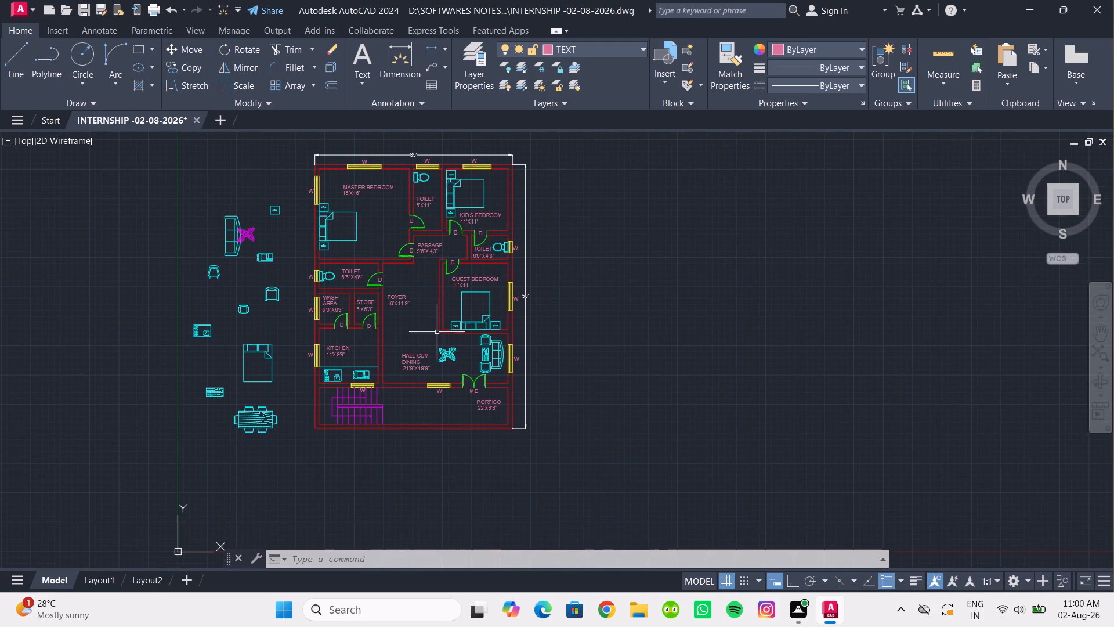
On the DIMENSIONS layer, add a horizontal 35' linear dimension across the plan's full width, just below the portico's south wall.
middle_click_drag(421, 390, 431, 324)
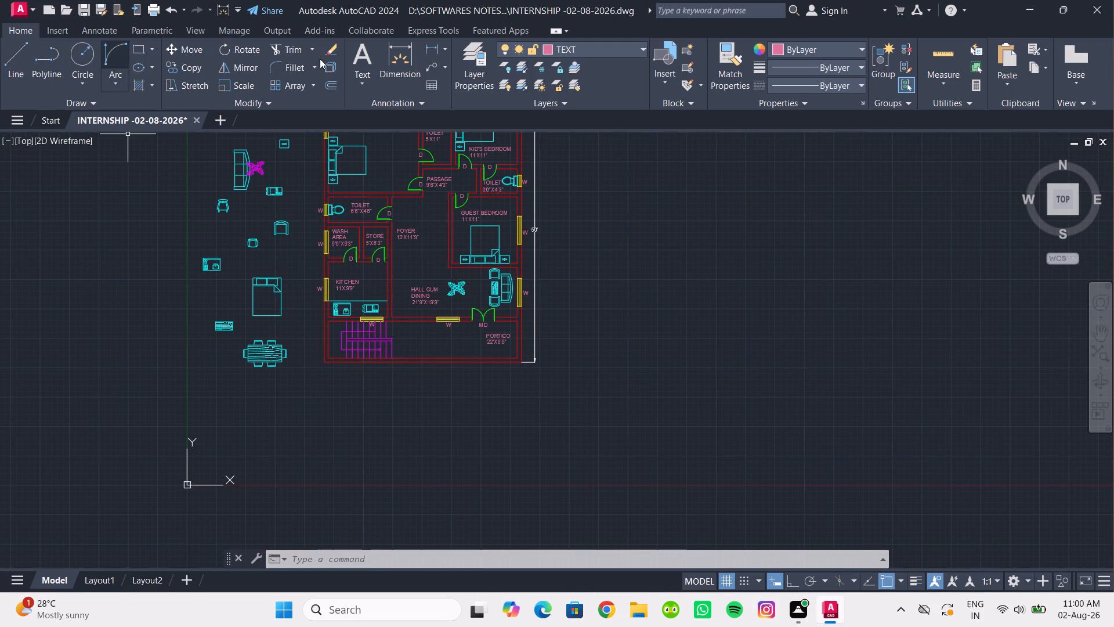
left_click(432, 51)
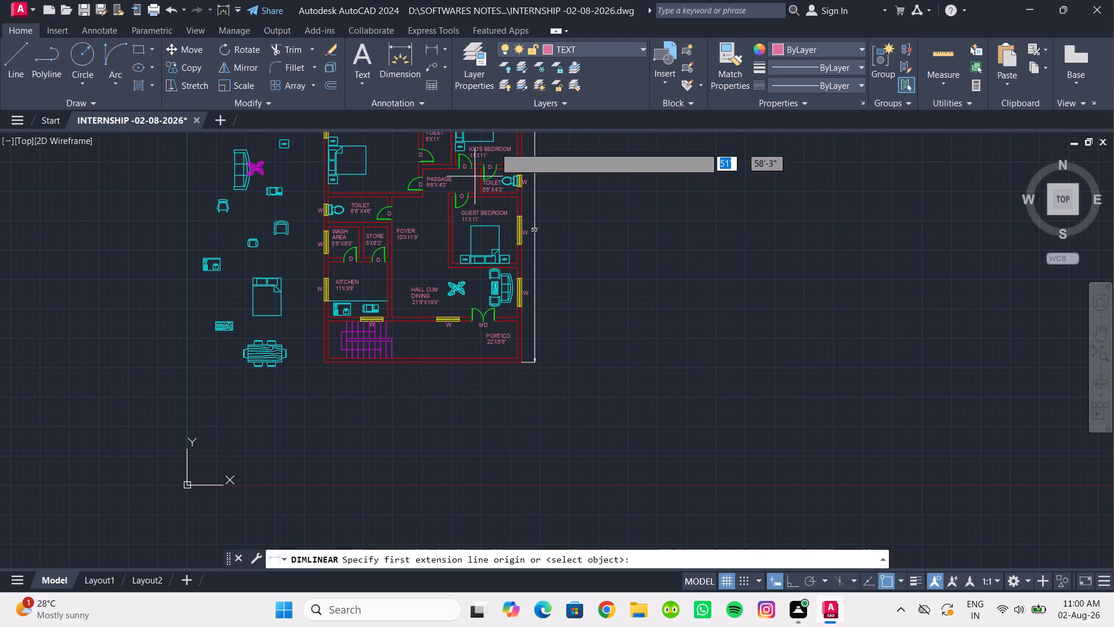
left_click(580, 52)
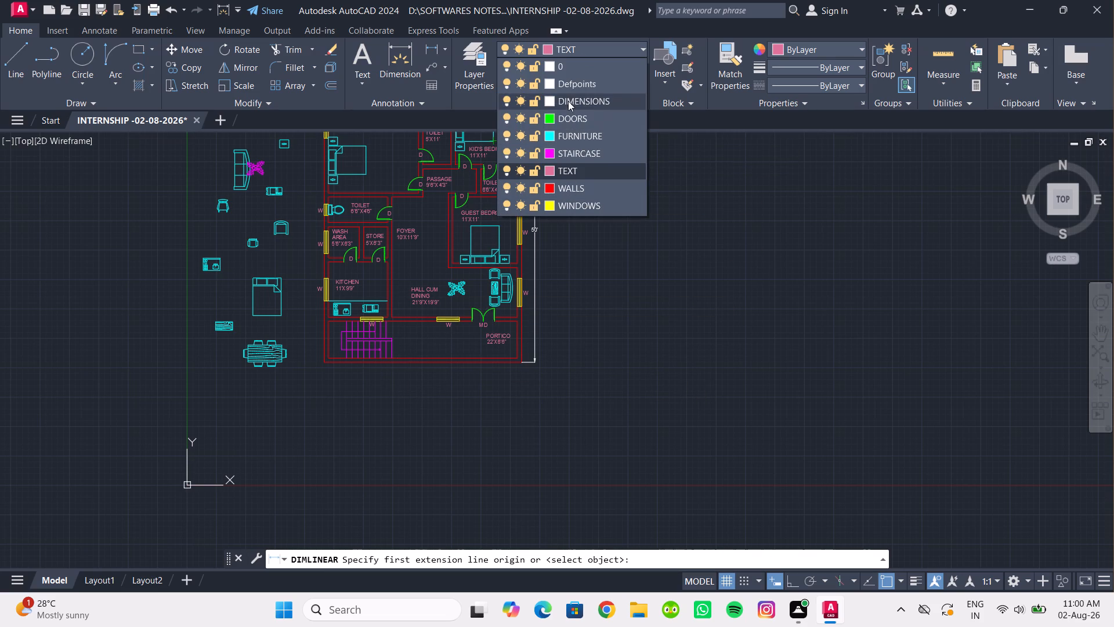
left_click(570, 85)
left_click(572, 46)
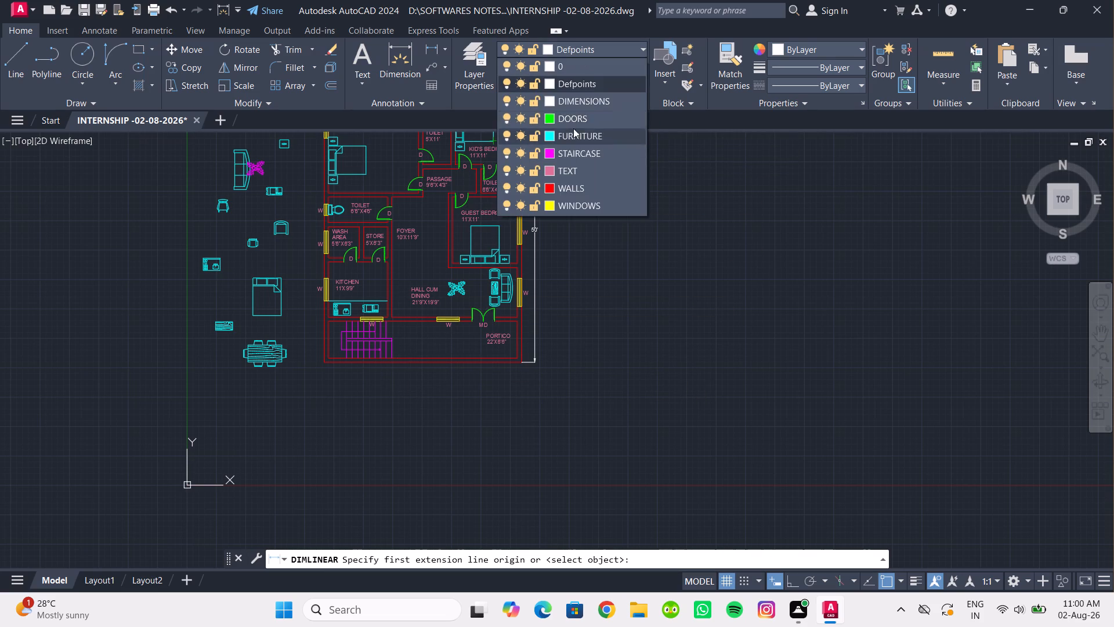
left_click(576, 103)
scroll(335, 411, "up", 2)
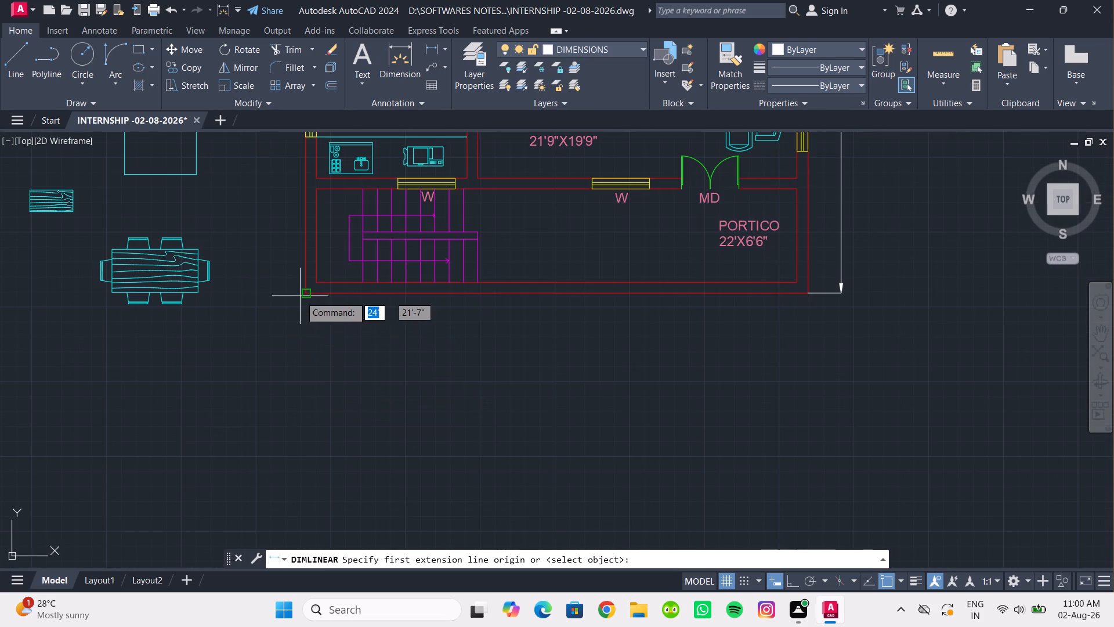
left_click(305, 331)
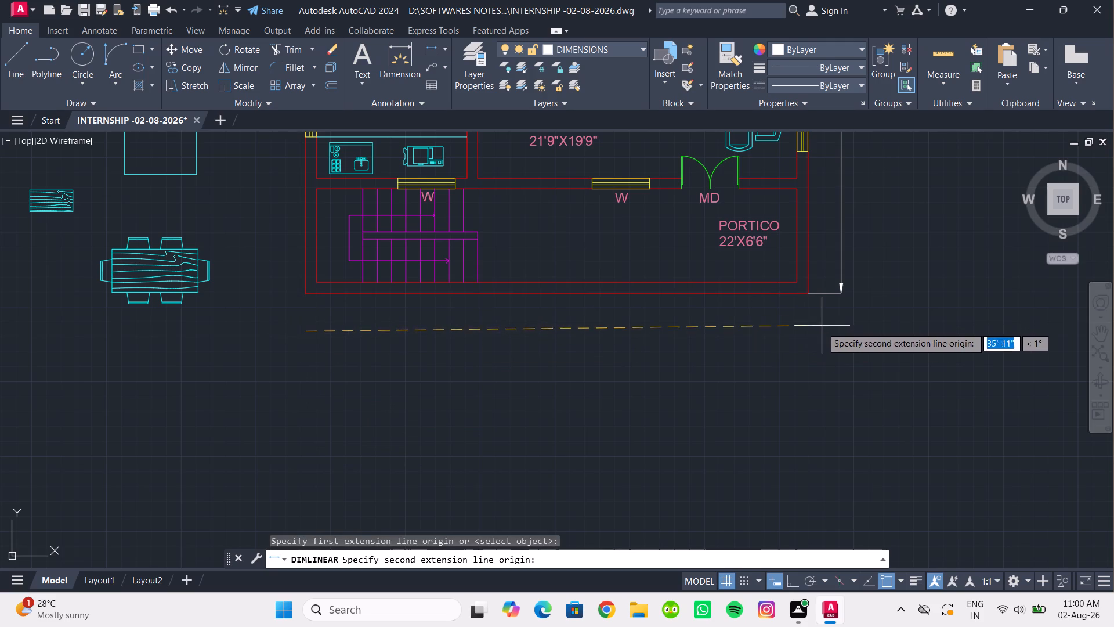
left_click(789, 582)
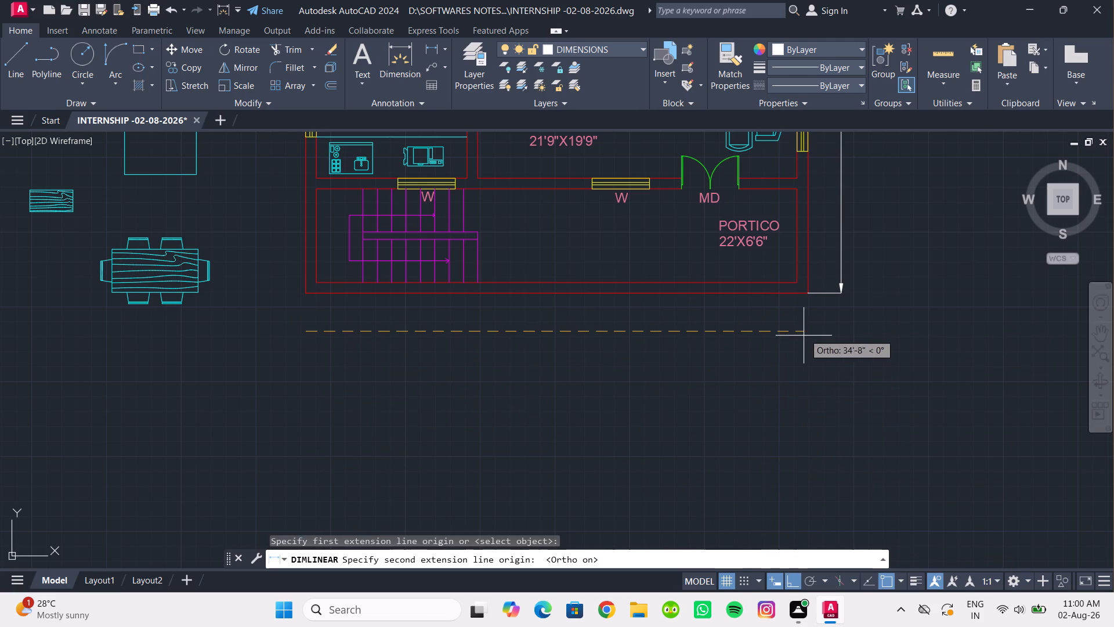
left_click(811, 294)
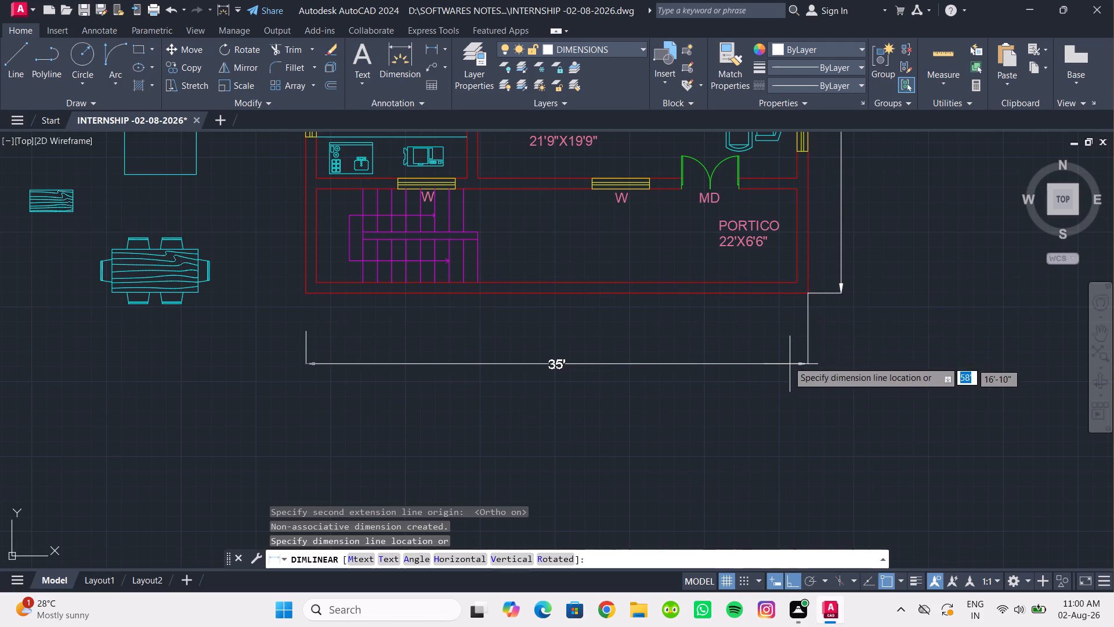
left_click(787, 331)
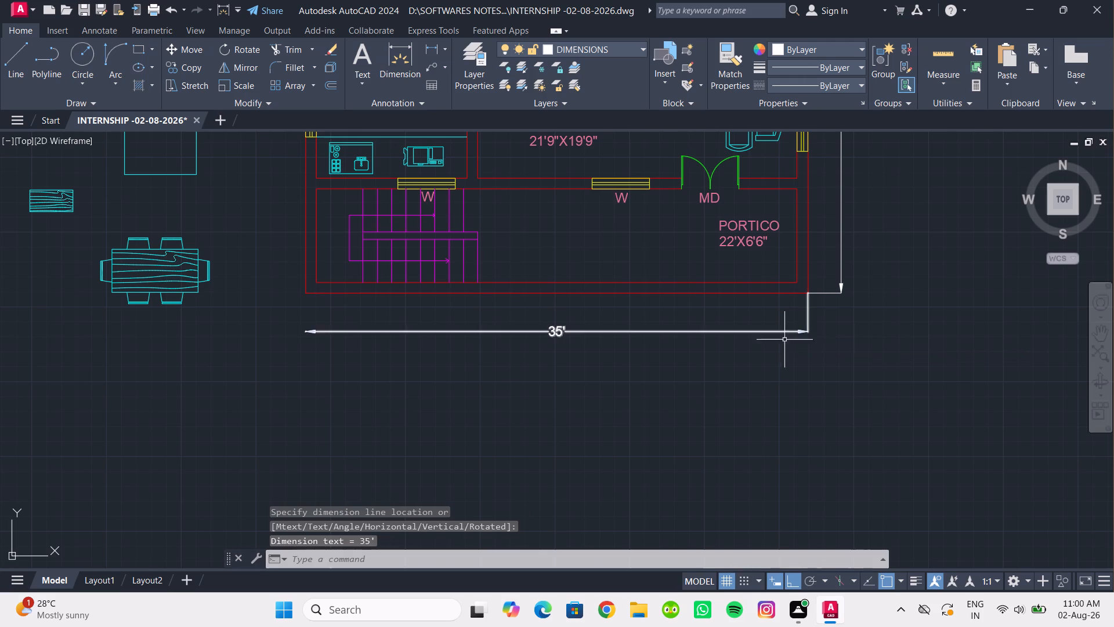
key("Escape")
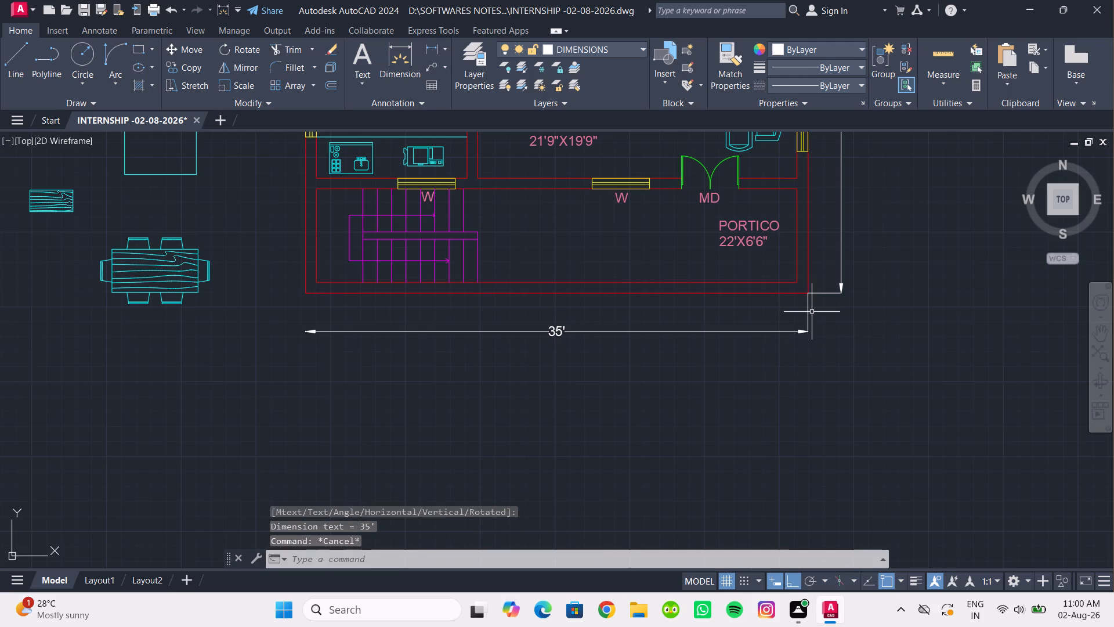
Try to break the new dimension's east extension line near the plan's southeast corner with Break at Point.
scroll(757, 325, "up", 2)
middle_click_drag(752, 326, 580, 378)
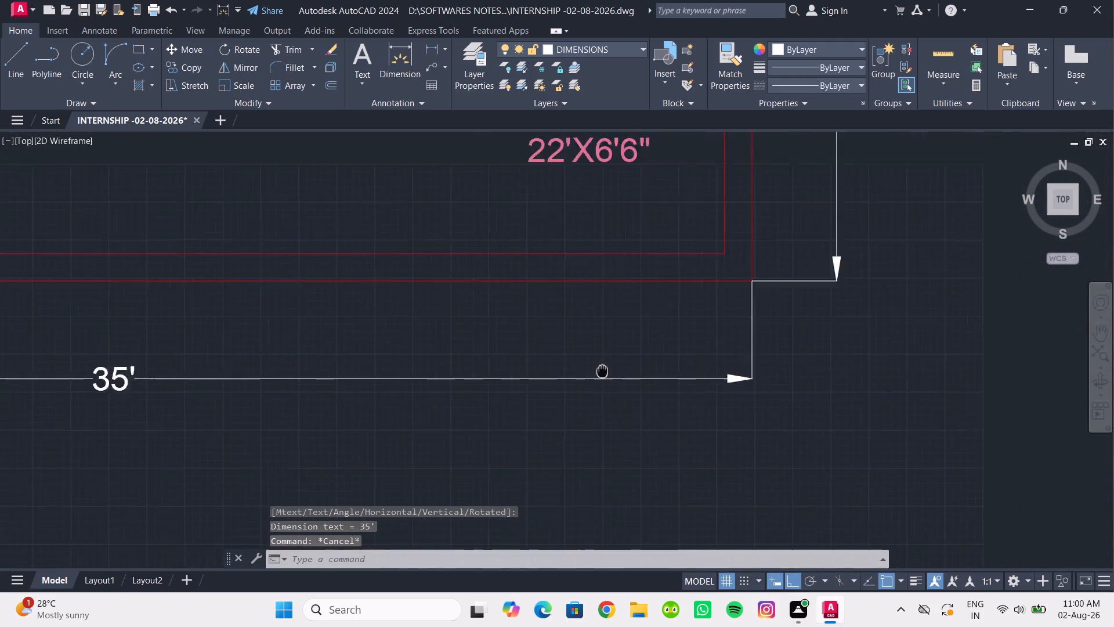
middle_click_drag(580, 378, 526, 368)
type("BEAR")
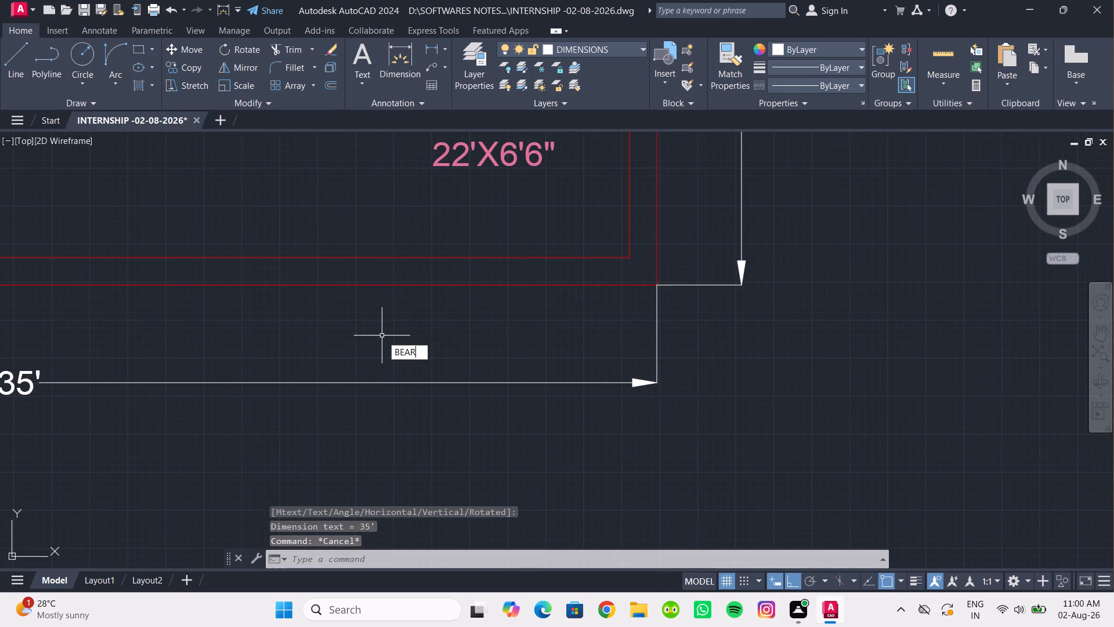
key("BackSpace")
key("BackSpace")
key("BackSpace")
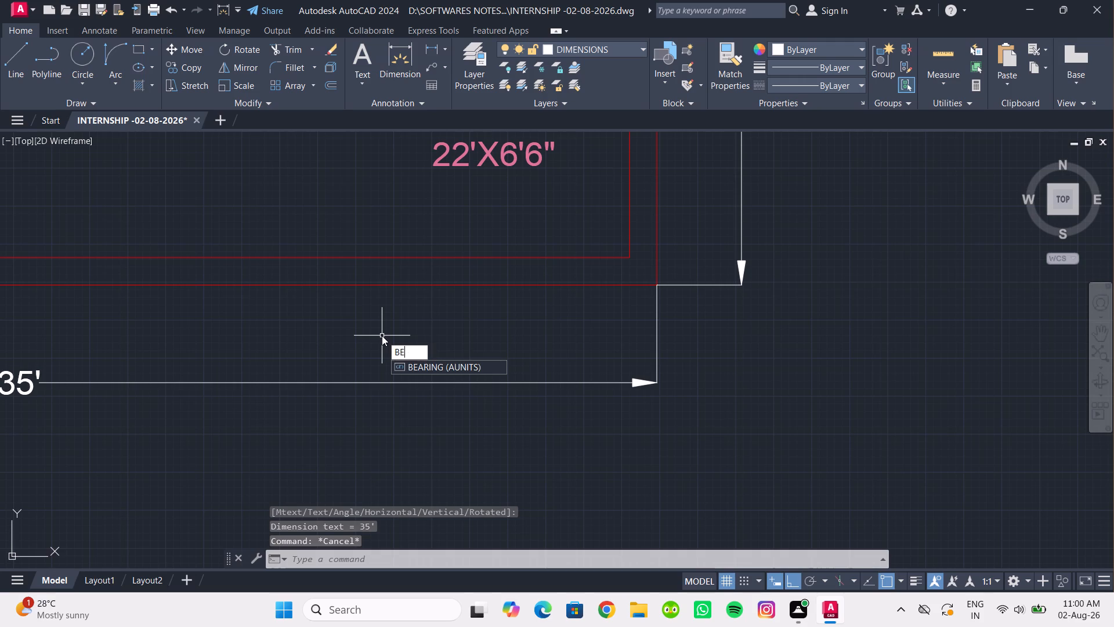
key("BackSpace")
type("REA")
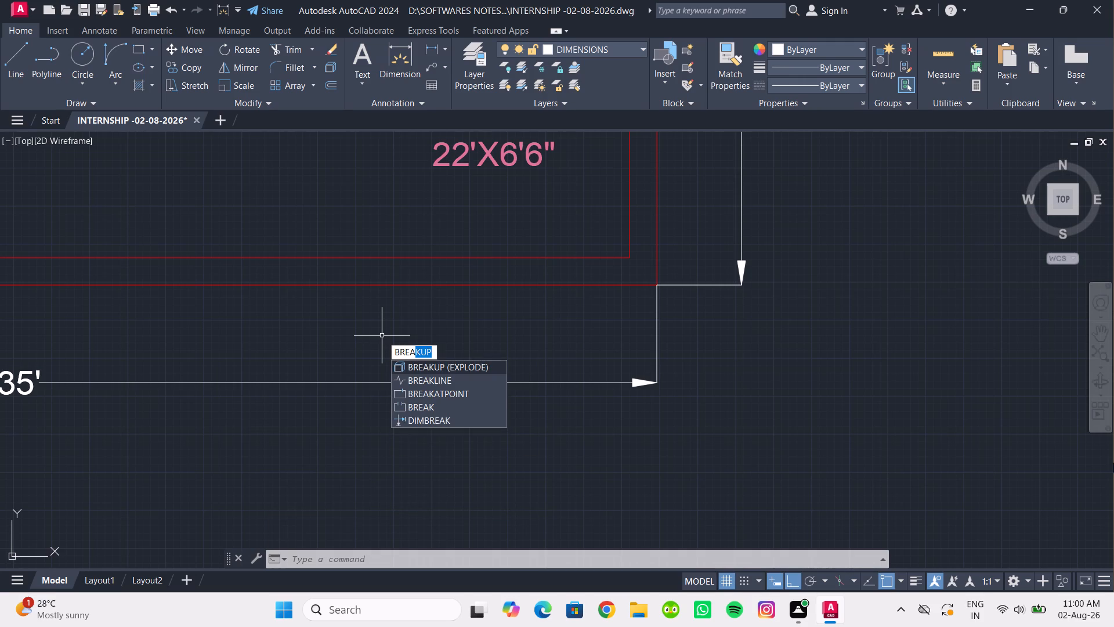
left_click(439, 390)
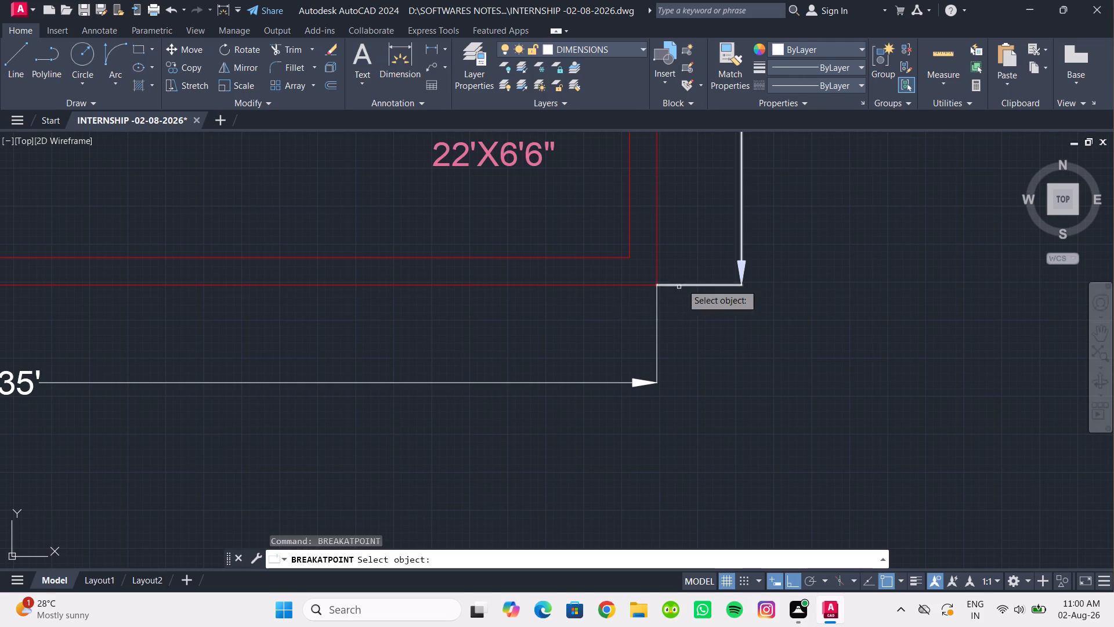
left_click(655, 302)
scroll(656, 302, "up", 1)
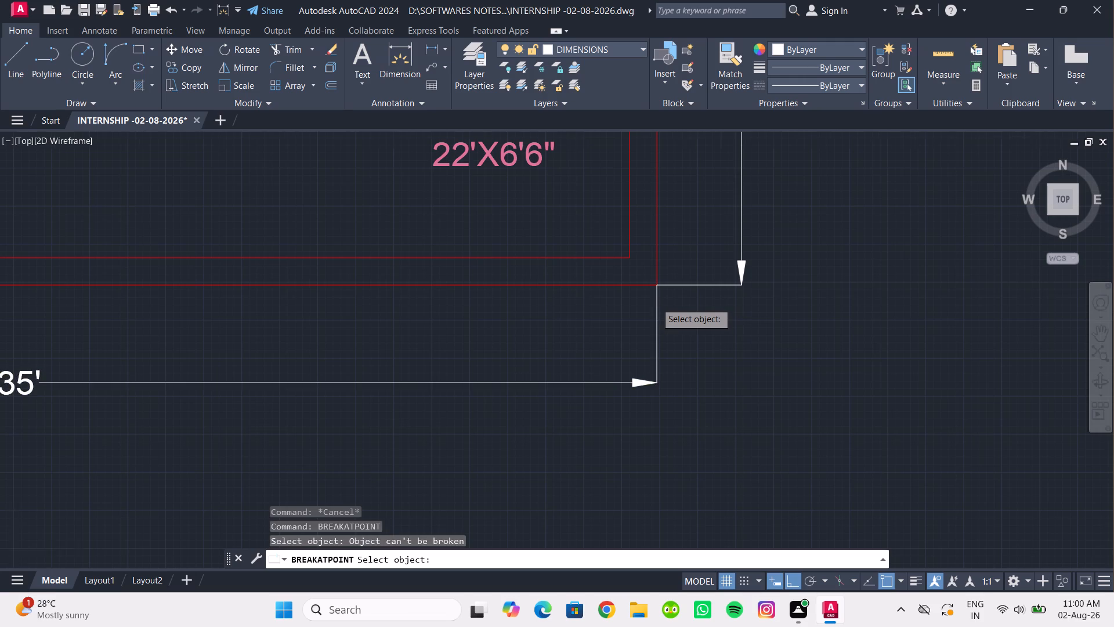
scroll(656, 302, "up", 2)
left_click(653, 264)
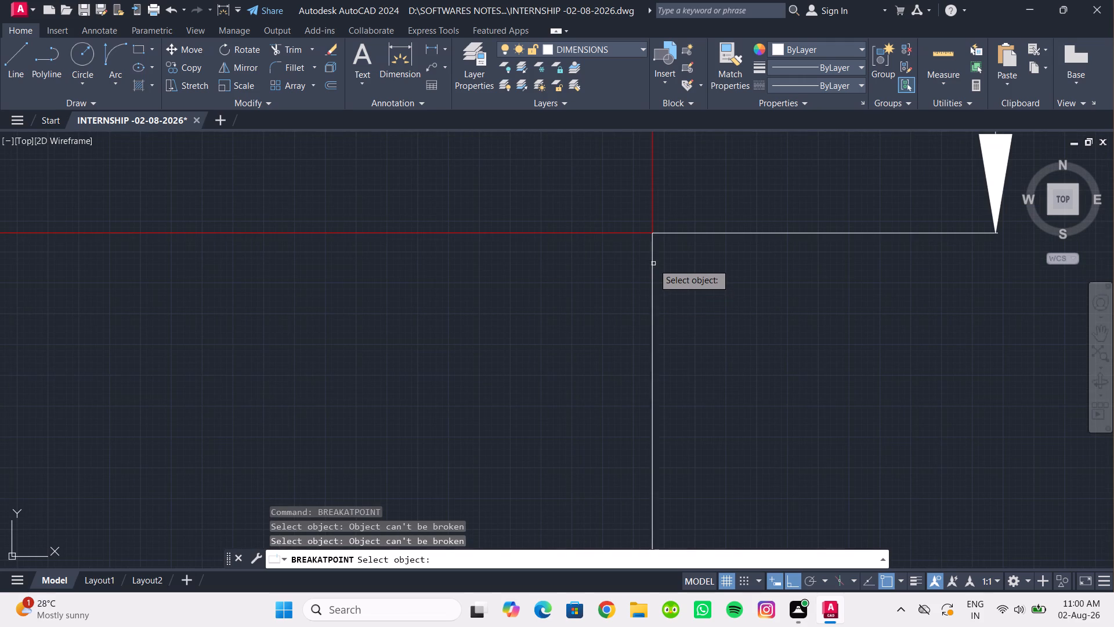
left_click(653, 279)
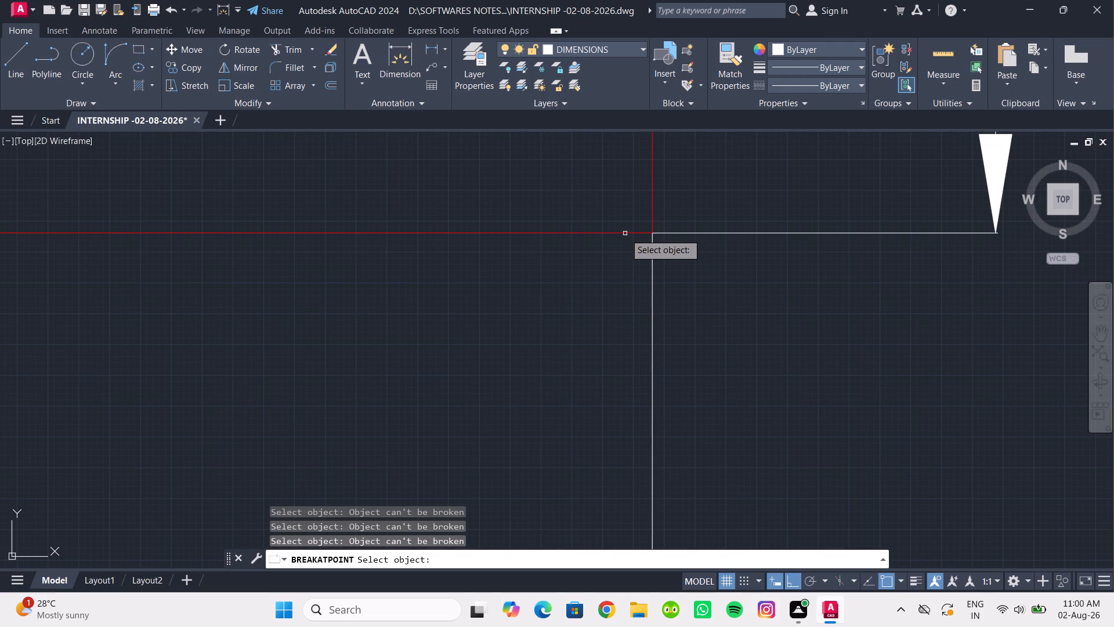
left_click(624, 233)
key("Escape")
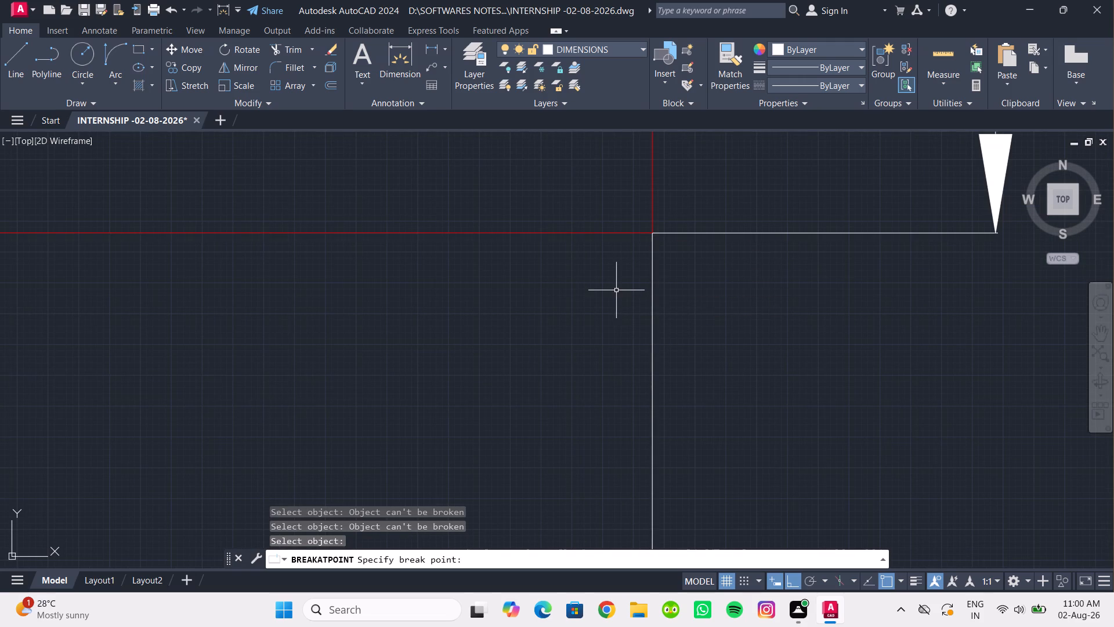
Replace the text of the dimension below the portico with ROAD.
scroll(616, 303, "down", 4)
scroll(541, 326, "down", 2)
middle_click_drag(541, 326, 653, 354)
scroll(561, 354, "up", 3)
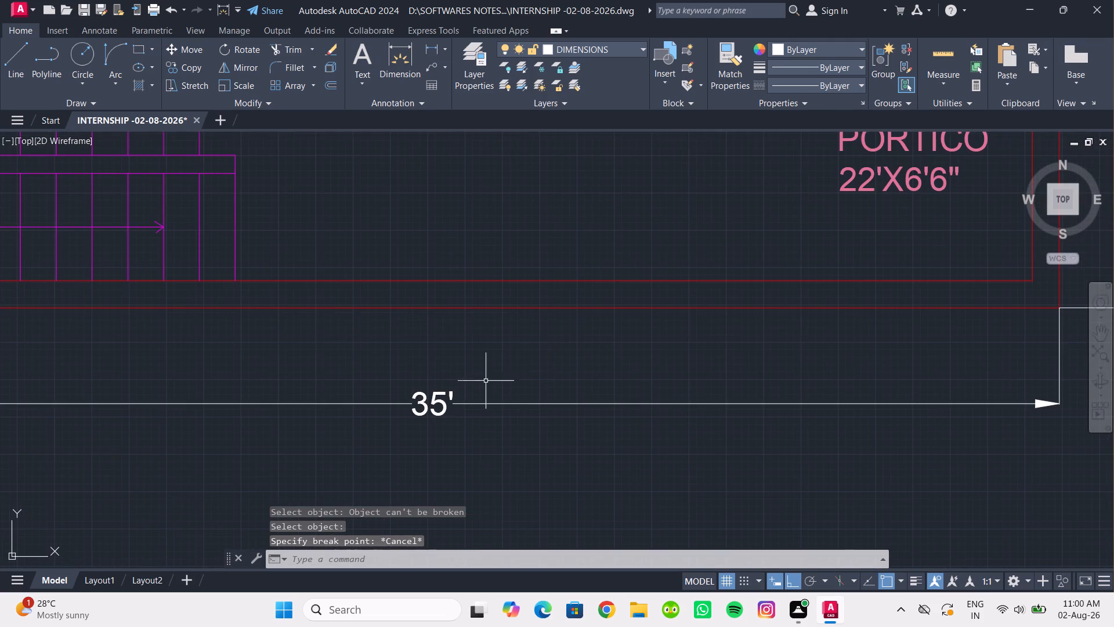
double_click(438, 394)
left_click(449, 402)
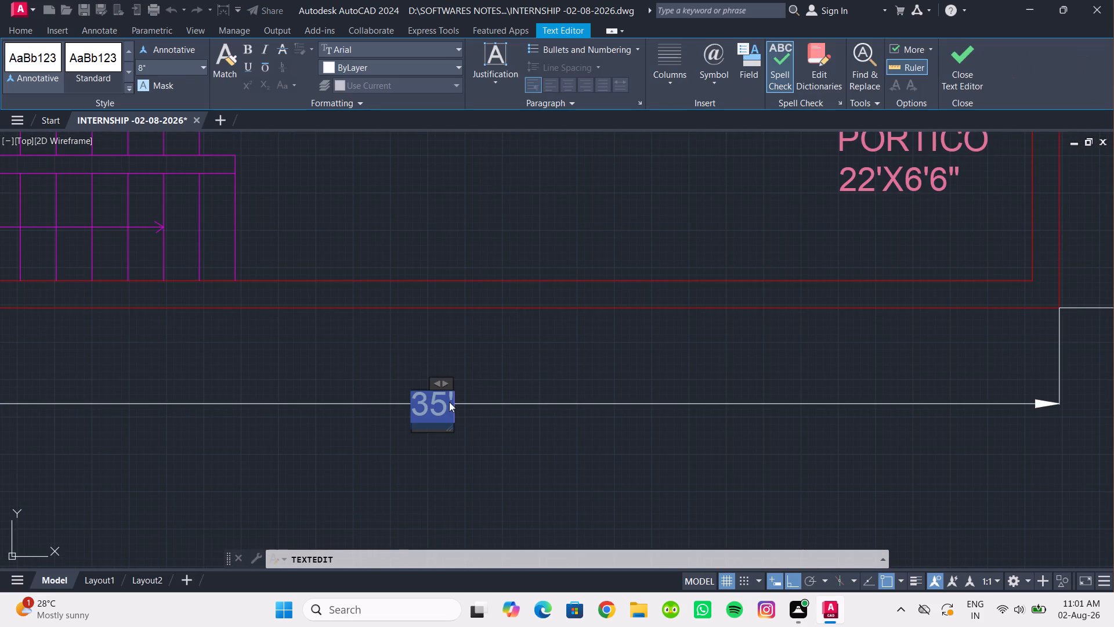
type("ROAD")
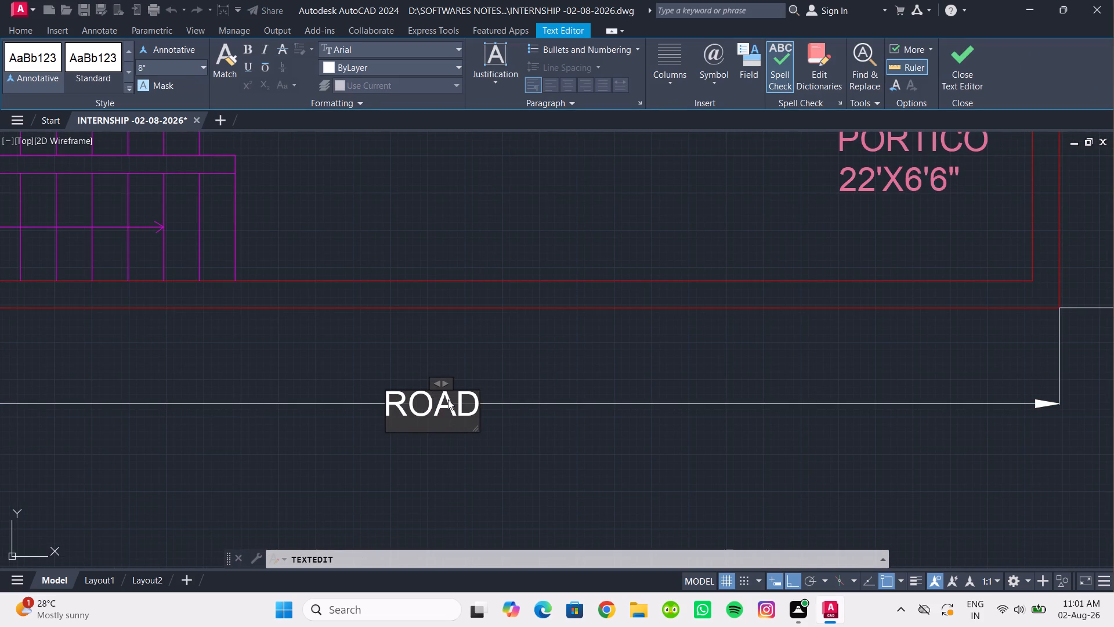
left_click(516, 481)
Shift the ROAD dimension line north so it sits closer to the portico's south wall.
scroll(512, 477, "down", 3)
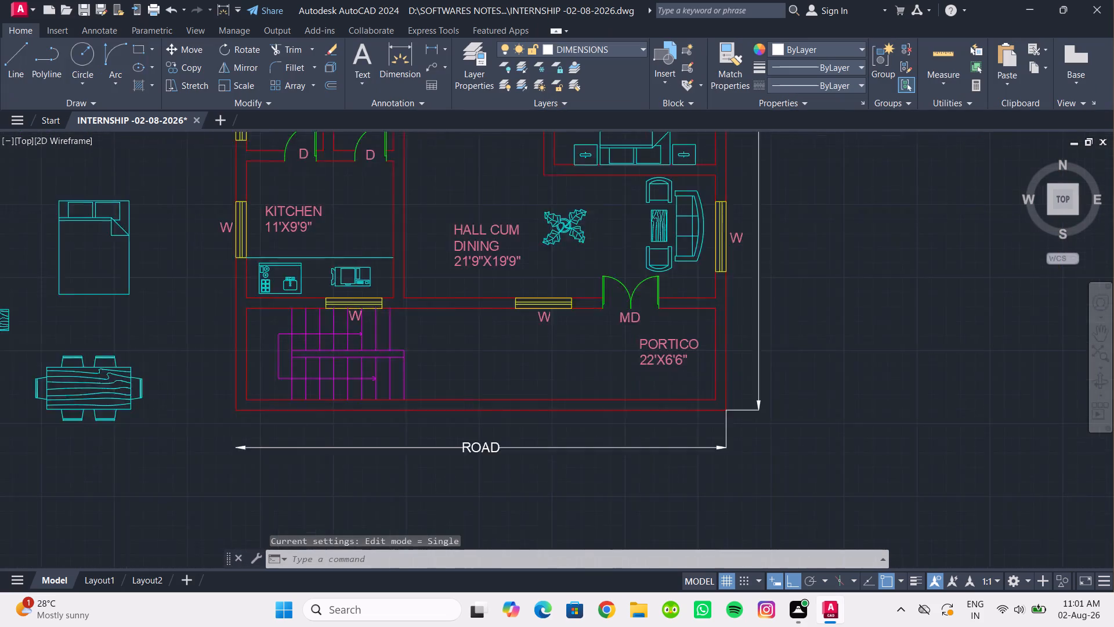
scroll(510, 473, "down", 1)
scroll(498, 480, "up", 3)
middle_click_drag(497, 478, 482, 464)
scroll(475, 453, "down", 3)
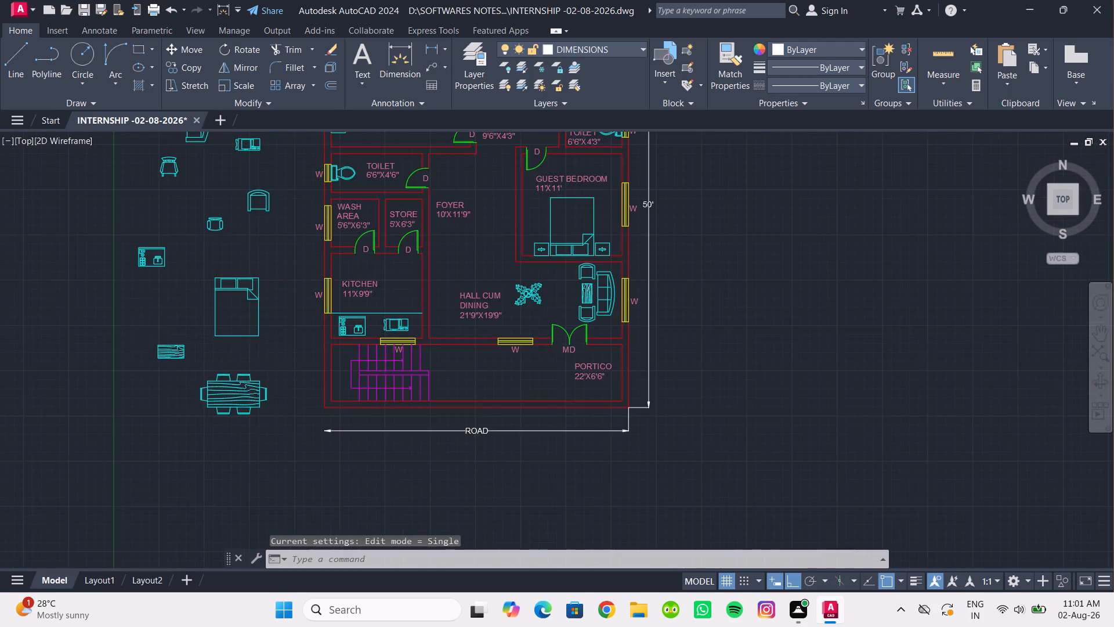
middle_click_drag(475, 453, 466, 462)
scroll(467, 459, "up", 1)
scroll(467, 459, "down", 1)
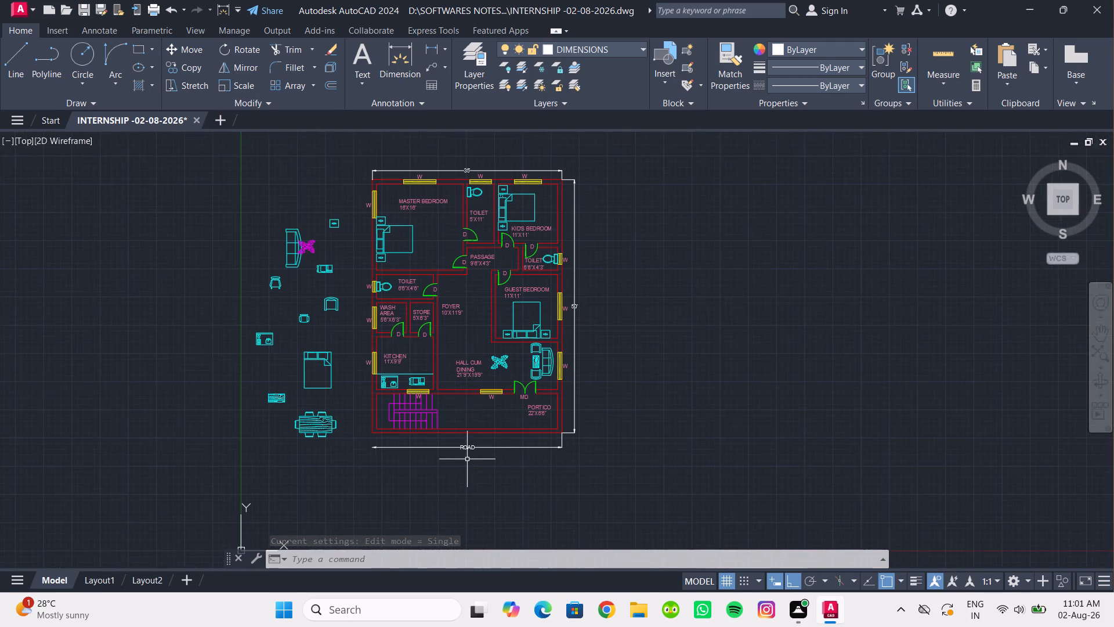
middle_click(467, 459)
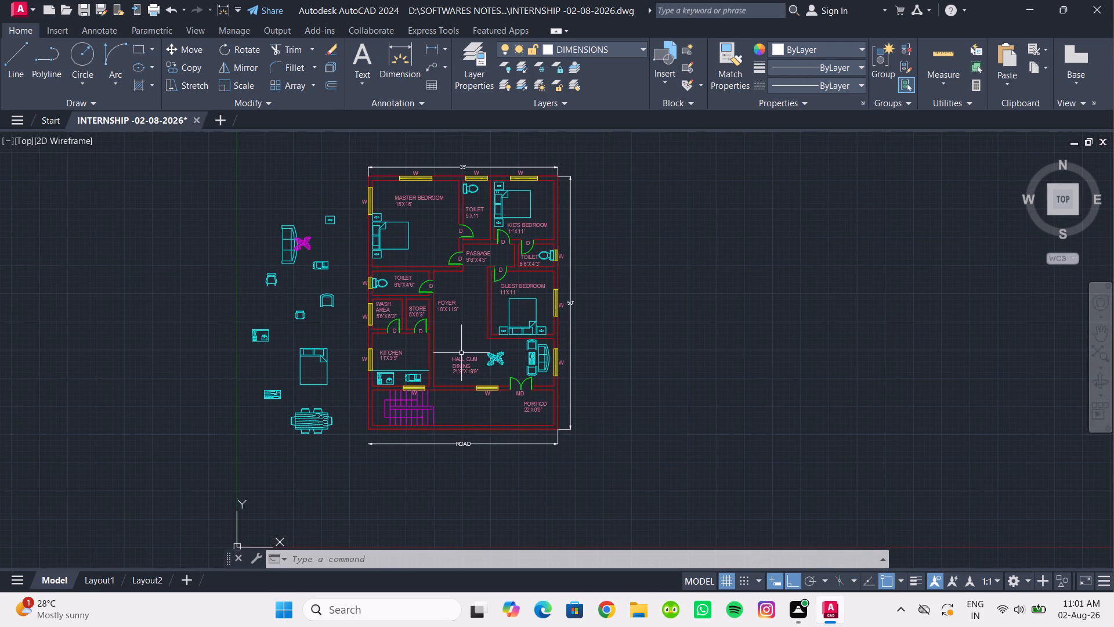
scroll(482, 422, "up", 1)
left_click(520, 459)
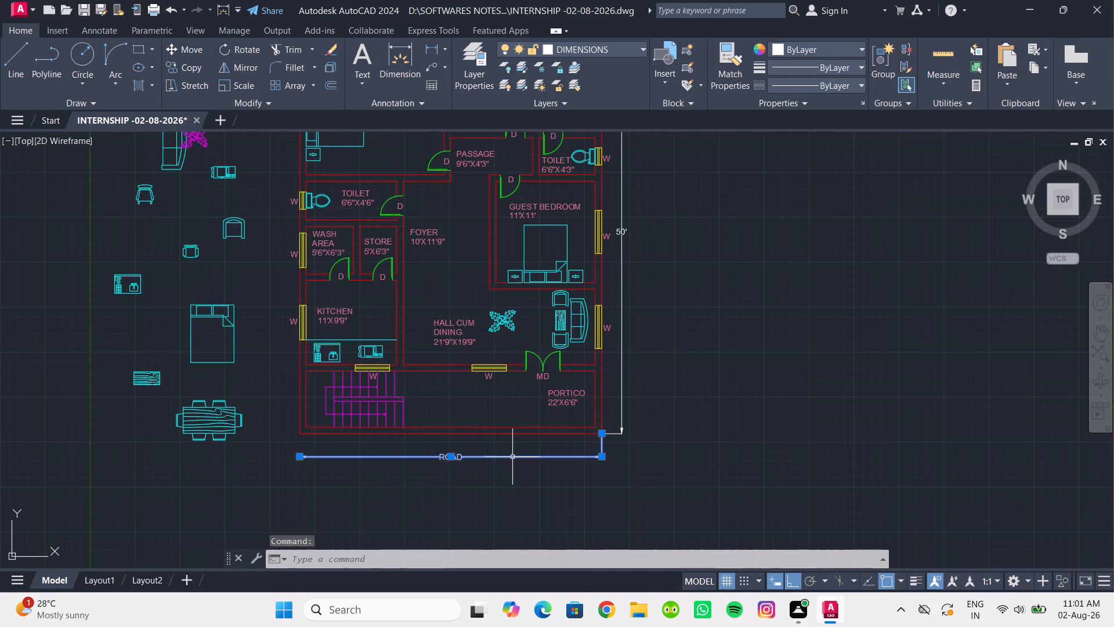
scroll(508, 452, "up", 2)
middle_click_drag(482, 445, 478, 440)
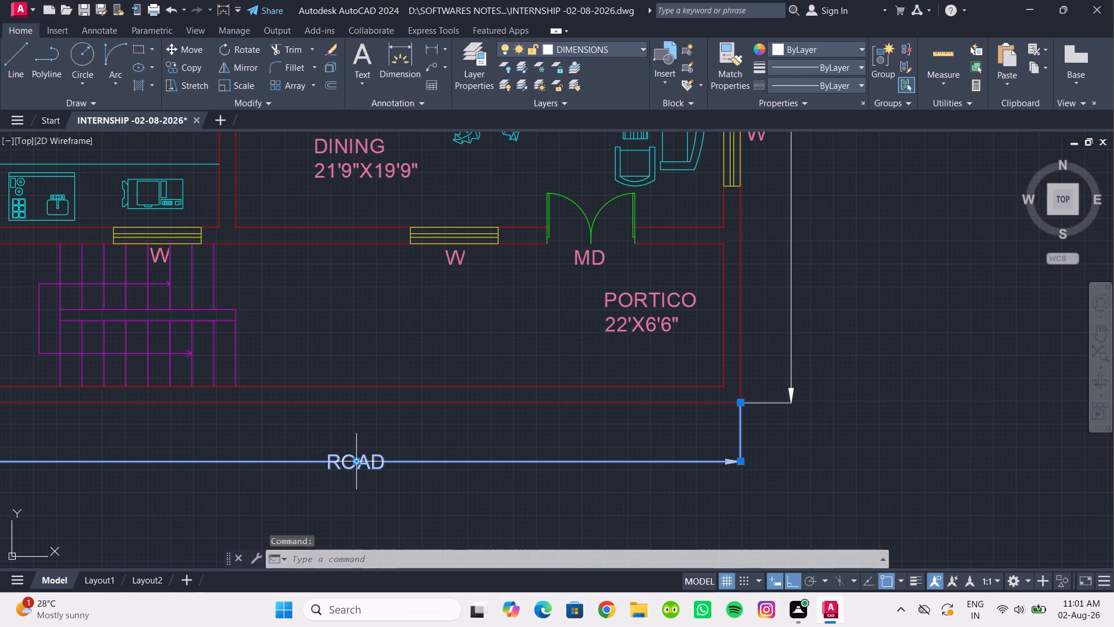
left_click(358, 460)
left_click(357, 431)
left_click(338, 471)
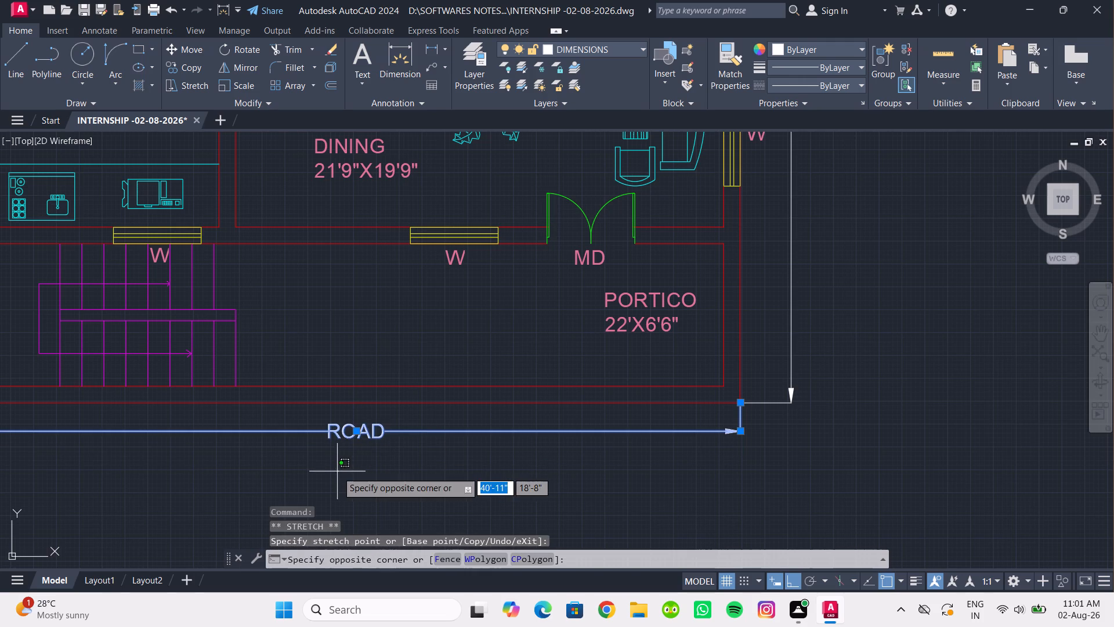
middle_click_drag(339, 472, 487, 457)
key("Escape")
key("Escape")
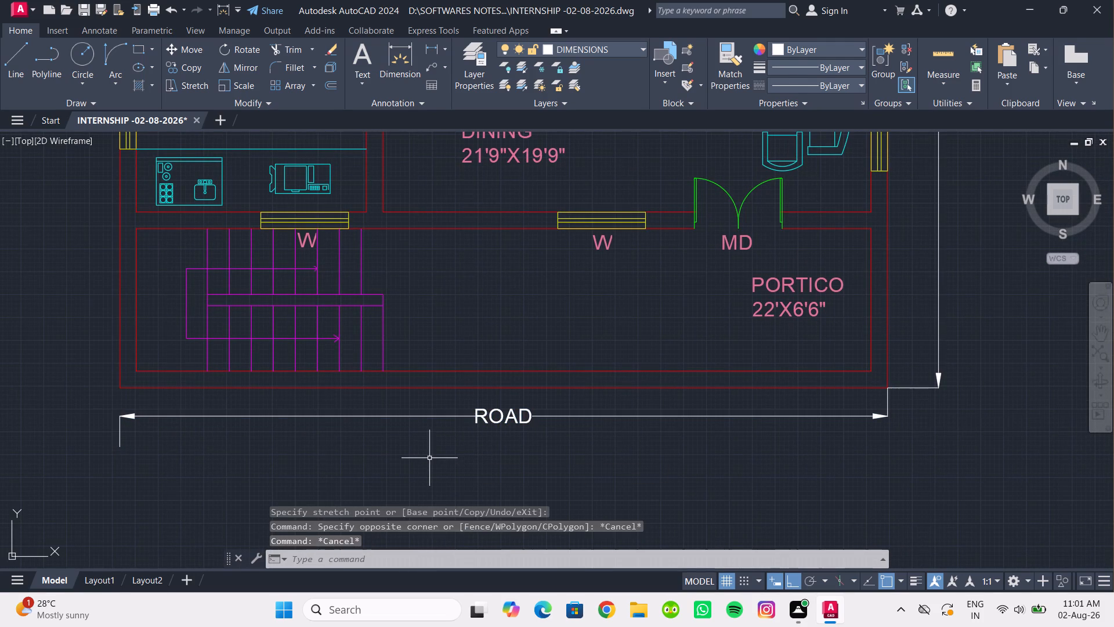
Look over the whole floor plan and the ROAD line below it.
scroll(429, 458, "down", 1)
middle_click_drag(428, 458, 407, 452)
scroll(404, 449, "down", 1)
middle_click_drag(402, 449, 383, 439)
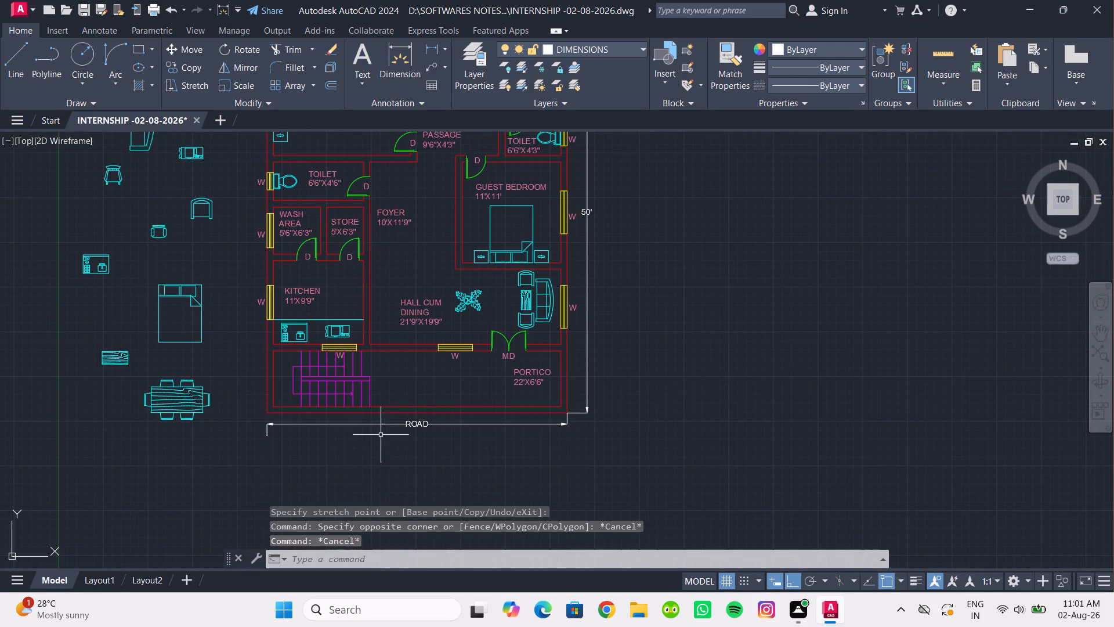
middle_click_drag(368, 439, 360, 444)
scroll(359, 444, "down", 1)
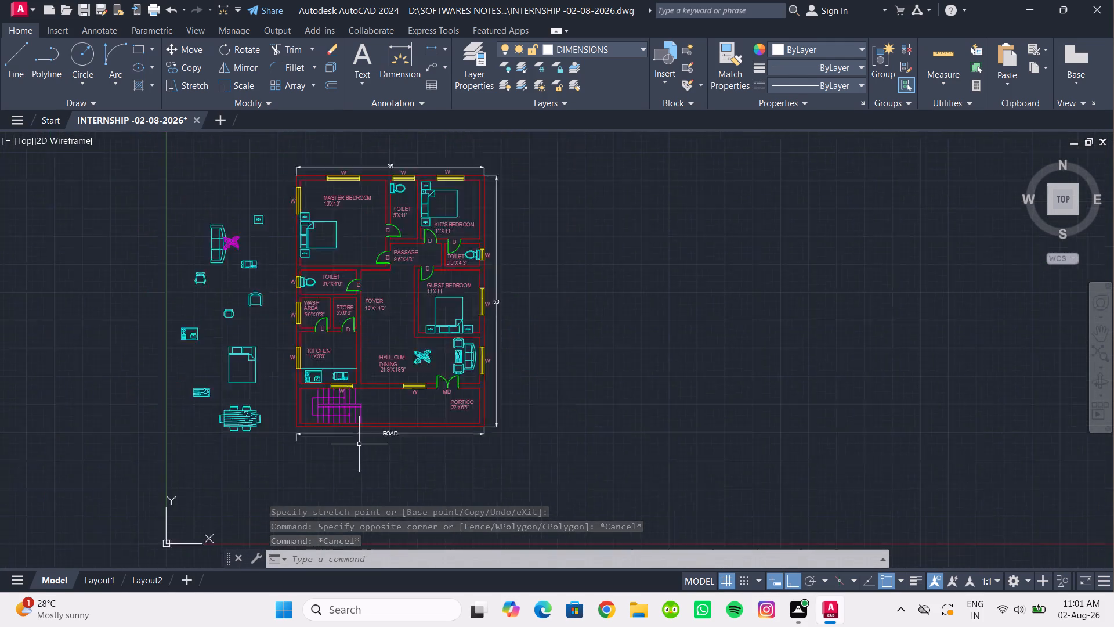
middle_click(359, 444)
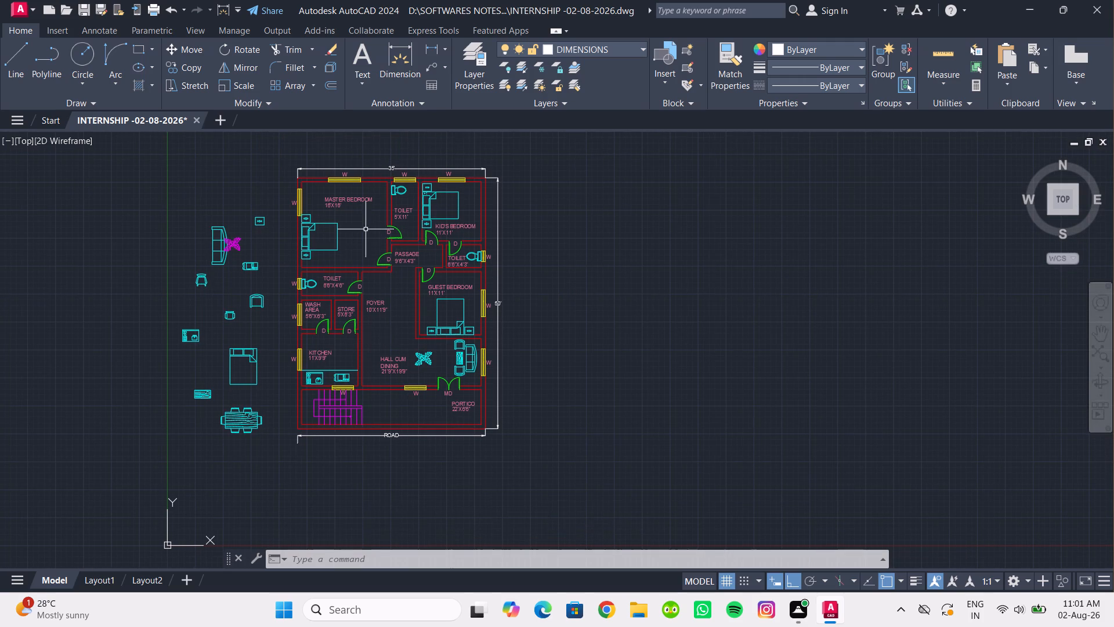
Add multiline text reading EAST FACING HOUSE in the space just above the 35' dimension at the plan's north side.
scroll(364, 230, "up", 1)
middle_click_drag(362, 234, 351, 382)
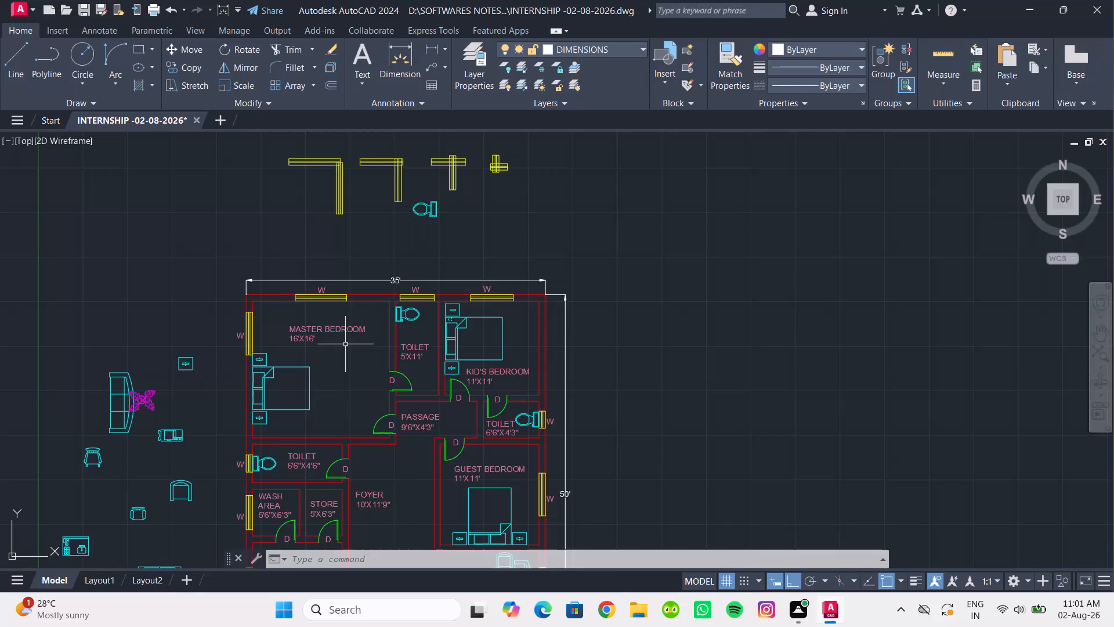
scroll(360, 247, "up", 1)
middle_click_drag(345, 240, 327, 233)
key("m")
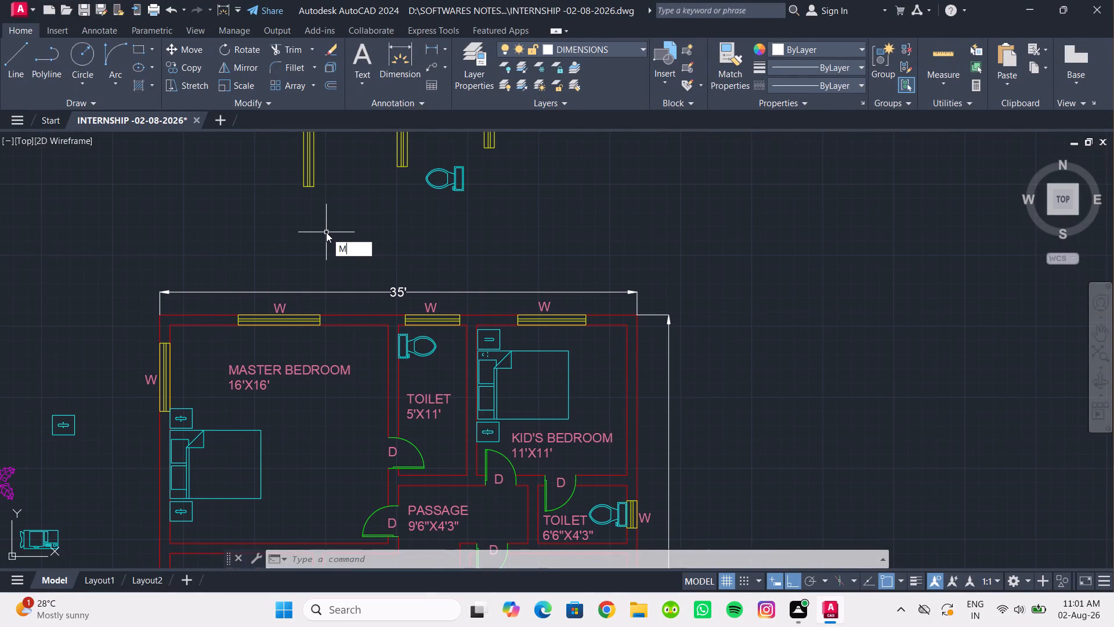
type("TECT")
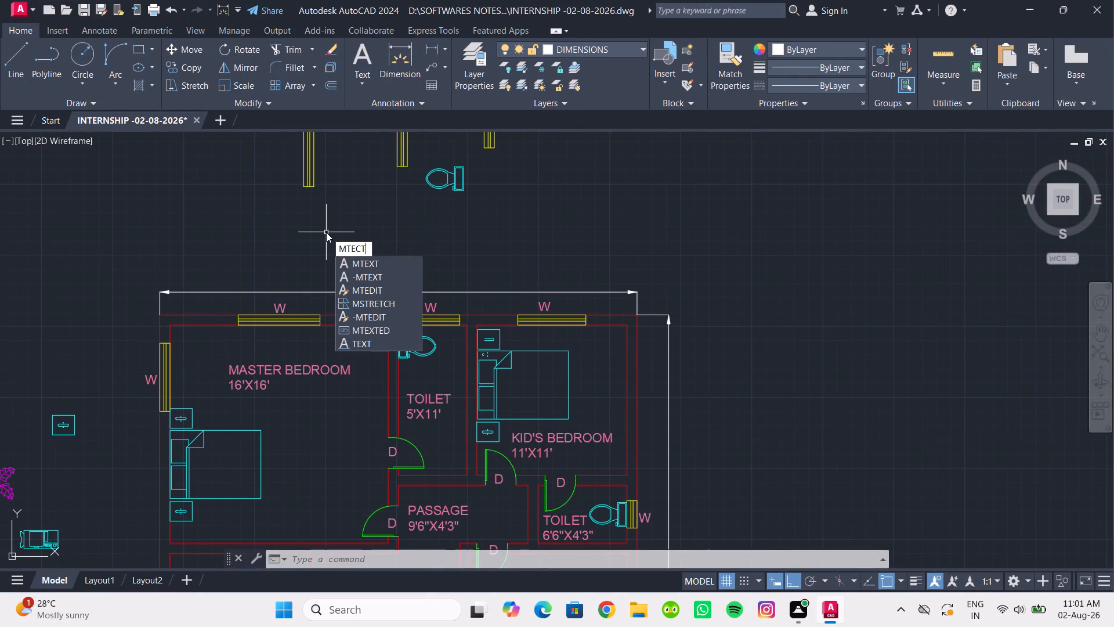
key("BackSpace")
key("BackSpace")
type("XT")
key("Return")
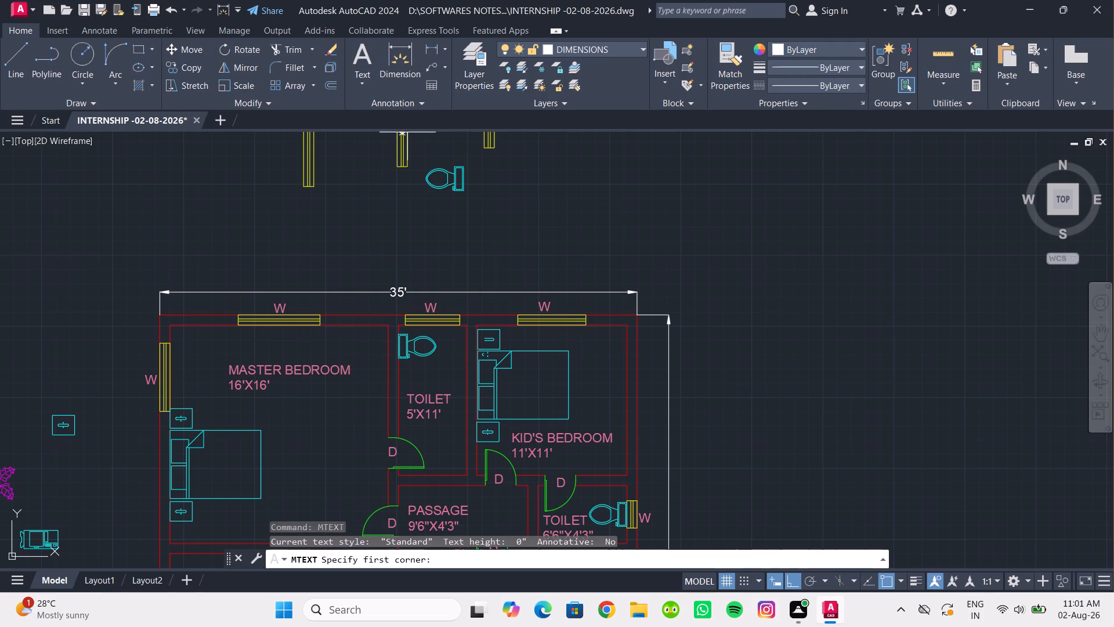
left_click(288, 253)
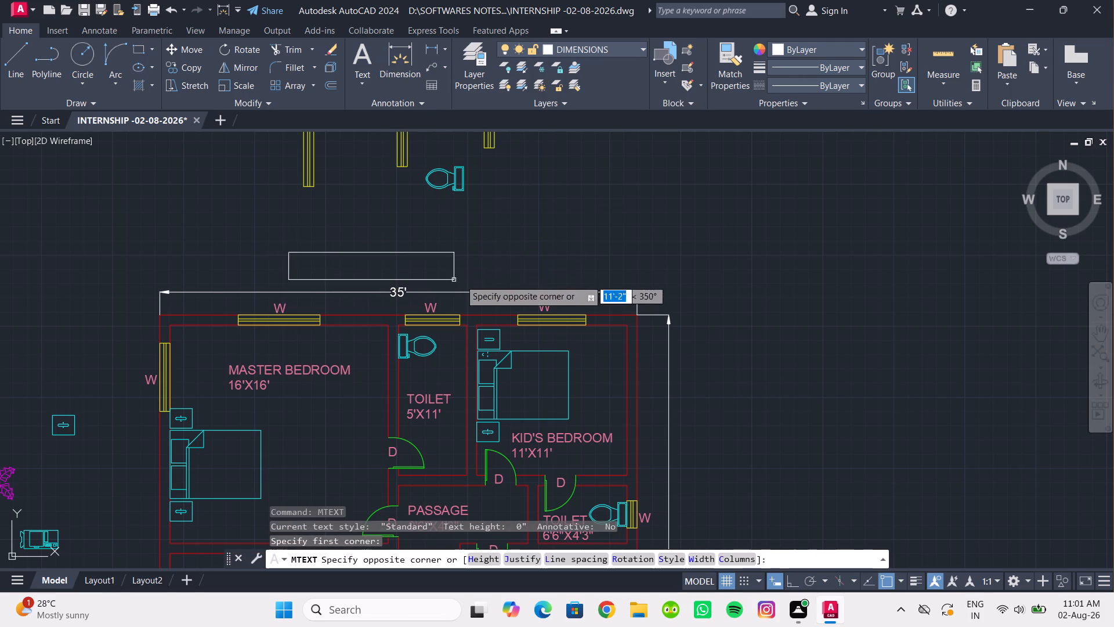
left_click(558, 282)
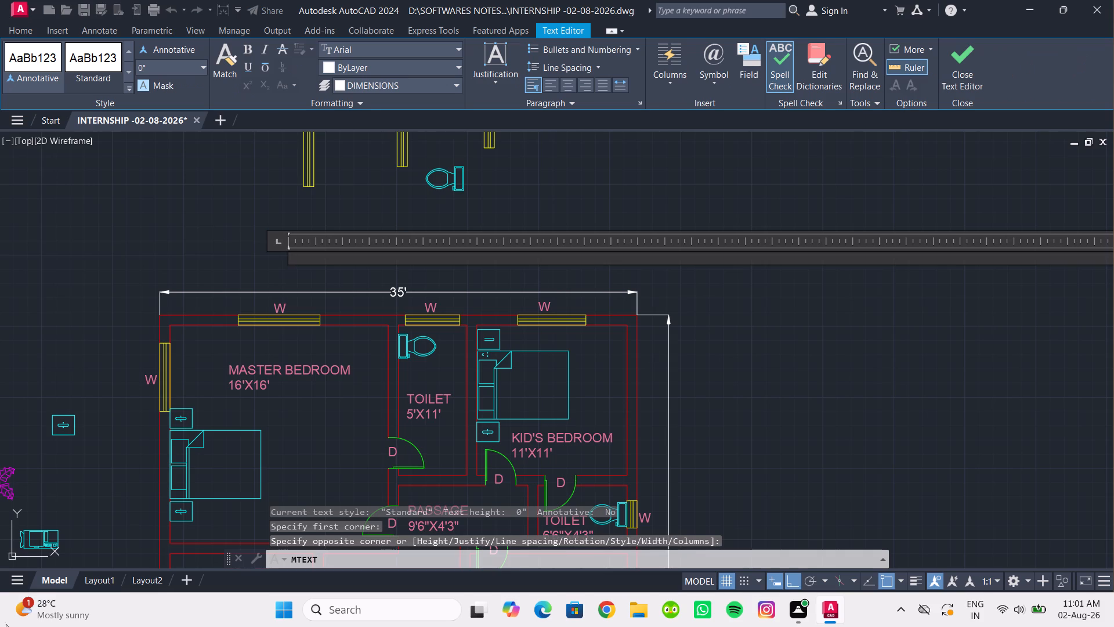
type("EAST FACING H")
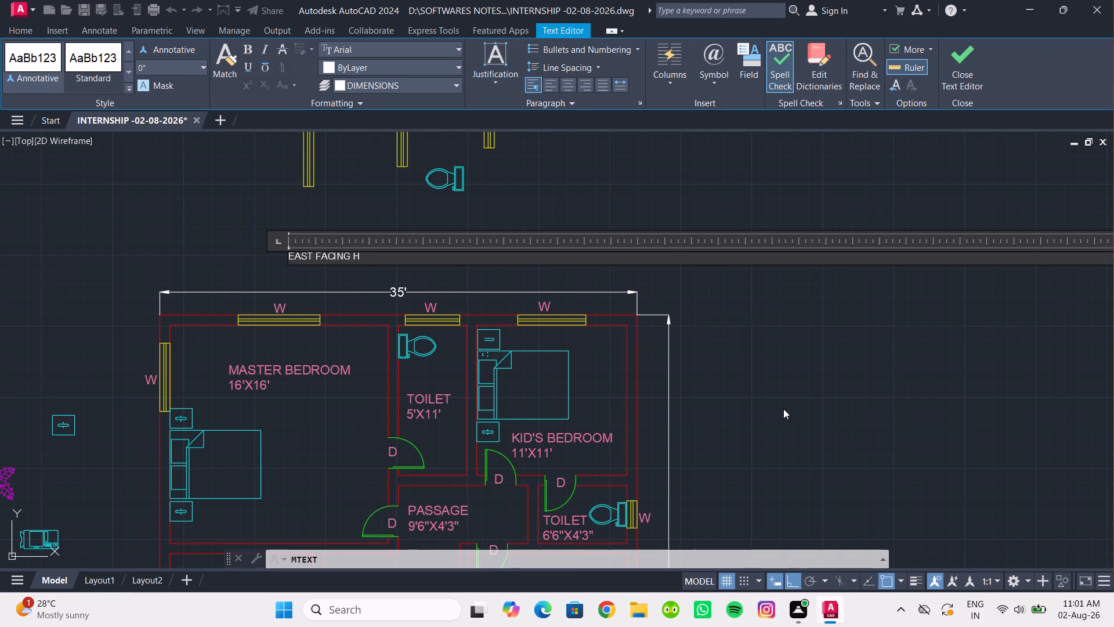
type("OUSE")
Set the text height of the EAST FACING HOUSE title to 10".
left_click_drag(386, 254, 232, 253)
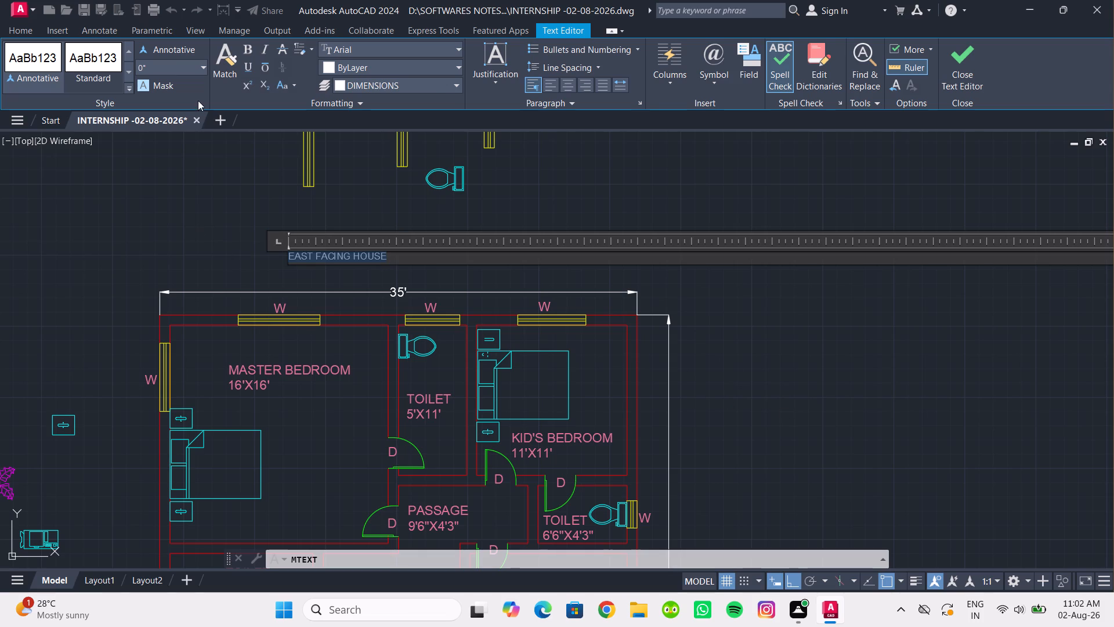
left_click(155, 69)
type("10\"")
left_click(220, 235)
scroll(291, 254, "up", 2)
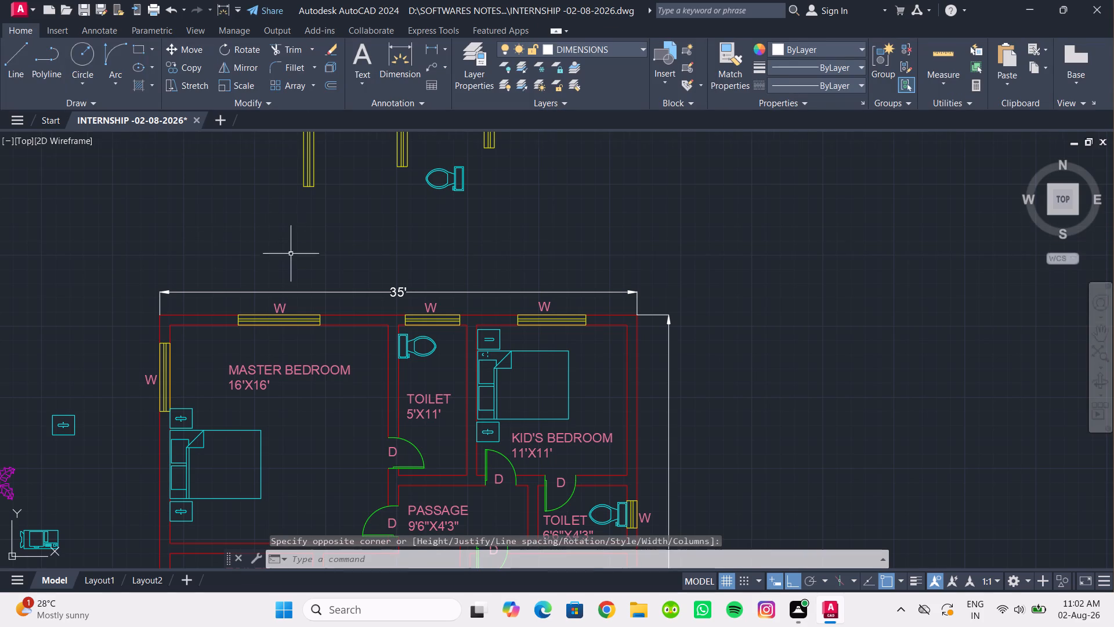
scroll(291, 254, "up", 2)
double_click(272, 247)
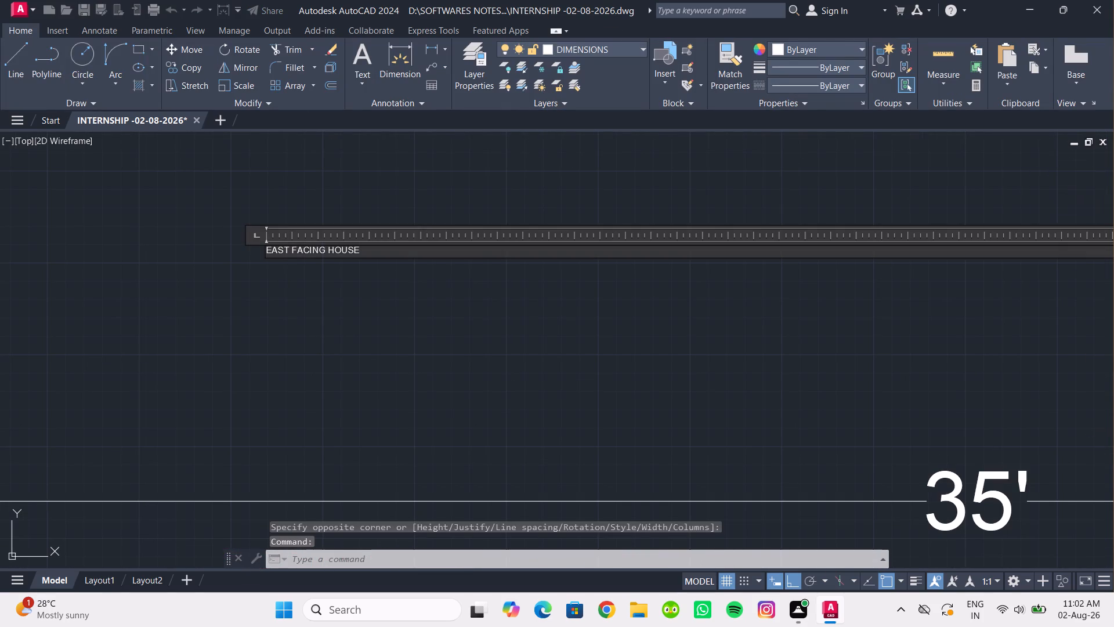
left_click_drag(369, 251, 254, 252)
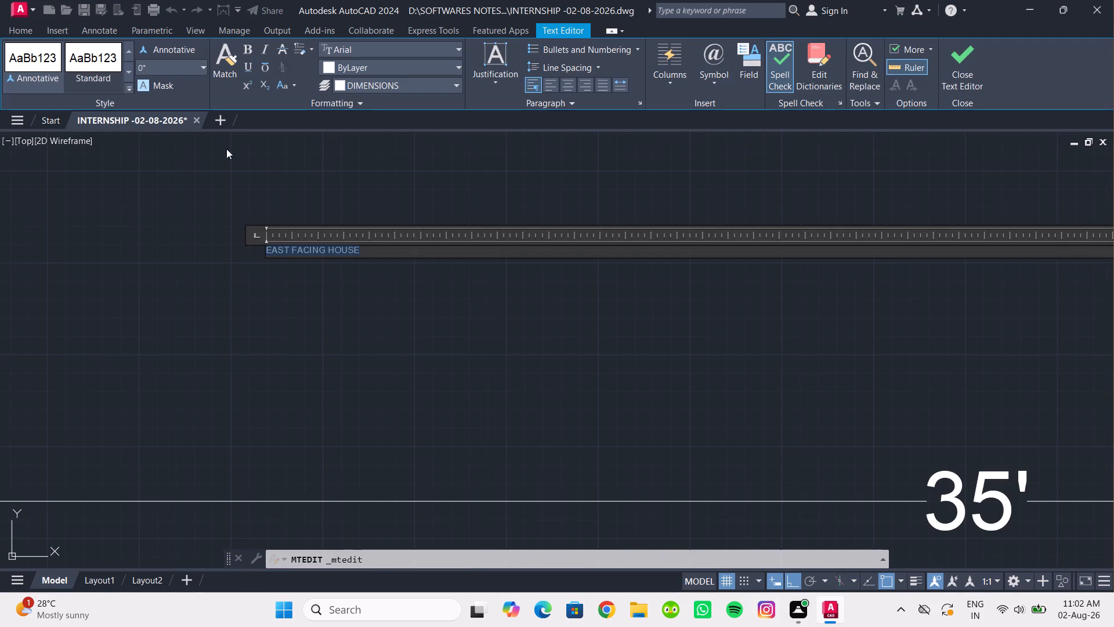
left_click(154, 67)
type("10\"")
key("Return")
left_click(147, 201)
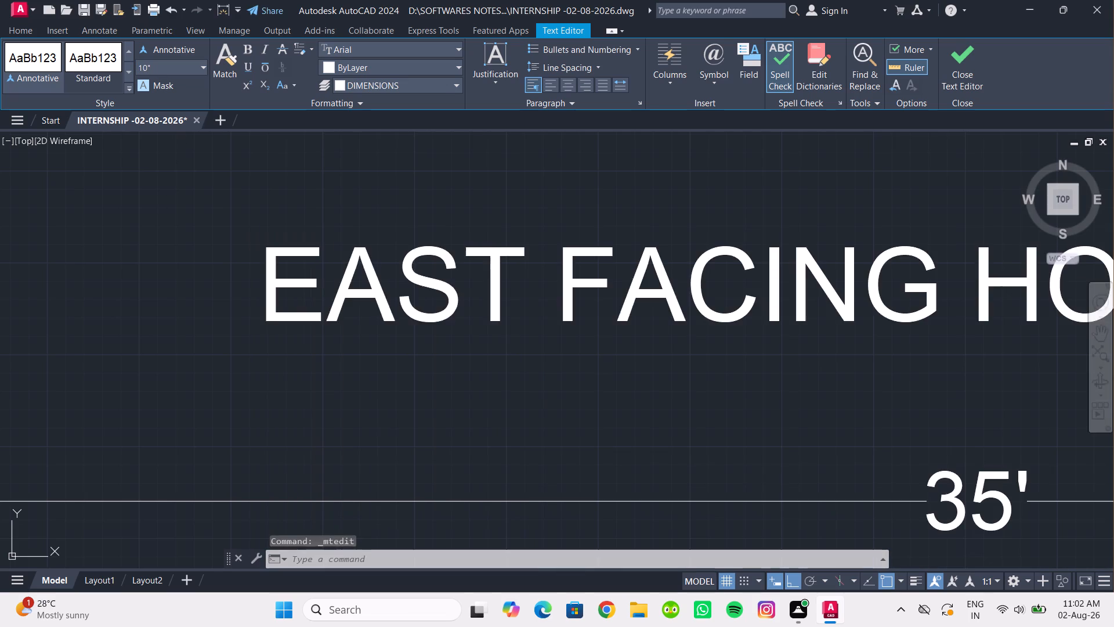
Move the EAST FACING HOUSE title about 4'-7" east and slightly south, with Ortho off, so it sits closer above the 35' dimension line.
scroll(174, 311, "down", 5)
scroll(345, 383, "down", 1)
middle_click_drag(345, 383, 342, 375)
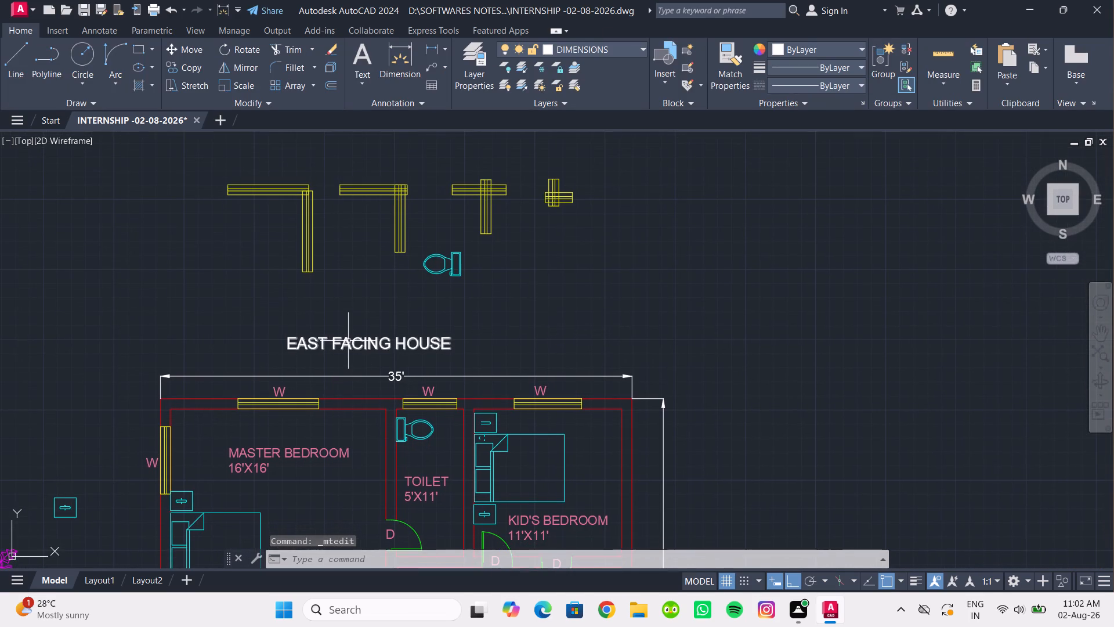
left_click(349, 340)
left_click(169, 55)
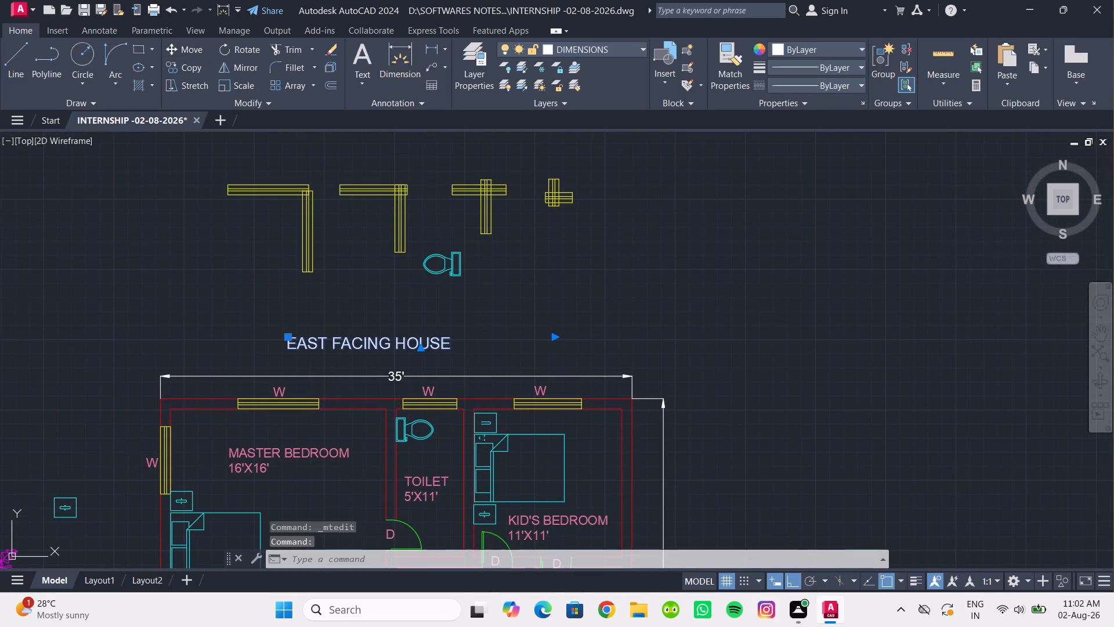
scroll(314, 344, "up", 1)
left_click(301, 346)
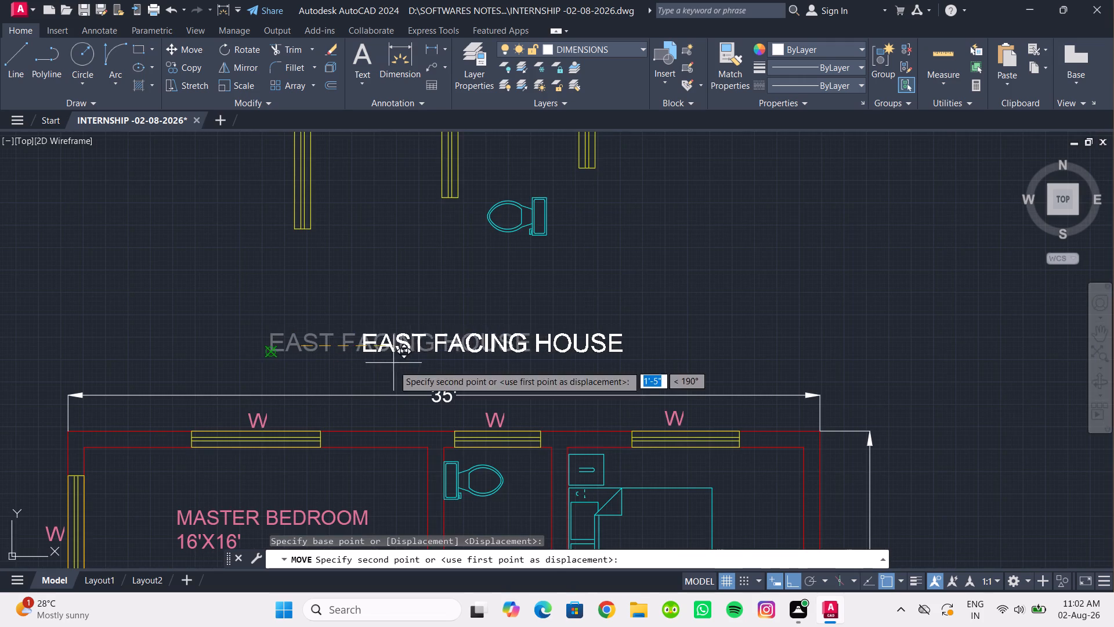
left_click(787, 577)
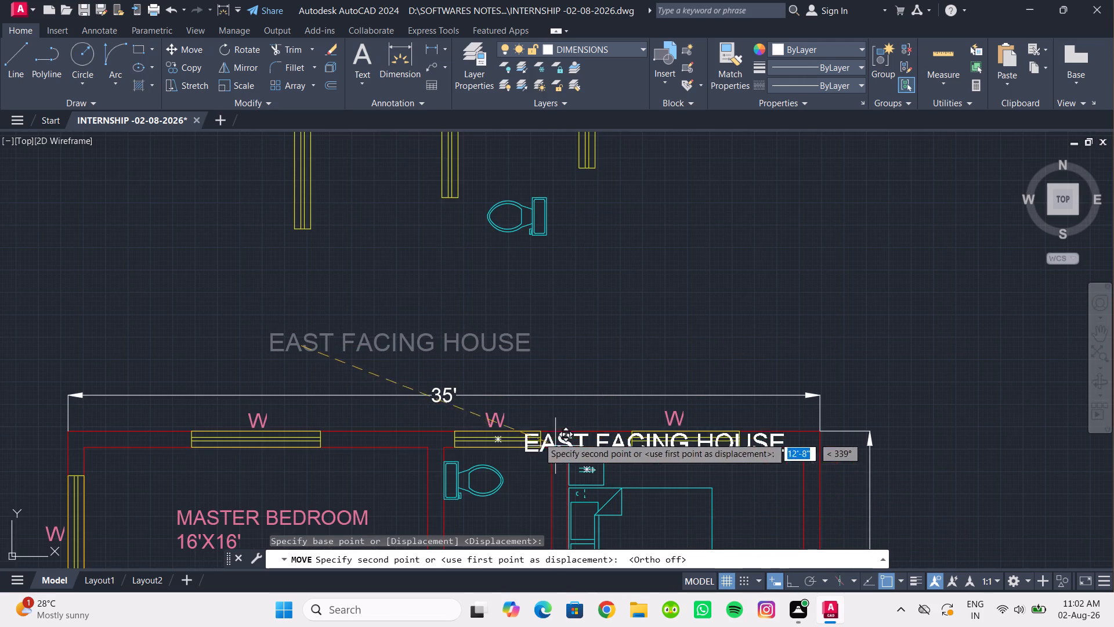
scroll(416, 377, "up", 3)
middle_click_drag(404, 373, 285, 345)
scroll(334, 351, "up", 1)
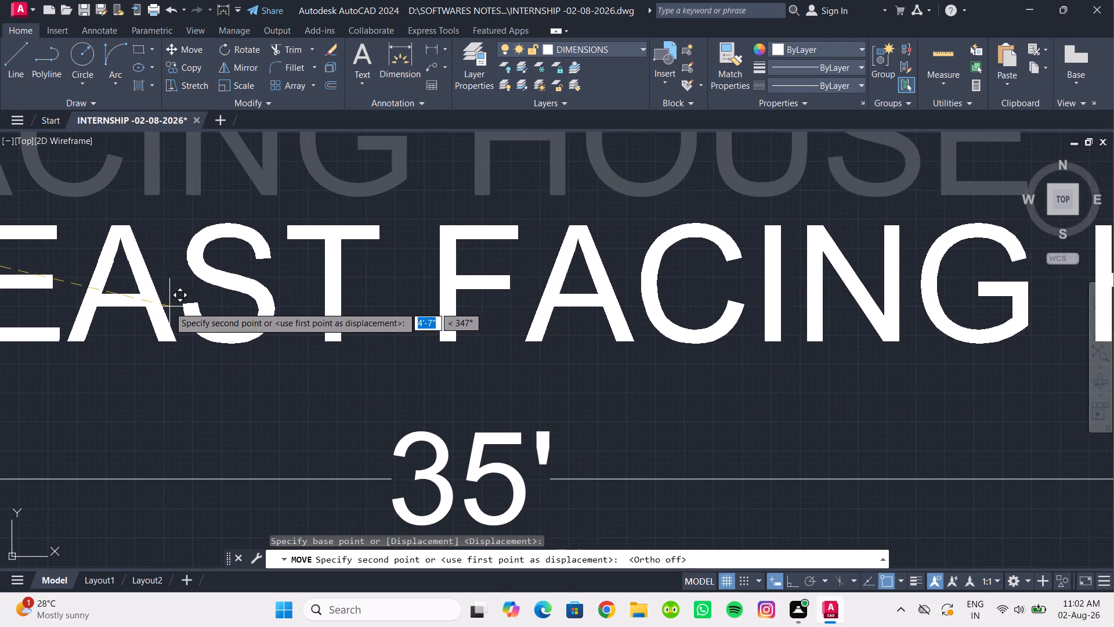
left_click(169, 307)
scroll(272, 306, "down", 3)
scroll(435, 334, "down", 2)
middle_click_drag(436, 334, 421, 310)
scroll(409, 319, "up", 2)
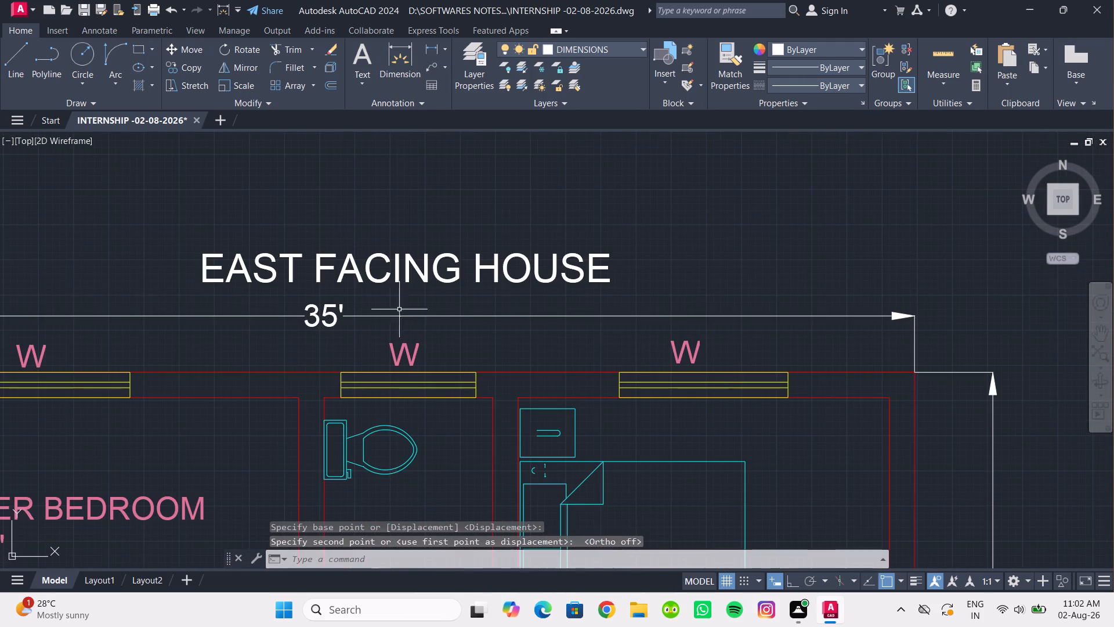
Make the whole EAST FACING HOUSE title bold and underlined.
left_click(372, 281)
left_click(372, 281)
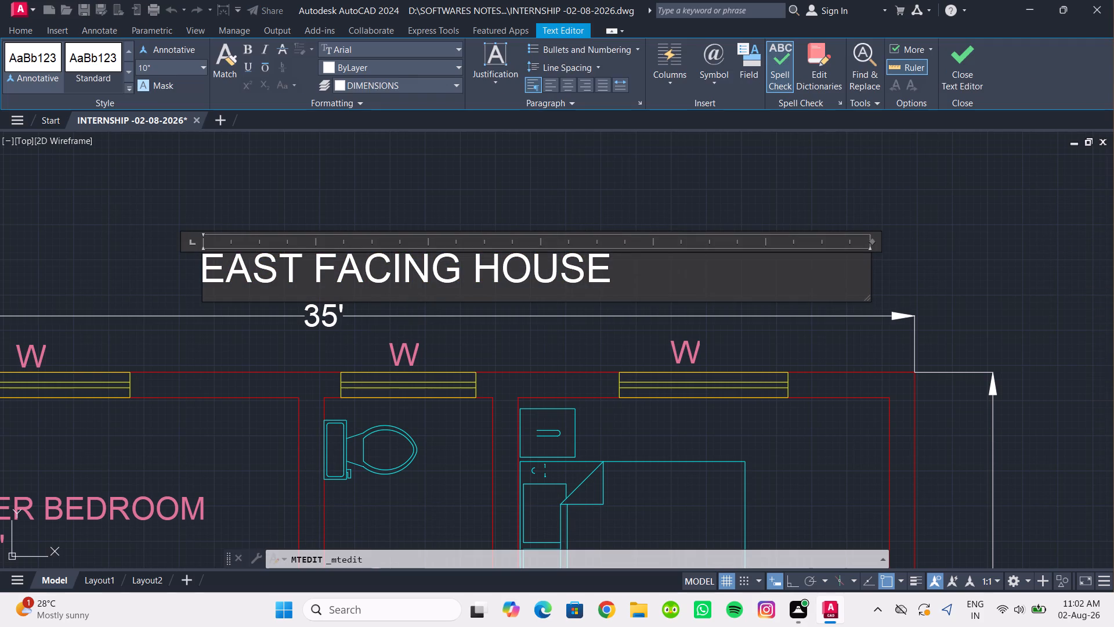
left_click_drag(613, 282, 189, 258)
left_click(249, 51)
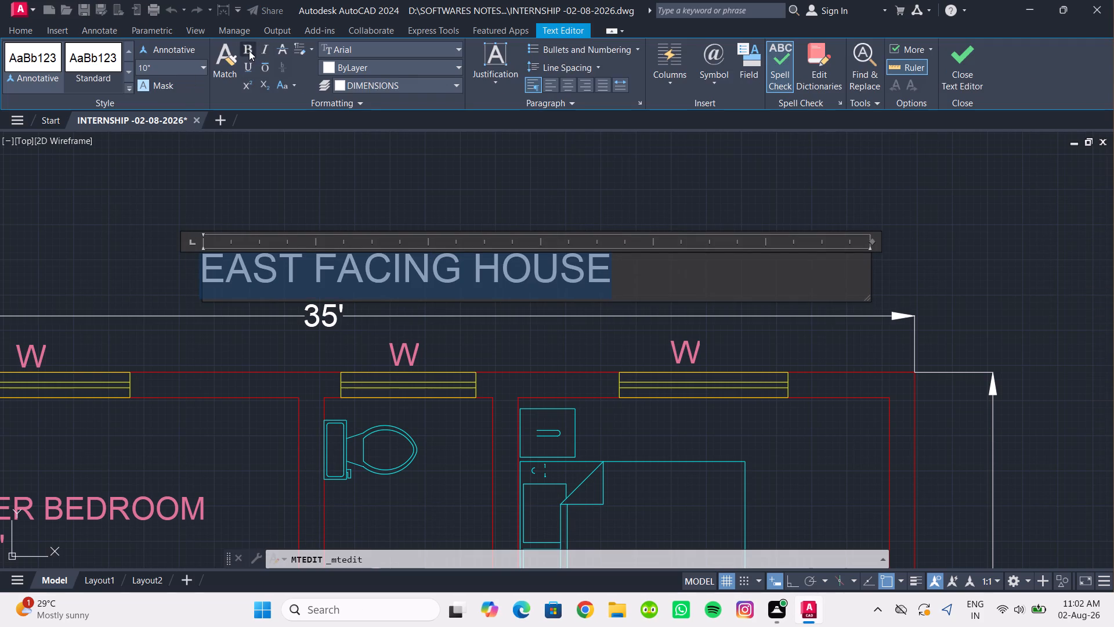
left_click(249, 71)
left_click(243, 176)
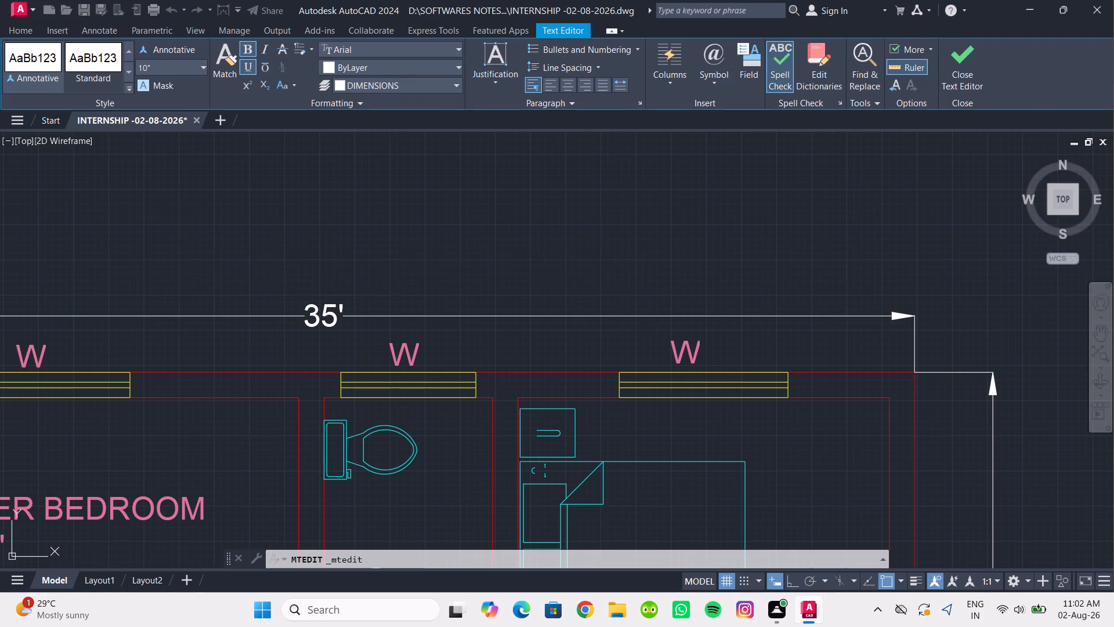
Start a multiline text block just below the ROAD line at the plan's south side, with the first line GROUND FLOOR PLAN.
scroll(408, 222, "down", 3)
middle_click_drag(419, 361, 410, 347)
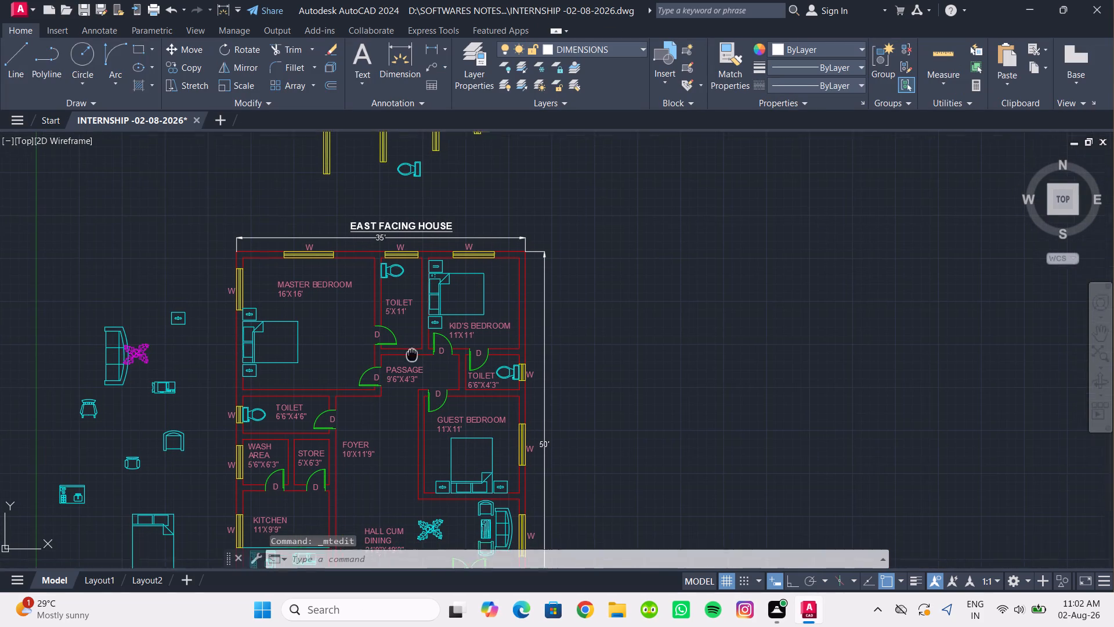
middle_click_drag(410, 347, 400, 327)
scroll(396, 341, "down", 1)
middle_click_drag(396, 341, 396, 308)
scroll(384, 333, "up", 1)
middle_click_drag(384, 333, 378, 259)
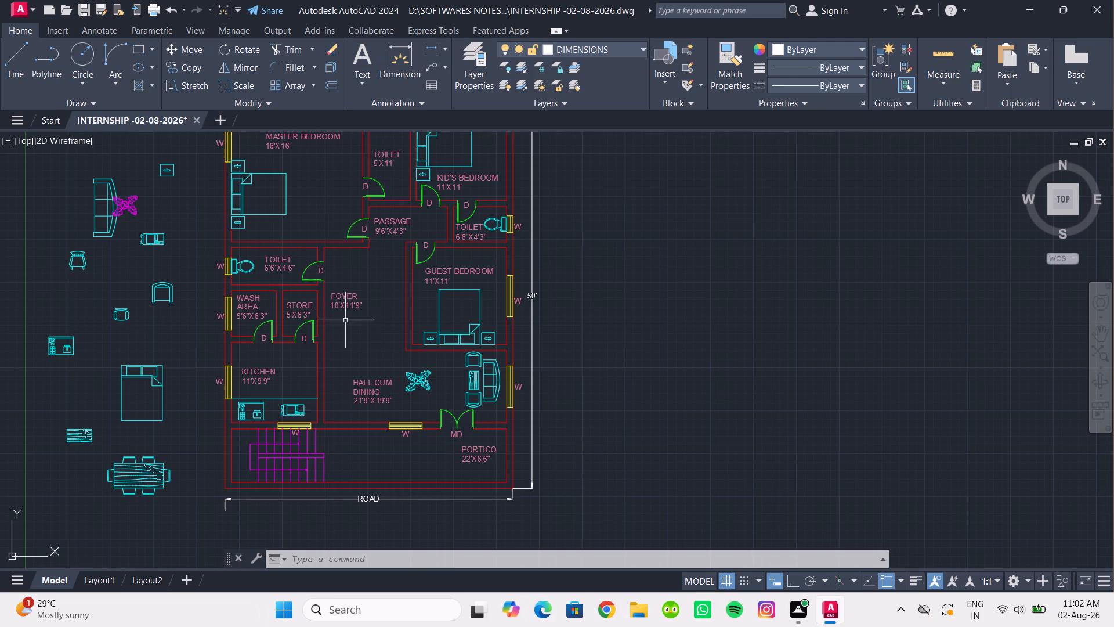
middle_click_drag(338, 390, 351, 271)
scroll(324, 376, "up", 1)
middle_click_drag(314, 417, 319, 392)
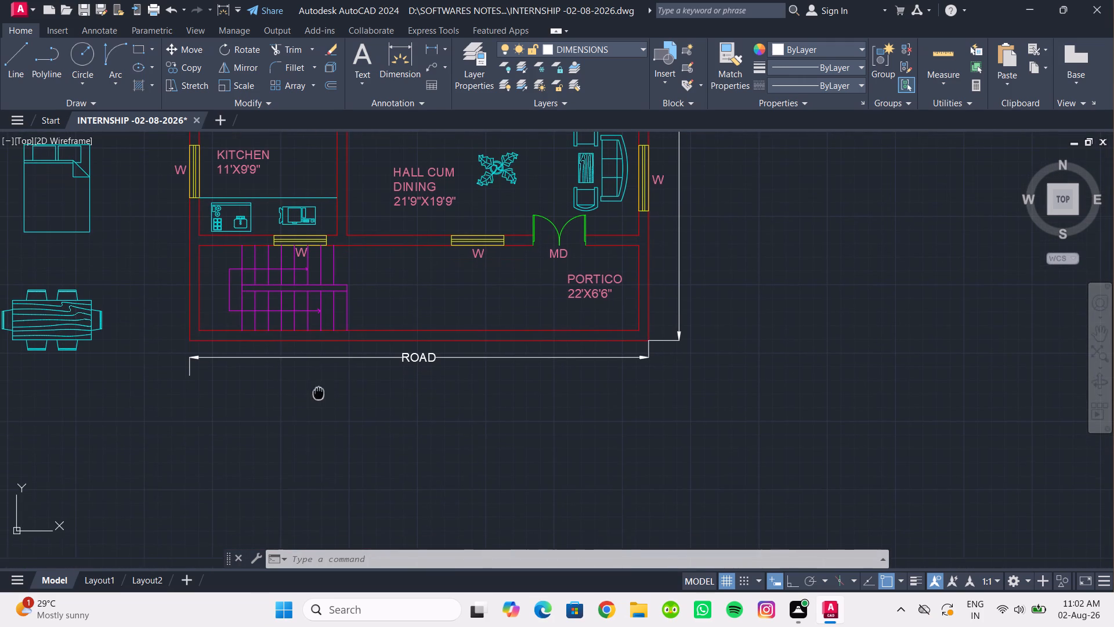
type("MTEXT")
key("Return")
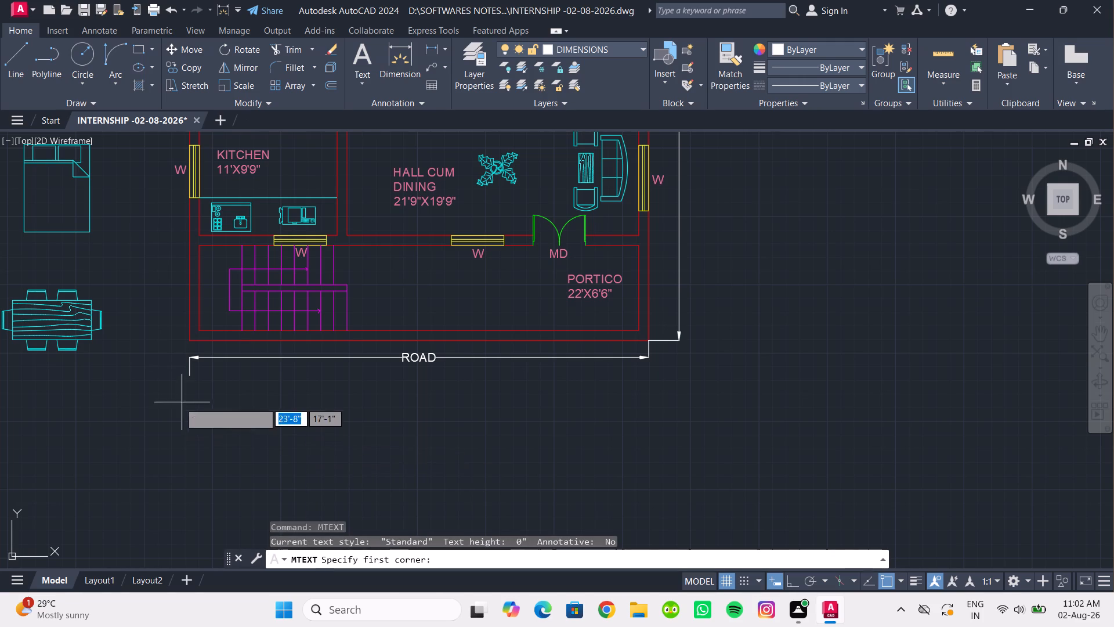
left_click(218, 379)
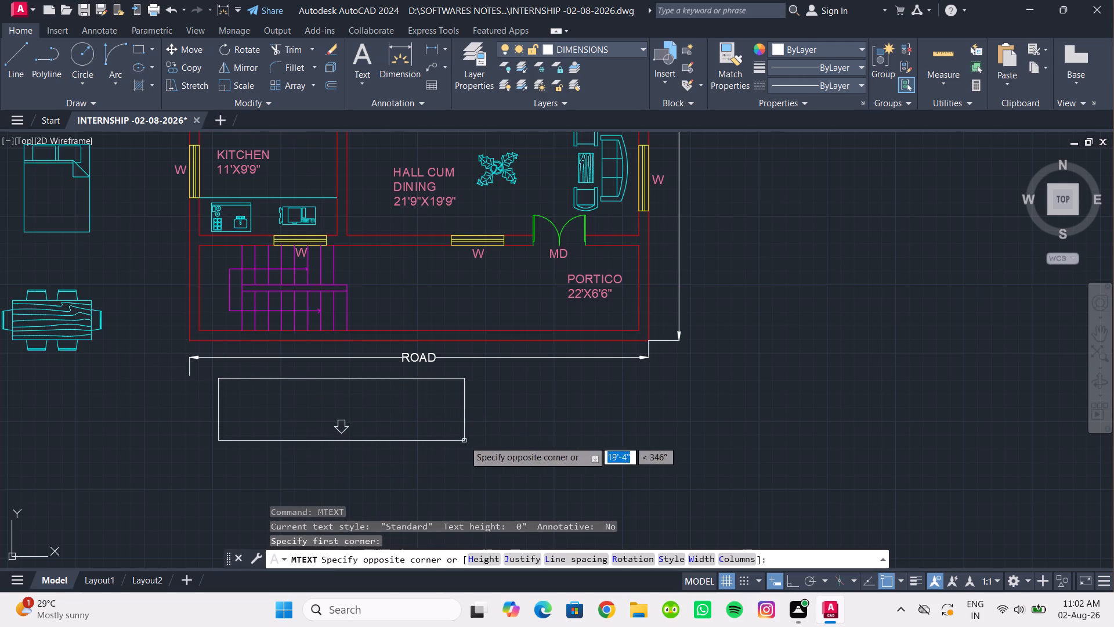
left_click(464, 441)
type("GRN")
key("BackSpace")
key("BackSpace")
type("ROUND FLOOR L")
key("BackSpace")
type("PLAN")
key("Return")
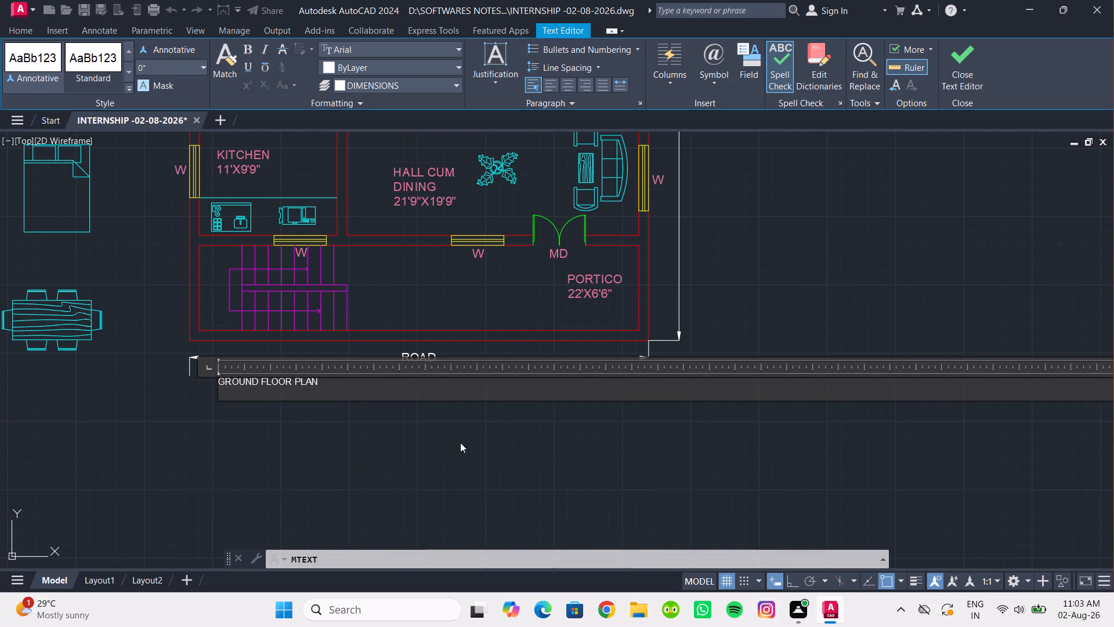
Add a second line to the note reading TOTAL PLOT AREA = 1900 sqft.
type("TOTAL PLOT AREA")
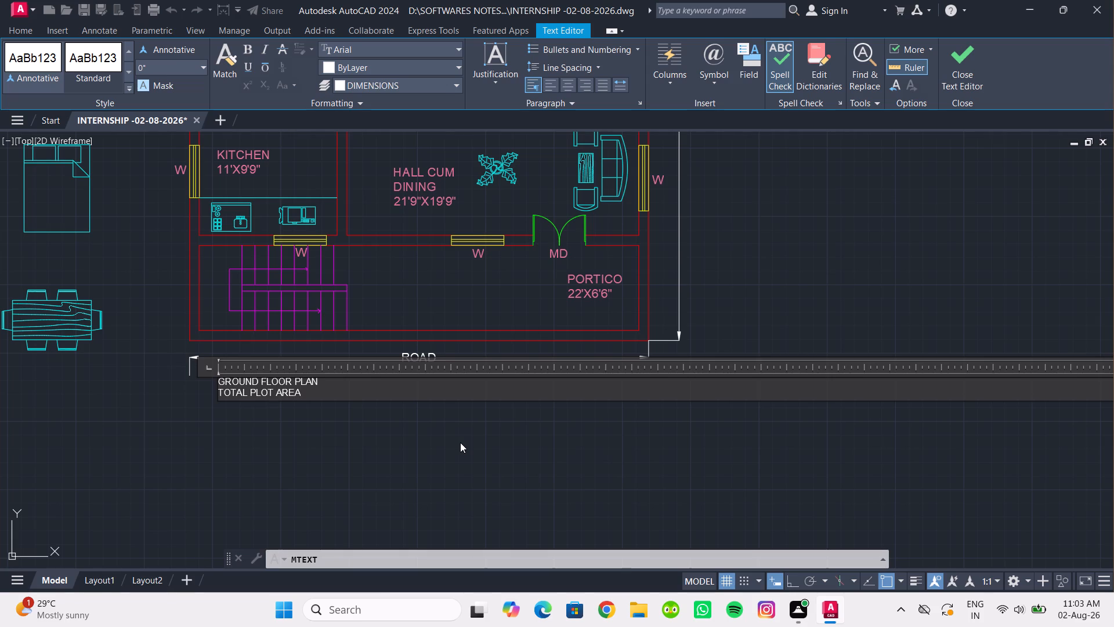
key("equal")
key("BackSpace")
key("space")
type("-")
key("BackSpace")
type("=")
key("space")
type("1900")
type("SQFT")
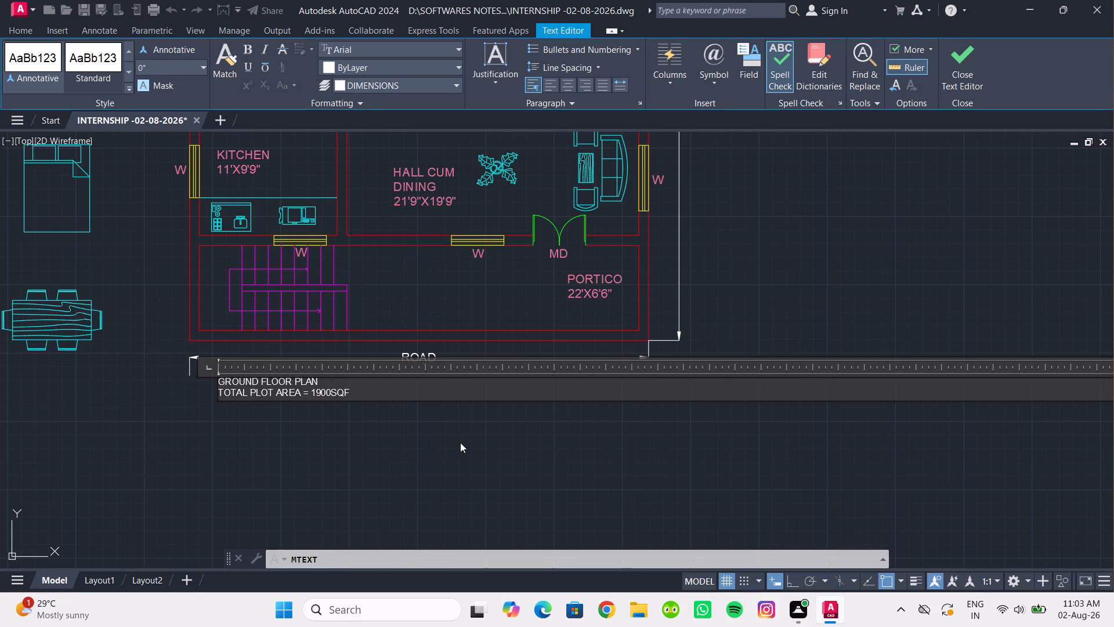
key("BackSpace")
key("BackSpace")
key("BackSpace")
key("BackSpace")
key("space")
key("s")
key("BackSpace")
key("s")
type("qu")
key("BackSpace")
key("f")
key("t")
key("Return")
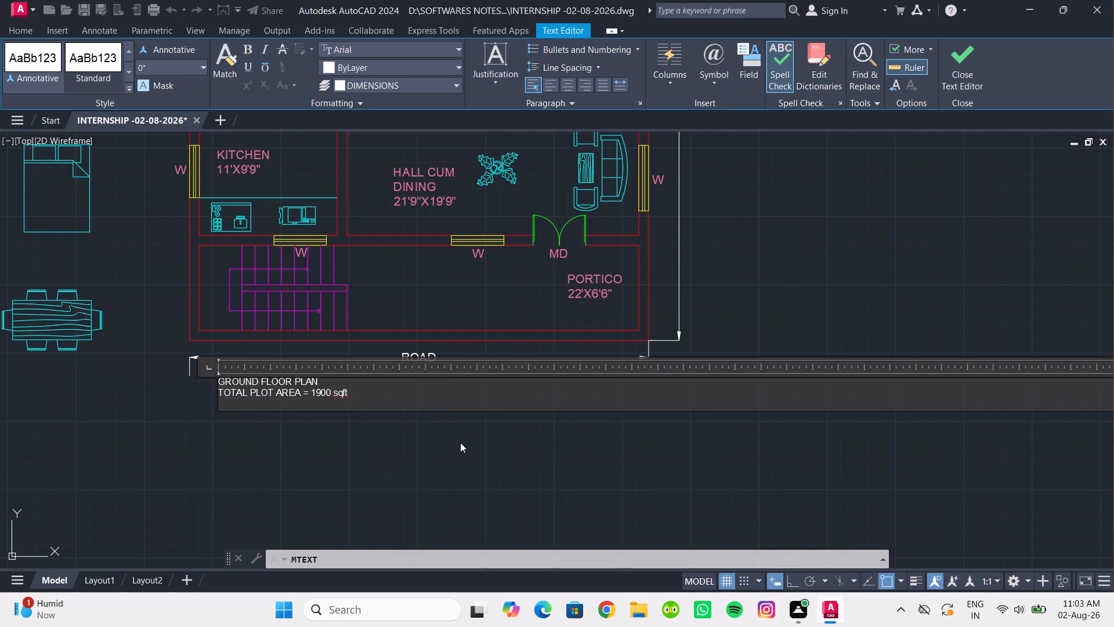
Add a third line to the note reading BUILDUP AREA = 1645 sqft.
key("v")
key("BackSpace")
type("buildup")
key("BackSpace")
key("BackSpace")
key("BackSpace")
key("BackSpace")
key("BackSpace")
key("BackSpace")
key("BackSpace")
type("BUILDI")
key("BackSpace")
type("YP")
key("BackSpace")
key("BackSpace")
type("UP")
key("space")
type("AREA")
key("space")
type("=")
key("space")
key("End")
key("Right")
key("Left")
key("Clear")
key("space")
type("1+4")
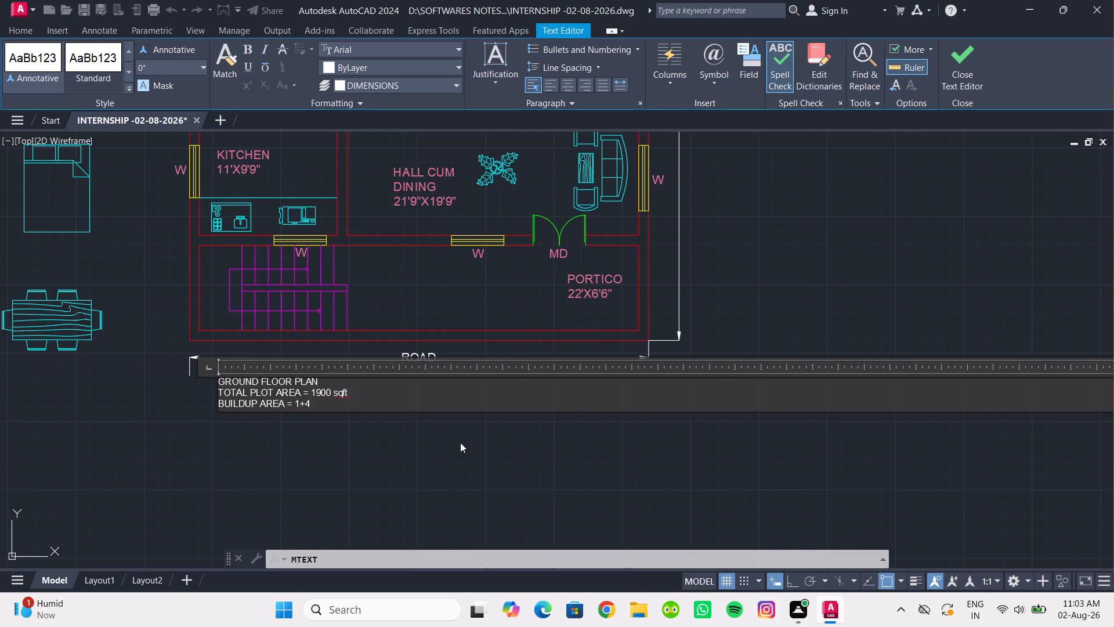
key("BackSpace")
key("BackSpace")
type("645")
key("space")
Format all three lines of the note with a 10" text height, bold and underlined, and finish the text.
left_click_drag(338, 406, 227, 399)
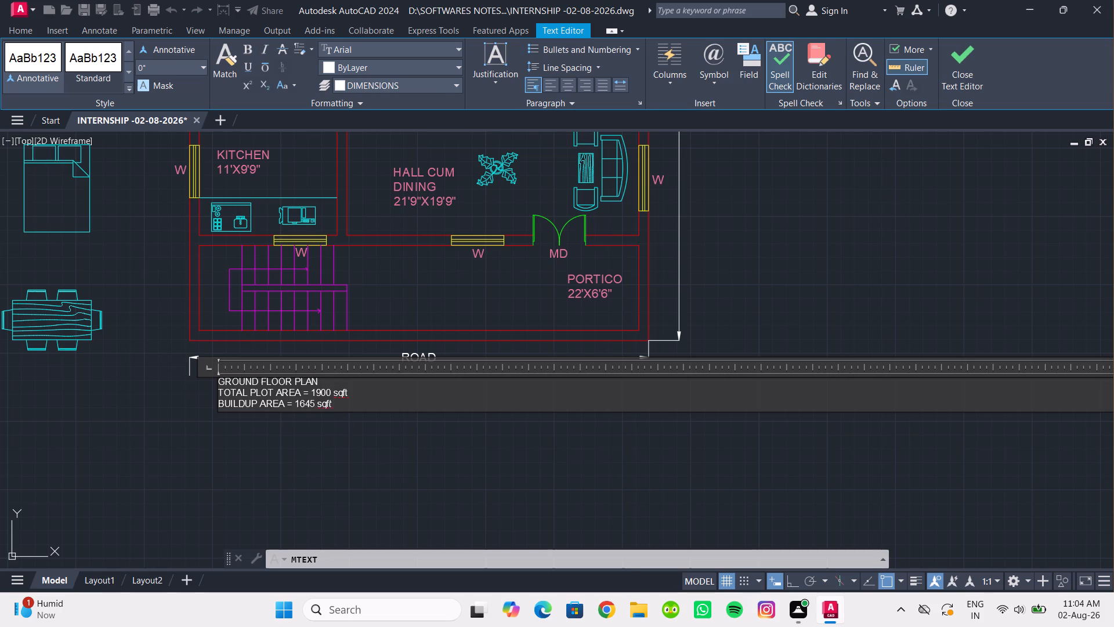
left_click_drag(227, 399, 187, 374)
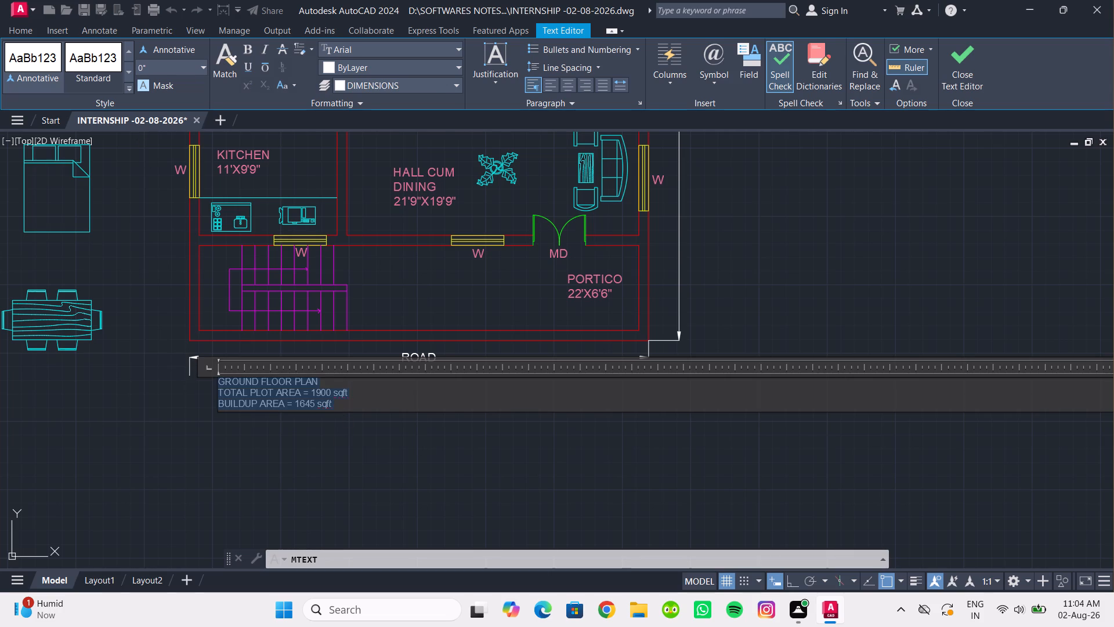
left_click(177, 70)
type("10\"")
key("Return")
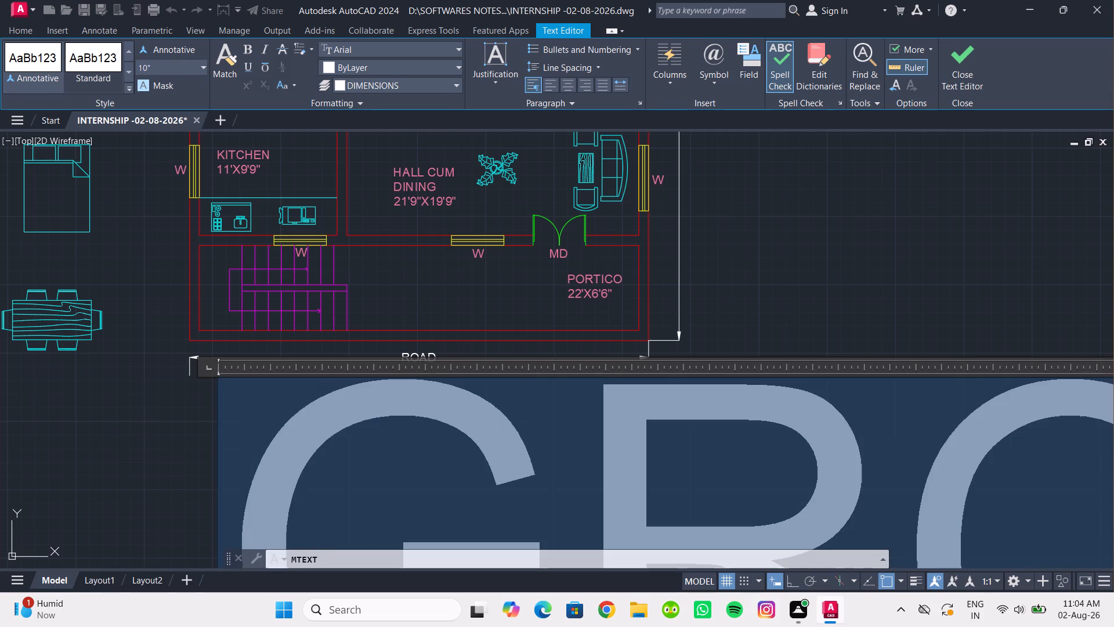
left_click(244, 48)
left_click(245, 63)
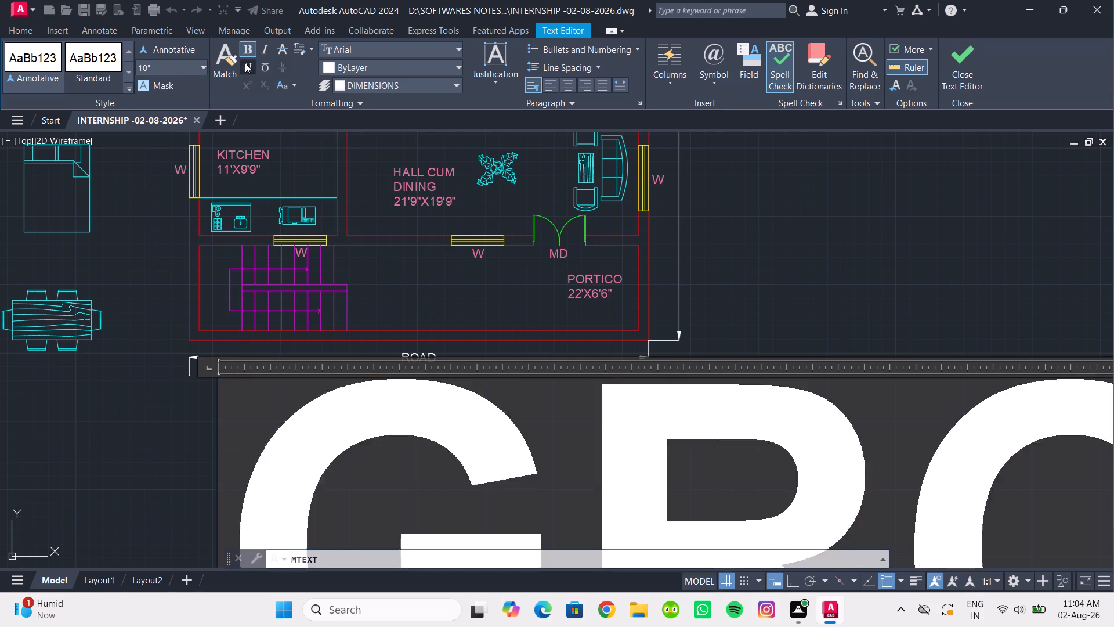
left_click(147, 399)
Move the ground floor note to the right so it sits roughly centred below the ROAD line.
scroll(258, 431, "down", 1)
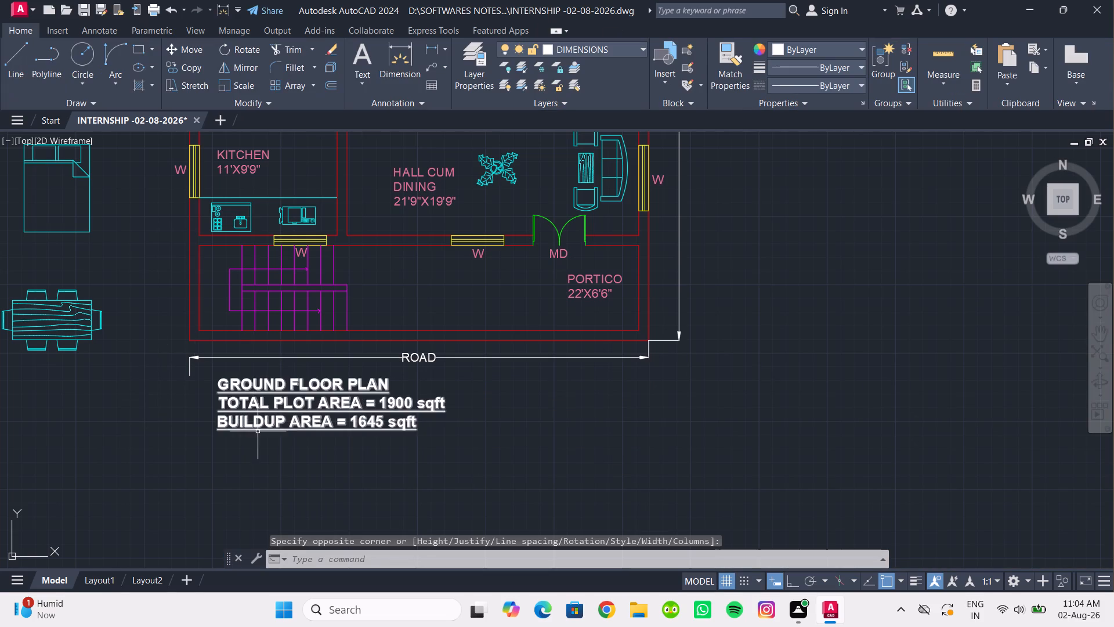
scroll(258, 437, "down", 1)
scroll(273, 444, "up", 2)
left_click(292, 394)
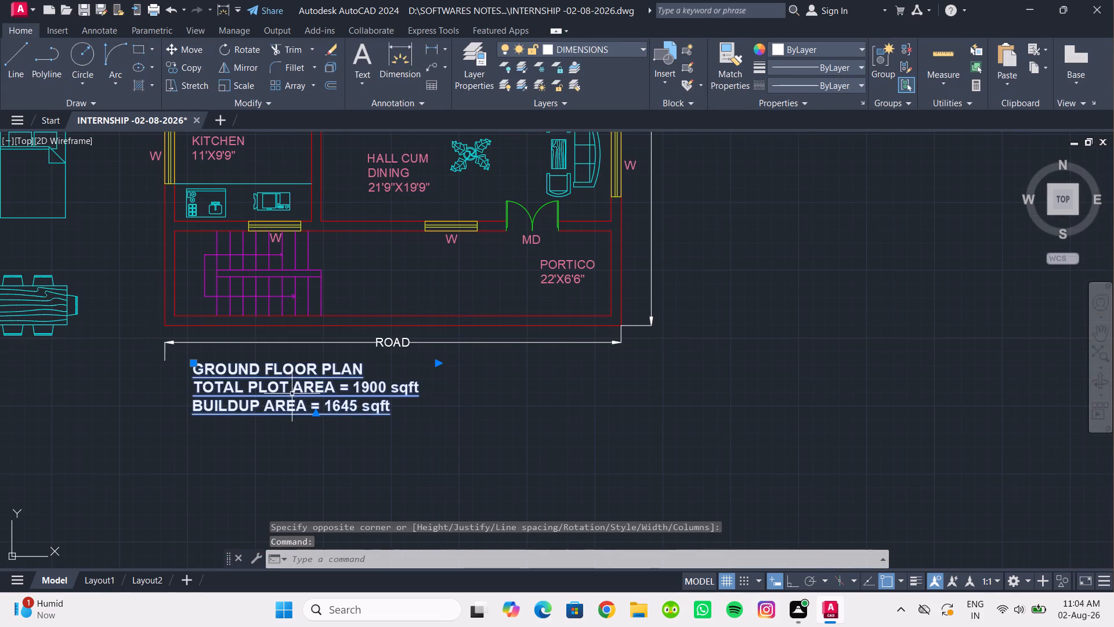
left_click(191, 56)
left_click_drag(284, 398, 290, 398)
left_click(312, 424)
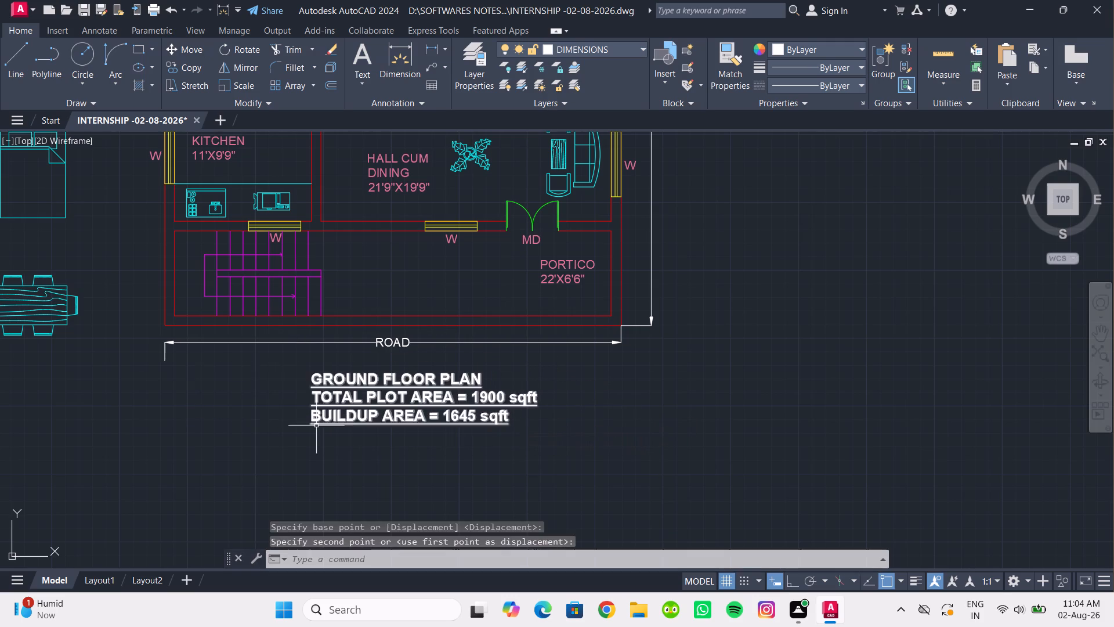
scroll(354, 438, "down", 1)
middle_click_drag(352, 441, 269, 436)
scroll(334, 438, "down", 1)
middle_click_drag(334, 438, 294, 446)
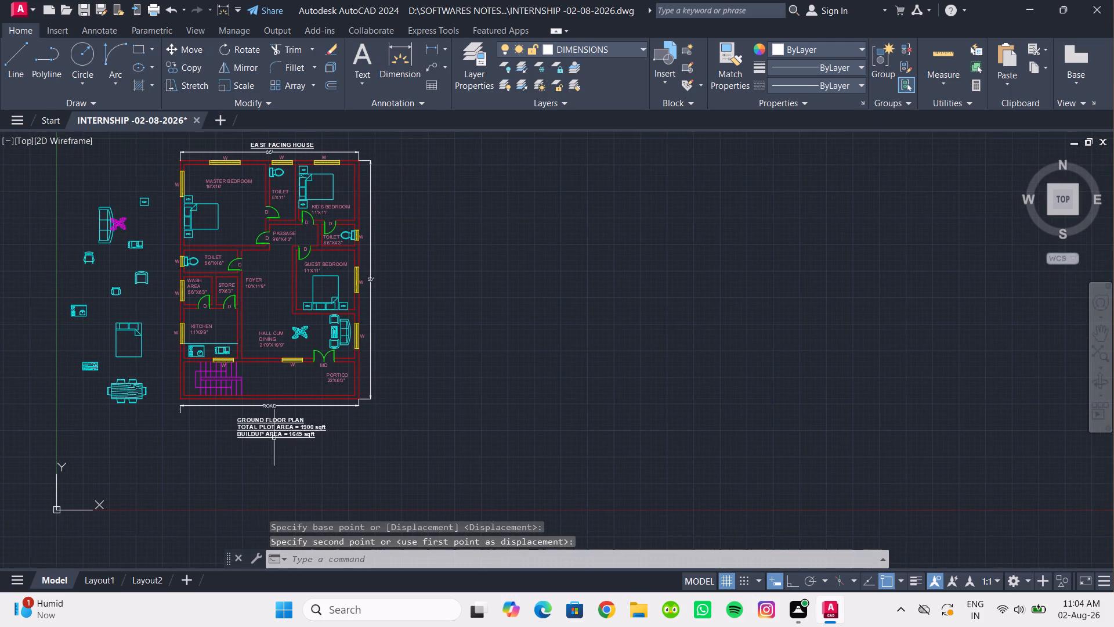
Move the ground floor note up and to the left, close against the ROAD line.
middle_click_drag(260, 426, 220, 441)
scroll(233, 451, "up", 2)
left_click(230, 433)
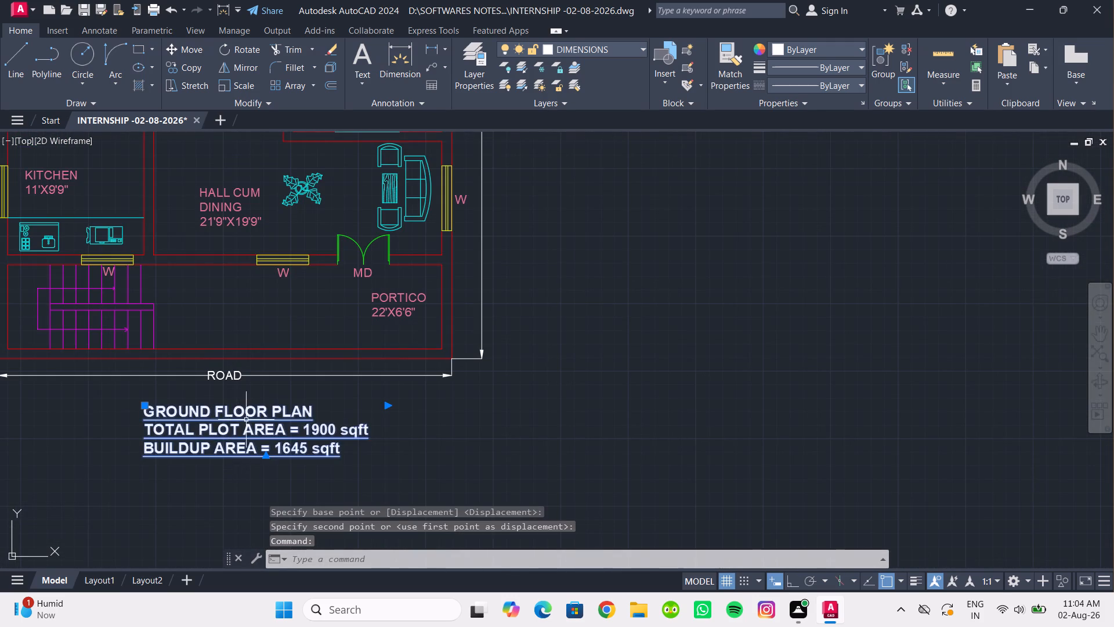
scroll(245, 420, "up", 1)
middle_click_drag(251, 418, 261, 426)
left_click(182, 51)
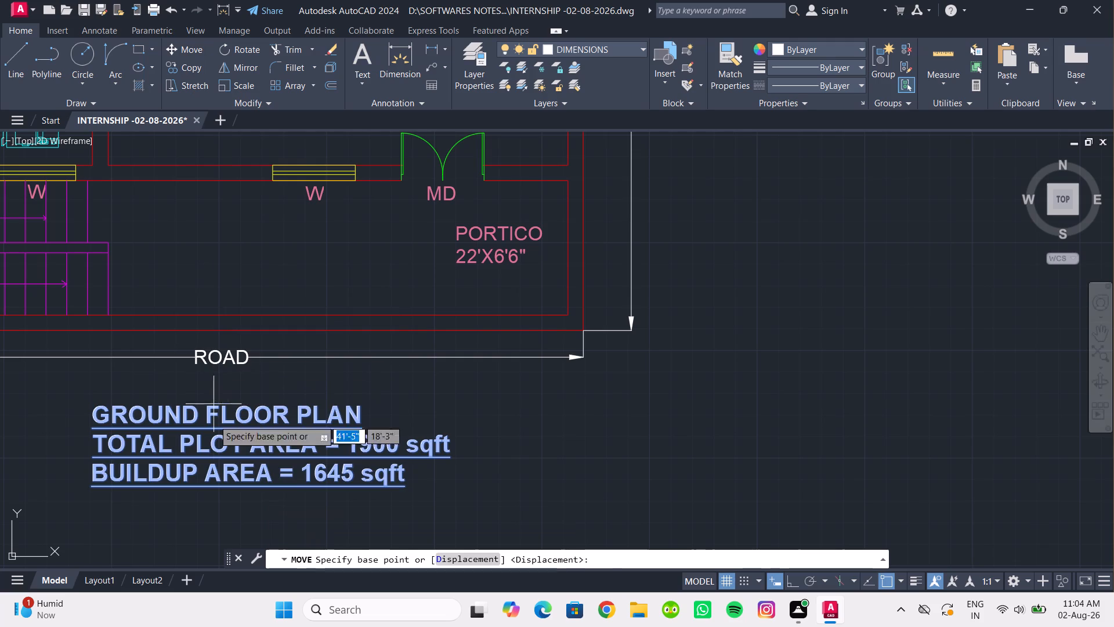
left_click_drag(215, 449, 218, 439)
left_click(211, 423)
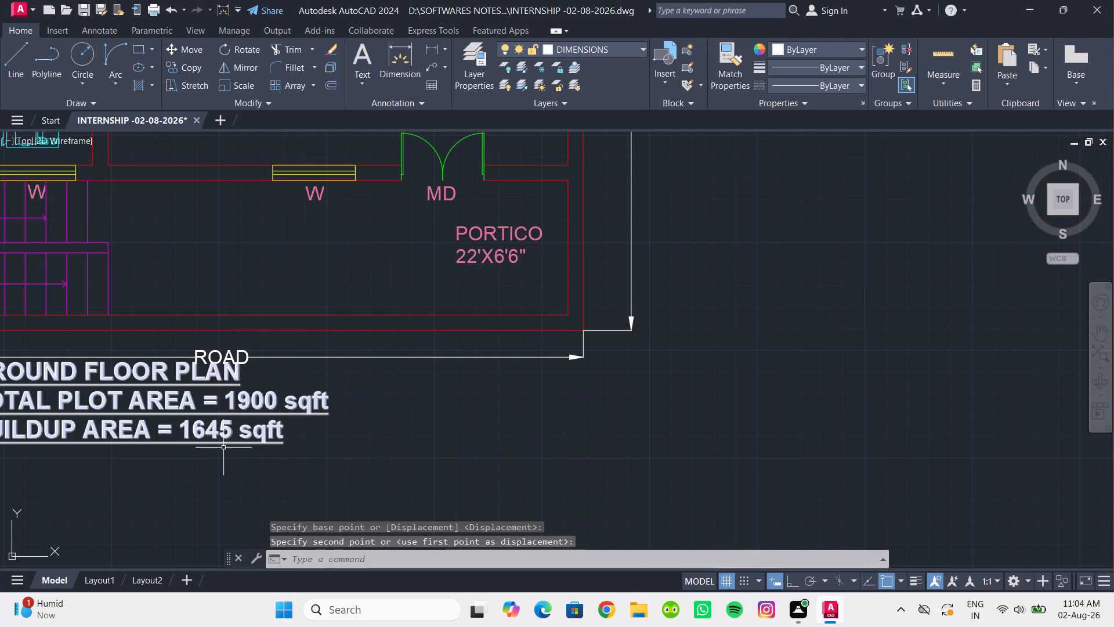
Move the ground floor note down and to the right, clear of the ROAD label.
left_click(196, 408)
scroll(220, 456, "down", 1)
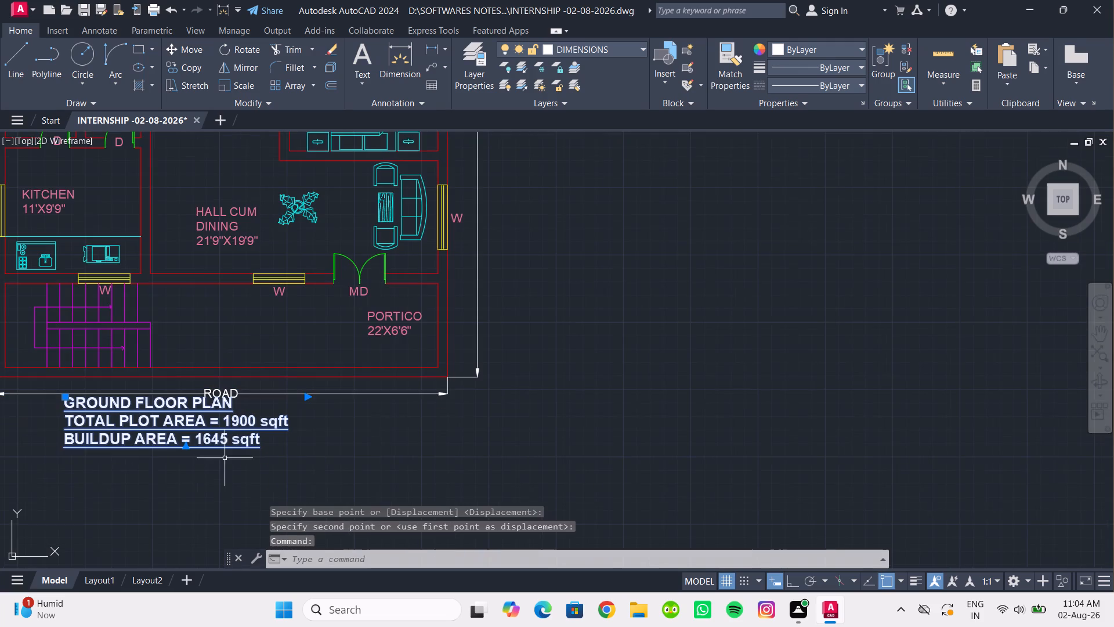
left_click(183, 52)
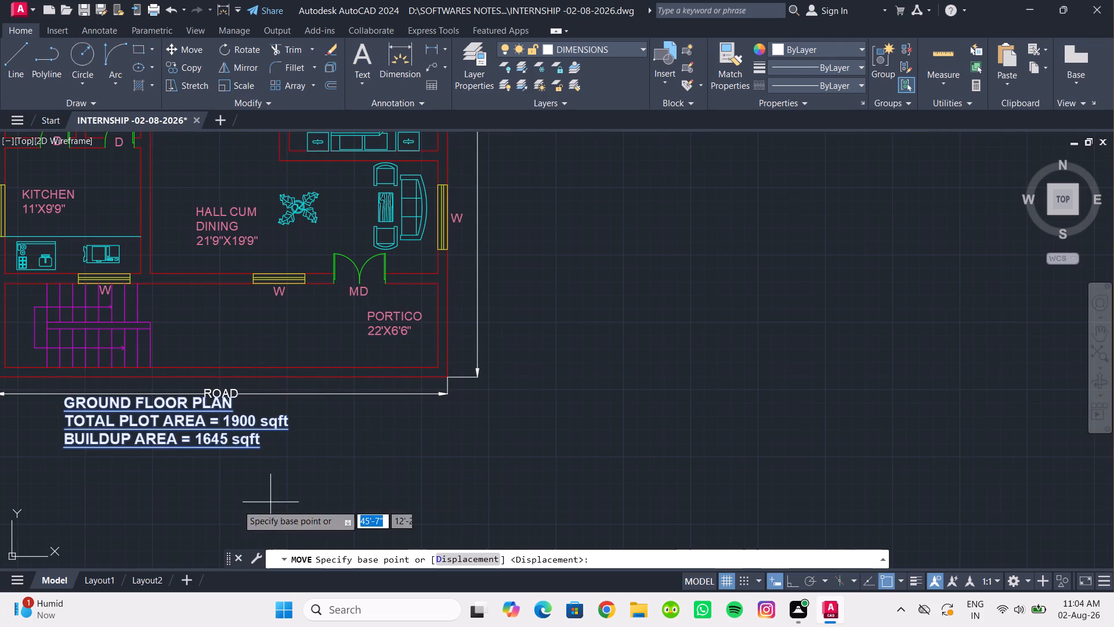
left_click(185, 445)
left_click(139, 466)
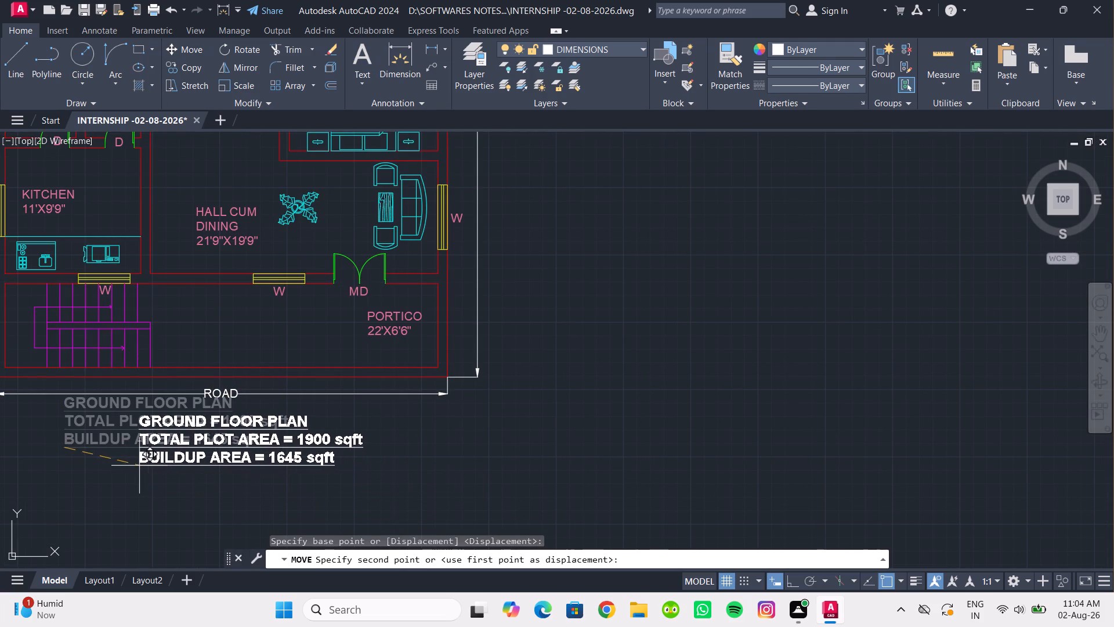
scroll(205, 478, "down", 2)
middle_click_drag(197, 477, 155, 452)
scroll(155, 452, "up", 2)
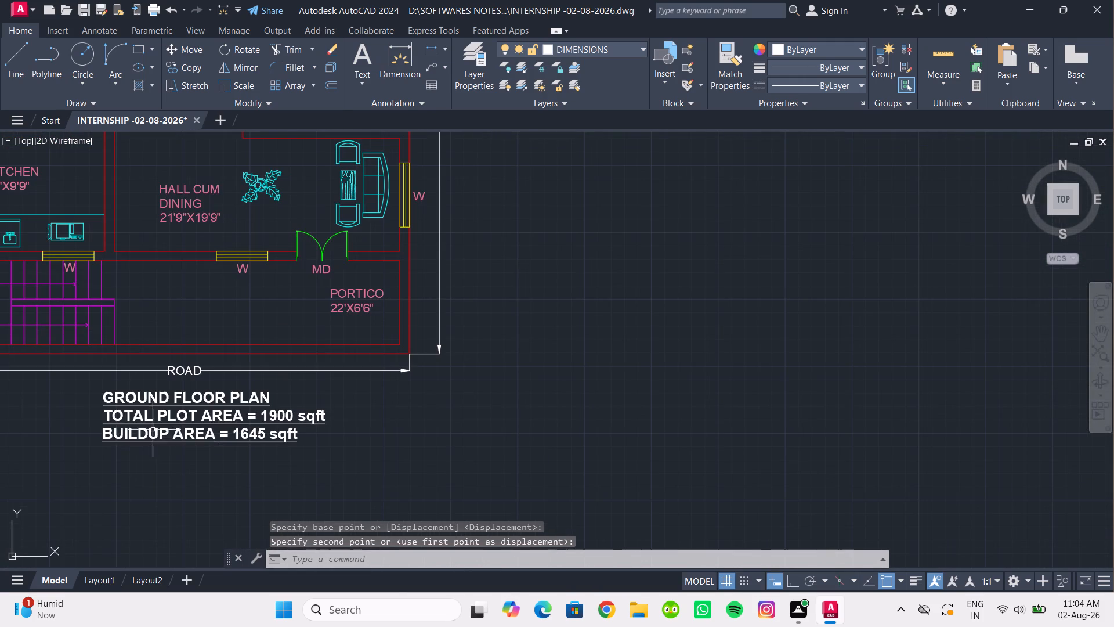
Nudge the ground floor note about 1' up and to the left, just beneath the ROAD line.
left_click(151, 418)
left_click(185, 51)
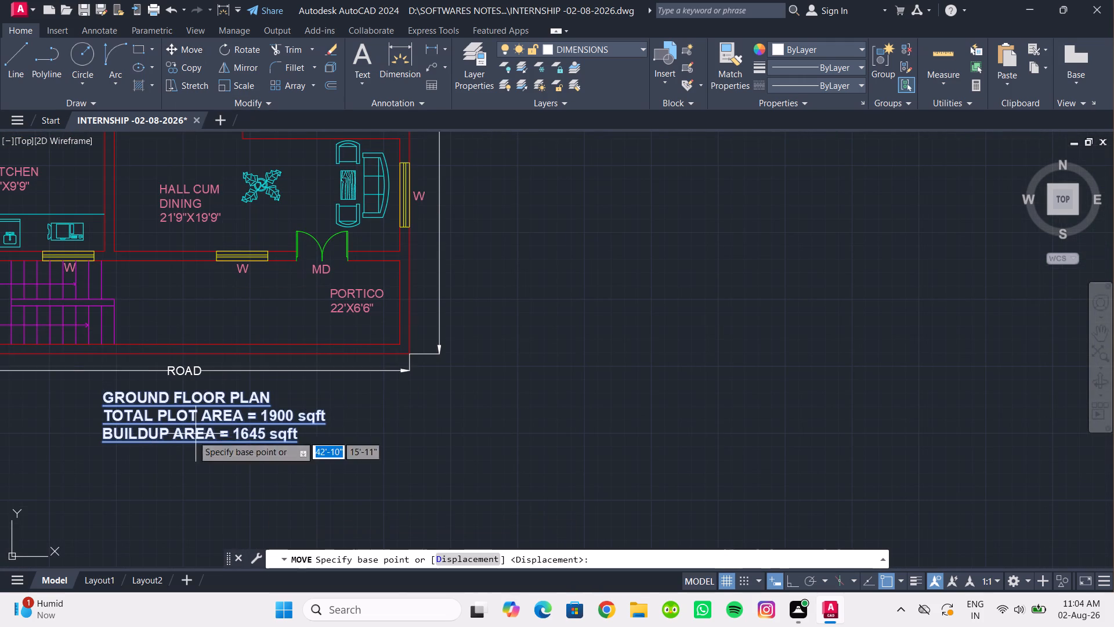
scroll(156, 446, "up", 1)
middle_click_drag(148, 420, 257, 478)
scroll(183, 424, "up", 1)
left_click_drag(181, 424, 178, 417)
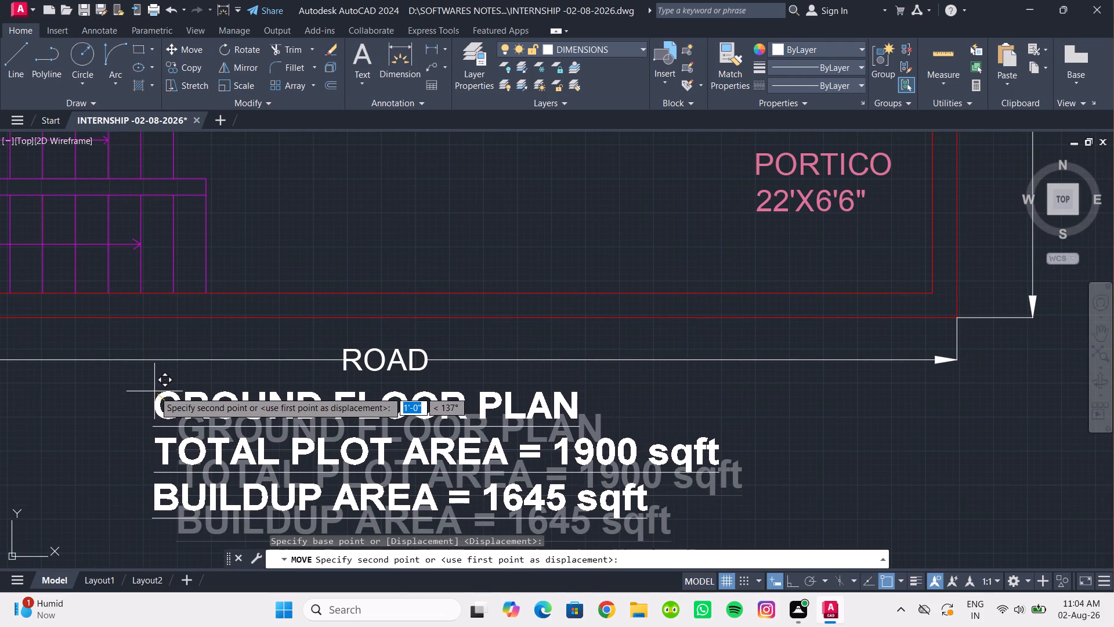
left_click(154, 391)
scroll(160, 421, "down", 2)
middle_click_drag(161, 422, 162, 412)
scroll(173, 426, "down", 2)
middle_click_drag(173, 428, 176, 434)
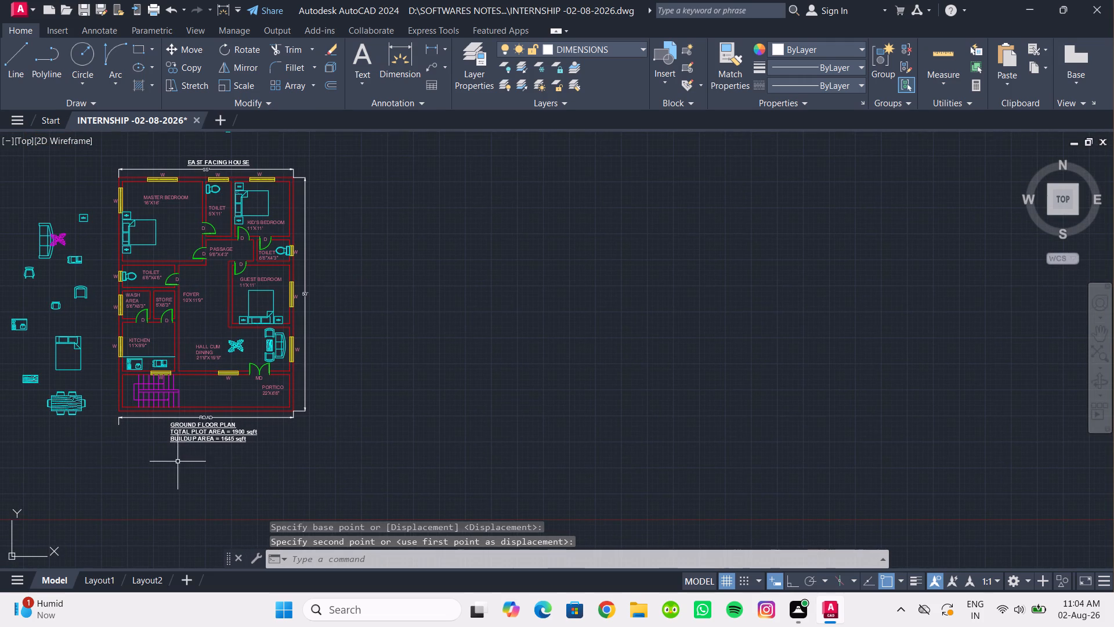
Review the whole floor plan with its title, note and the spare blocks around it.
middle_click_drag(178, 463, 213, 501)
middle_click_drag(195, 482, 191, 498)
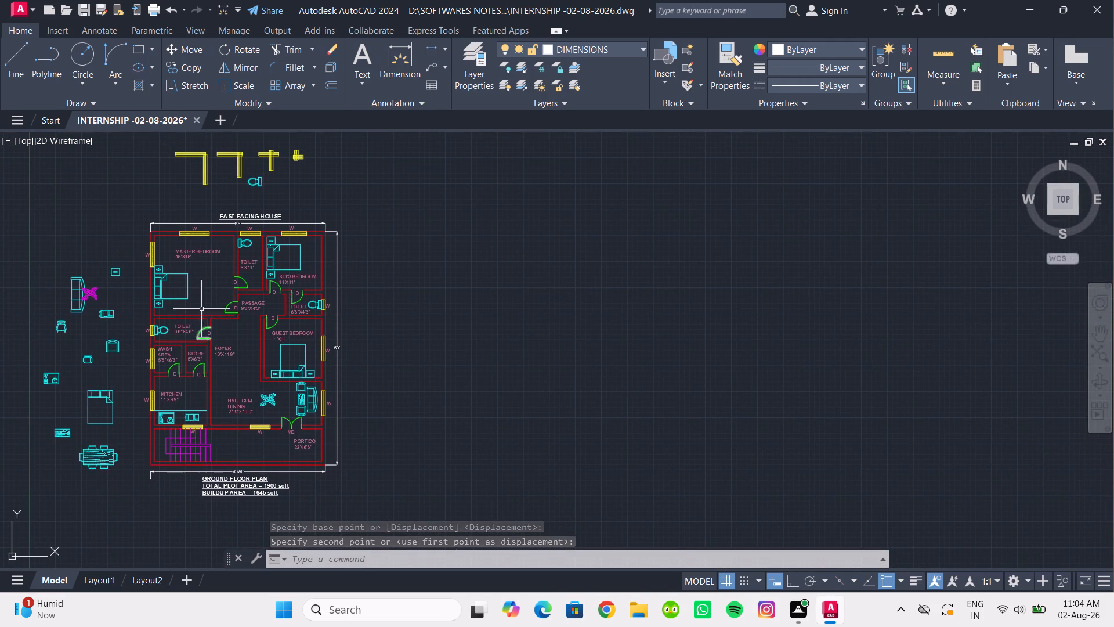
scroll(230, 219, "up", 5)
scroll(293, 260, "down", 6)
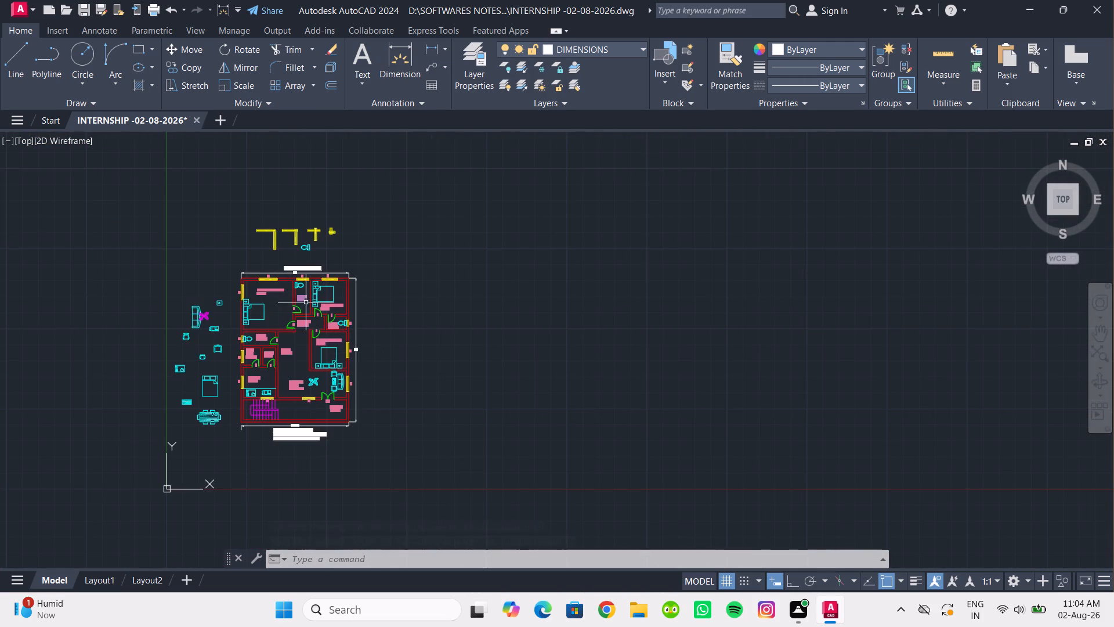
scroll(301, 275, "up", 3)
scroll(313, 280, "down", 1)
middle_click_drag(313, 280, 247, 225)
scroll(342, 320, "down", 1)
middle_click_drag(341, 321, 327, 294)
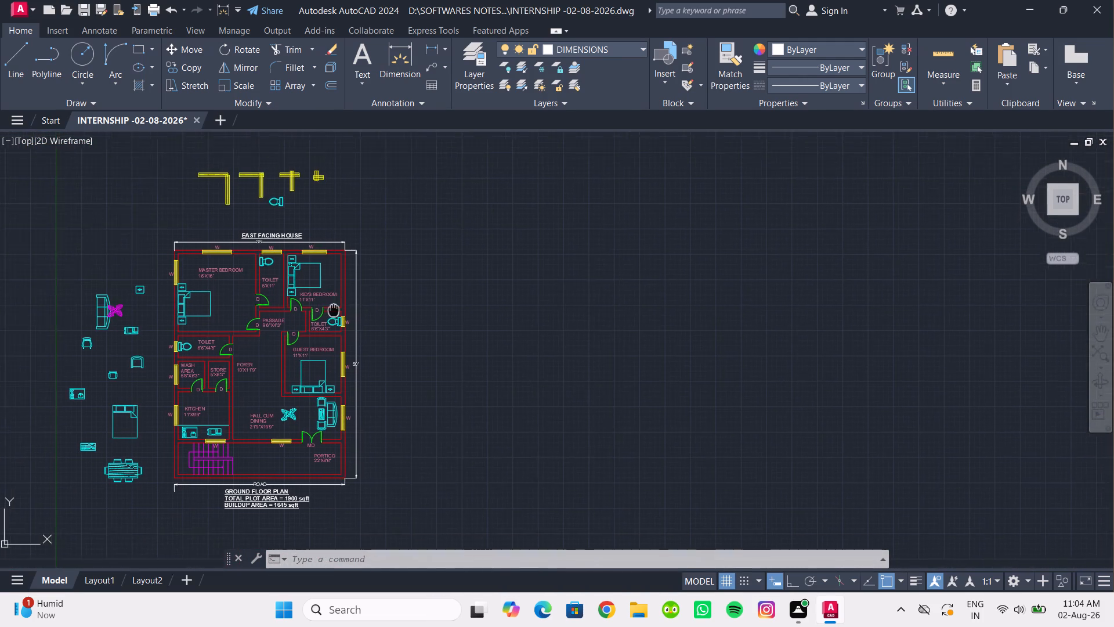
middle_click_drag(327, 294, 324, 286)
middle_click_drag(305, 391, 306, 348)
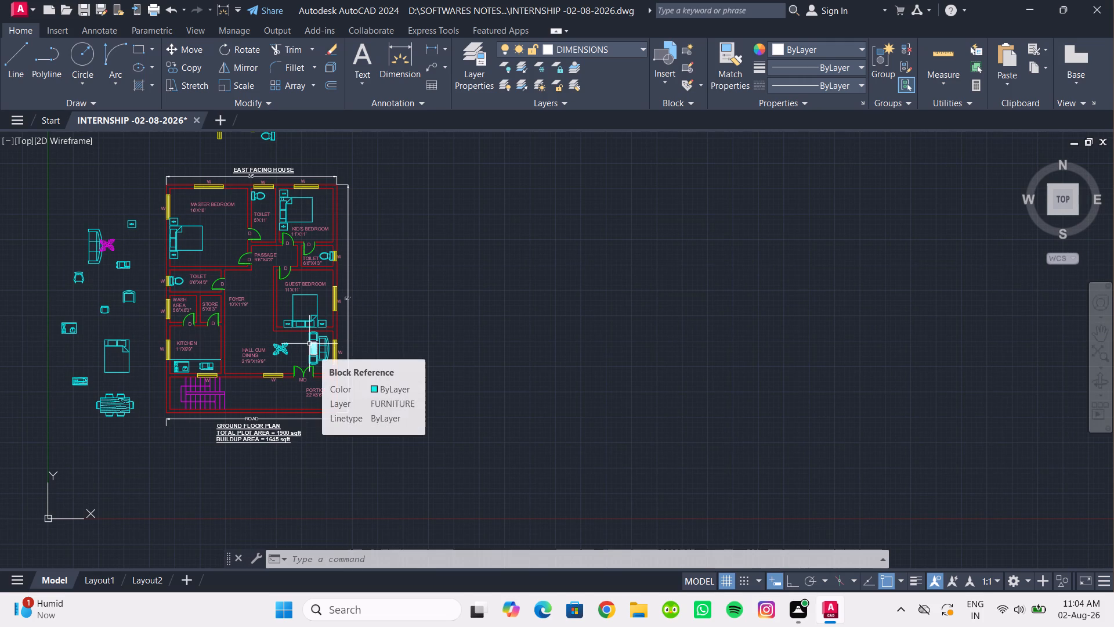
middle_click_drag(284, 329, 313, 435)
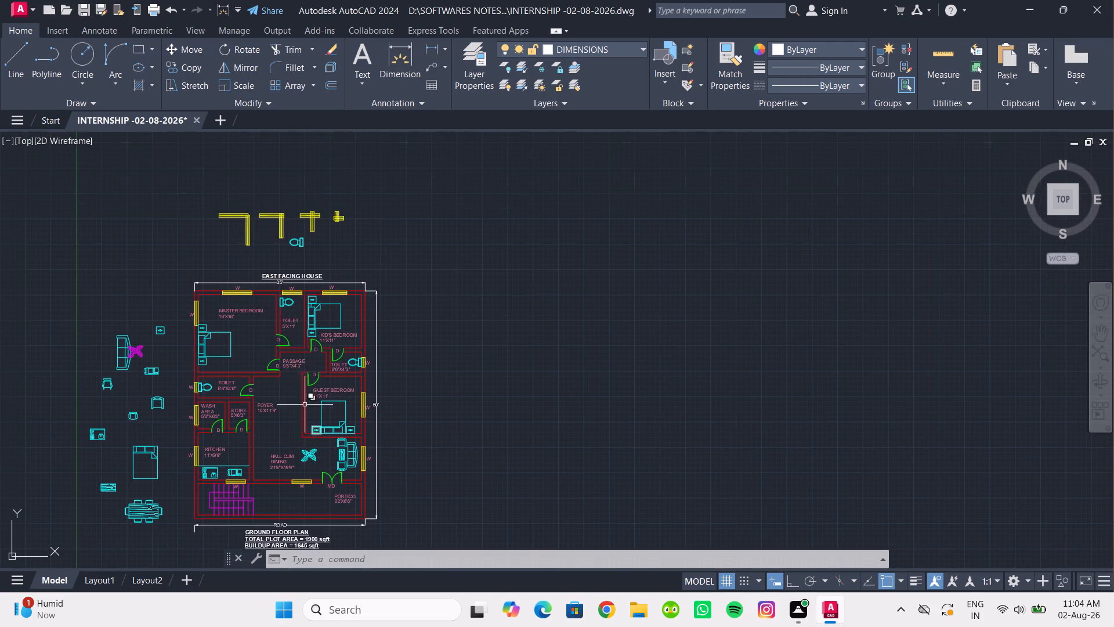
Move the four yellow window pieces and spare toilet from above the plan to above the spare furniture on its west side.
left_click_drag(194, 167, 241, 200)
left_click(410, 265)
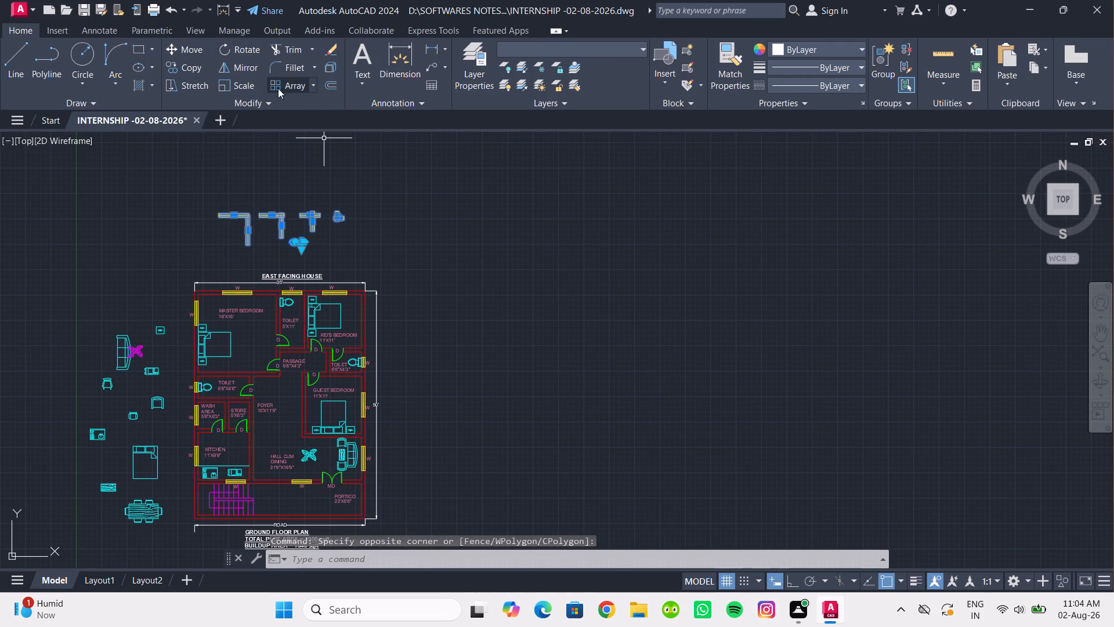
left_click(194, 53)
left_click_drag(281, 217, 270, 211)
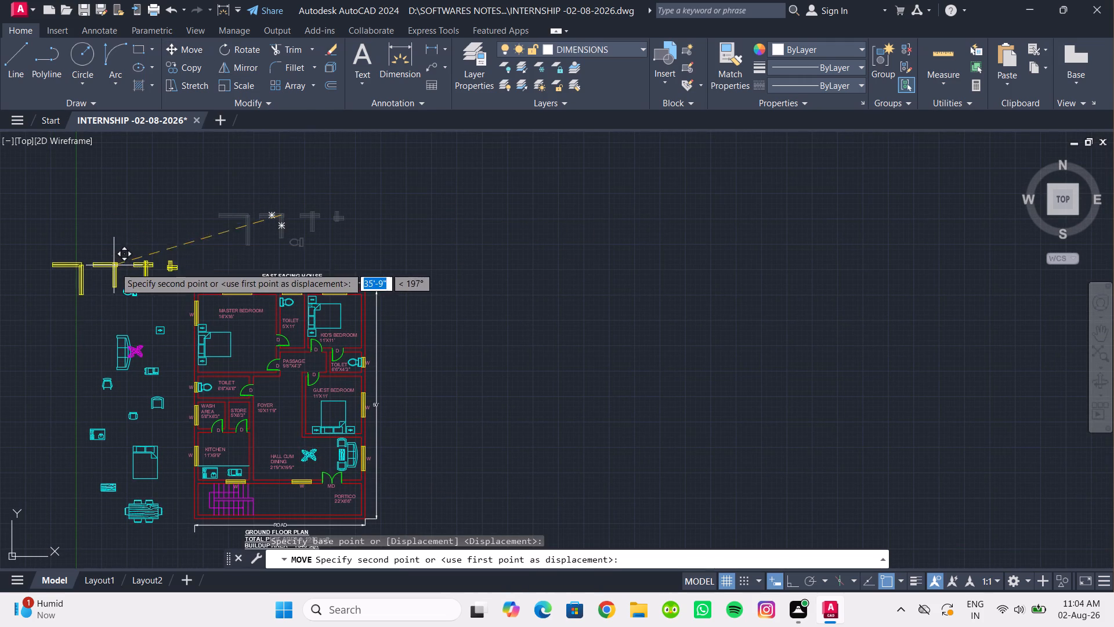
left_click(104, 289)
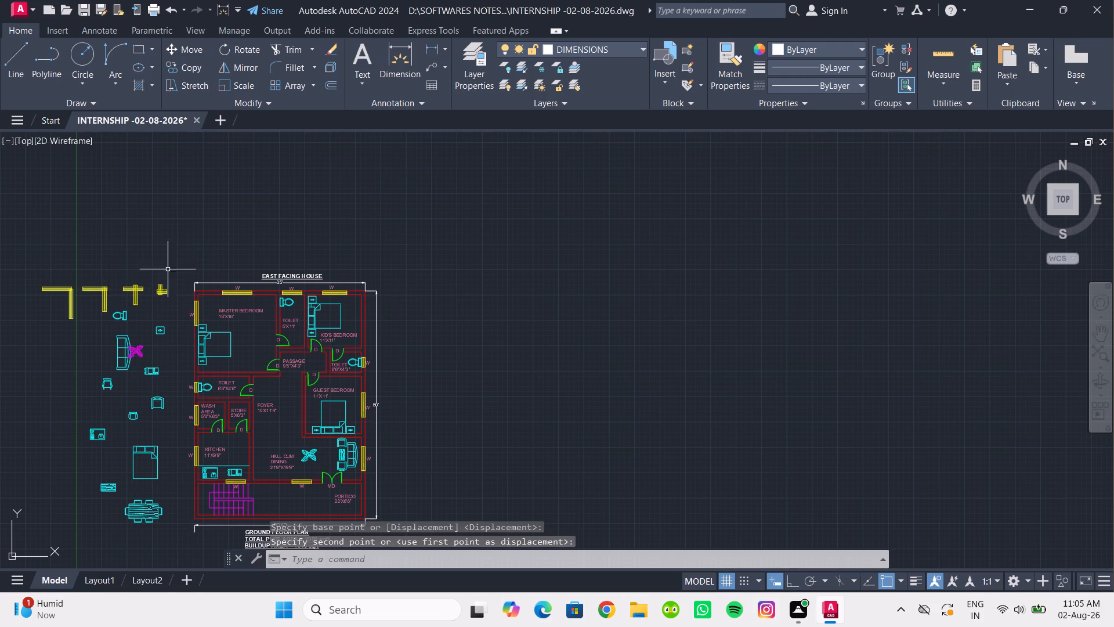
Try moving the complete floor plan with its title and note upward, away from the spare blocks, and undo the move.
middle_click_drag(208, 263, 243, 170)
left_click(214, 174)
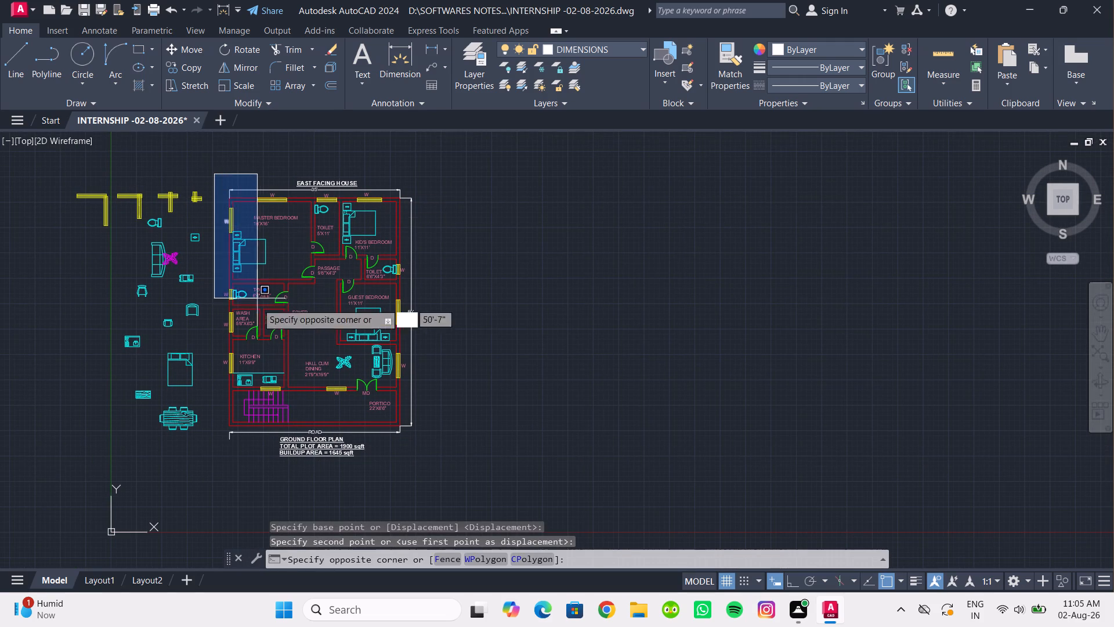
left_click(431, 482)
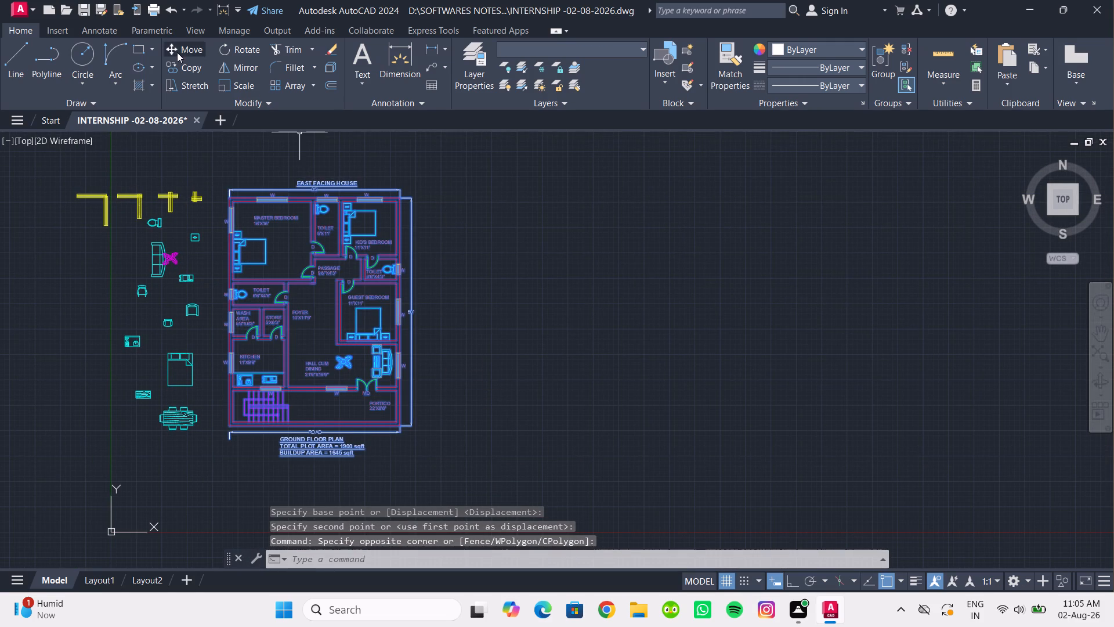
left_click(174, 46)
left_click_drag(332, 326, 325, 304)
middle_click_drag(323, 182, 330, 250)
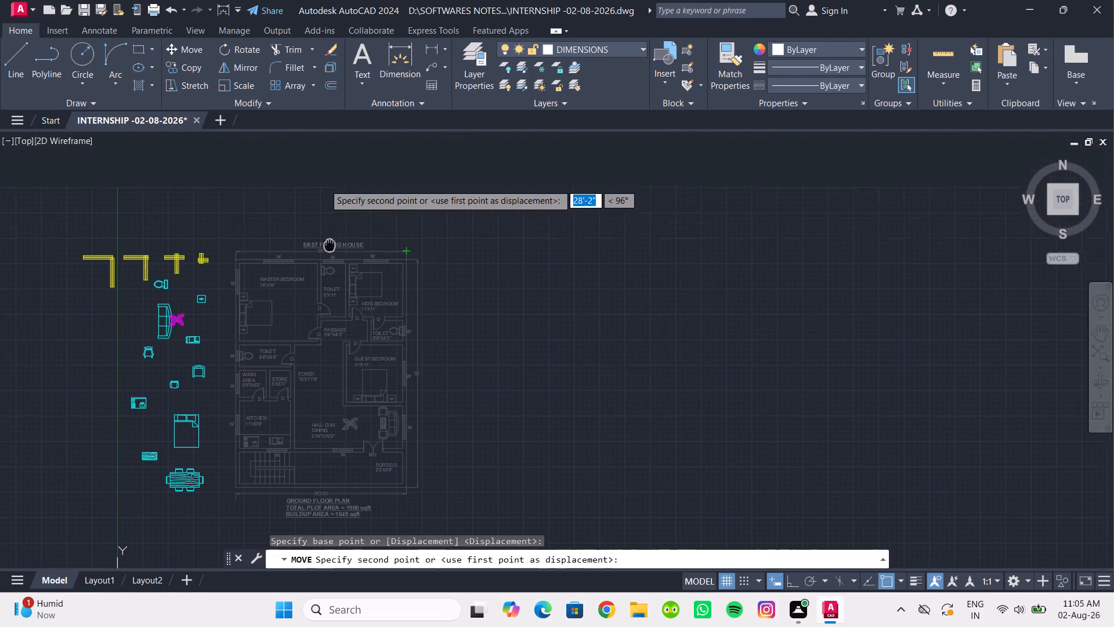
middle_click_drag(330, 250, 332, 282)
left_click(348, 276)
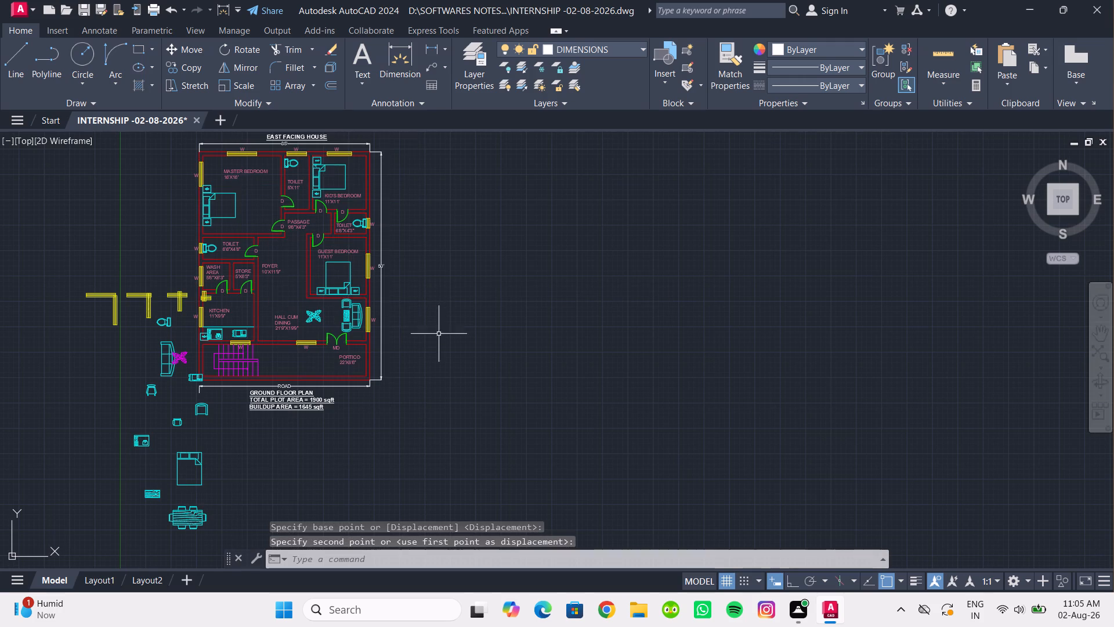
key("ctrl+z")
Move the complete floor plan with its title, dimensions and note about 36' upward, leaving the spare blocks in place.
left_click(209, 170)
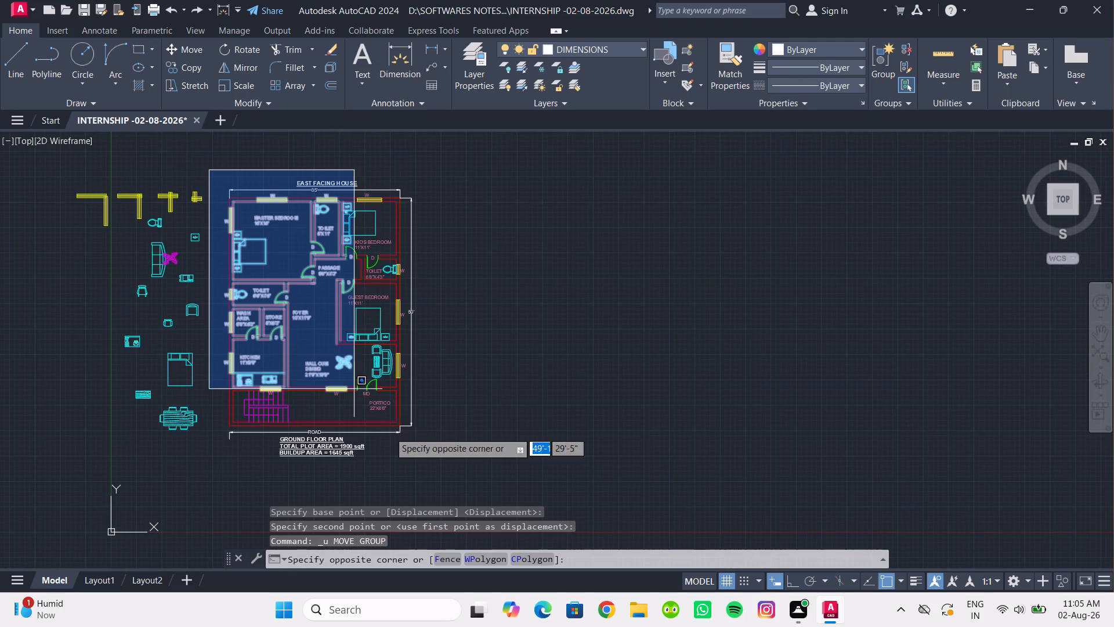
left_click(447, 481)
left_click(193, 51)
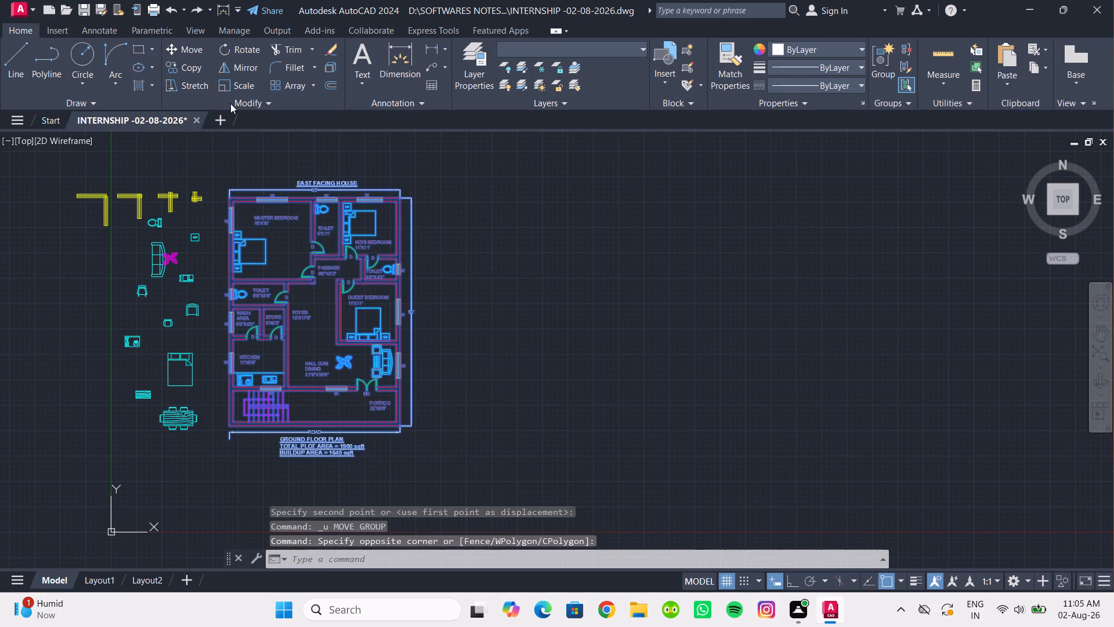
left_click_drag(318, 313, 321, 291)
middle_click_drag(330, 200, 314, 322)
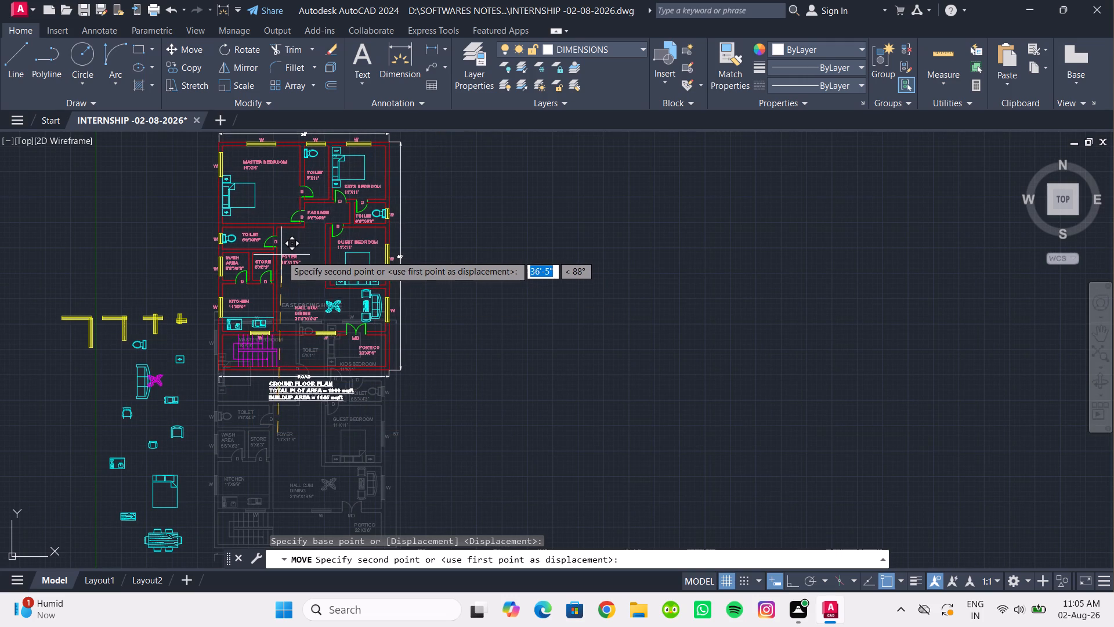
left_click(277, 254)
Inspect the relocated floor plan, checking its room labels, furniture, dimensions, title and ground floor note.
scroll(305, 290, "down", 2)
scroll(314, 287, "up", 1)
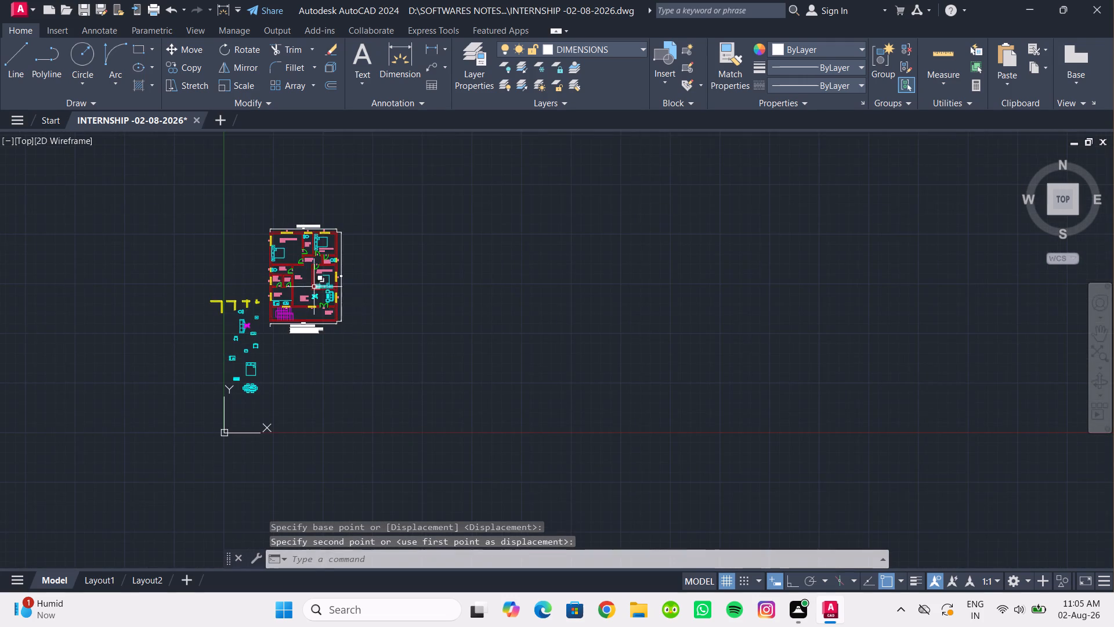
scroll(314, 287, "up", 1)
middle_click_drag(314, 287, 378, 319)
middle_click_drag(356, 323, 352, 297)
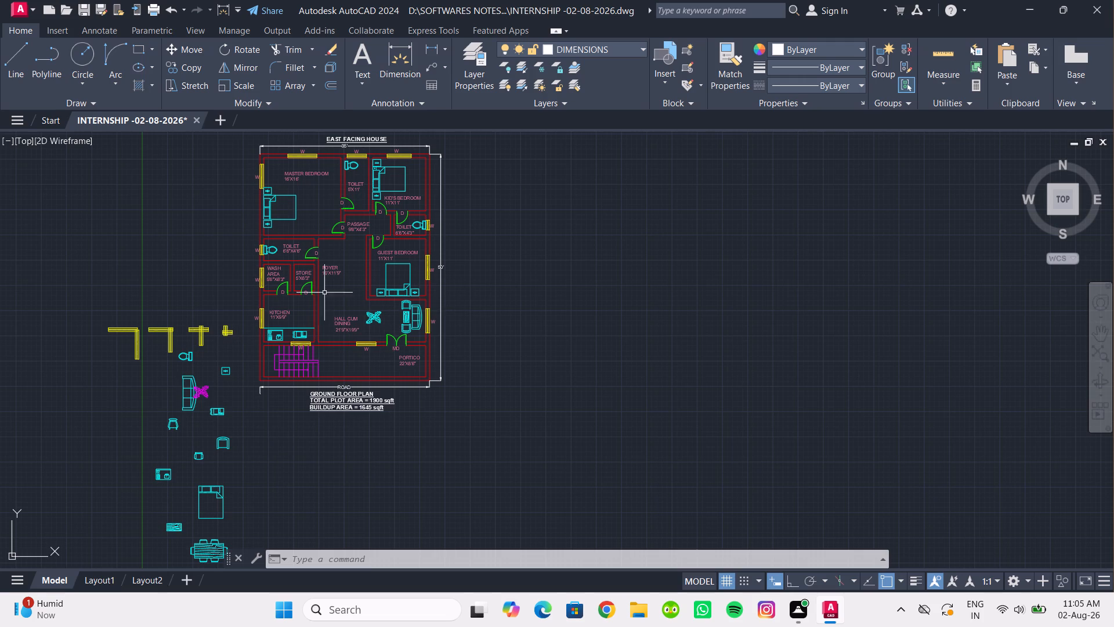
scroll(298, 295, "up", 1)
scroll(480, 326, "down", 2)
middle_click_drag(479, 328, 476, 329)
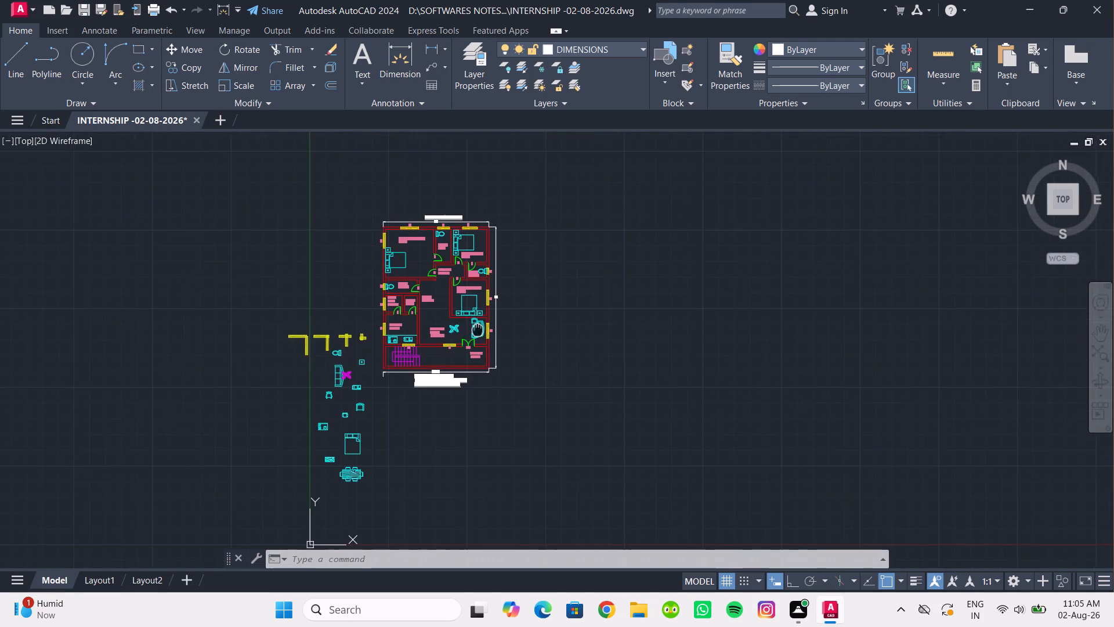
middle_click_drag(476, 329, 447, 343)
scroll(426, 348, "up", 1)
middle_click_drag(426, 352, 424, 369)
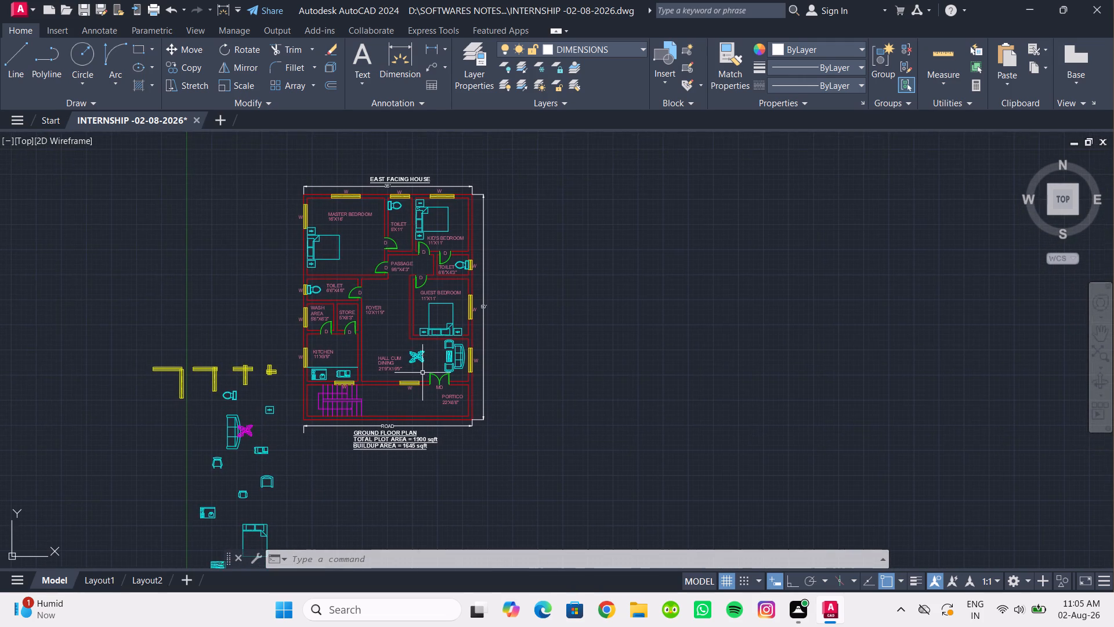
scroll(422, 373, "up", 1)
middle_click_drag(422, 373, 417, 449)
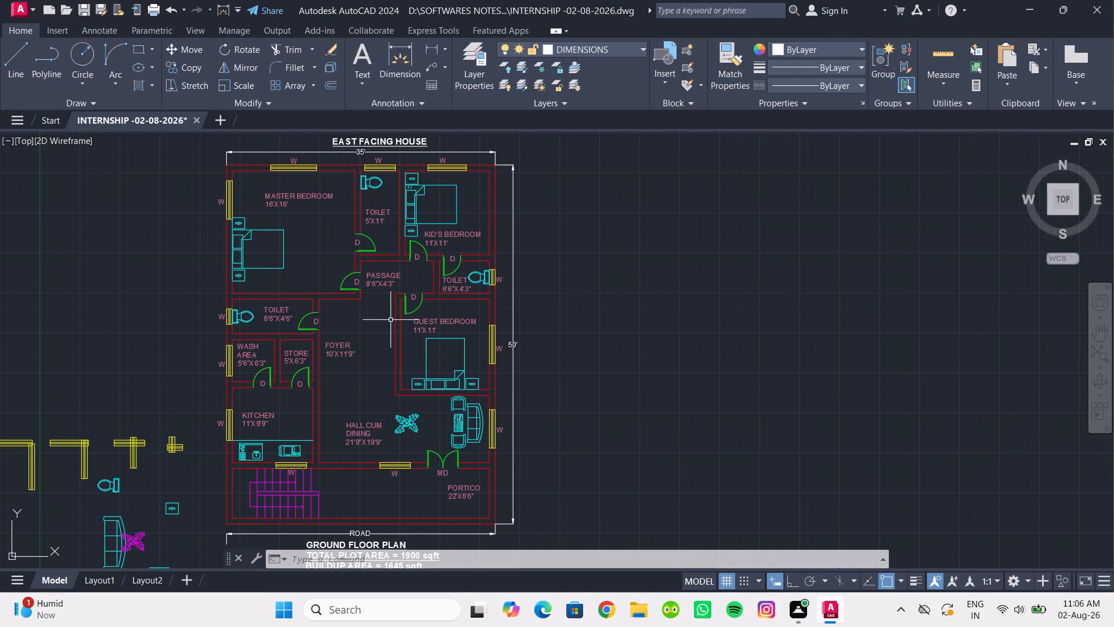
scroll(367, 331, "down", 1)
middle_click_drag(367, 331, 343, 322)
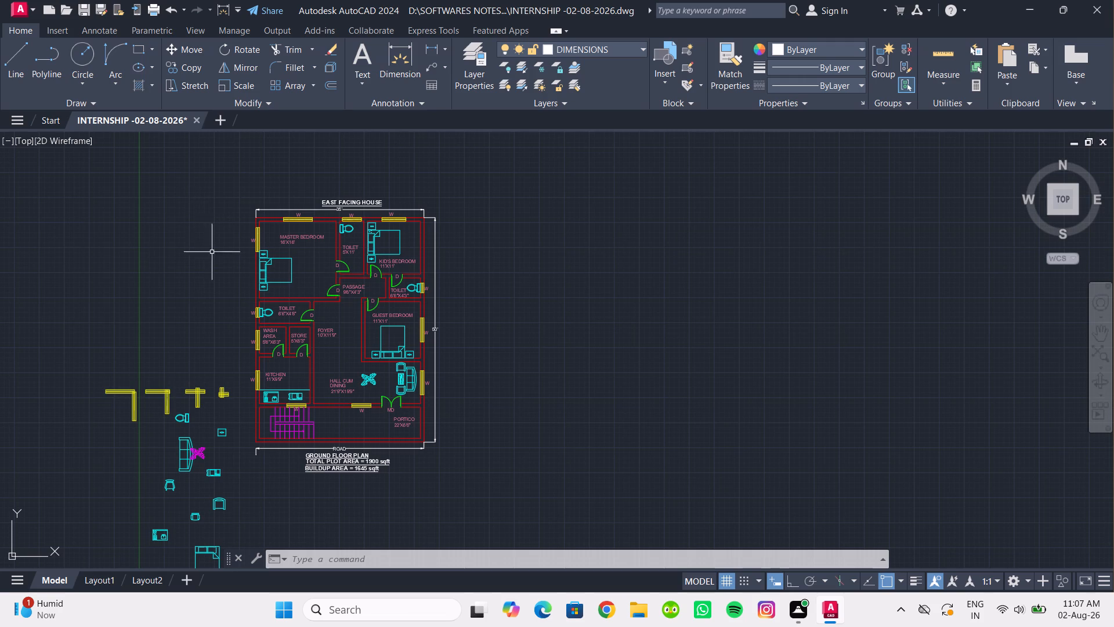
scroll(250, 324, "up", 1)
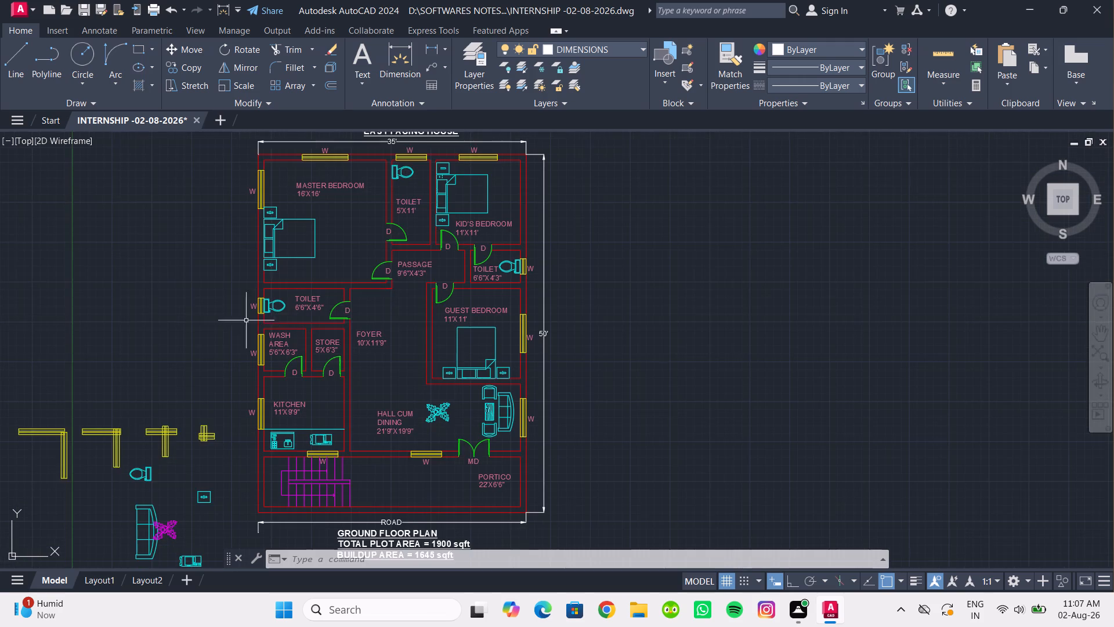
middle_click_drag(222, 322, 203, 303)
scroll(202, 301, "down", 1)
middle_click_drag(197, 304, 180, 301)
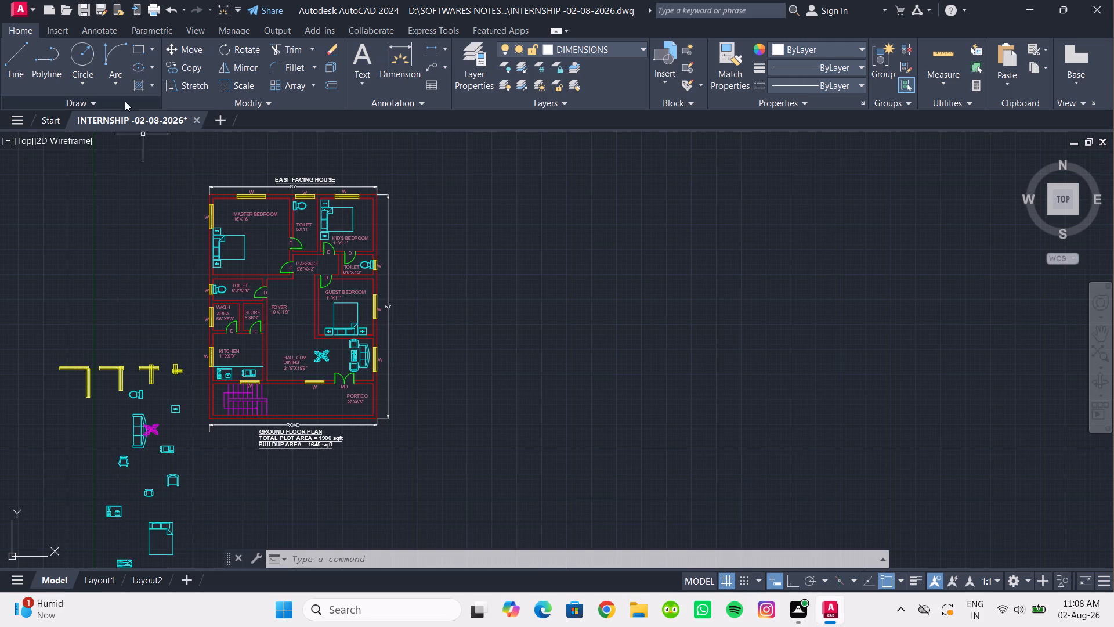
Draw a horizontal construction line on the WALLS layer in the empty space north of the finished floor plan.
left_click(602, 45)
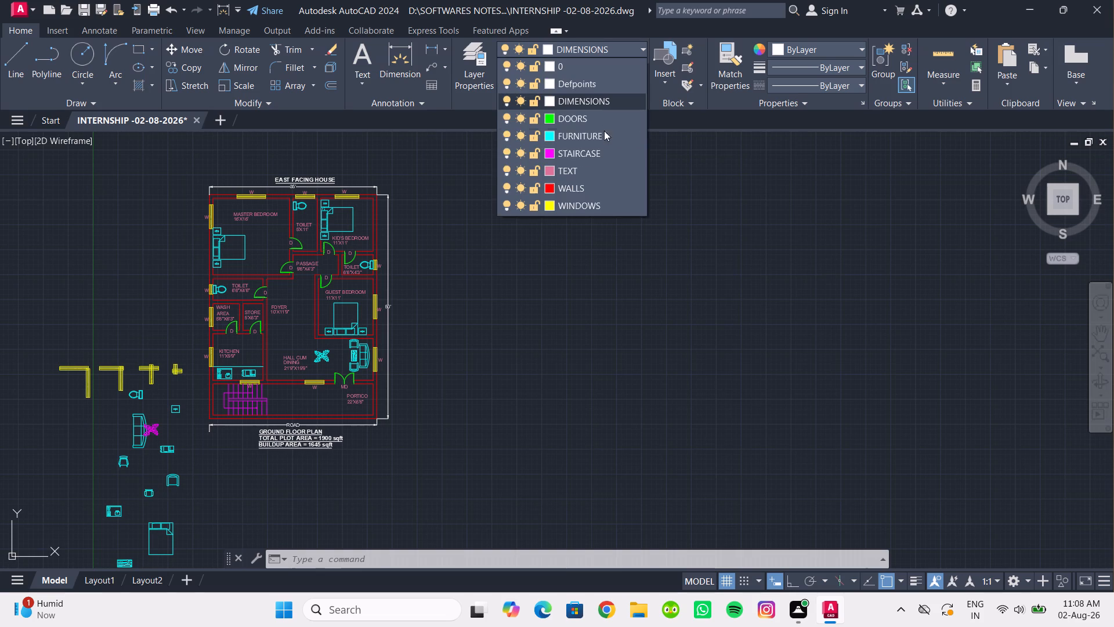
left_click(581, 183)
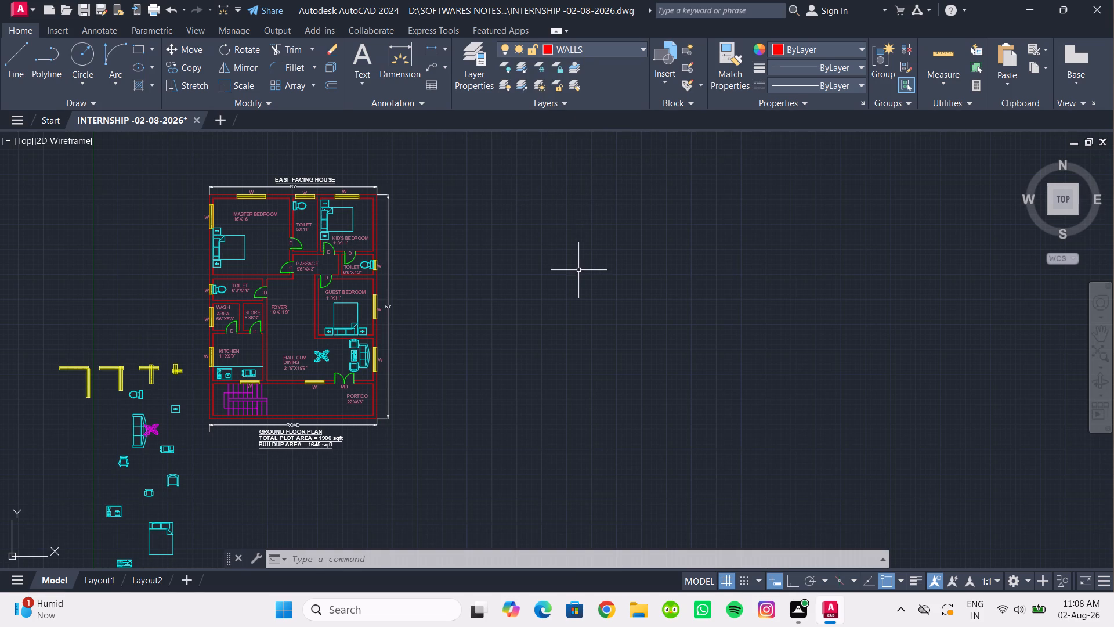
scroll(559, 276, "down", 1)
middle_click_drag(559, 276, 482, 463)
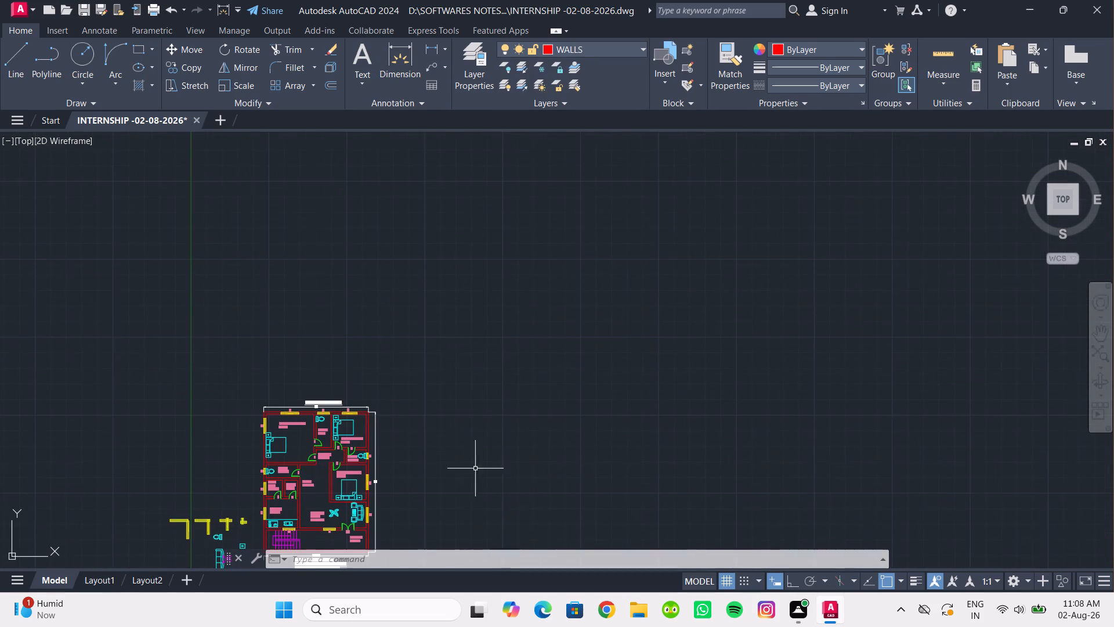
scroll(431, 394, "up", 1)
middle_click_drag(432, 391, 465, 452)
middle_click_drag(443, 416, 442, 444)
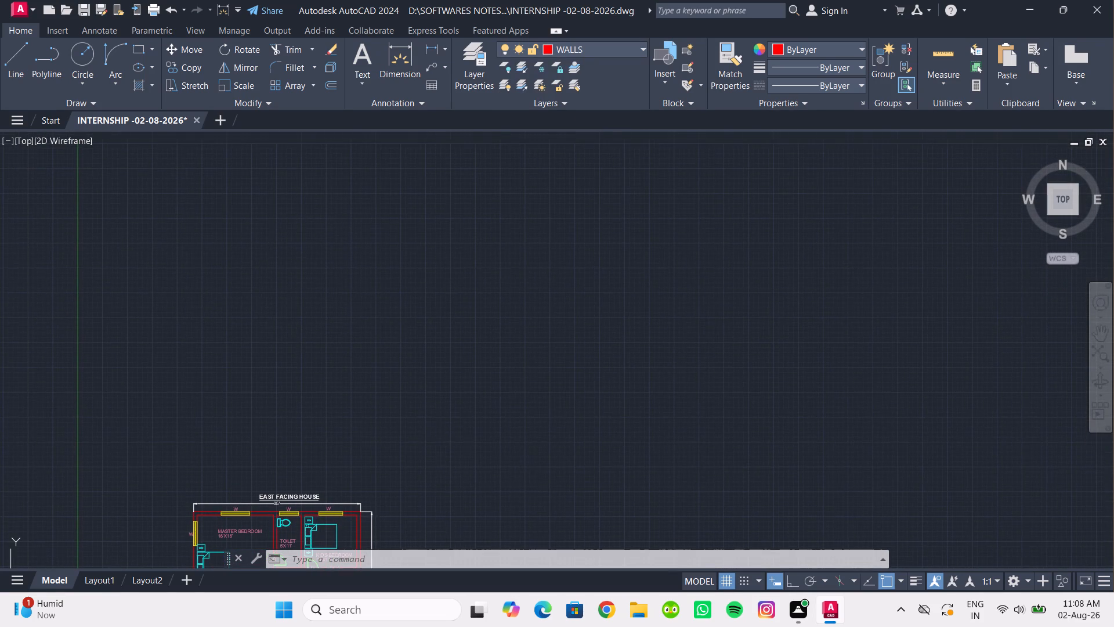
middle_click_drag(442, 437, 434, 427)
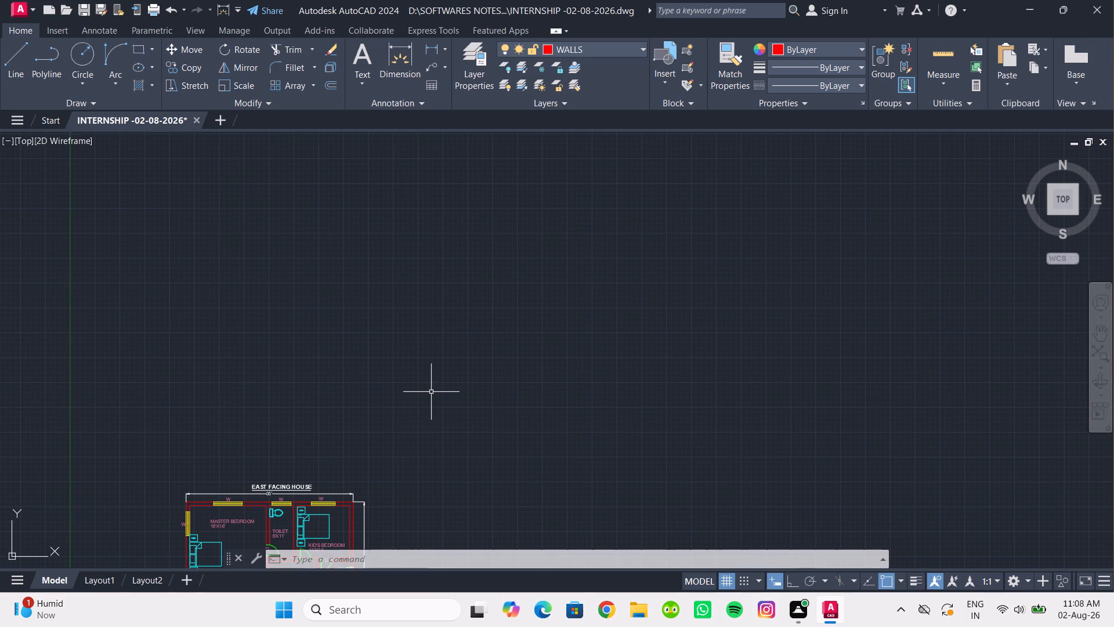
type("xl")
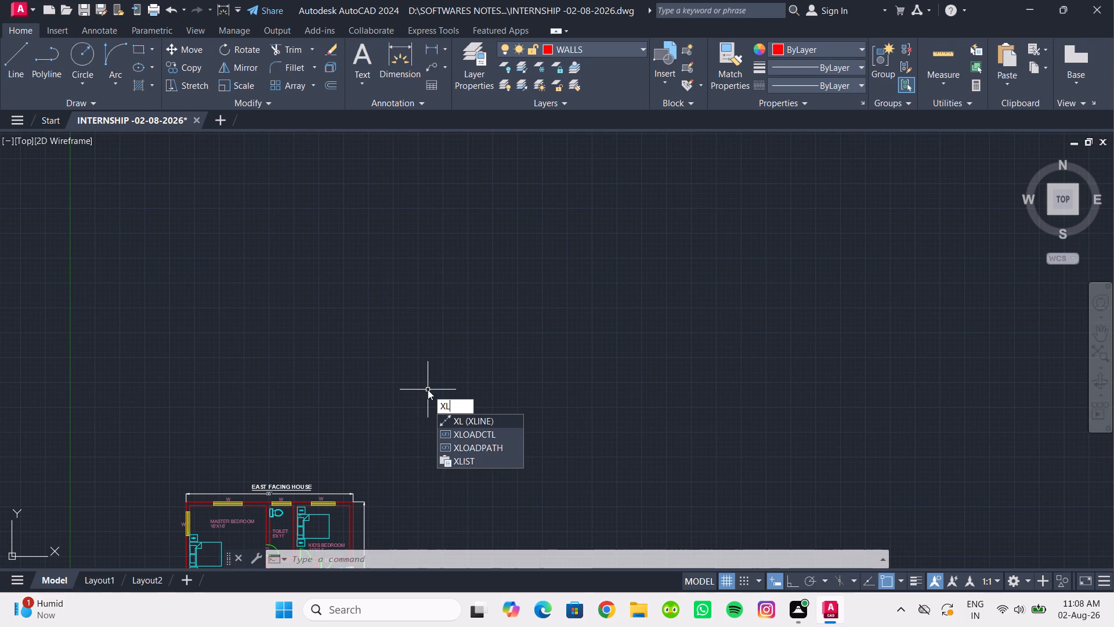
key("Return")
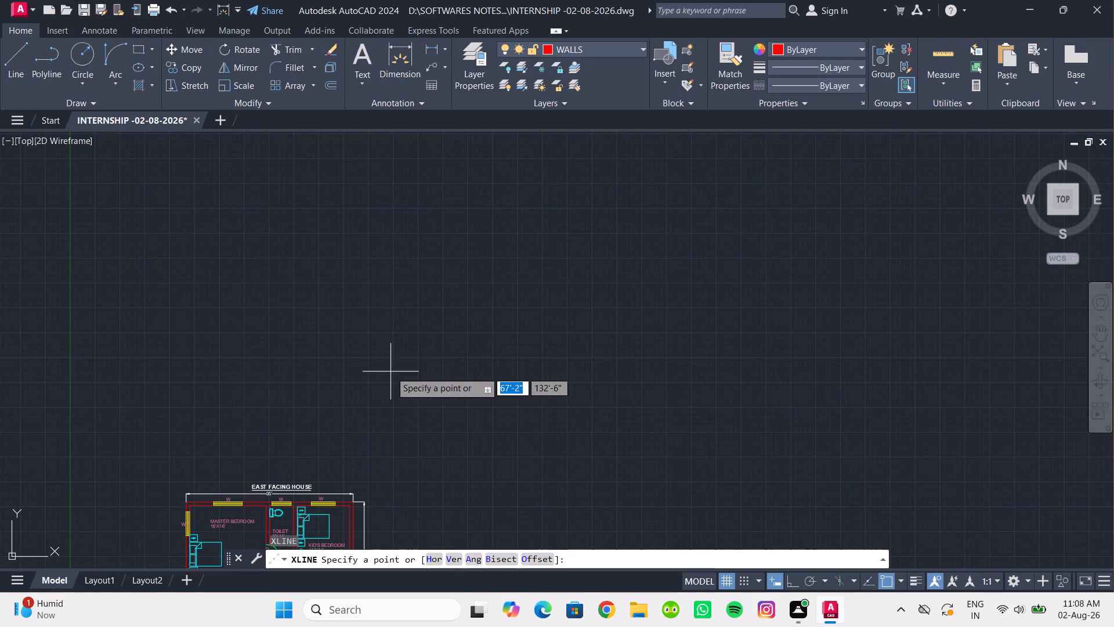
left_click(434, 558)
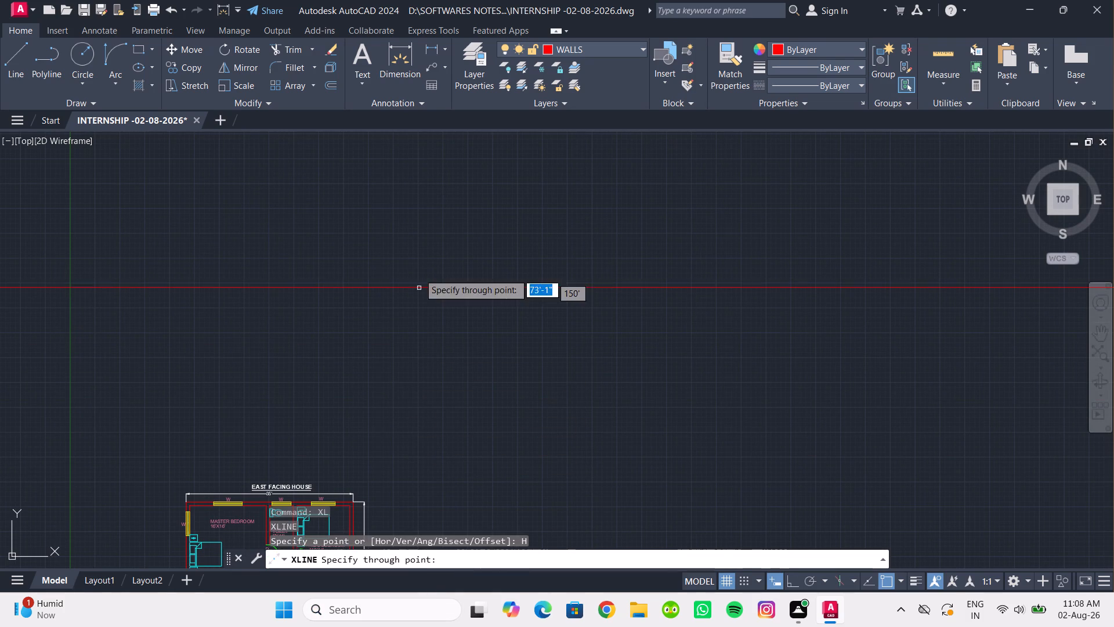
left_click(430, 191)
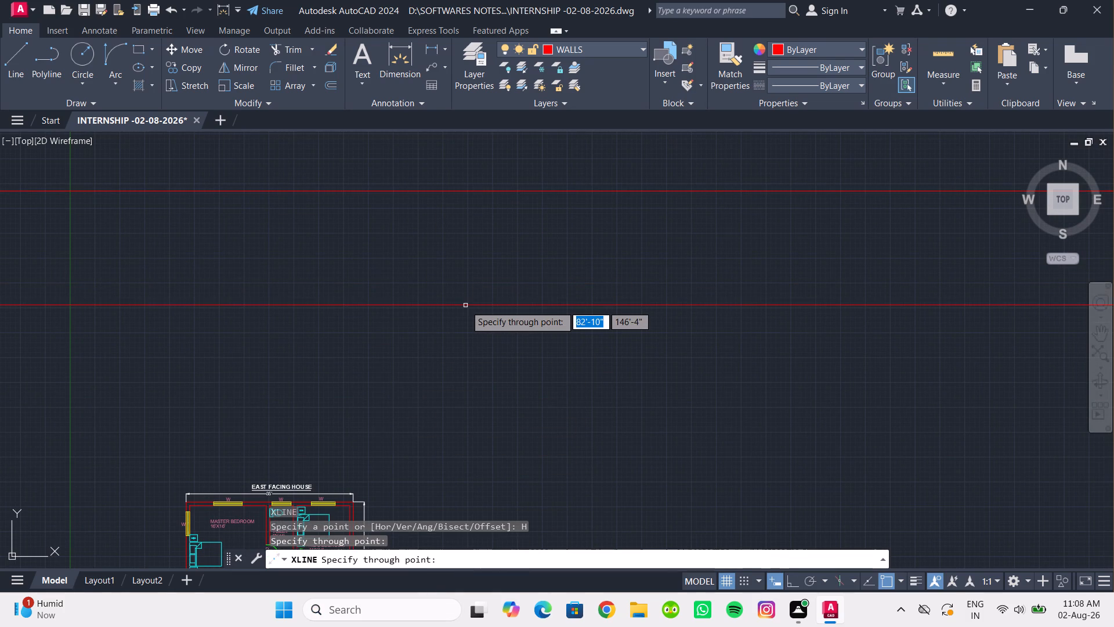
key("Escape")
Draw a vertical construction line crossing the horizontal one, just east of the finished floor plan.
key("space")
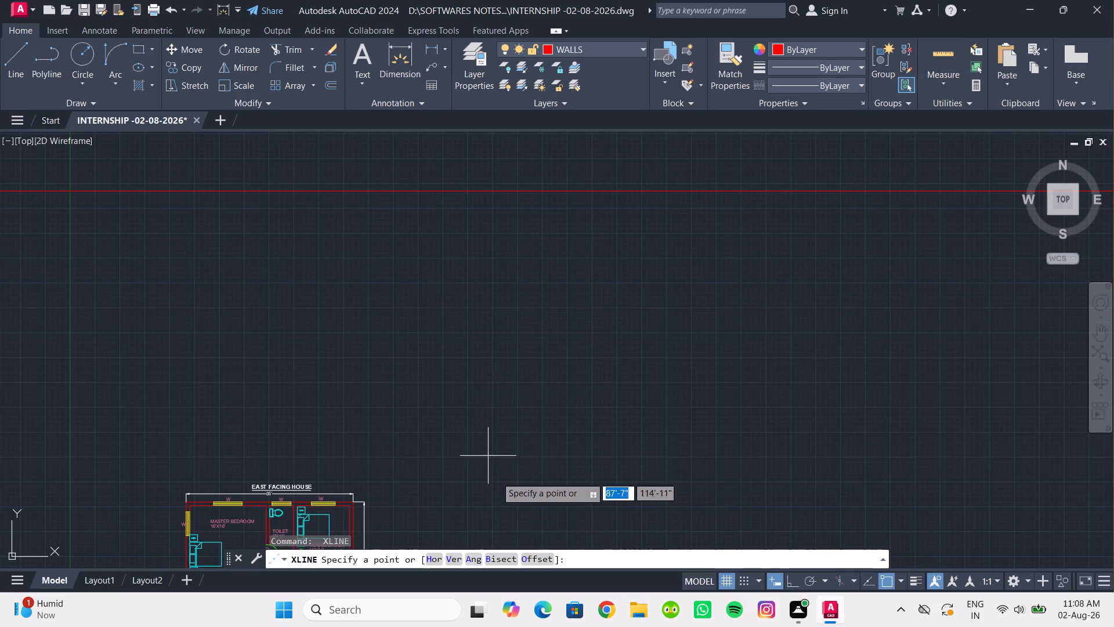
left_click(454, 556)
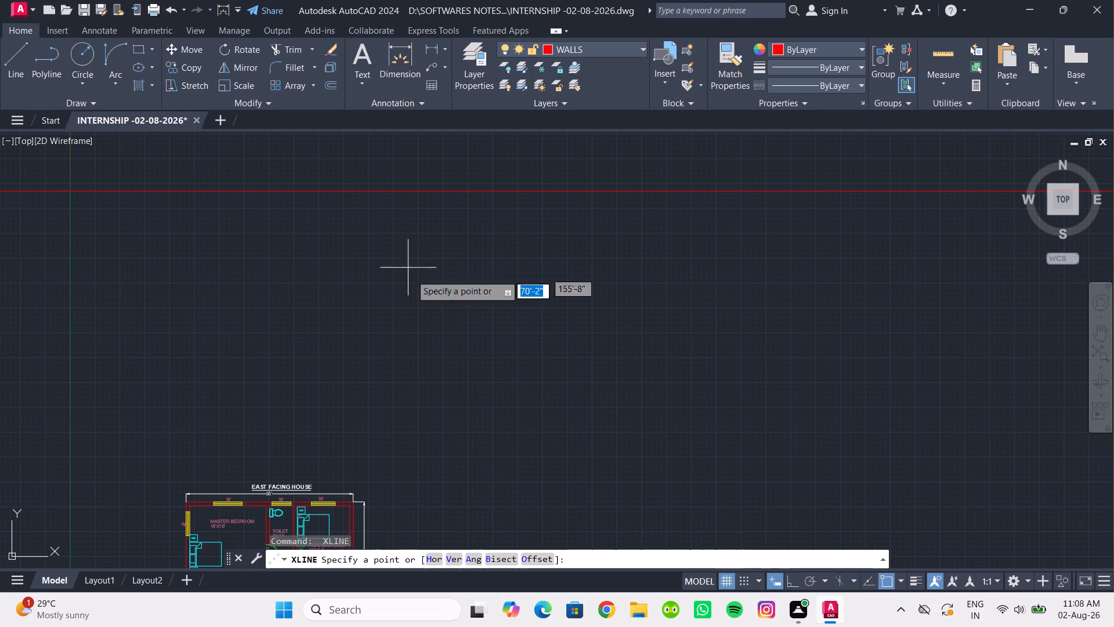
left_click(455, 555)
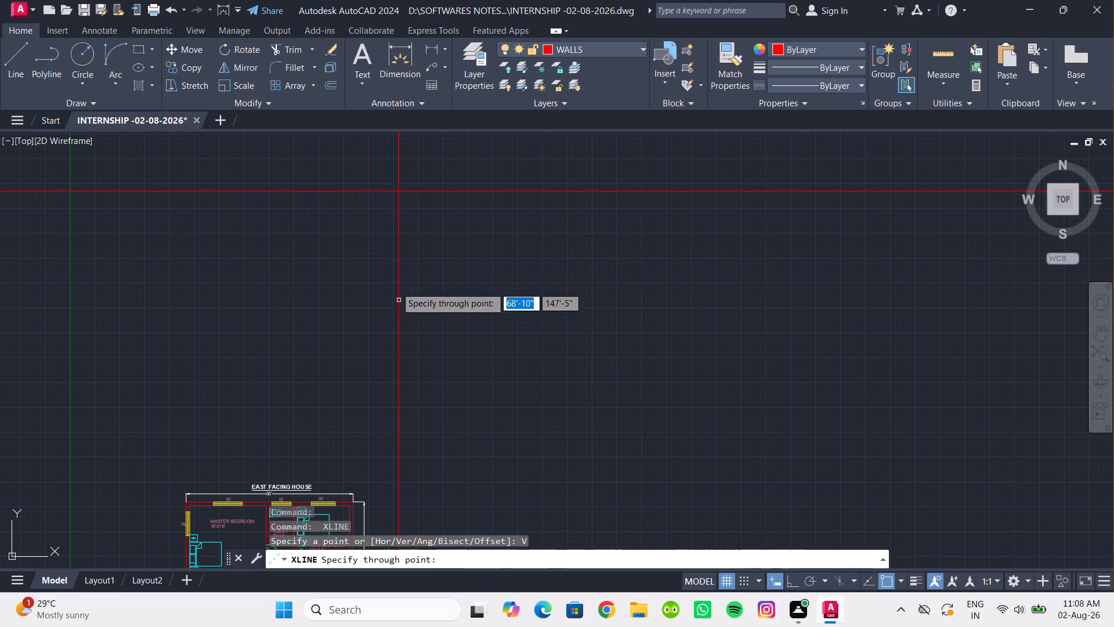
left_click(375, 217)
key("Escape")
Offset the horizontal construction line 9" south and the vertical one 9" east to form double wall lines.
middle_click_drag(399, 265, 393, 261)
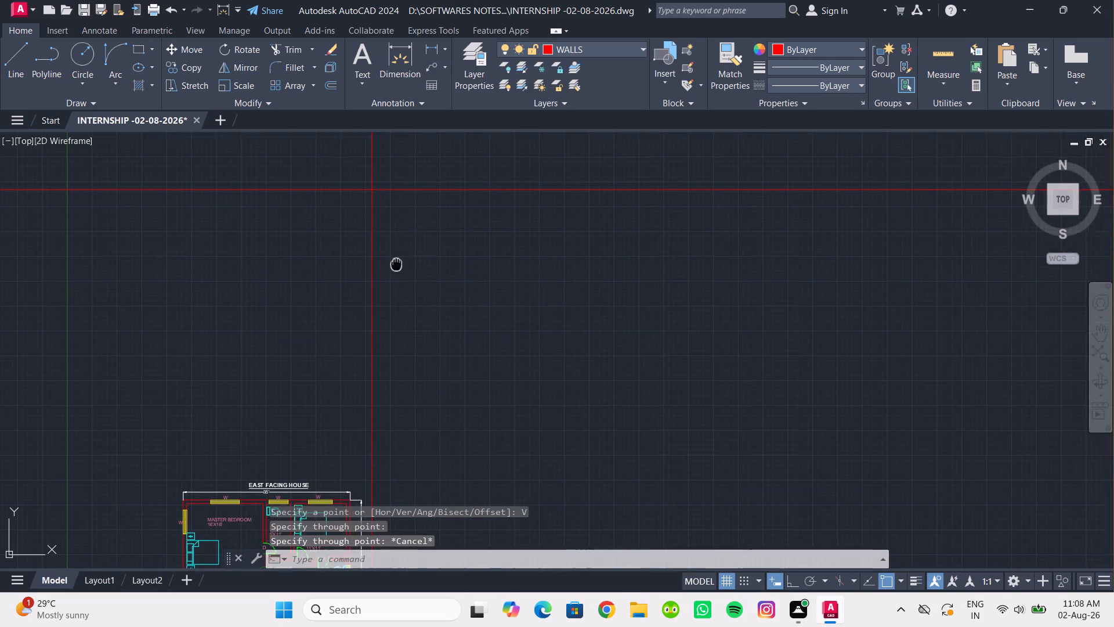
middle_click_drag(393, 261, 363, 189)
scroll(368, 197, "down", 1)
middle_click_drag(368, 197, 350, 257)
scroll(350, 211, "up", 1)
middle_click_drag(350, 211, 372, 265)
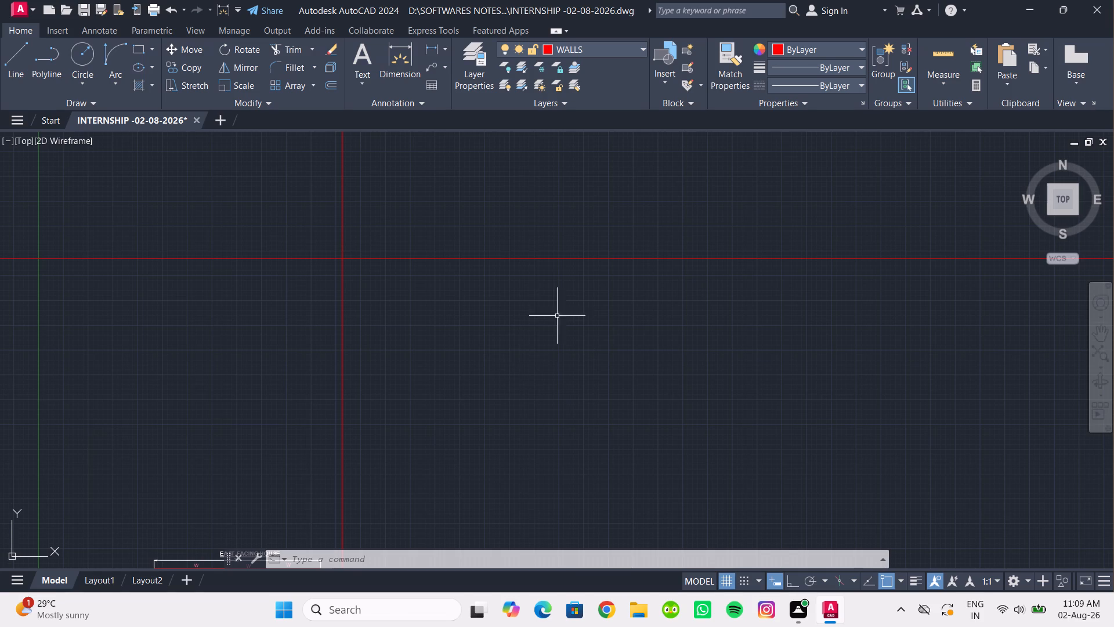
left_click(284, 66)
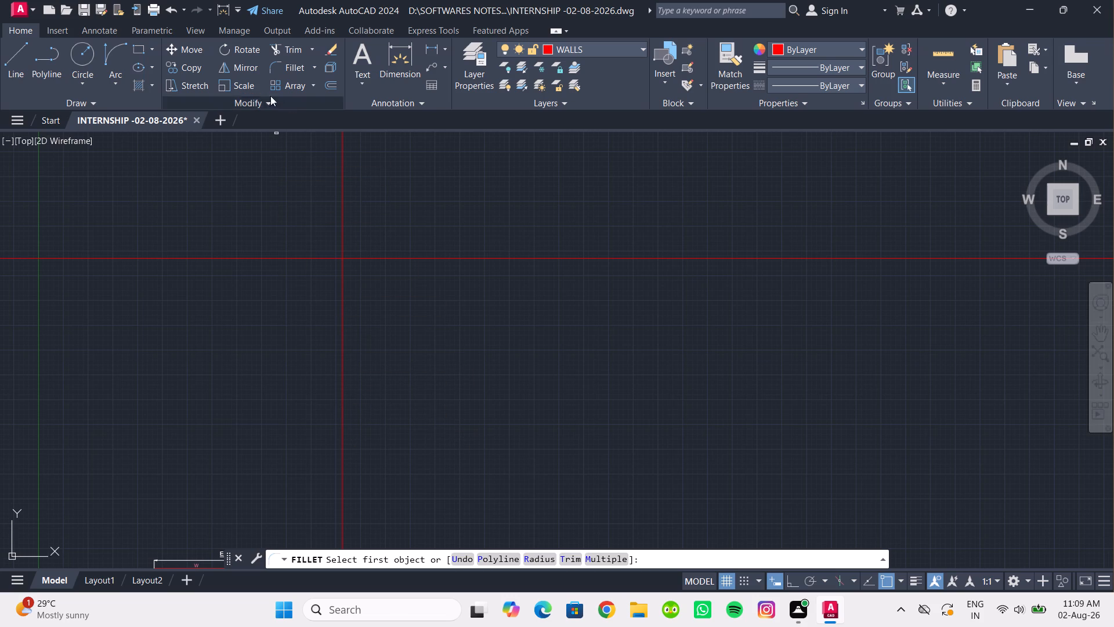
left_click(334, 87)
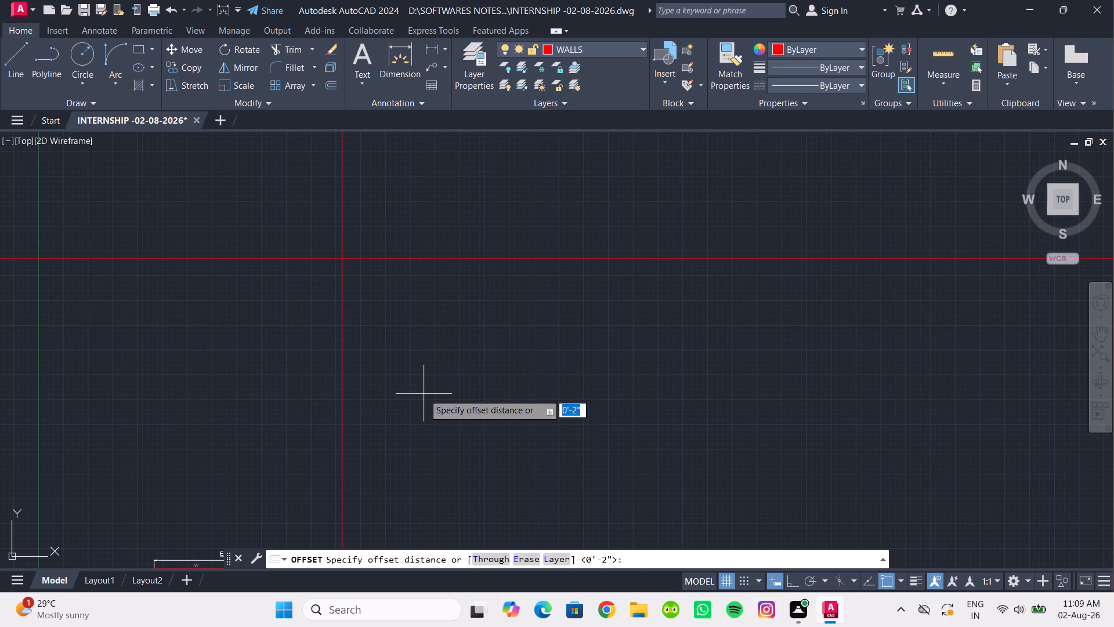
key("9")
key("Return")
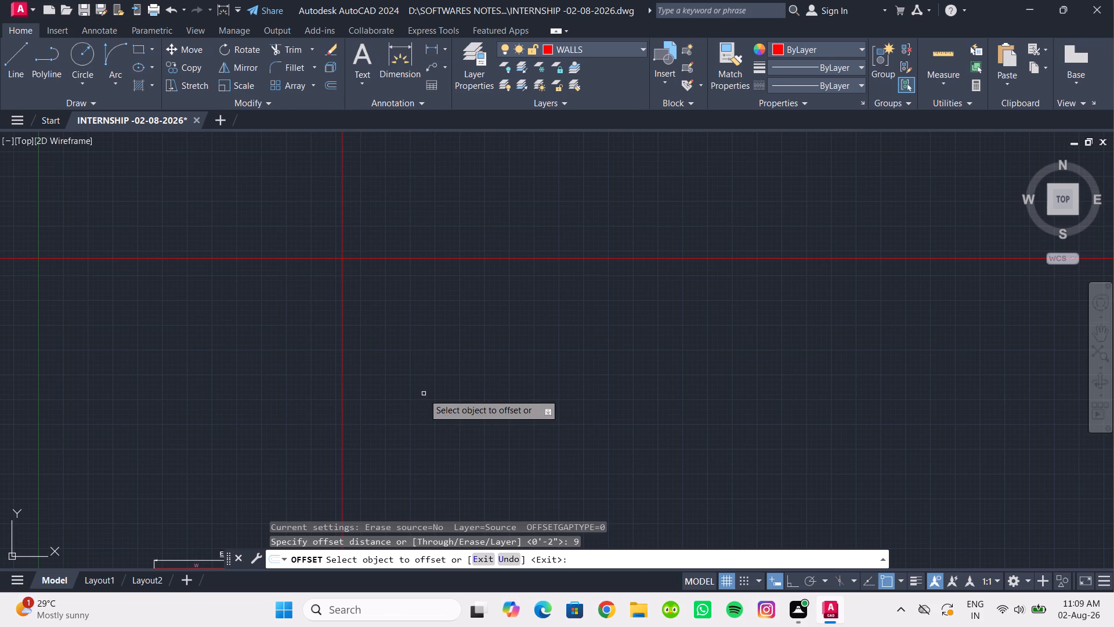
left_click(479, 259)
left_click(480, 291)
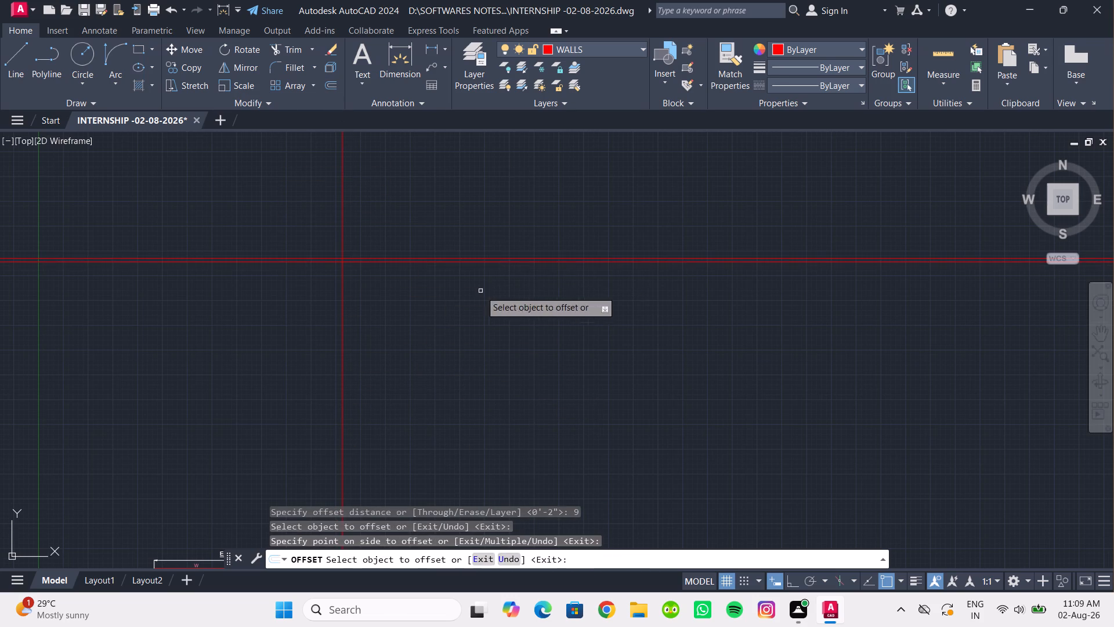
left_click(342, 285)
left_click(396, 296)
scroll(382, 317, "up", 1)
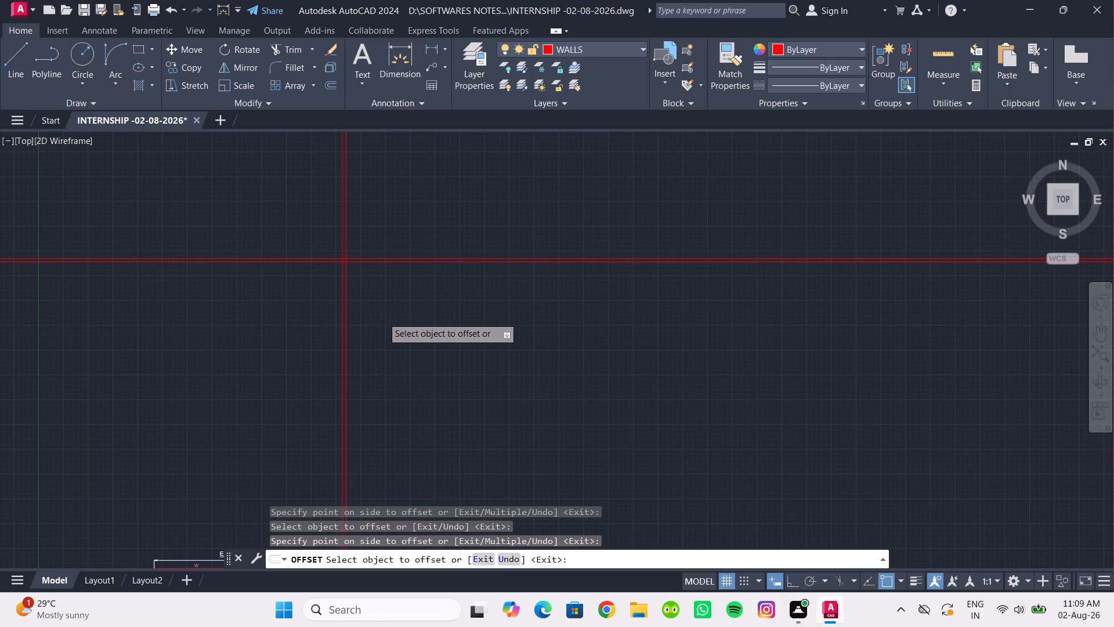
middle_click(382, 317)
key("Escape")
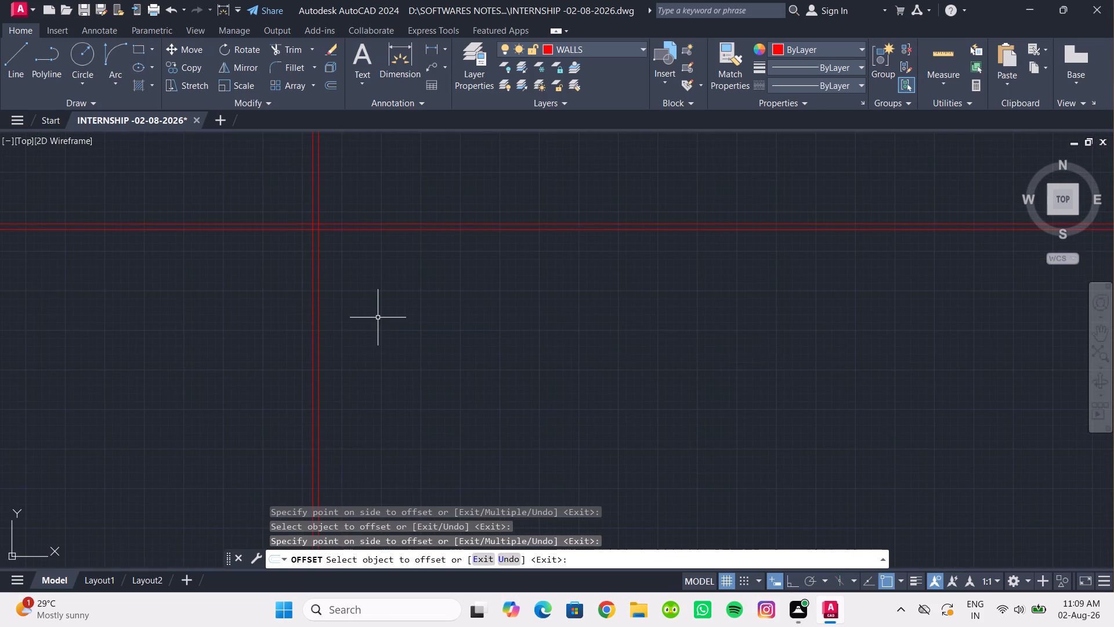
Trim the line ends extending west and north and the inner overlaps to leave a clean northwest wall corner.
type("tr")
key("Return")
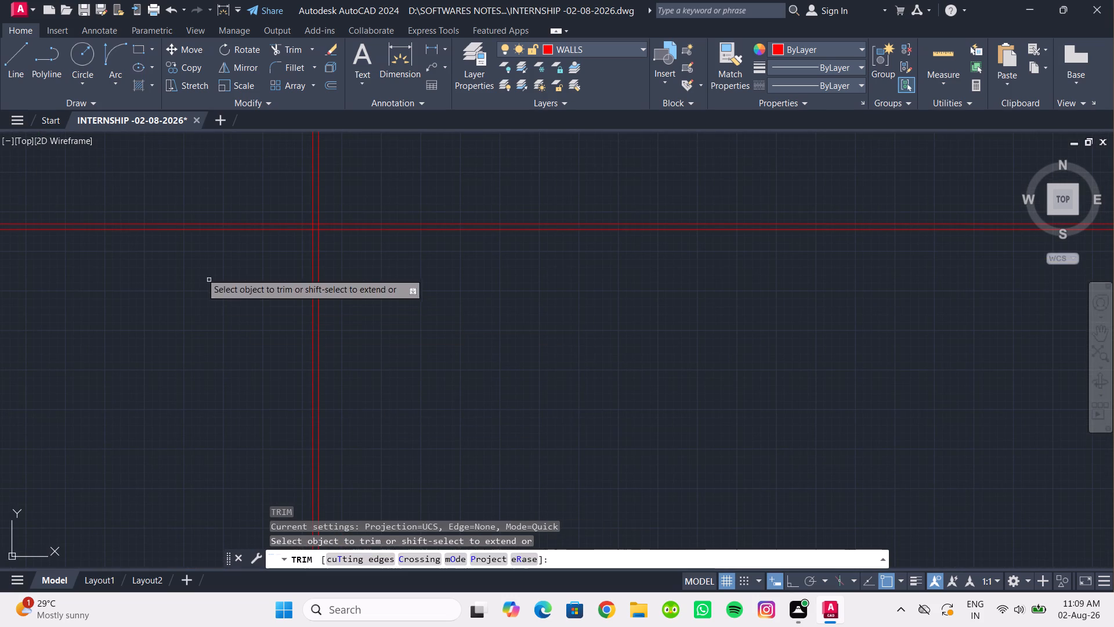
left_click_drag(204, 268, 216, 177)
left_click_drag(223, 179, 365, 181)
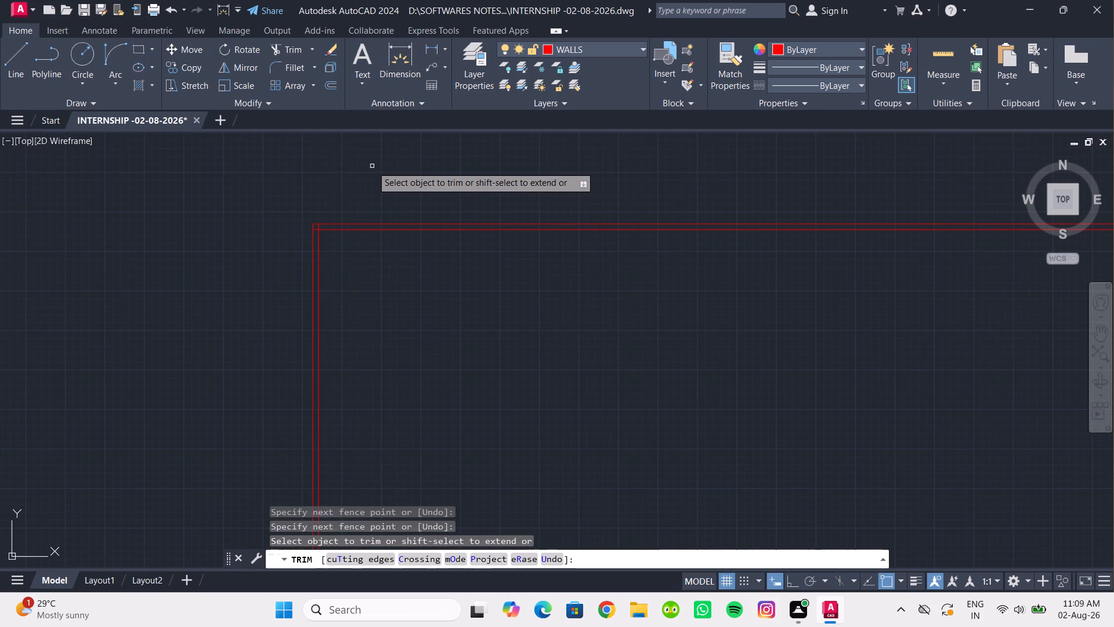
middle_click_drag(372, 166, 356, 157)
middle_click_drag(360, 163, 349, 157)
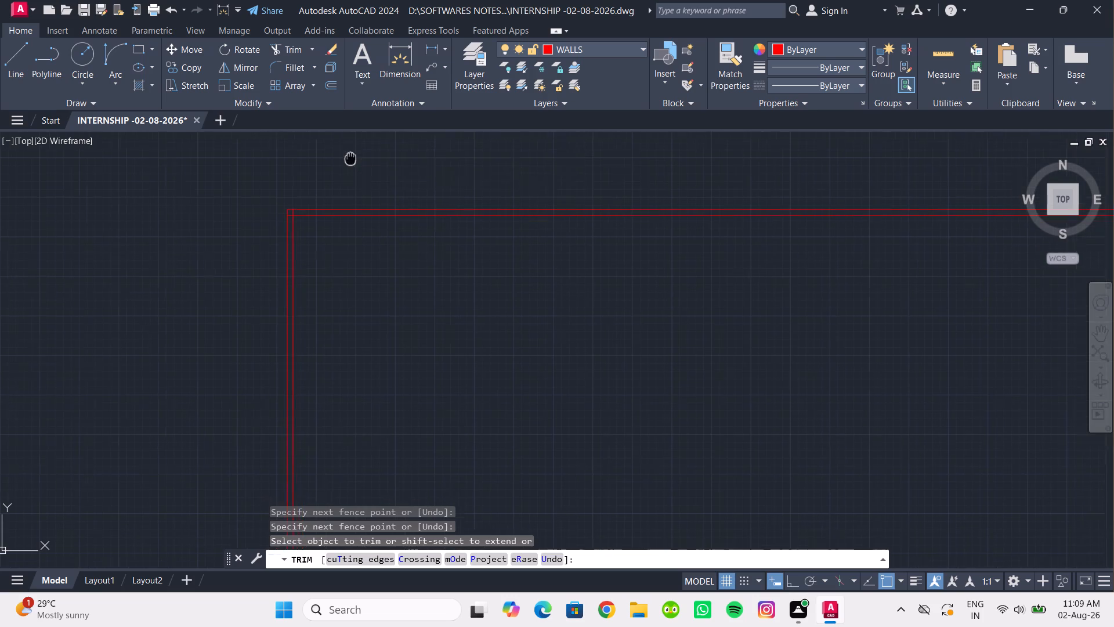
middle_click_drag(349, 157, 343, 153)
middle_click_drag(350, 157, 330, 145)
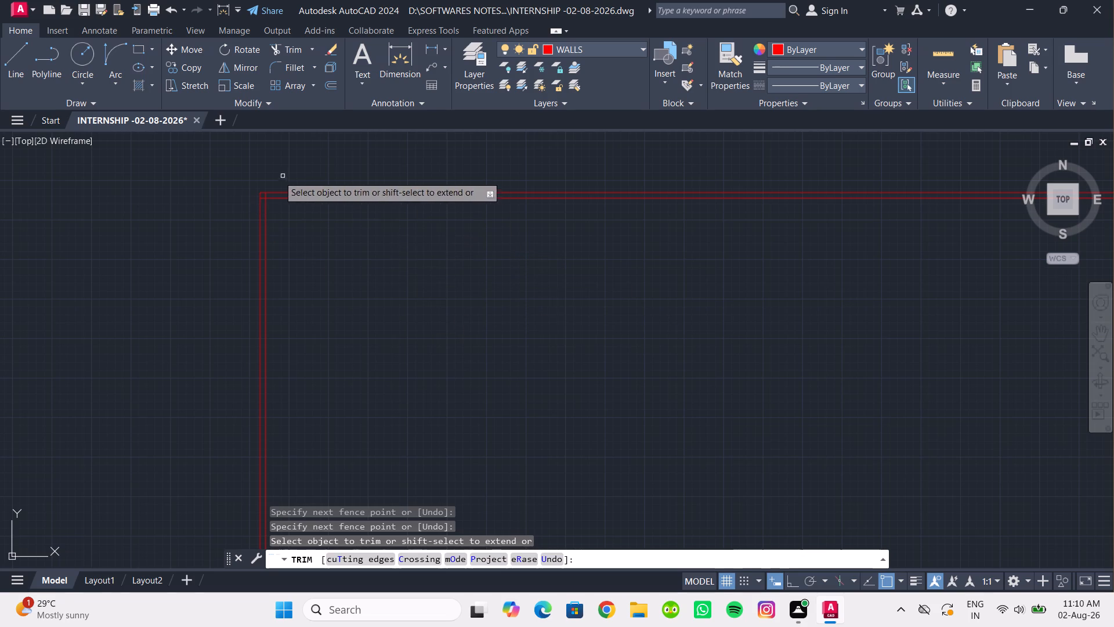
scroll(272, 180, "up", 4)
left_click(227, 275)
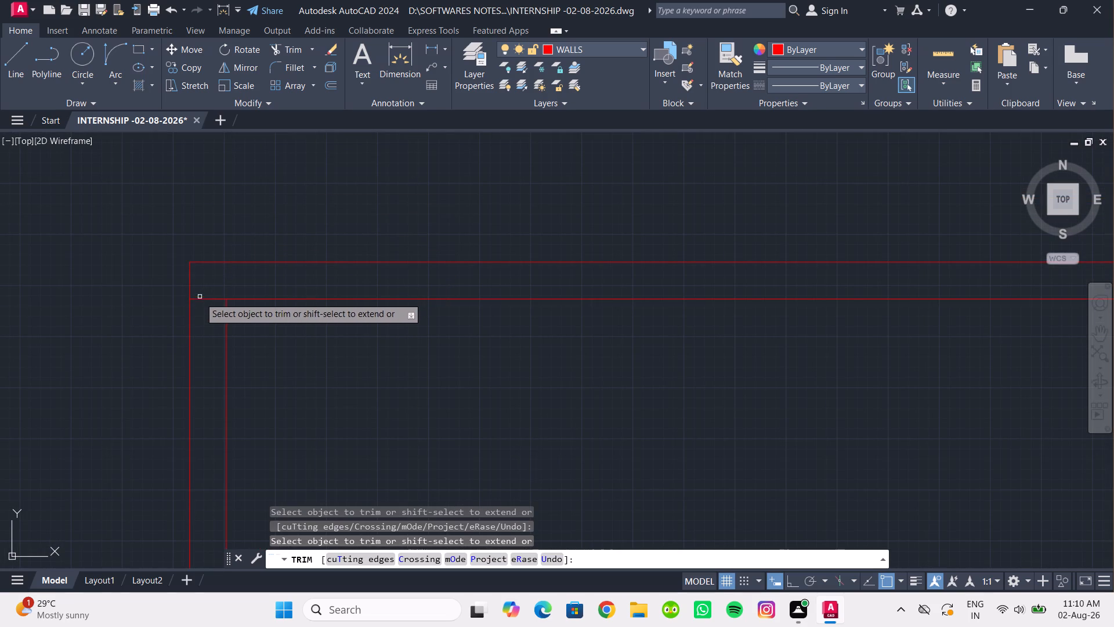
left_click(201, 299)
scroll(135, 266, "down", 1)
middle_click_drag(135, 266, 139, 244)
scroll(140, 243, "down", 1)
middle_click_drag(140, 243, 147, 213)
scroll(147, 213, "down", 1)
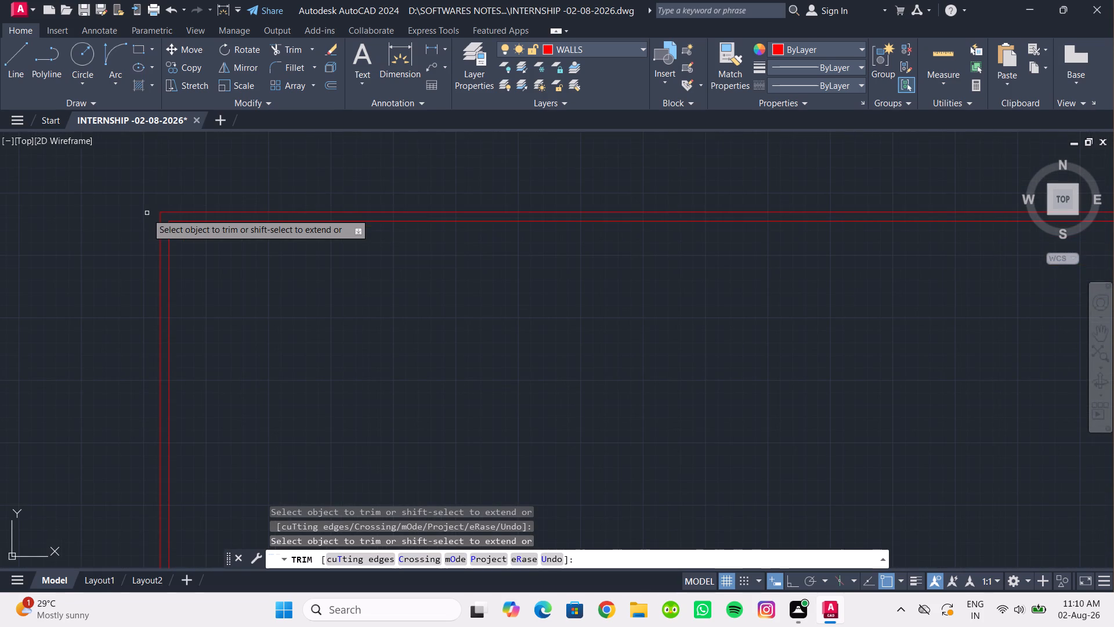
key("Escape")
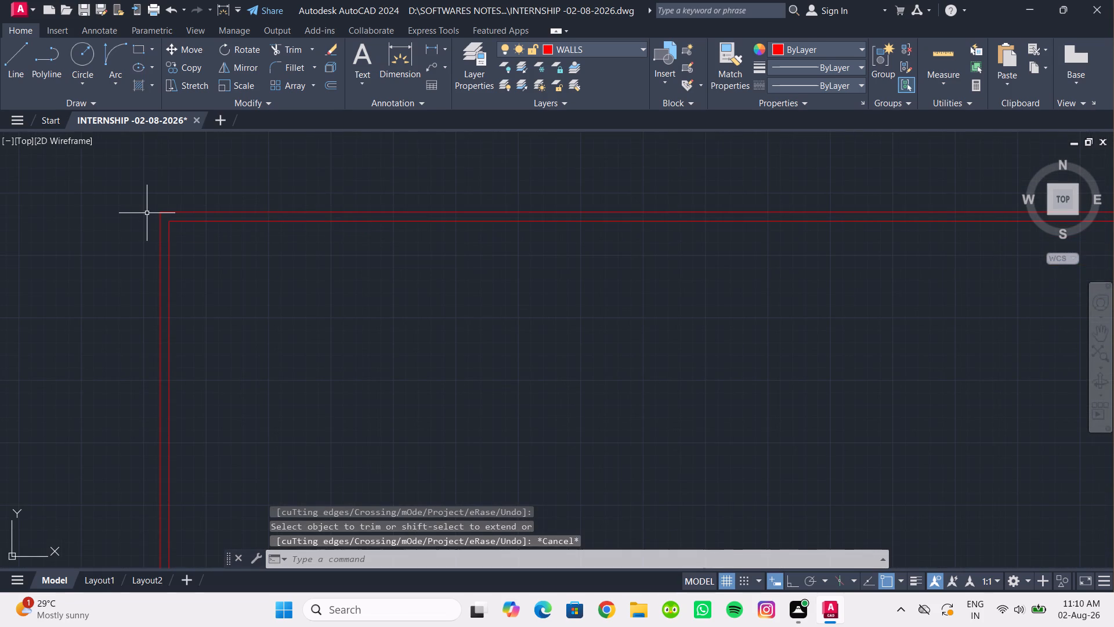
Offset the inner north wall line 11' south, and offset the resulting line 9" south to form an interior wall.
left_click(331, 83)
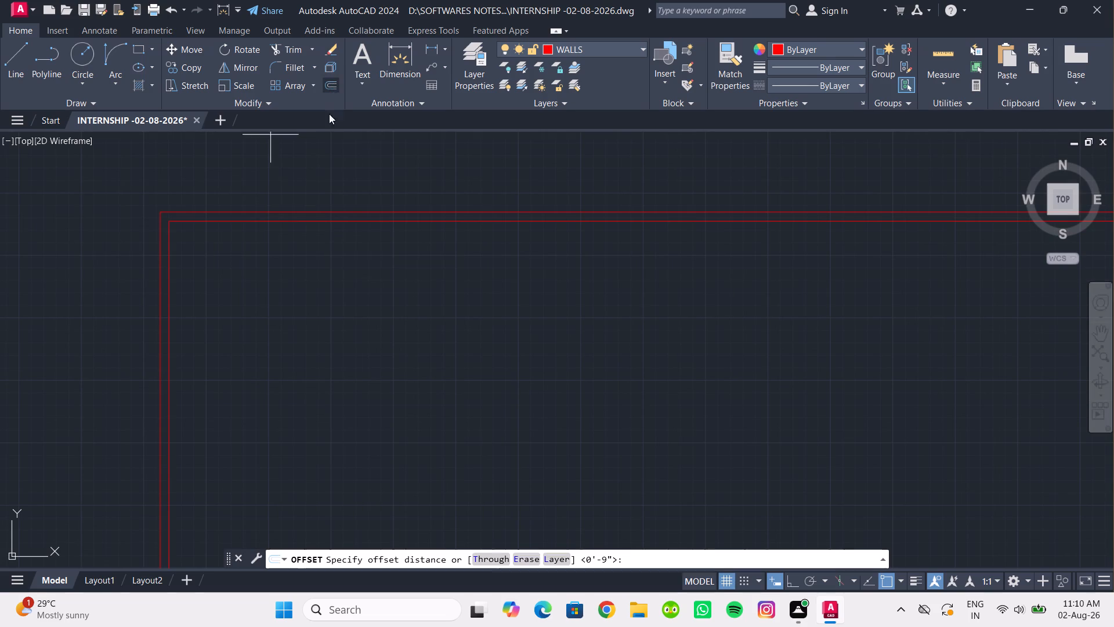
type("11'")
key("Return")
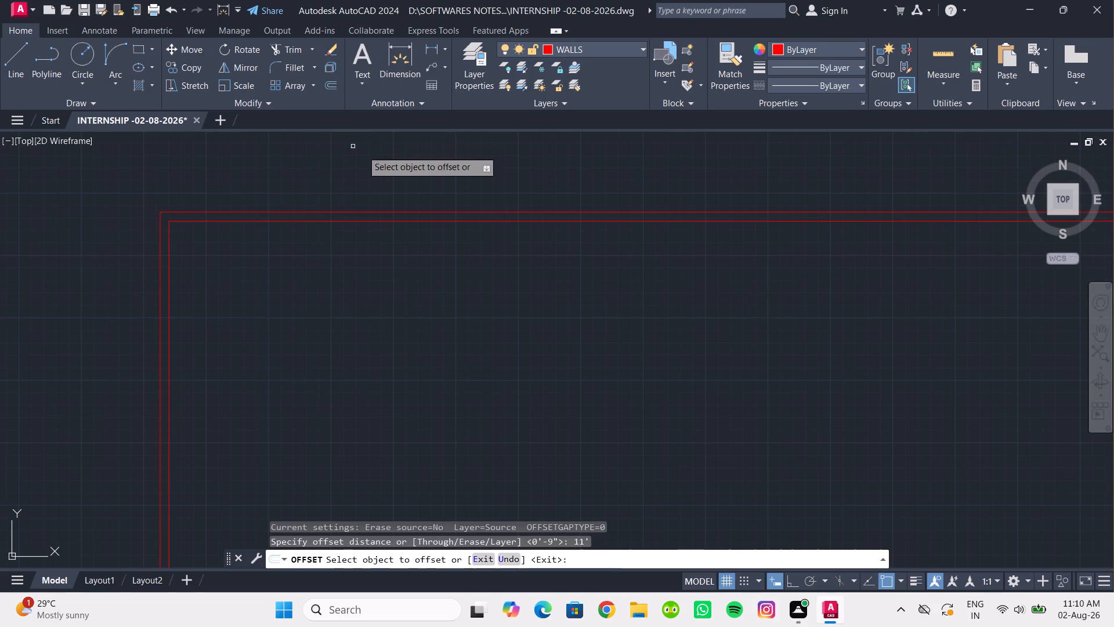
left_click(375, 221)
left_click(379, 251)
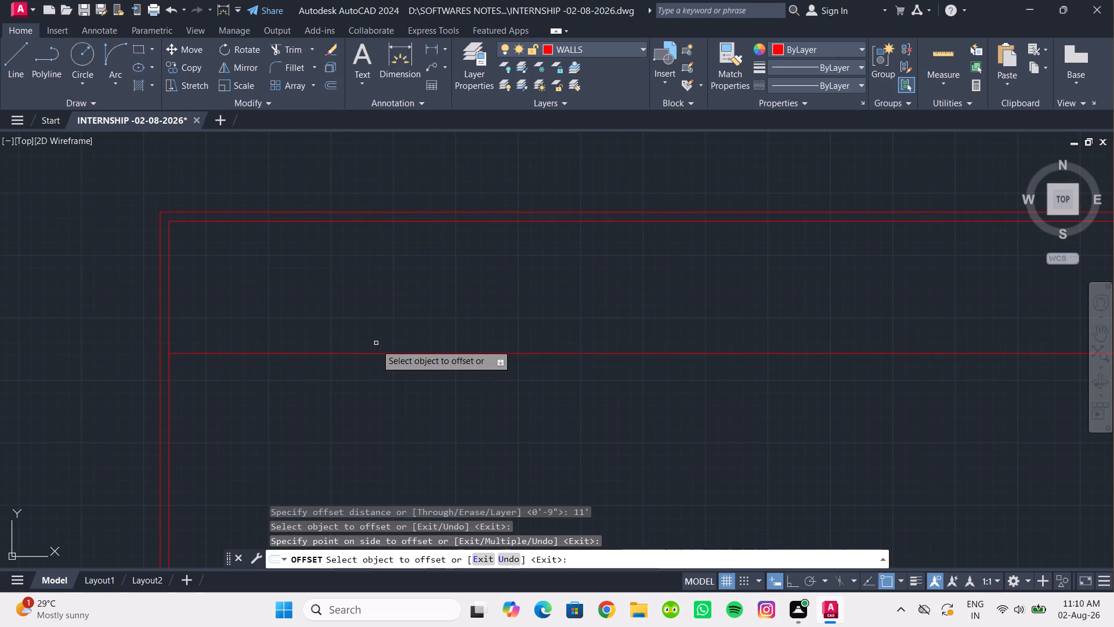
left_click(375, 356)
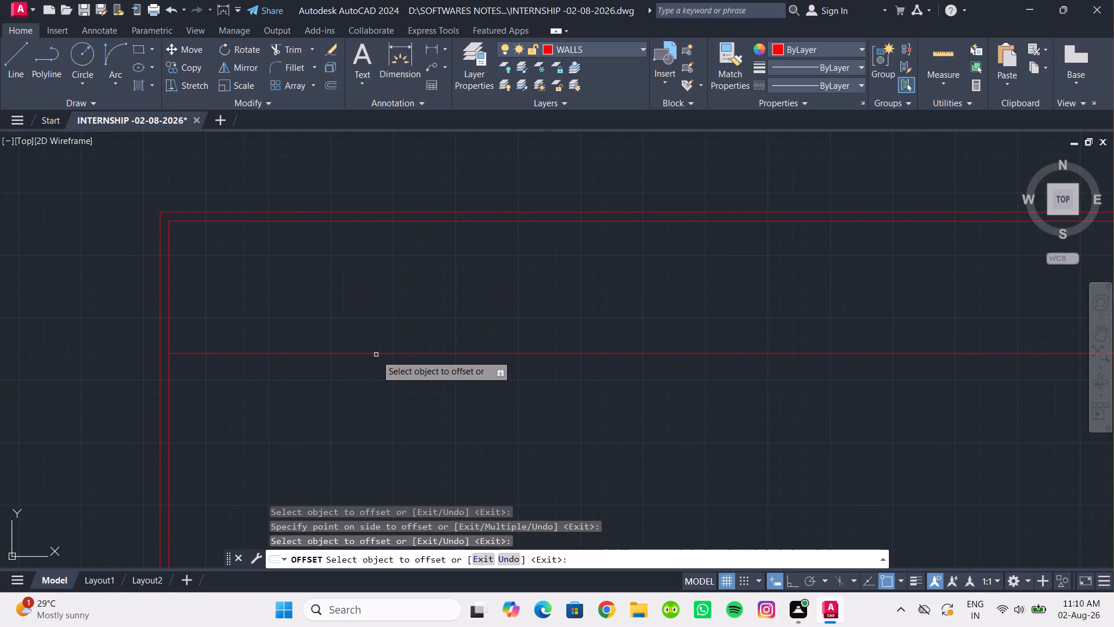
left_click_drag(375, 353, 375, 358)
key("9")
key("Return")
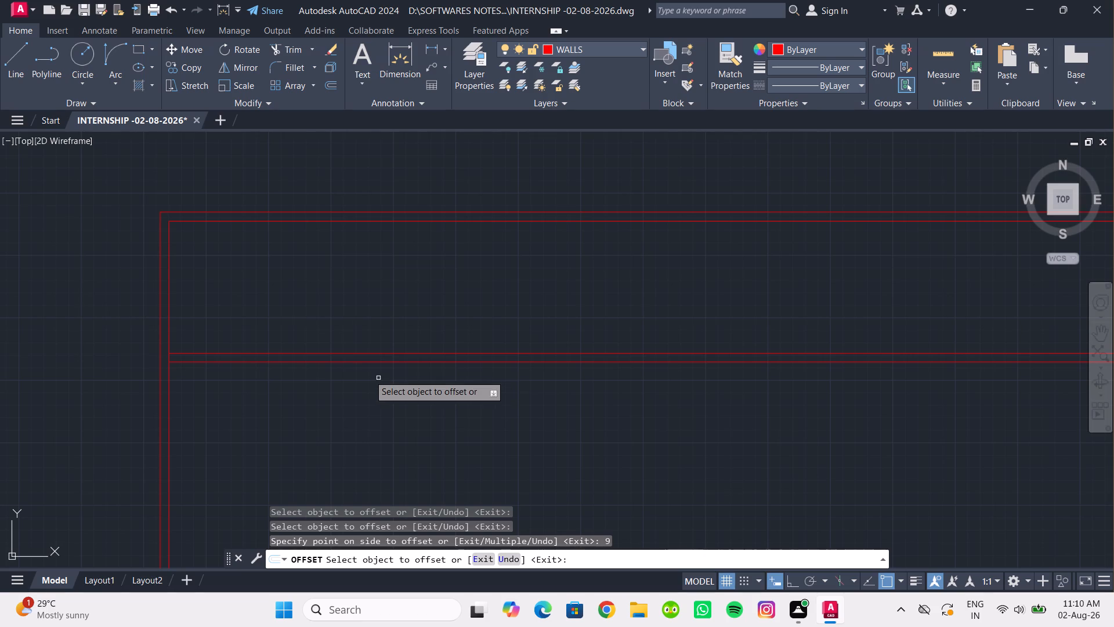
Offset the inner west wall line 11' east, and offset the resulting line 9" east to form a vertical interior wall.
left_click_drag(169, 283, 181, 290)
left_click(271, 314)
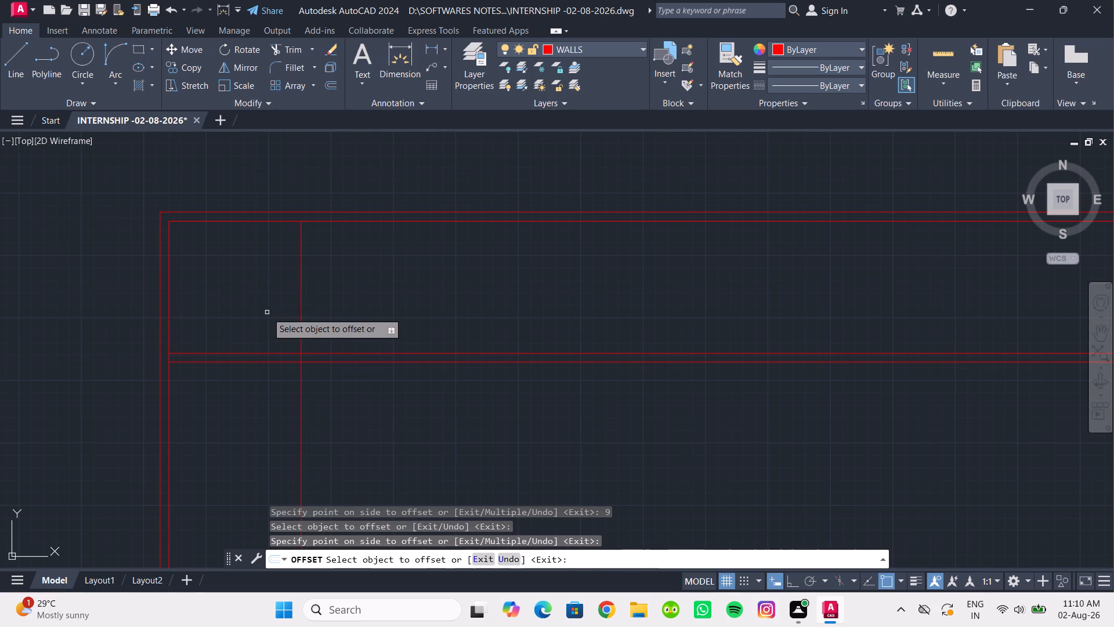
left_click(300, 299)
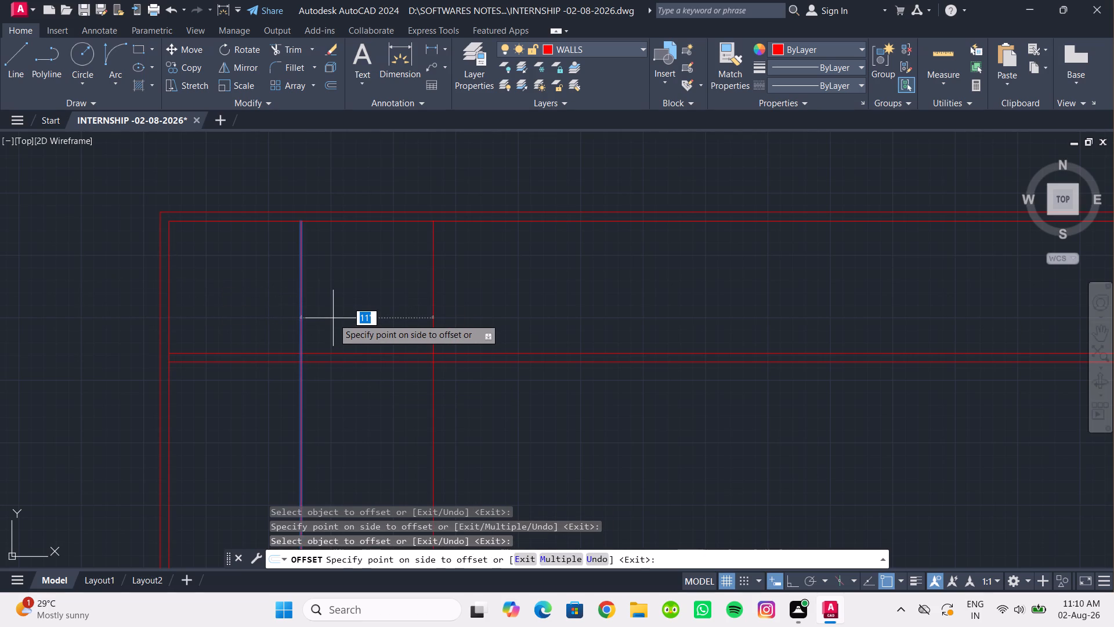
key("9")
key("Return")
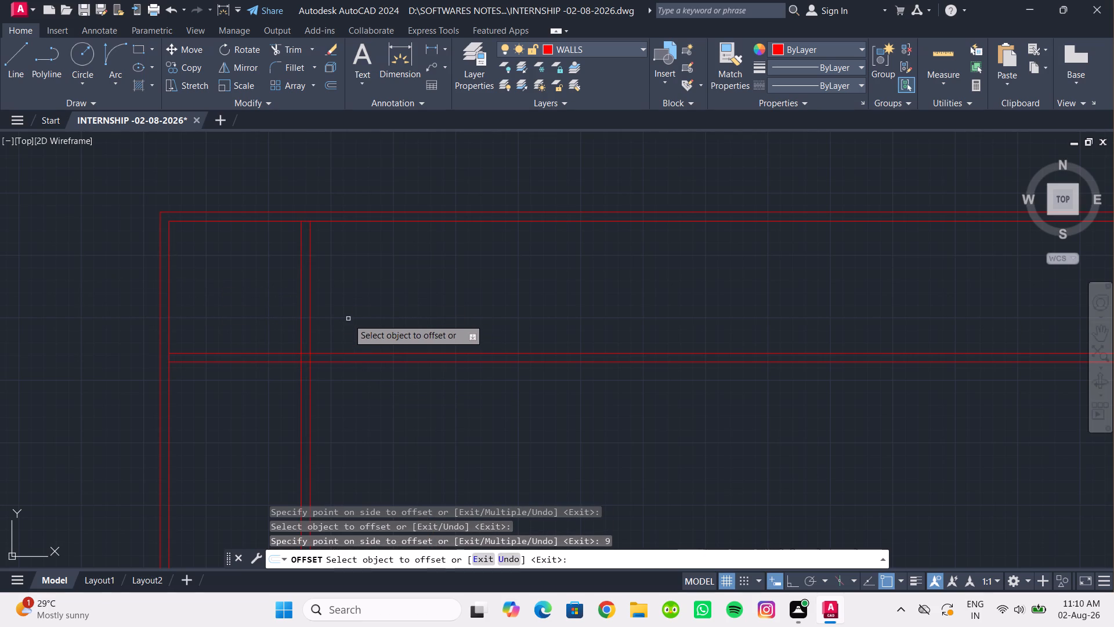
Offset the east face of the new vertical wall 4'7" east, and offset the result 9" to form a second vertical wall.
left_click(309, 266)
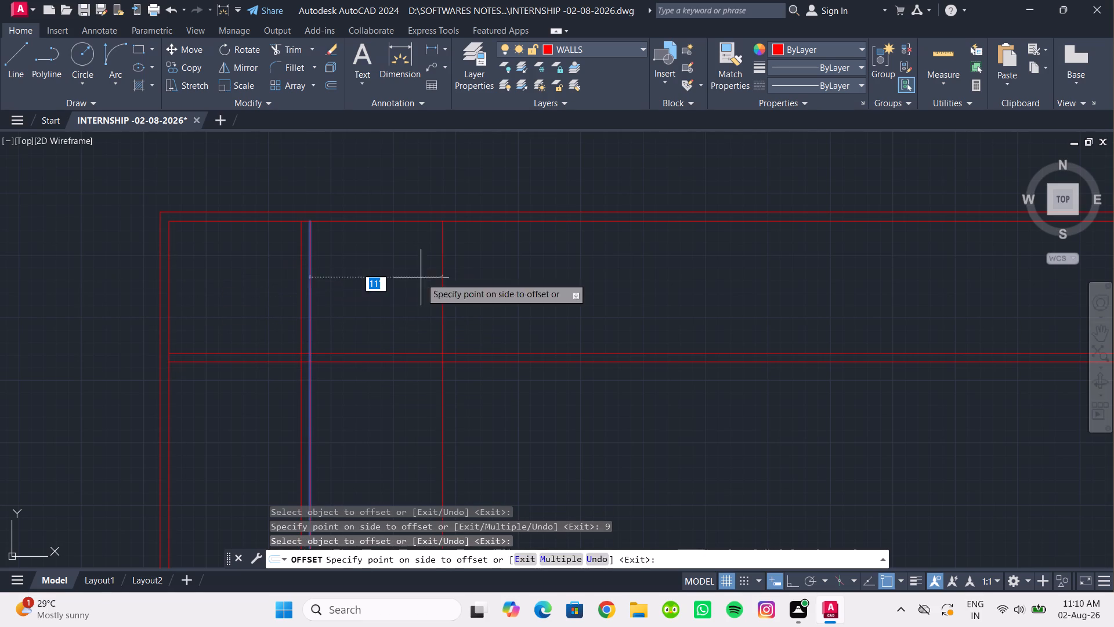
type("4'6")
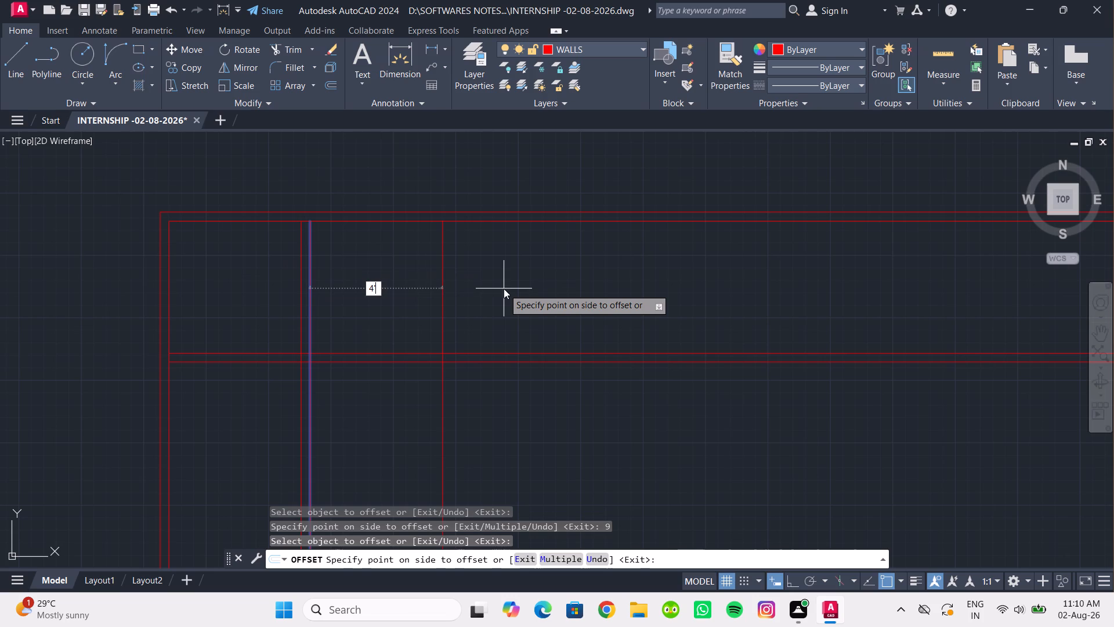
key("BackSpace")
type("7\"")
key("Return")
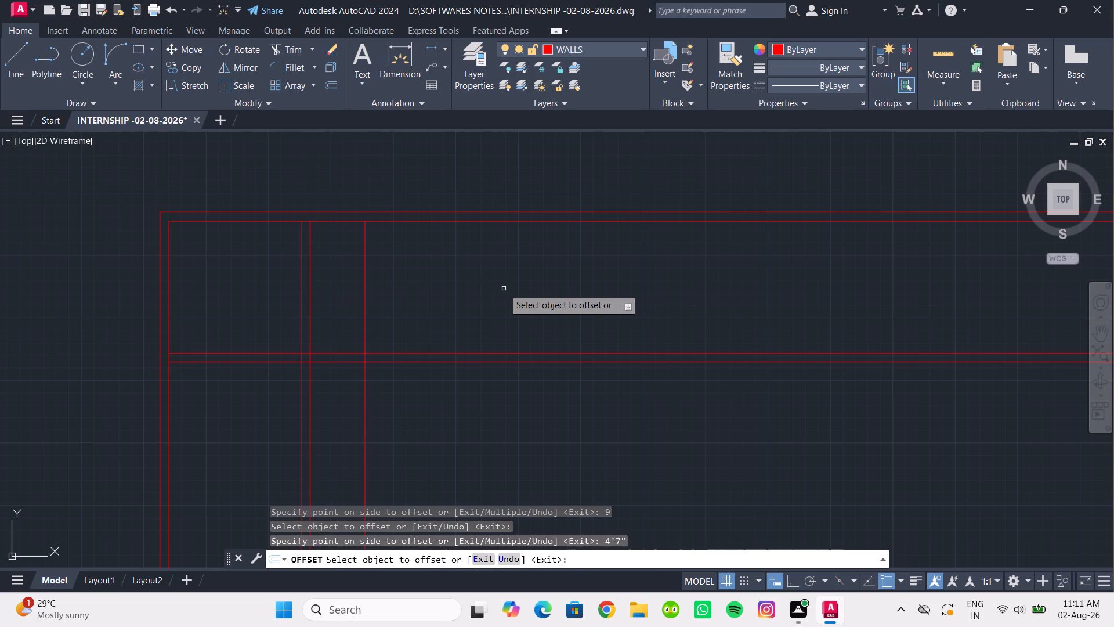
left_click(364, 291)
key("9")
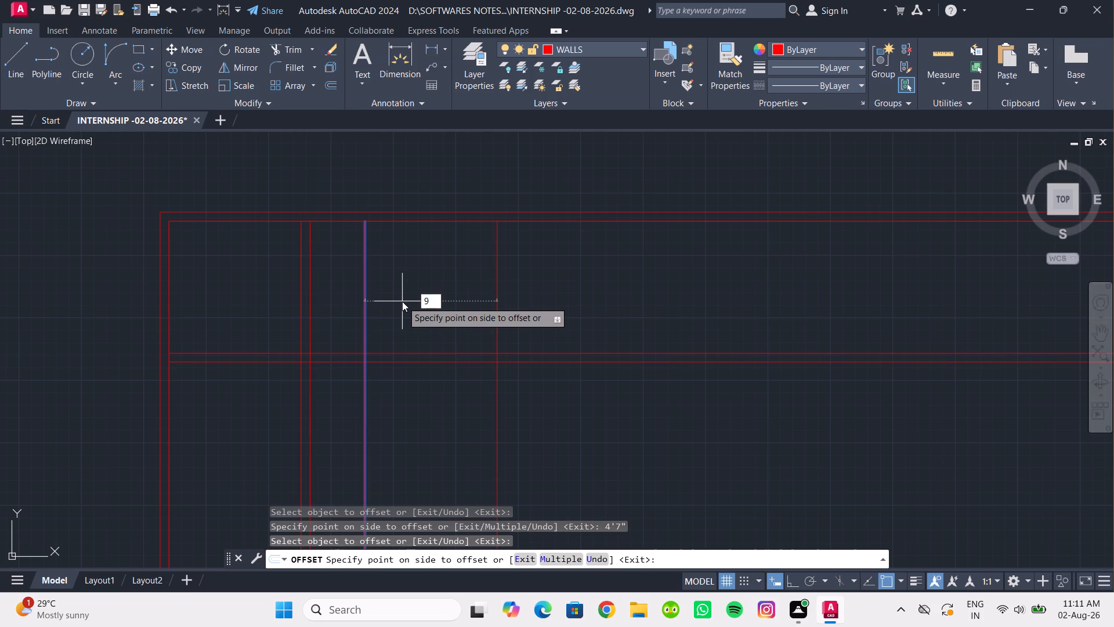
key("Return")
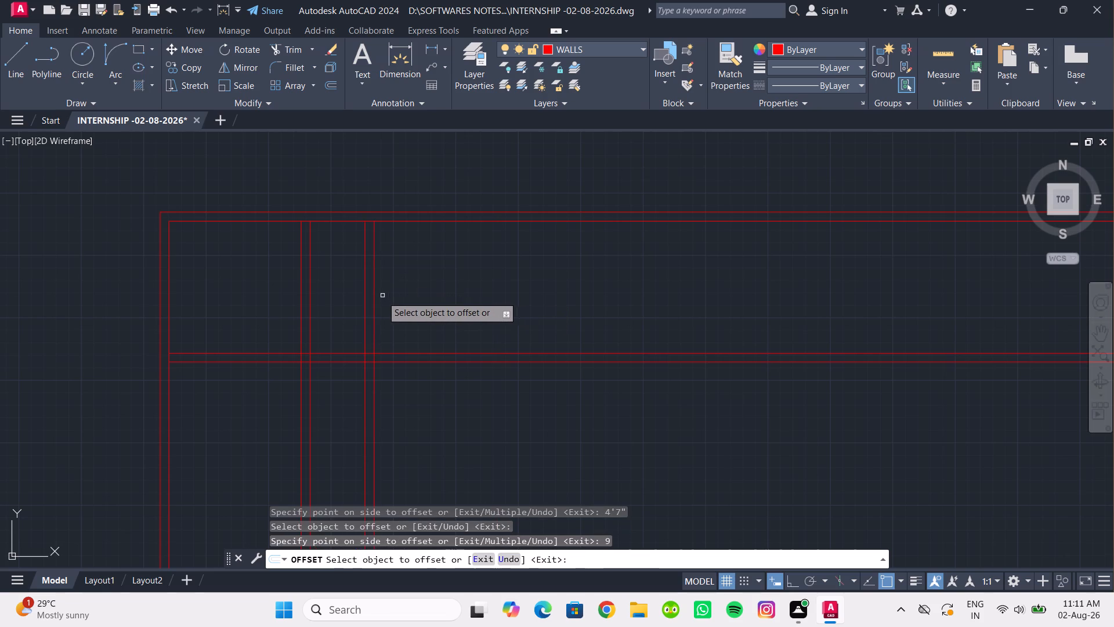
Offset the second vertical wall's east face 11' east, and offset the result 9" to form a third vertical wall.
left_click(372, 294)
left_click(457, 302)
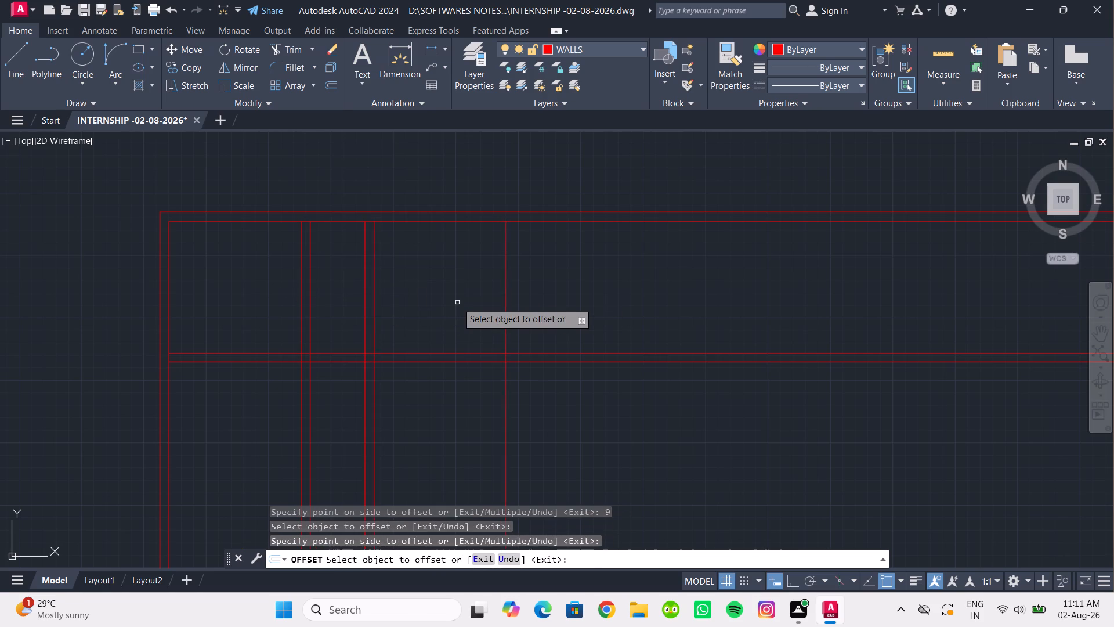
left_click(505, 321)
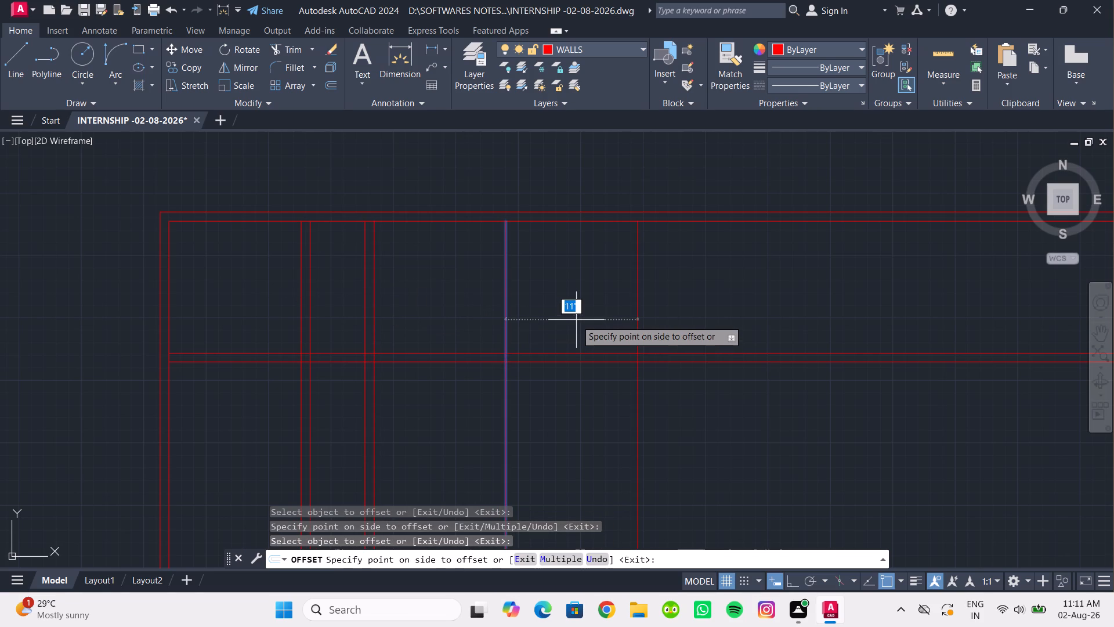
key("9")
key("Return")
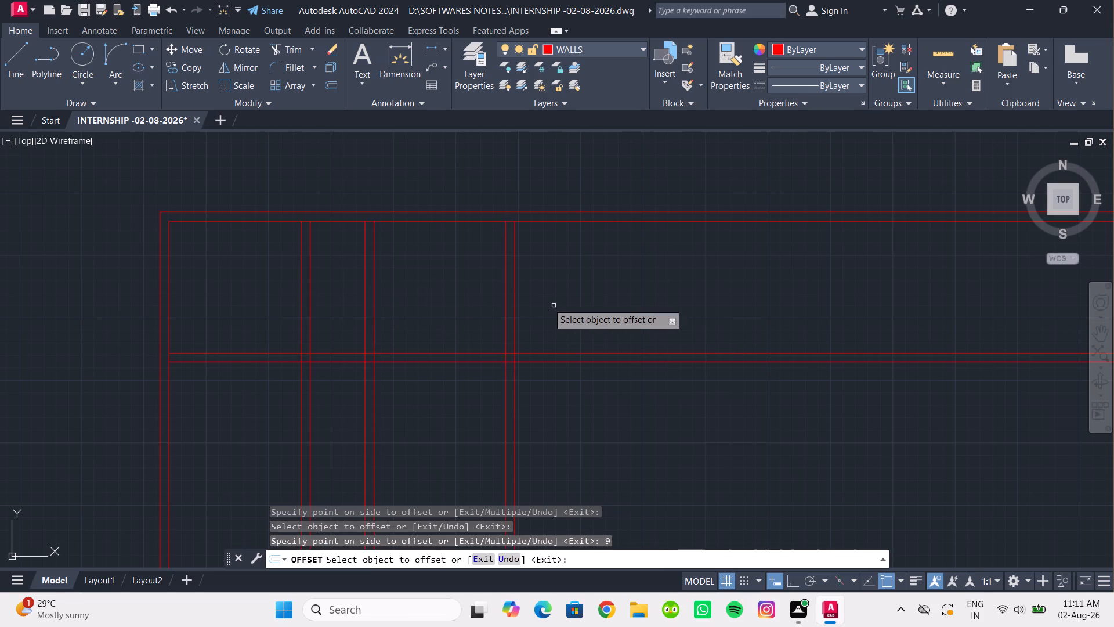
Offset the third vertical wall's east face 5' east, and offset the result 9" to form the outer east wall.
left_click(514, 286)
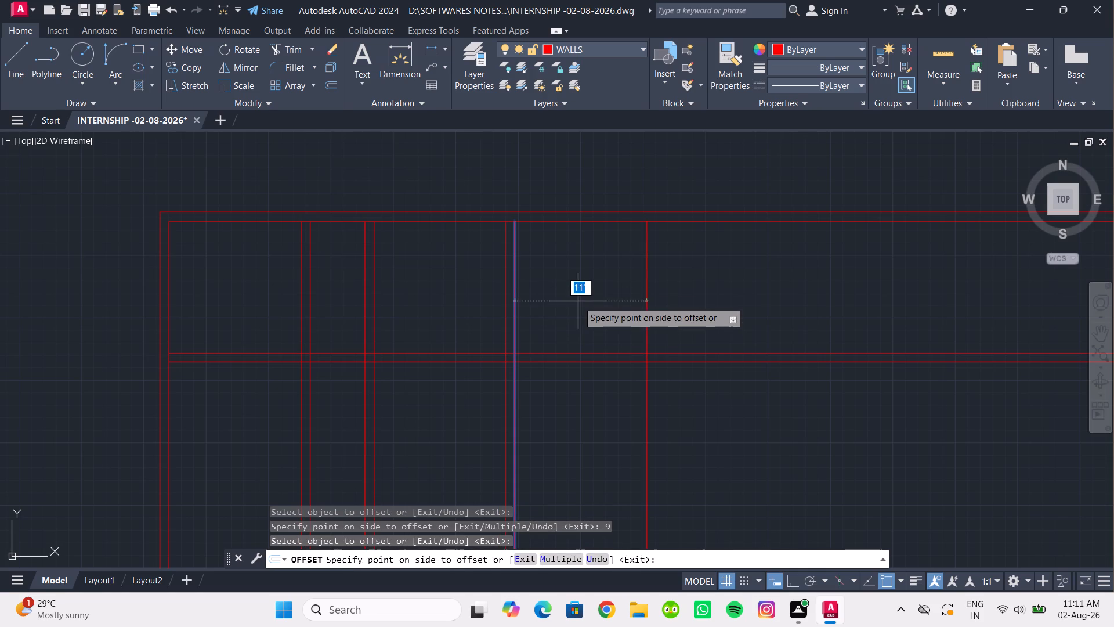
type("5'")
key("Return")
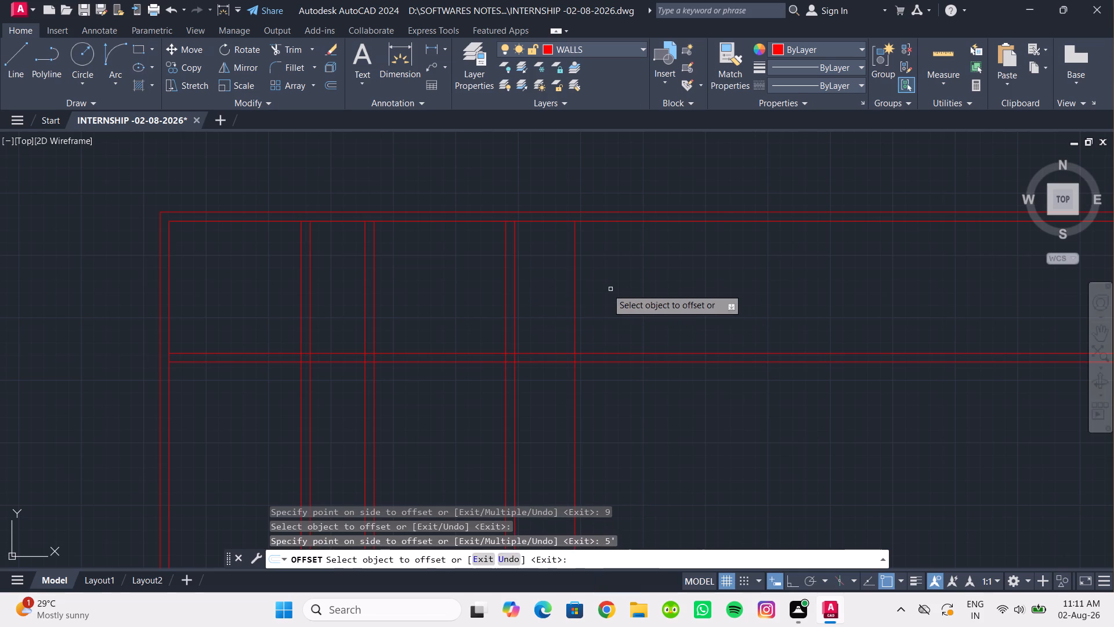
left_click(576, 272)
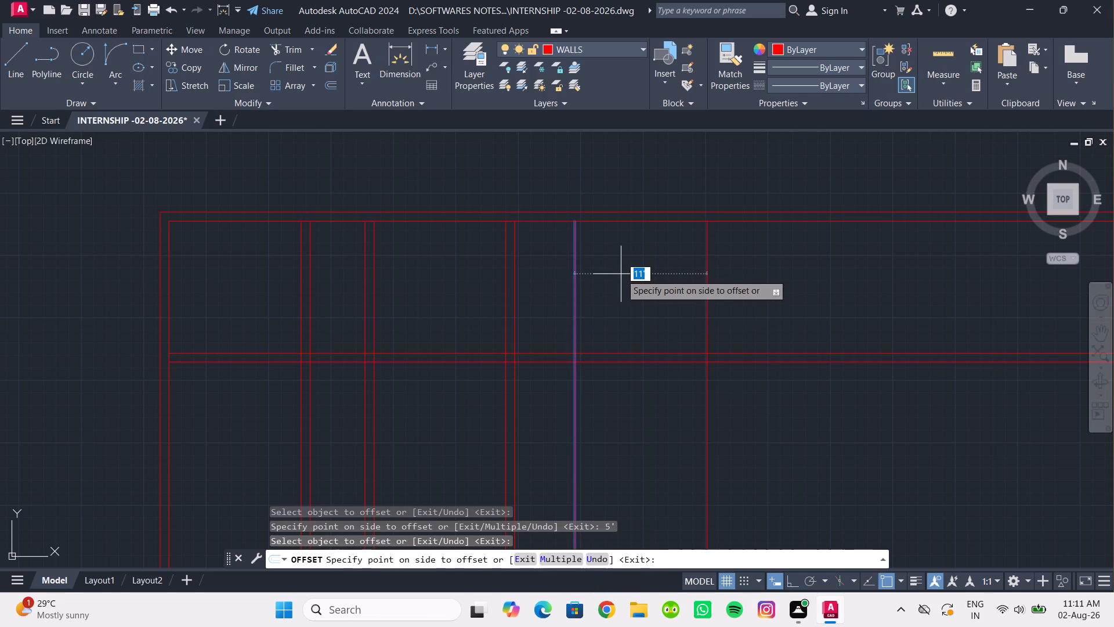
key("9")
key("Return")
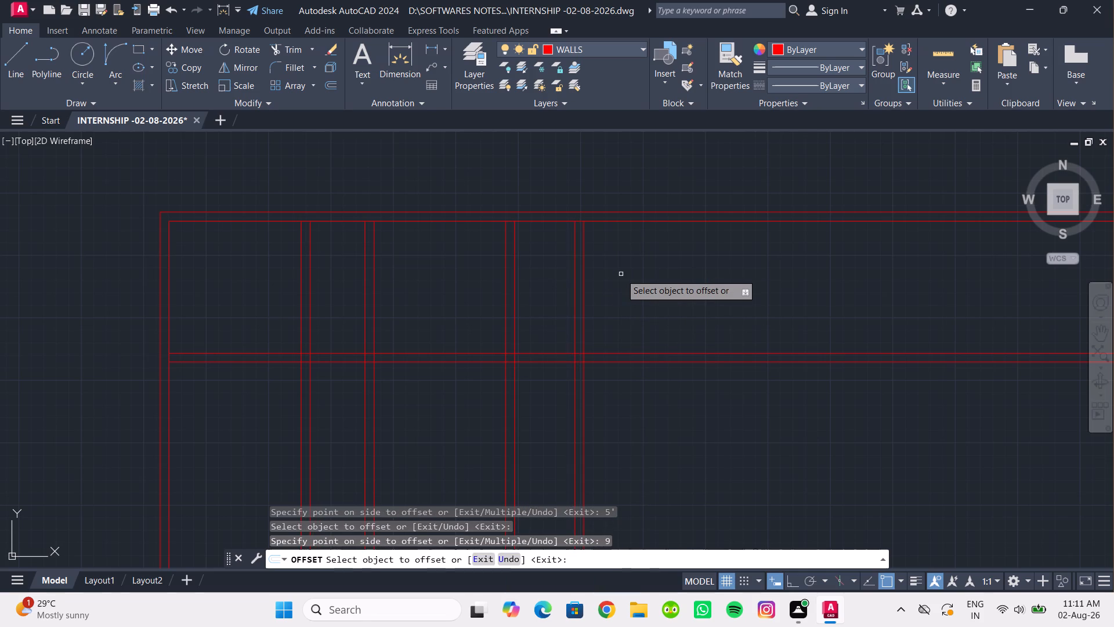
key("Escape")
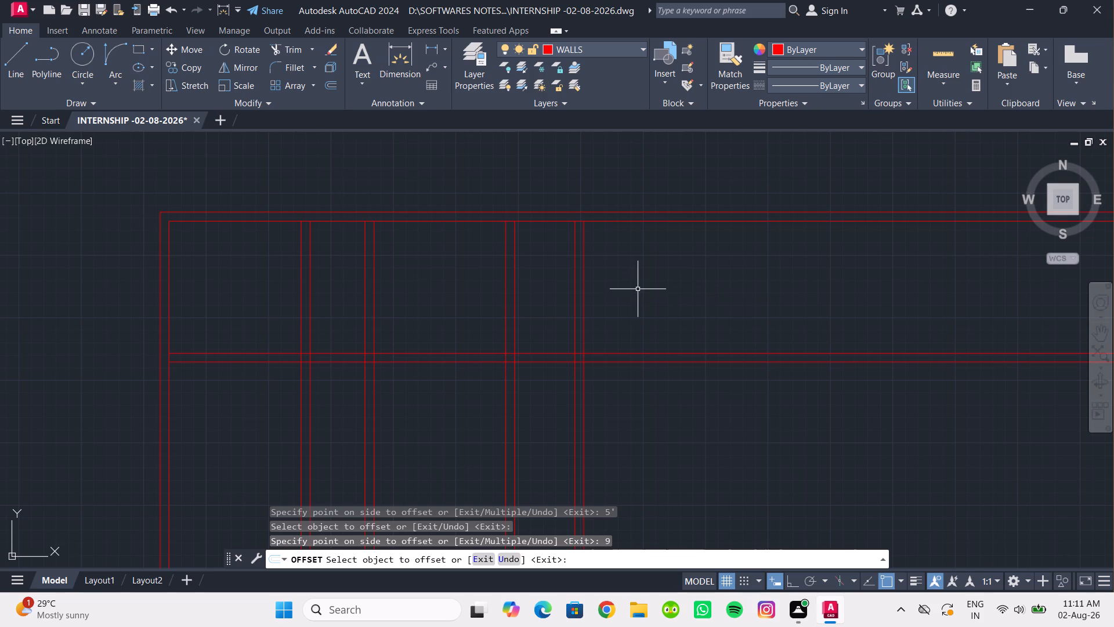
Extend both east wall lines north to the outer north wall line.
key("e")
key("x")
key("Return")
left_click_drag(547, 244, 637, 266)
key("Escape")
Trim the horizontal lines projecting past the east wall and the interior wall lines crossing the 4'7" and 5' wide bays.
type("tr")
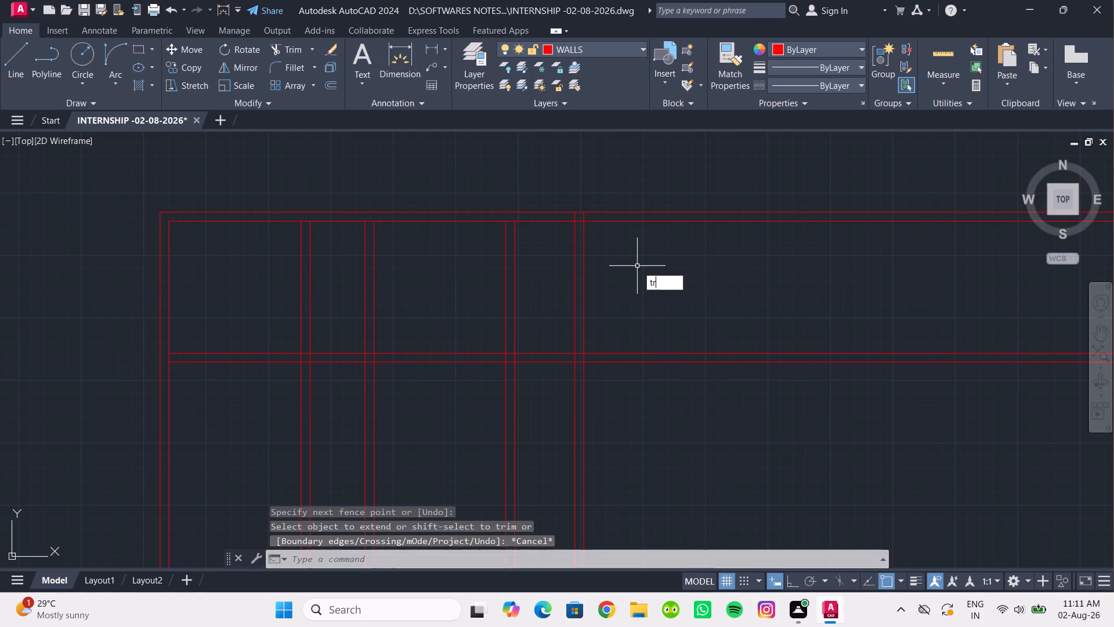
key("Return")
left_click_drag(659, 403, 650, 240)
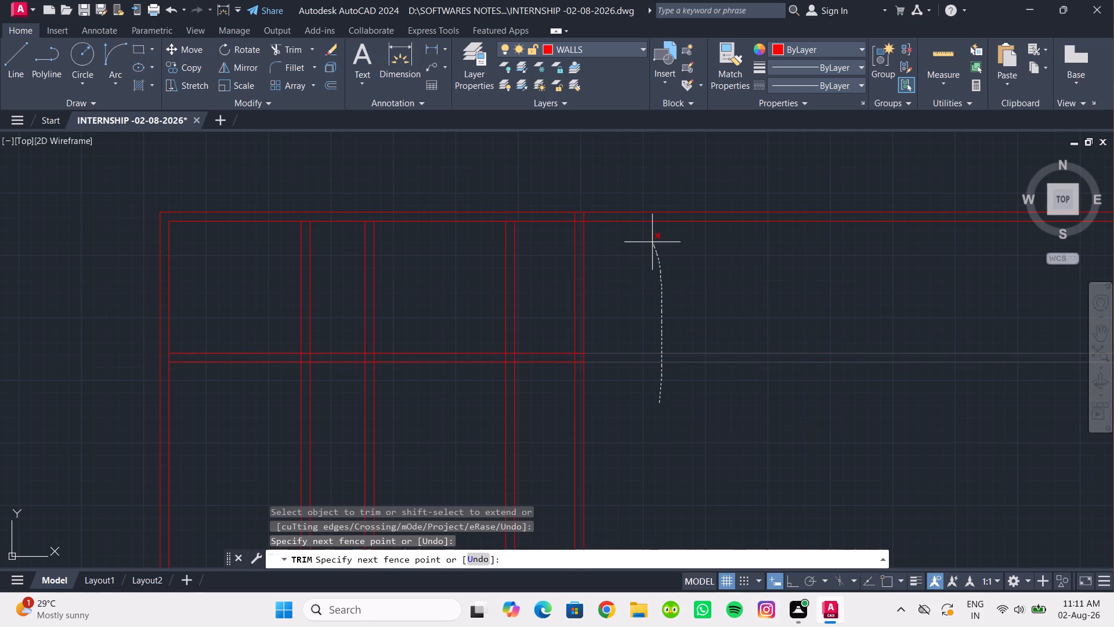
left_click_drag(650, 240, 654, 177)
middle_click_drag(663, 286, 739, 265)
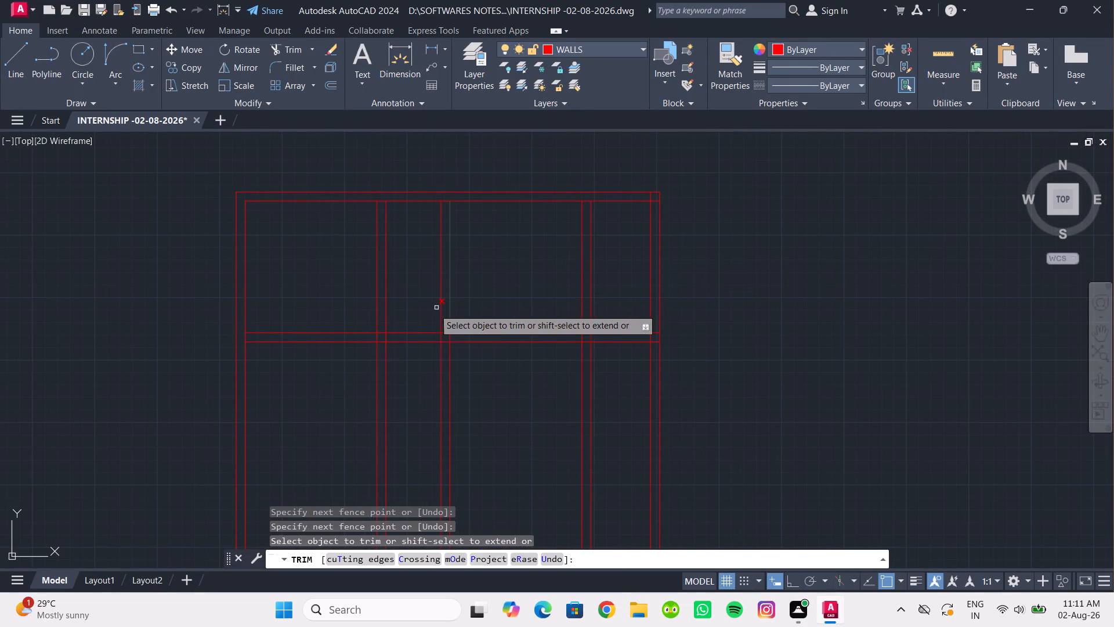
left_click_drag(400, 366, 402, 286)
left_click_drag(623, 358, 631, 293)
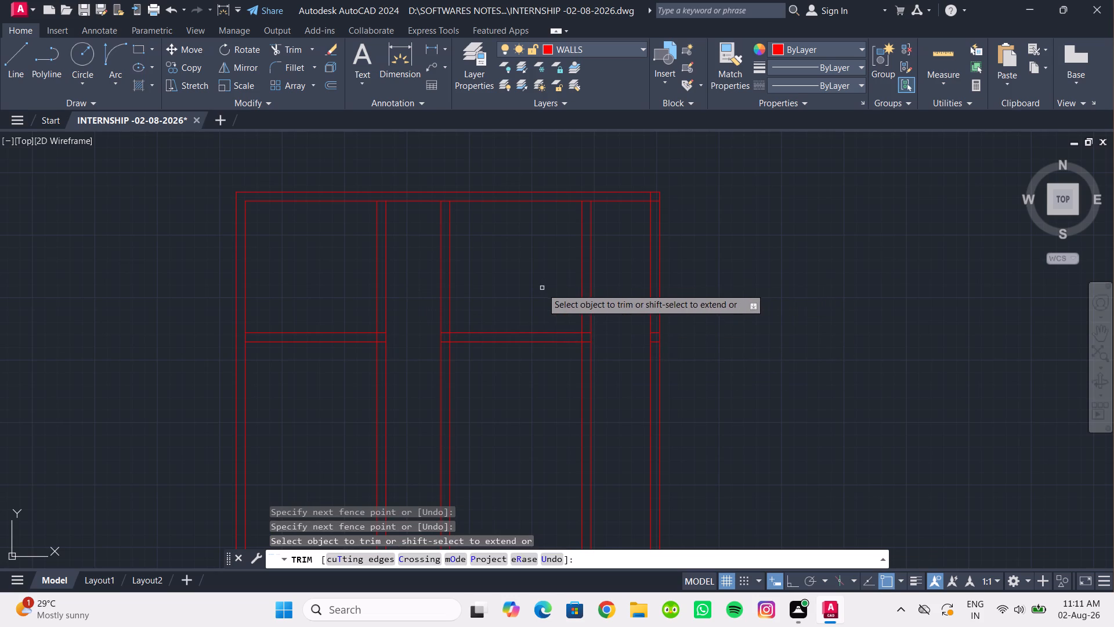
Offset the inner north wall line 6'6" south, and offset the resulting line 9" south to form another horizontal wall.
middle_click_drag(542, 289, 536, 315)
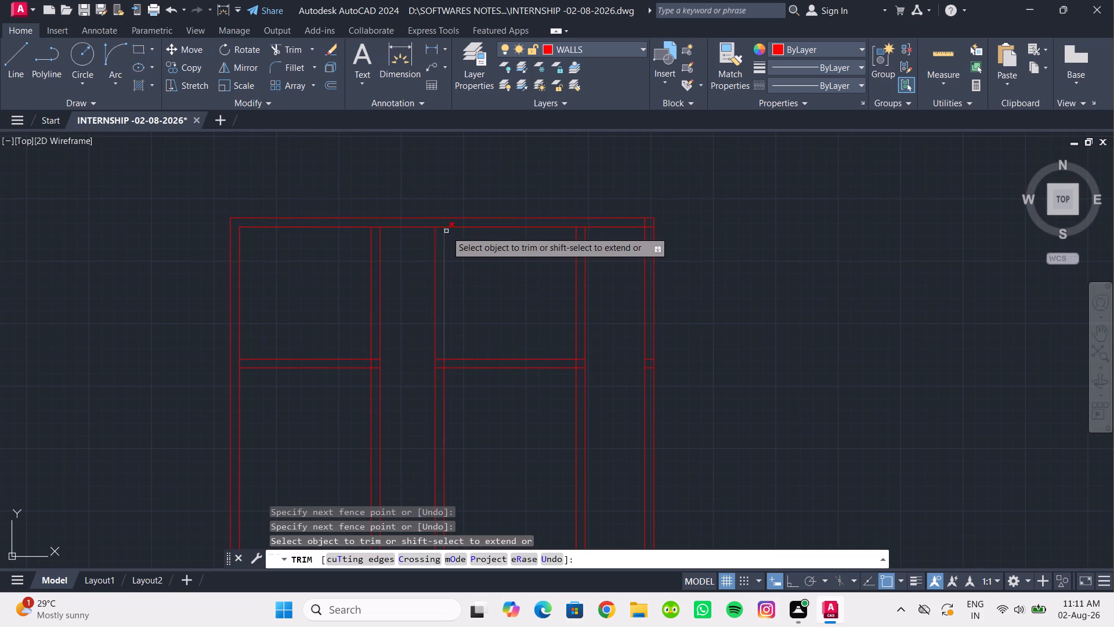
scroll(441, 231, "up", 1)
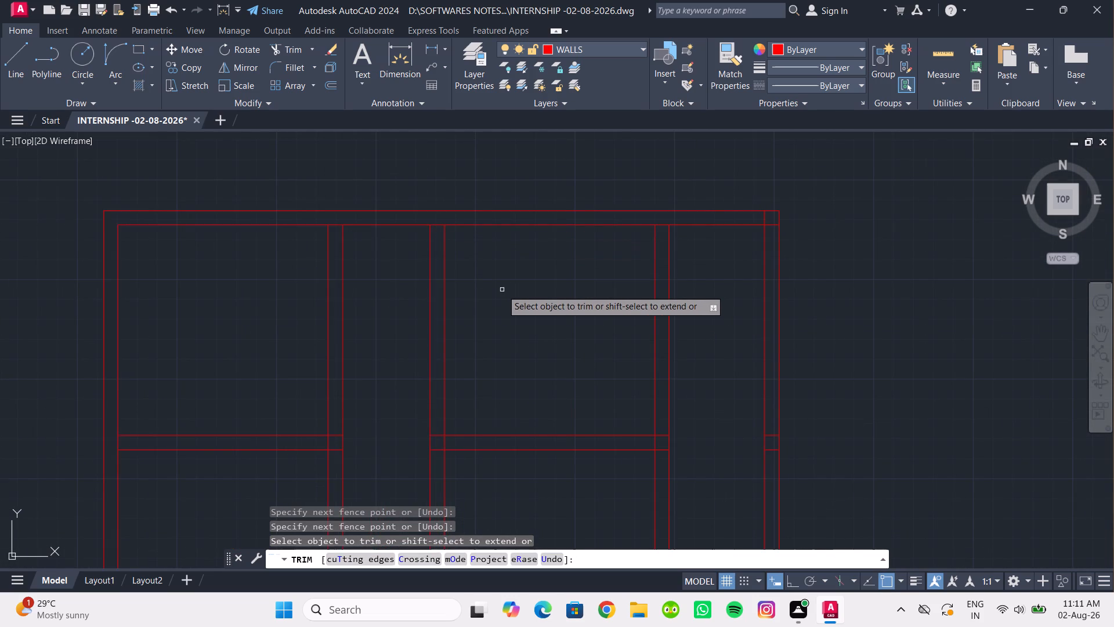
left_click(330, 82)
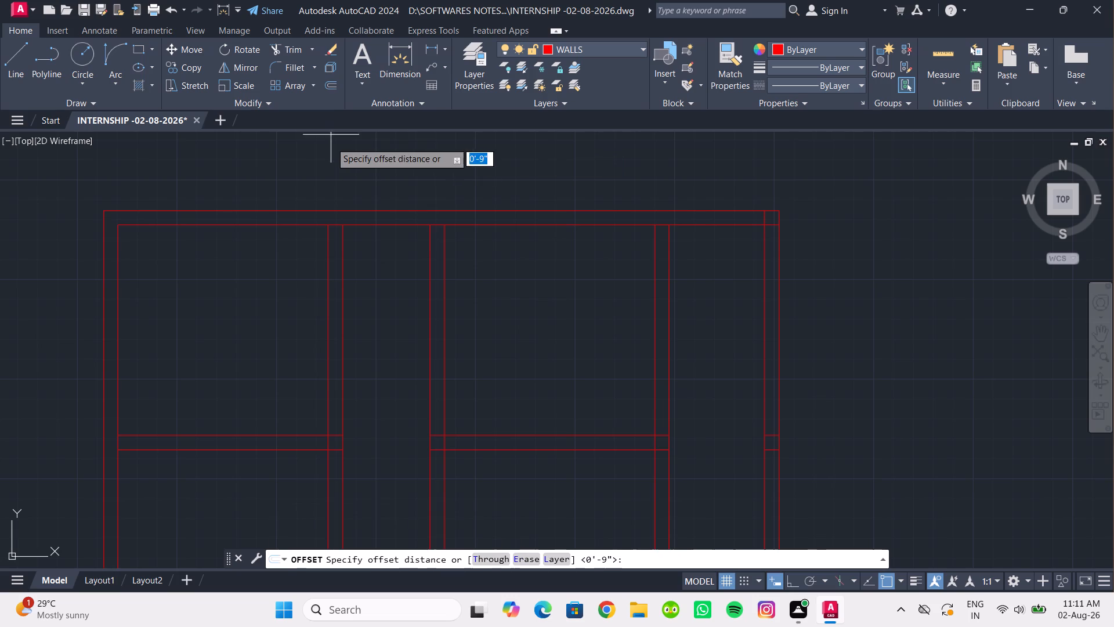
type("6'6\"")
key("Return")
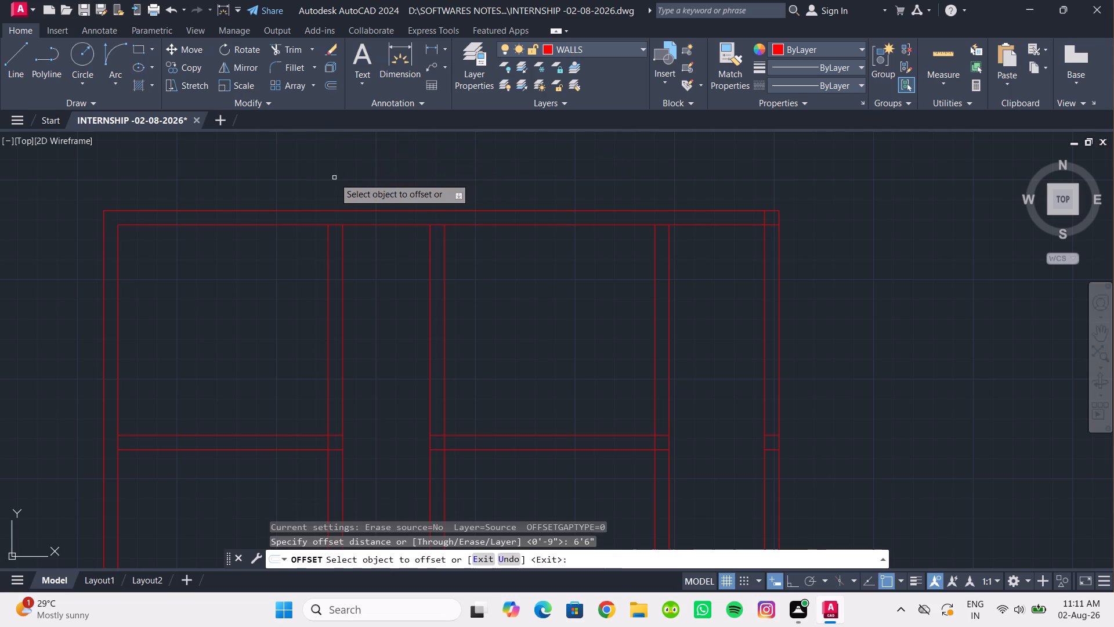
left_click(374, 225)
left_click(376, 249)
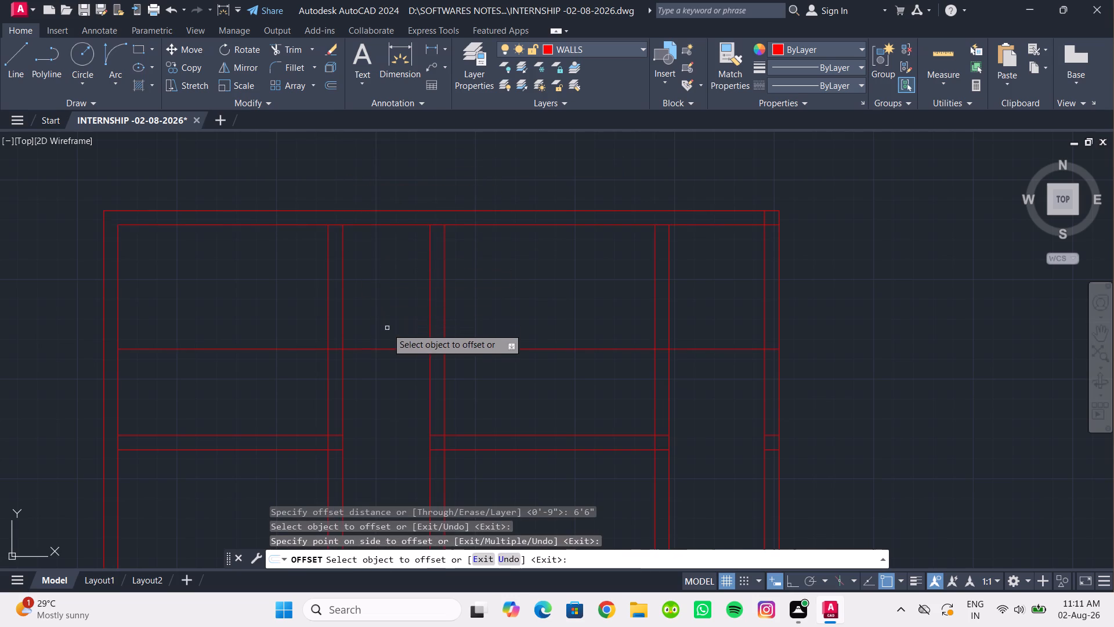
left_click(391, 347)
key("9")
key("Return")
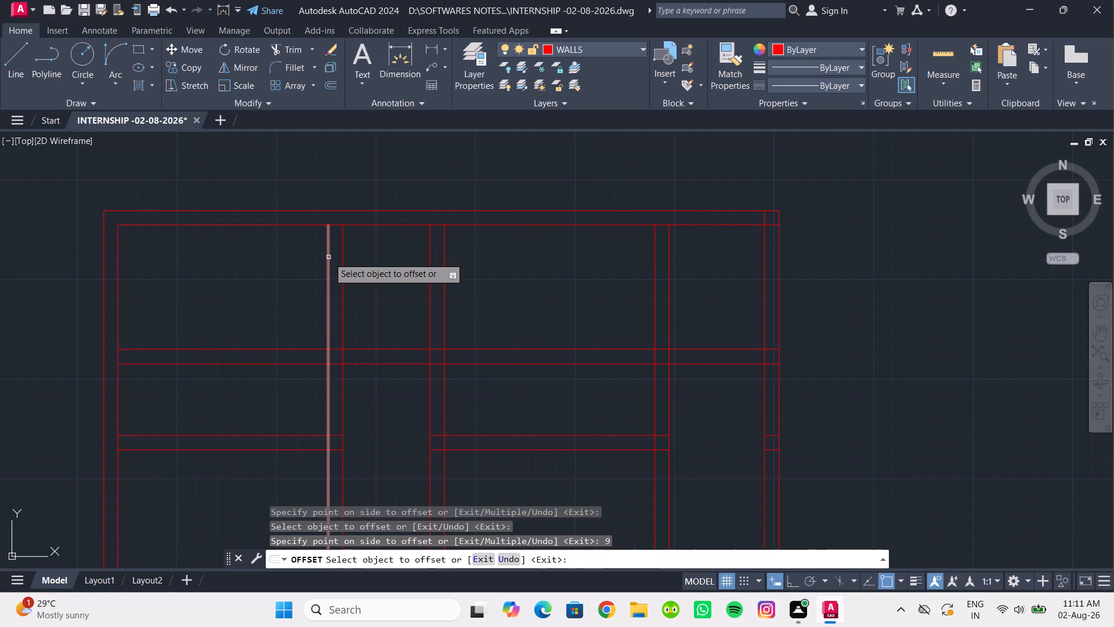
key("Escape")
key("Escape")
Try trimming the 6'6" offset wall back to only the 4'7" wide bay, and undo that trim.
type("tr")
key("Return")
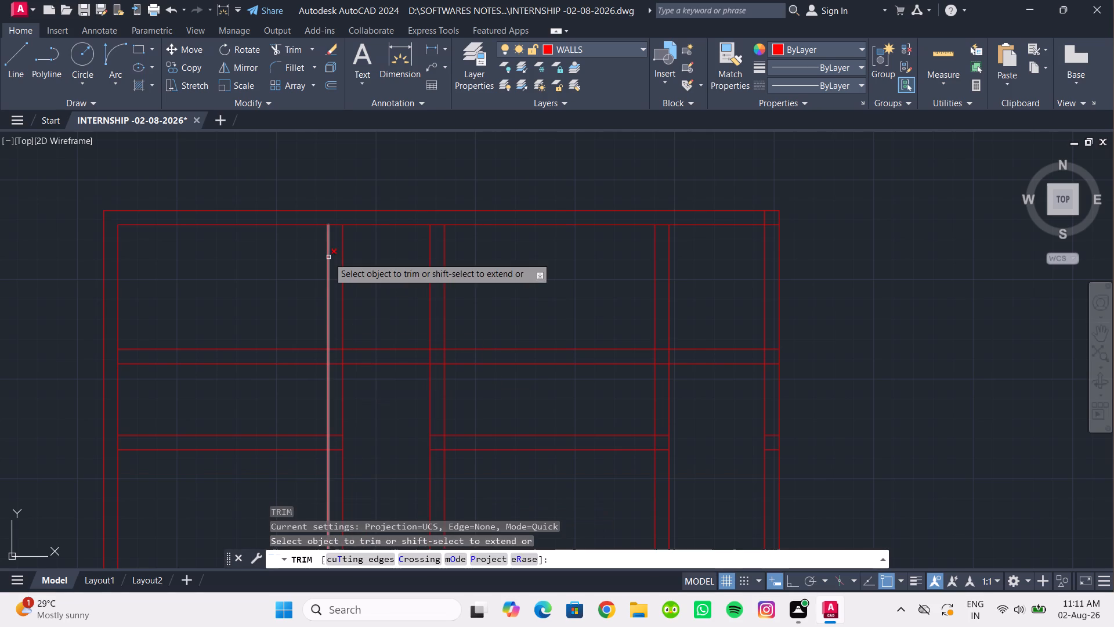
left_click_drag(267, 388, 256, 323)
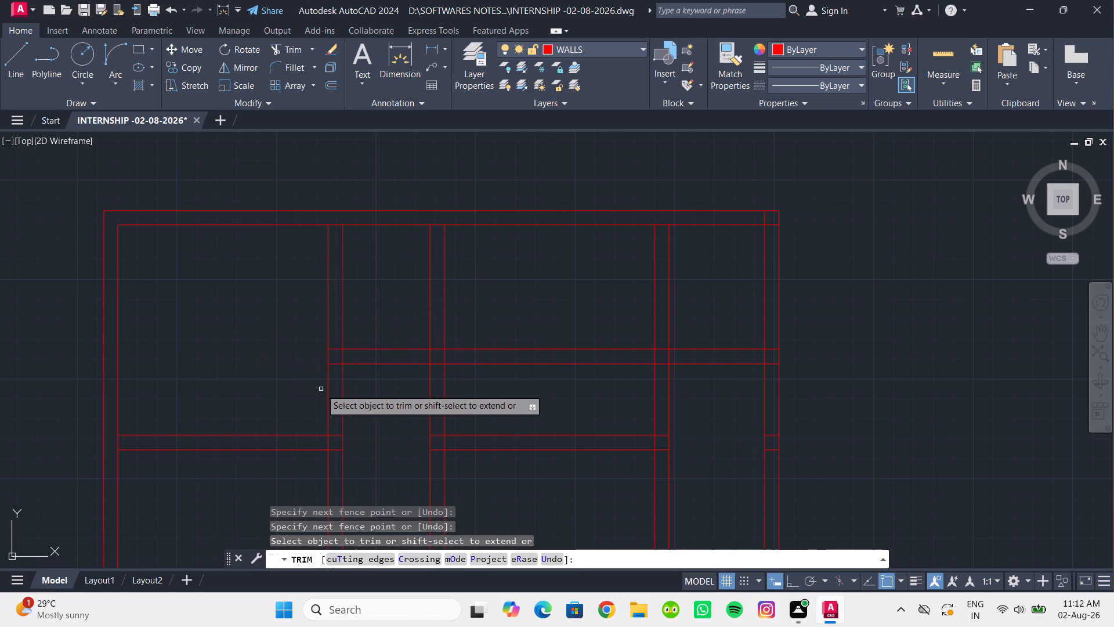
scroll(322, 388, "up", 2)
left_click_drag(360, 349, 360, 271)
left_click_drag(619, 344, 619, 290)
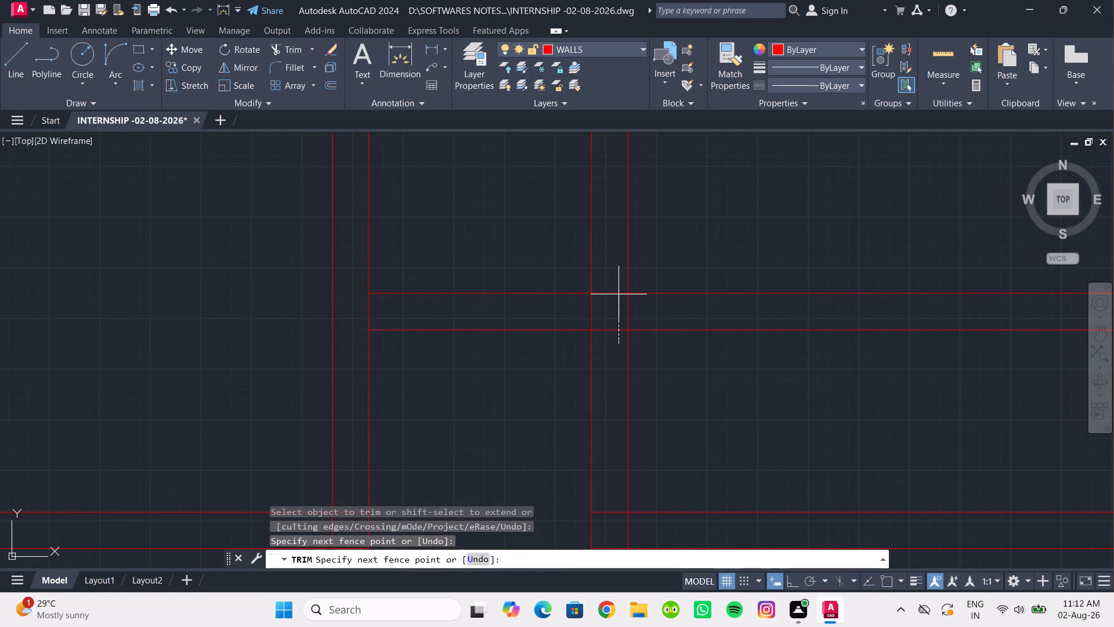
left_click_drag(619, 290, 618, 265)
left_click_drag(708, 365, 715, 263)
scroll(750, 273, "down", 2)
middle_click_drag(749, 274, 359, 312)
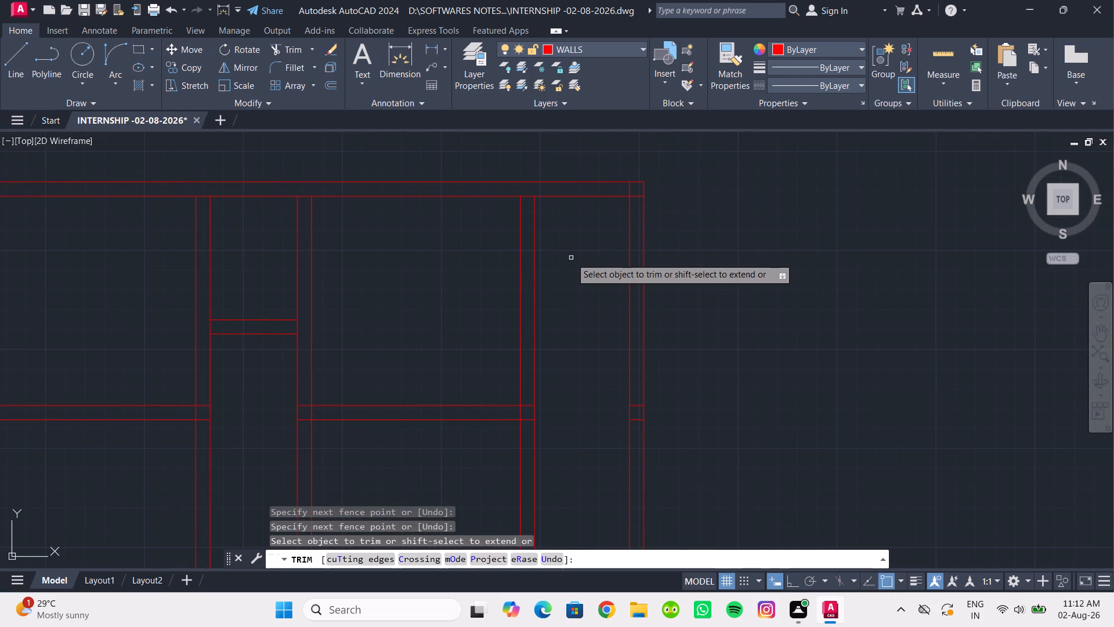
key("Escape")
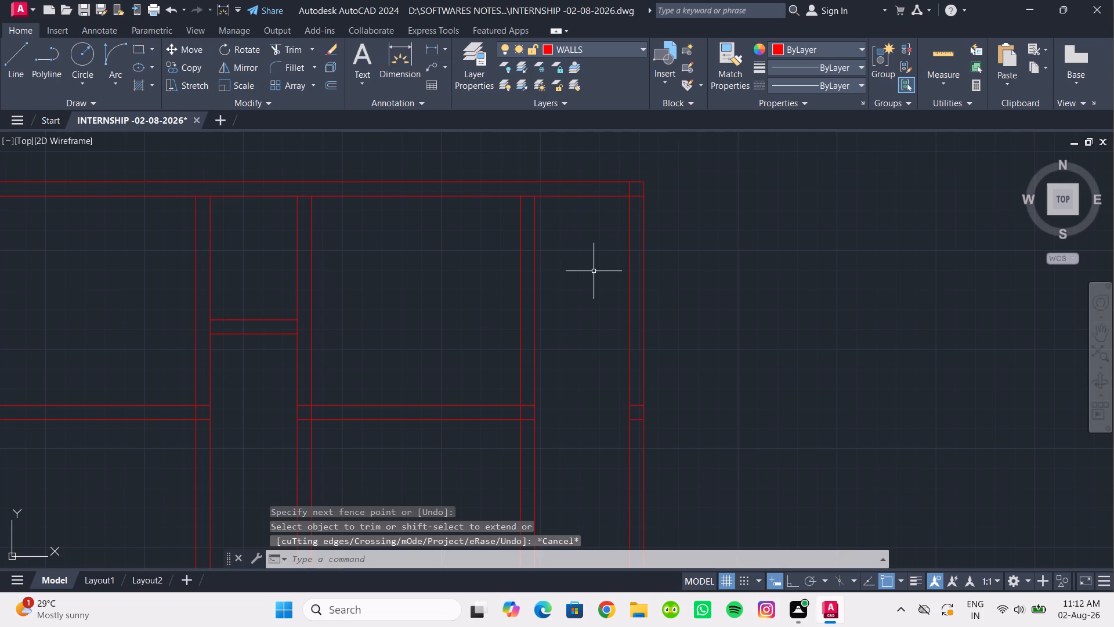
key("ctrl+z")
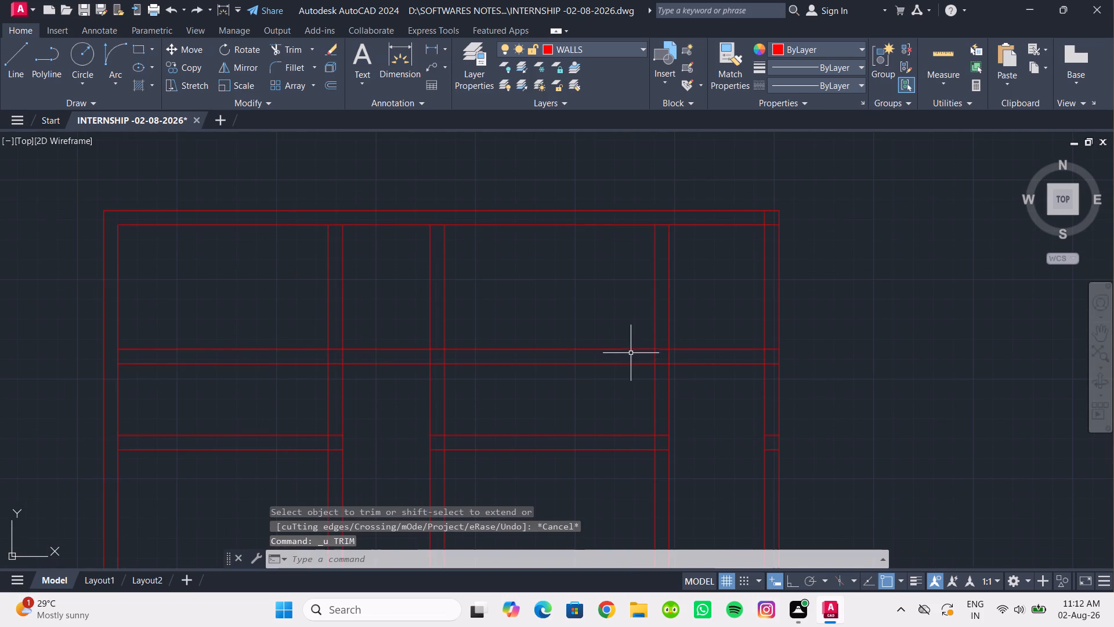
Trim the 6'6" offset wall lines out of both 11' wide bays, keeping them in the 4'7" and 5' bays.
type("tr")
key("Return")
left_click_drag(507, 377, 508, 273)
left_click_drag(287, 372, 285, 311)
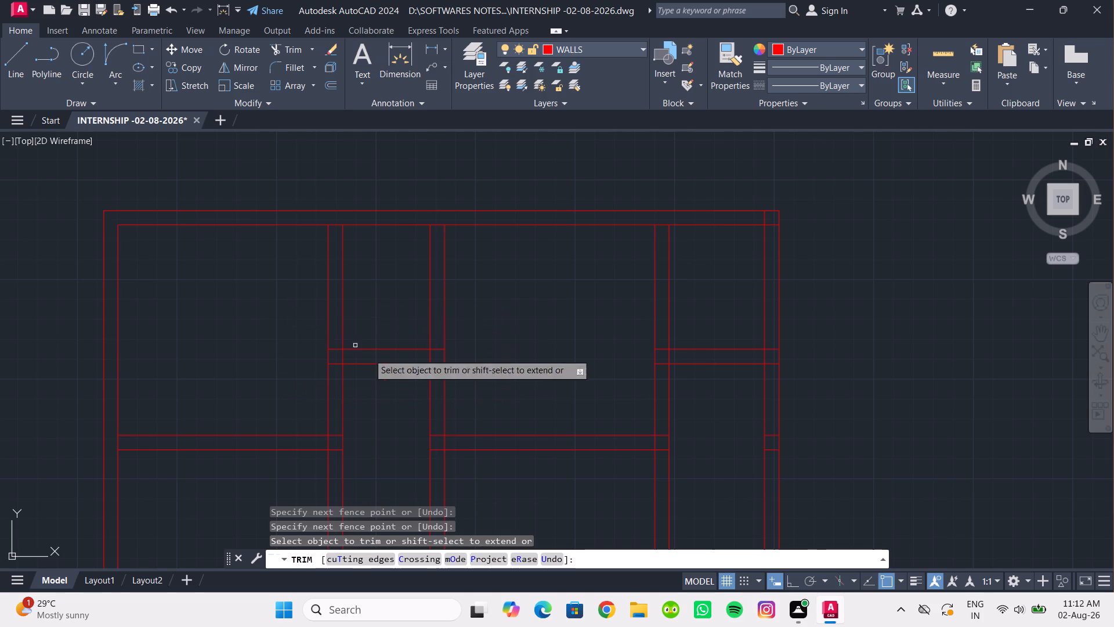
Trim the short leftover segments of the 11' offset interior wall inside the east wall.
scroll(560, 376, "down", 1)
middle_click_drag(560, 376, 547, 331)
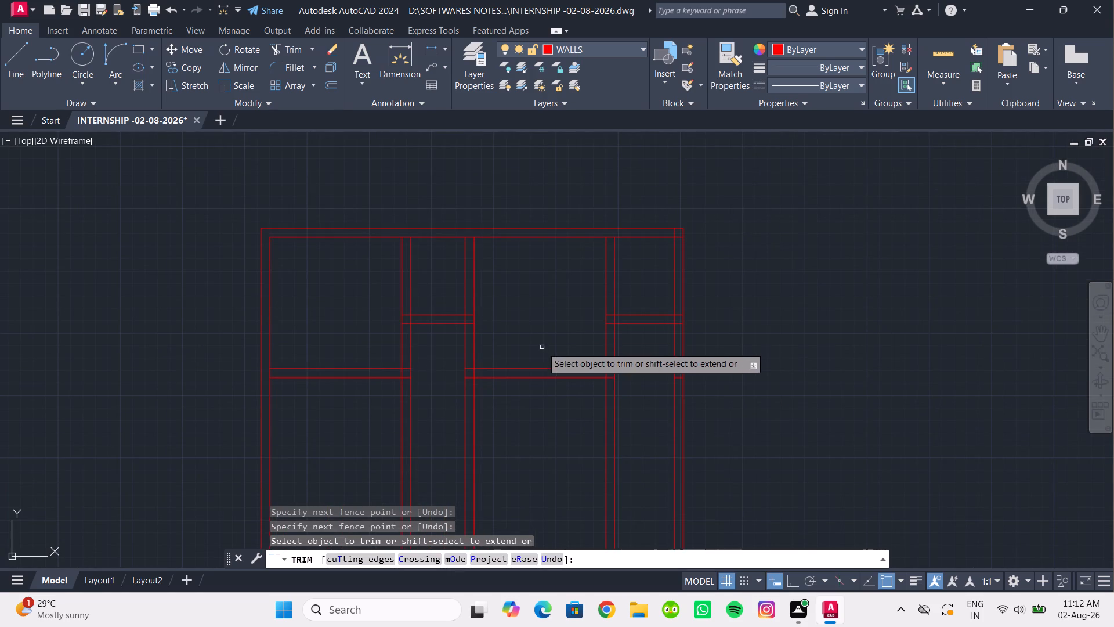
scroll(685, 384, "up", 1)
left_click_drag(674, 381, 672, 345)
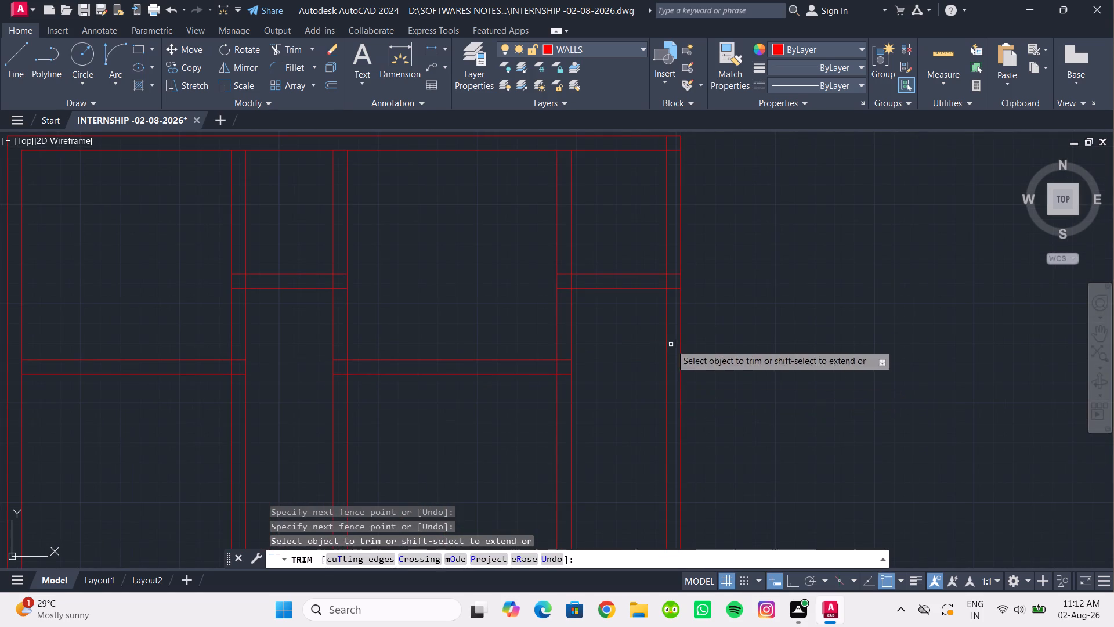
In the western 11' bay, offset the horizontal wall's south line 8' south, and offset the resulting line 9" south to form another wall.
scroll(589, 361, "down", 1)
middle_click_drag(591, 361, 611, 374)
middle_click_drag(529, 361, 526, 339)
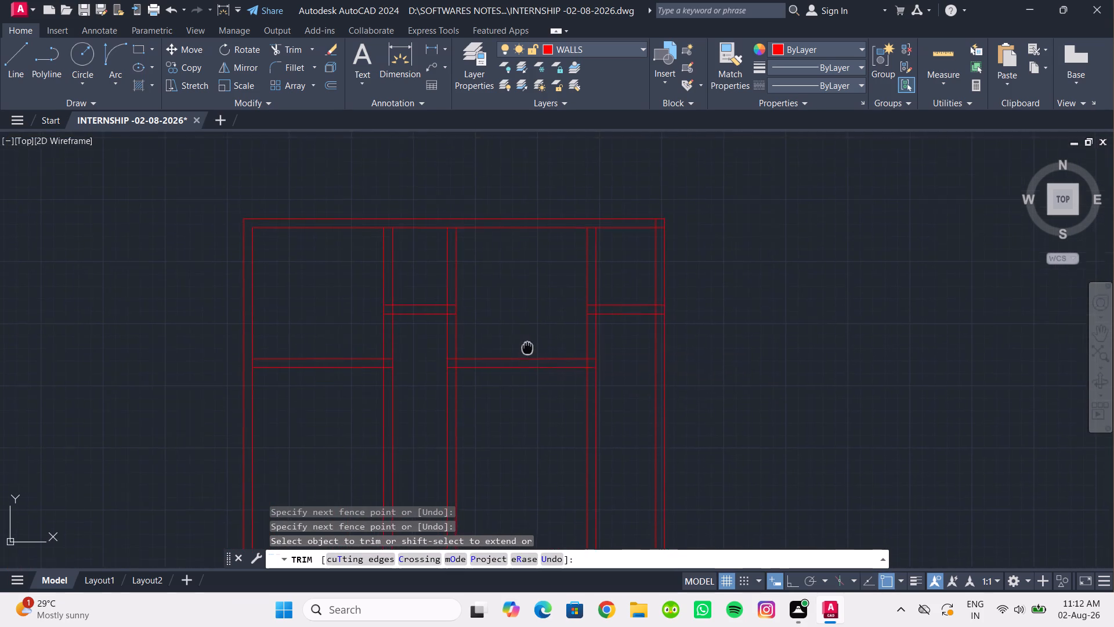
middle_click_drag(526, 339, 526, 327)
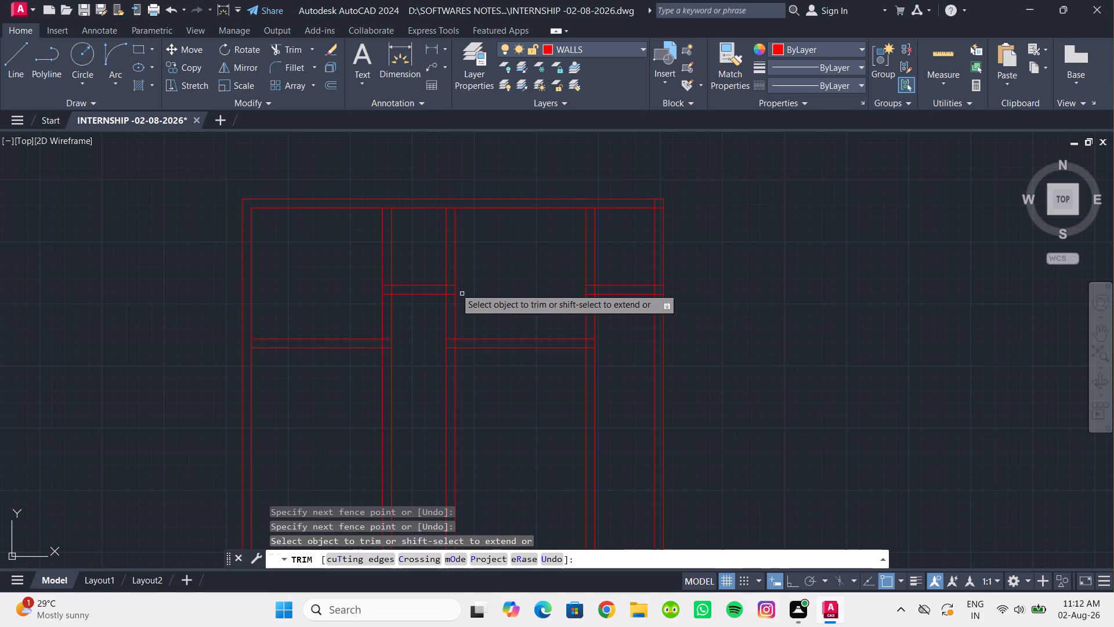
left_click(331, 85)
type("8'")
key("Return")
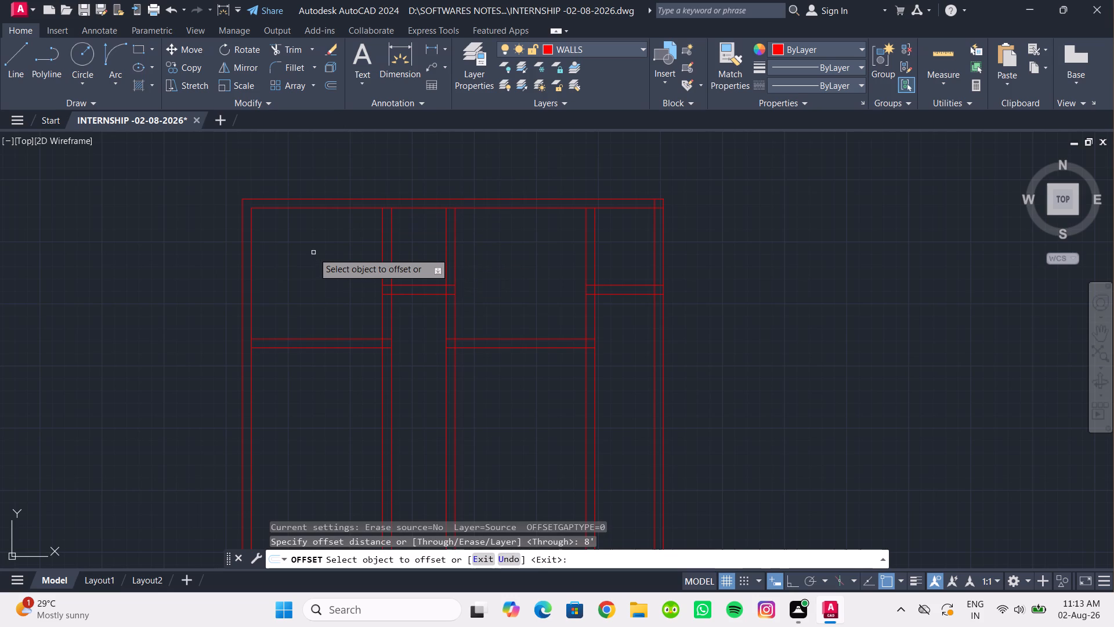
left_click(306, 344)
left_click(306, 348)
left_click(312, 381)
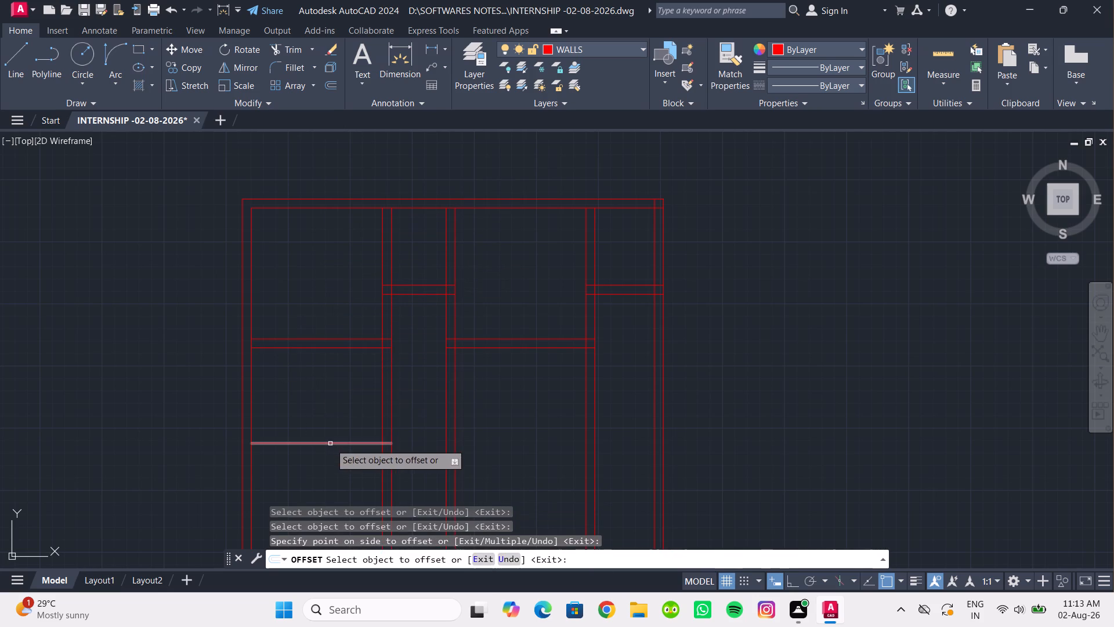
left_click(330, 444)
key("9")
key("Return")
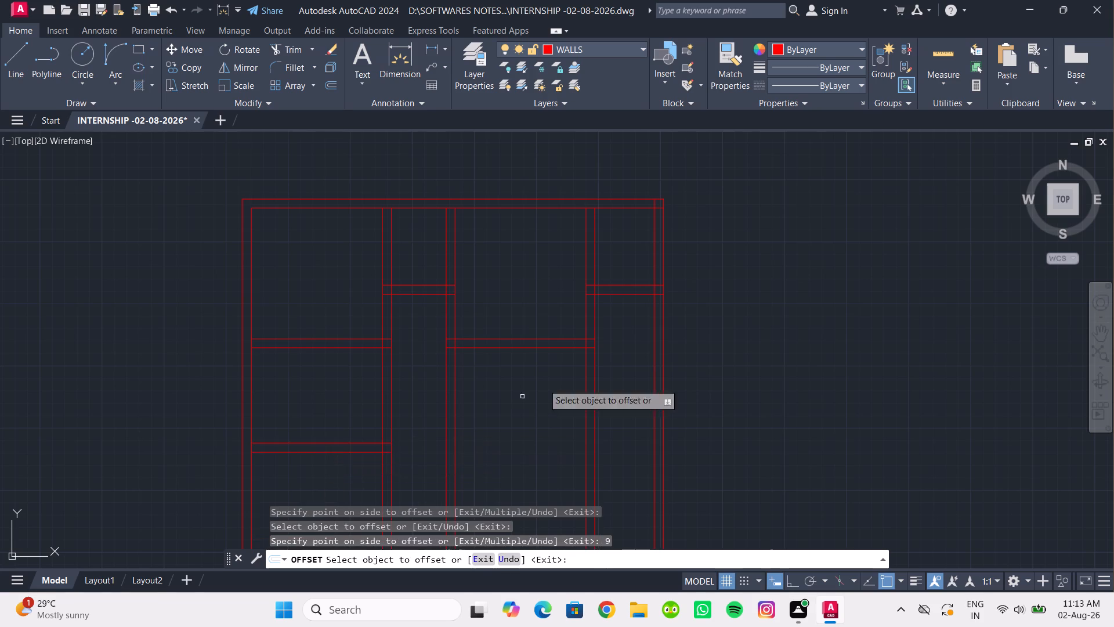
In the eastern 11' bay, offset the horizontal wall's south line 8' south, and offset the new line 9" south for the wall thickness.
left_click(552, 348)
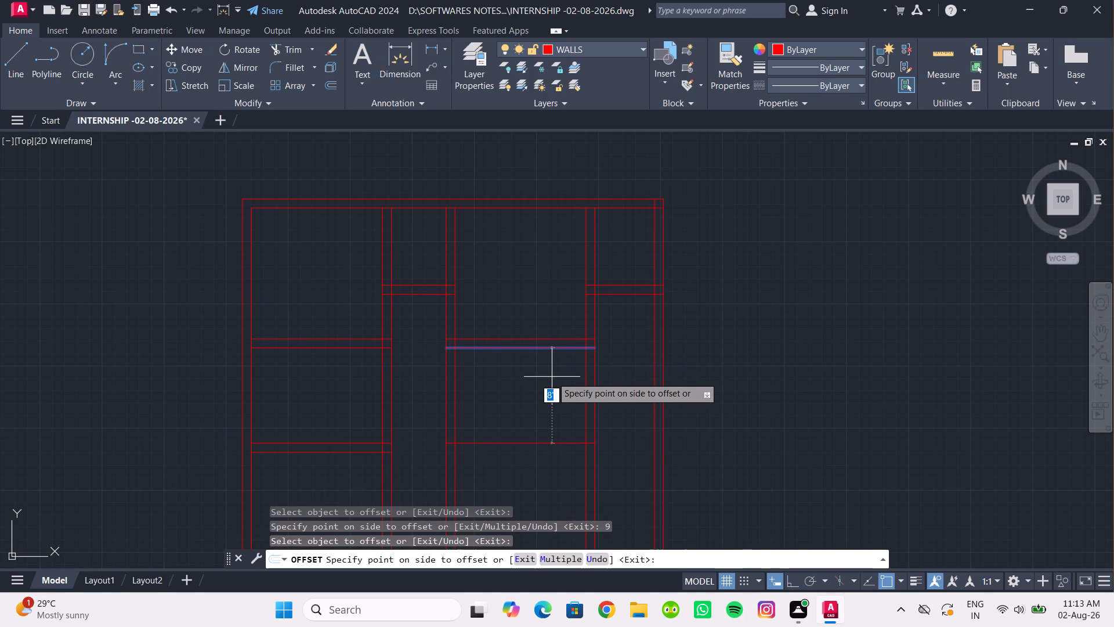
left_click(527, 377)
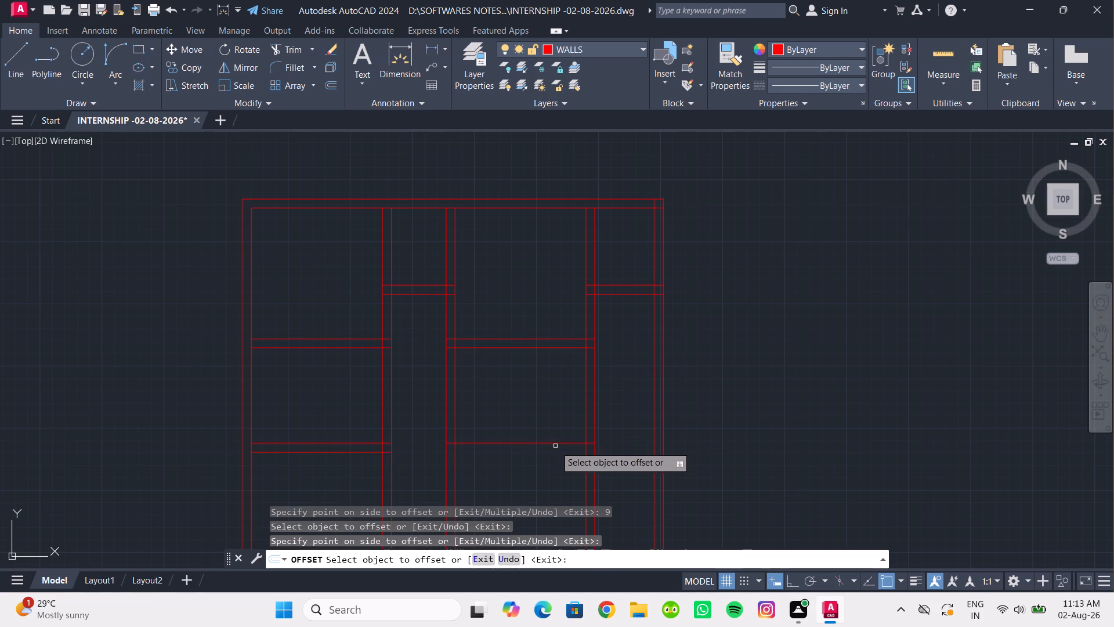
left_click(554, 445)
key("9")
key("Return")
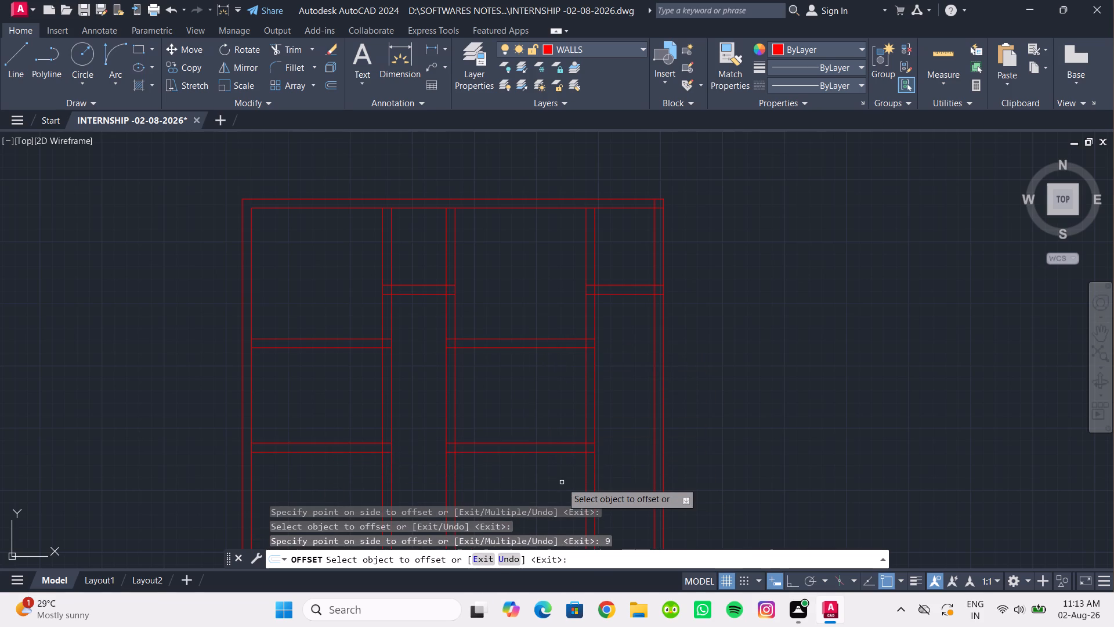
Offset the south line of the western bay's lowest wall 9'9" south, and offset that line 9" south to form the next wall.
scroll(494, 447, "down", 1)
middle_click_drag(493, 445, 478, 358)
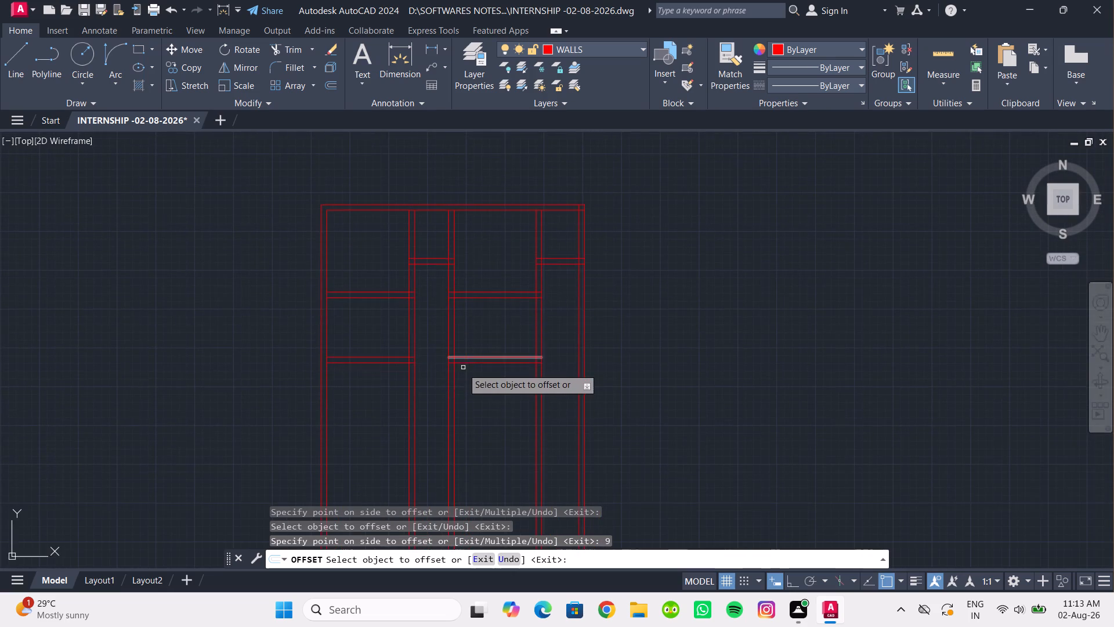
middle_click_drag(461, 371, 461, 333)
middle_click_drag(376, 365, 379, 339)
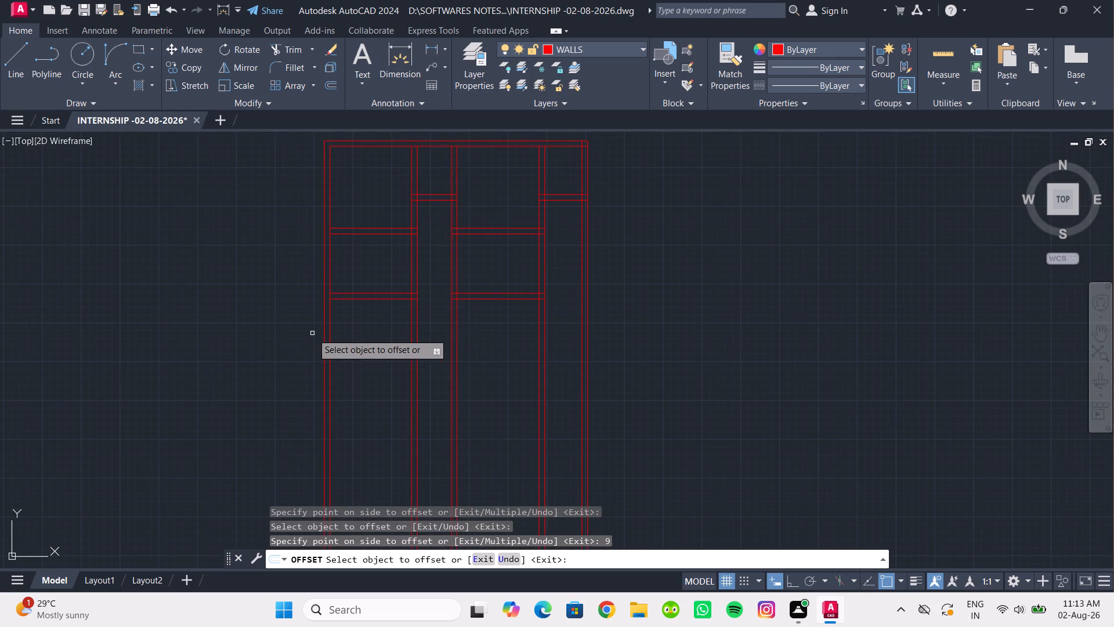
scroll(312, 333, "up", 1)
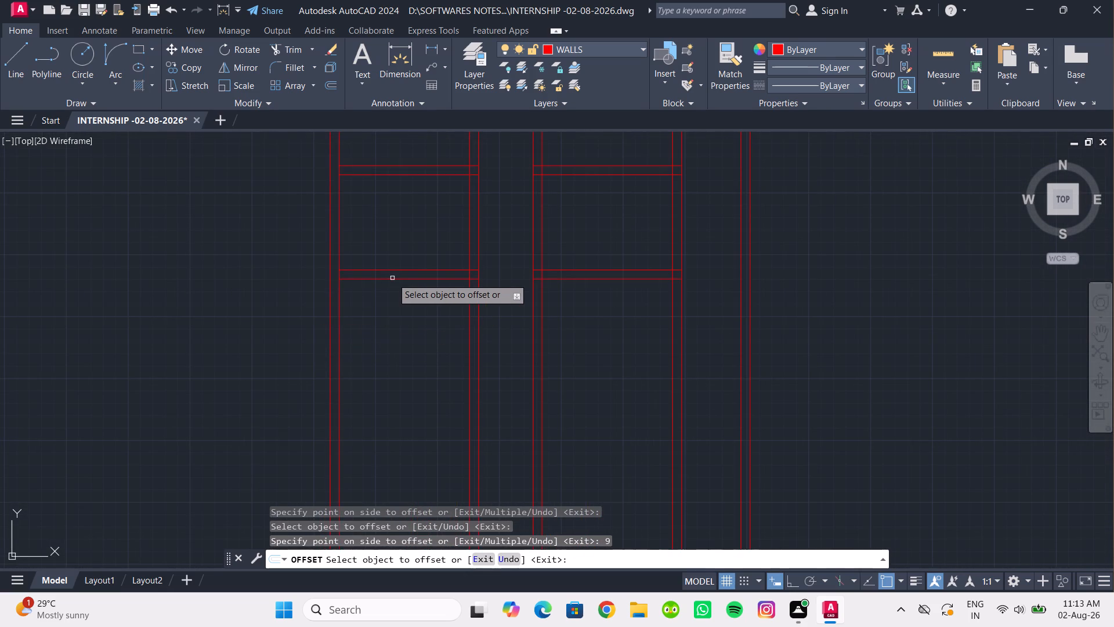
left_click(394, 278)
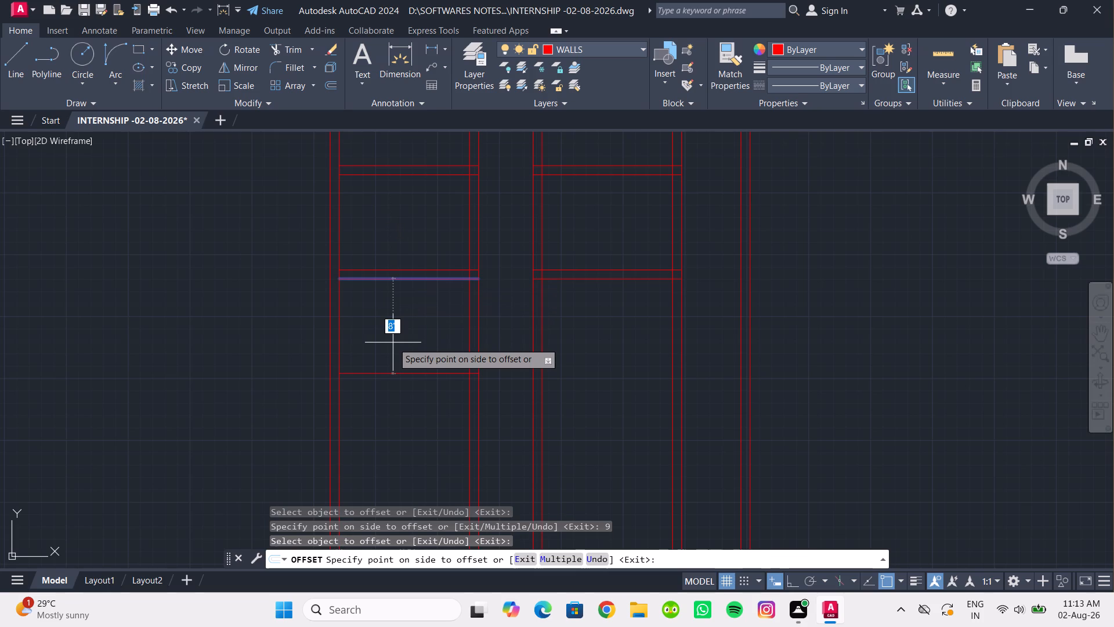
type("9'+")
key("BackSpace")
key("9")
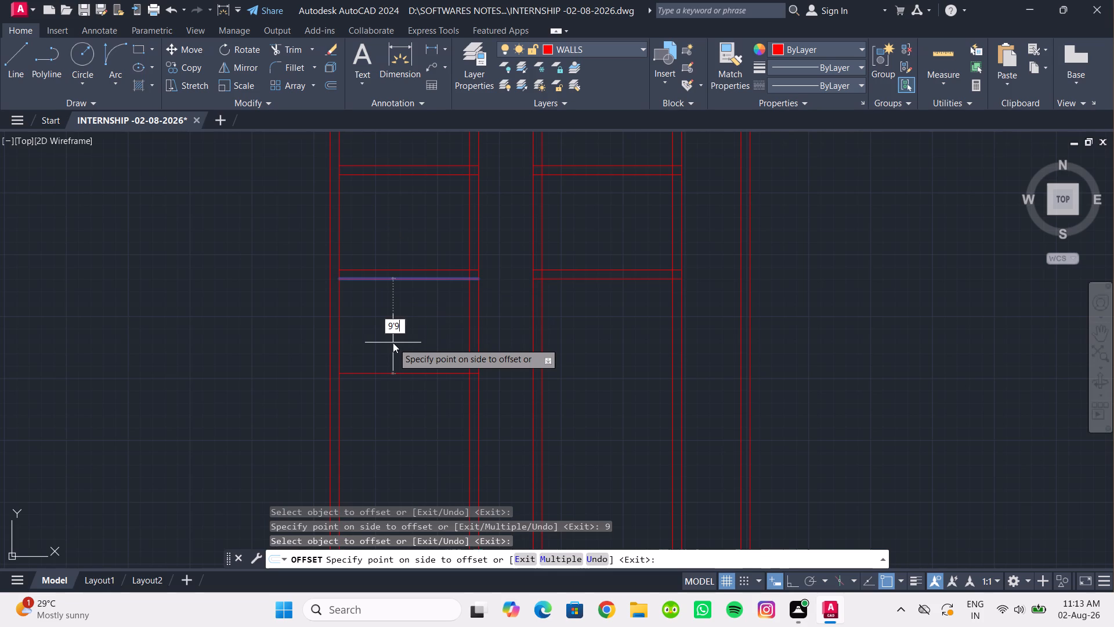
key("shift+quotedbl")
key("Return")
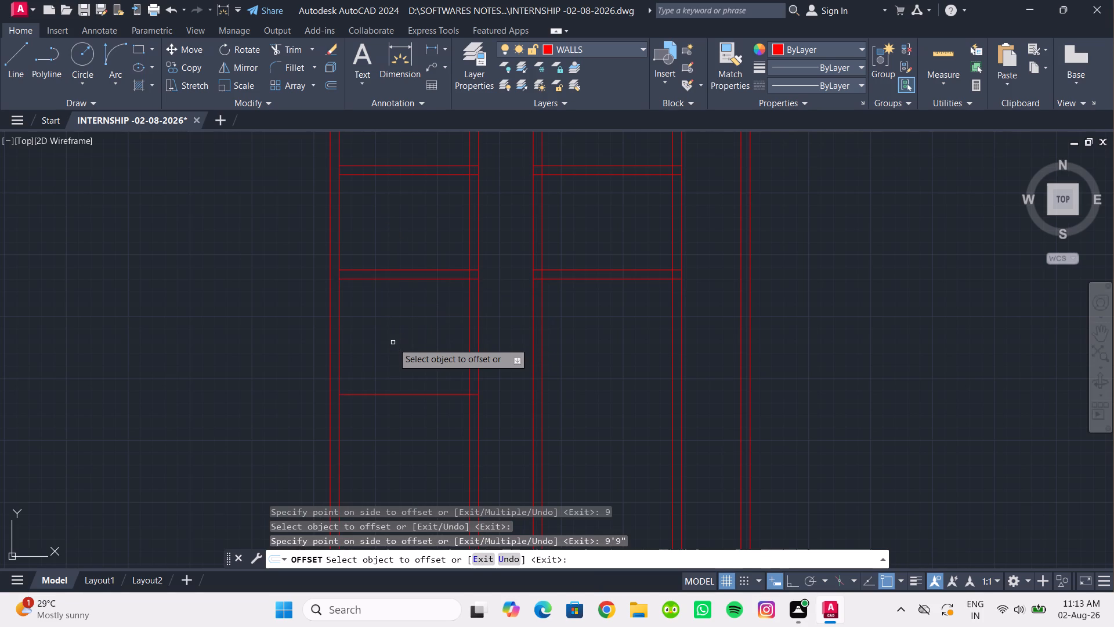
left_click(411, 396)
key("9")
key("Return")
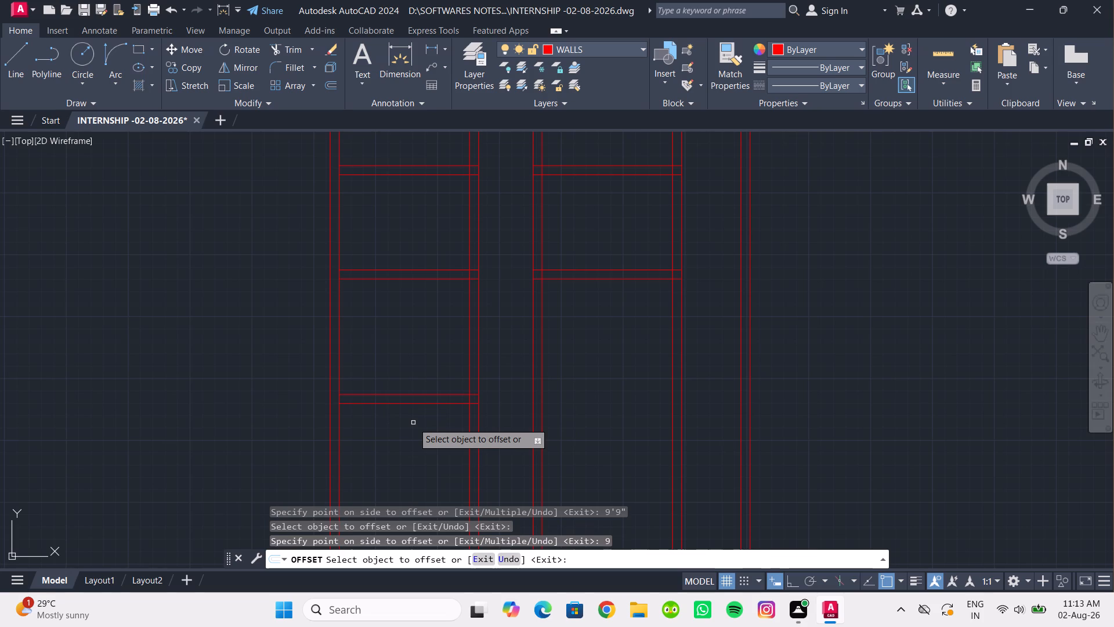
Offset the south line of the eastern 11' bay's lowest wall 9'9" south, and offset that line 9" south to form its wall.
left_click(596, 279)
key("9")
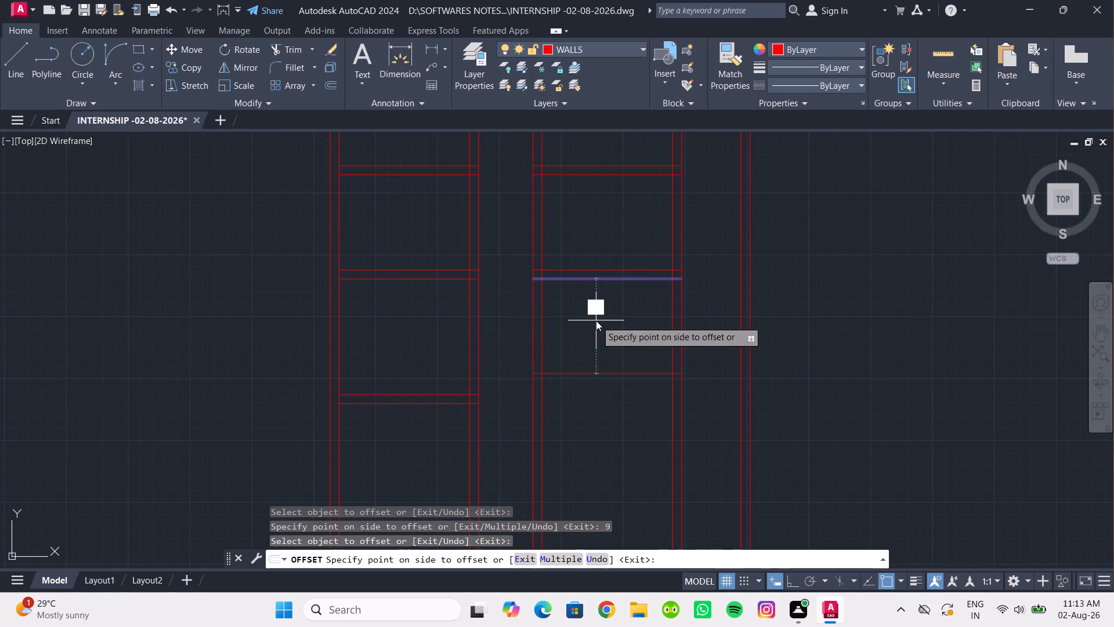
key("apostrophe")
type("9\"")
key("Return")
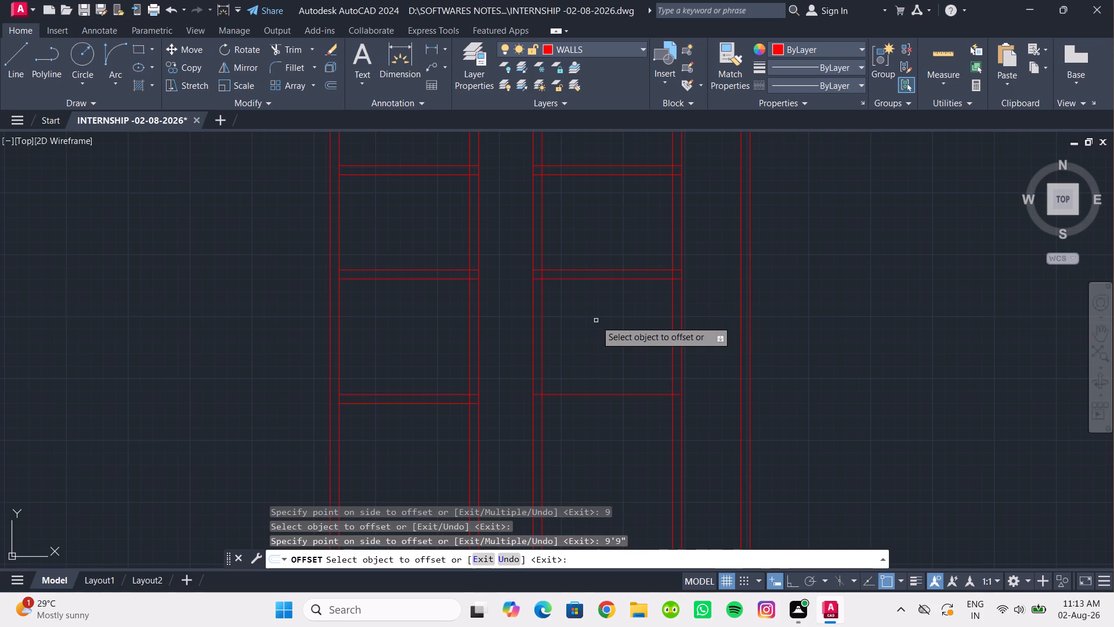
left_click(570, 395)
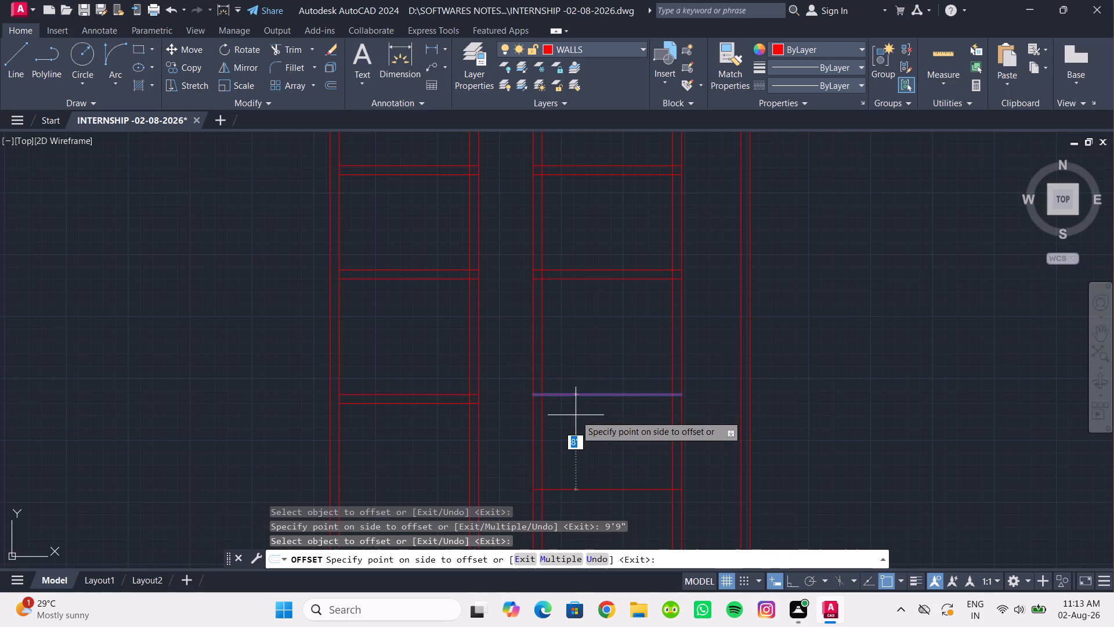
key("9")
key("Return")
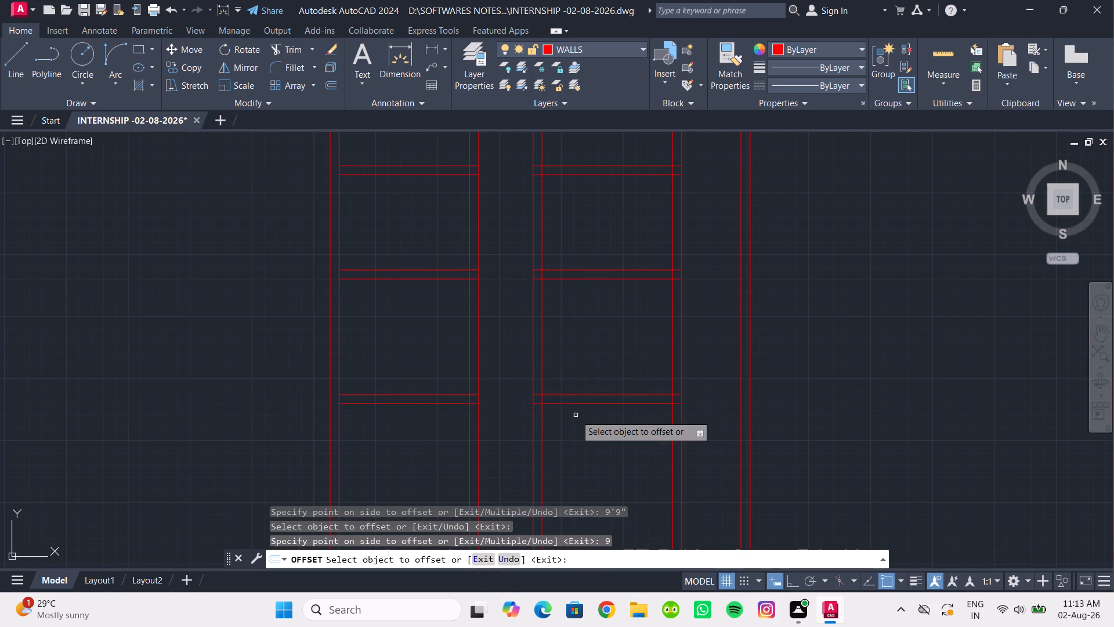
Offset the south line of the western bay's 9'9" offset wall 8' south, and offset the resulting line 9" south to form another wall.
scroll(554, 406, "down", 1)
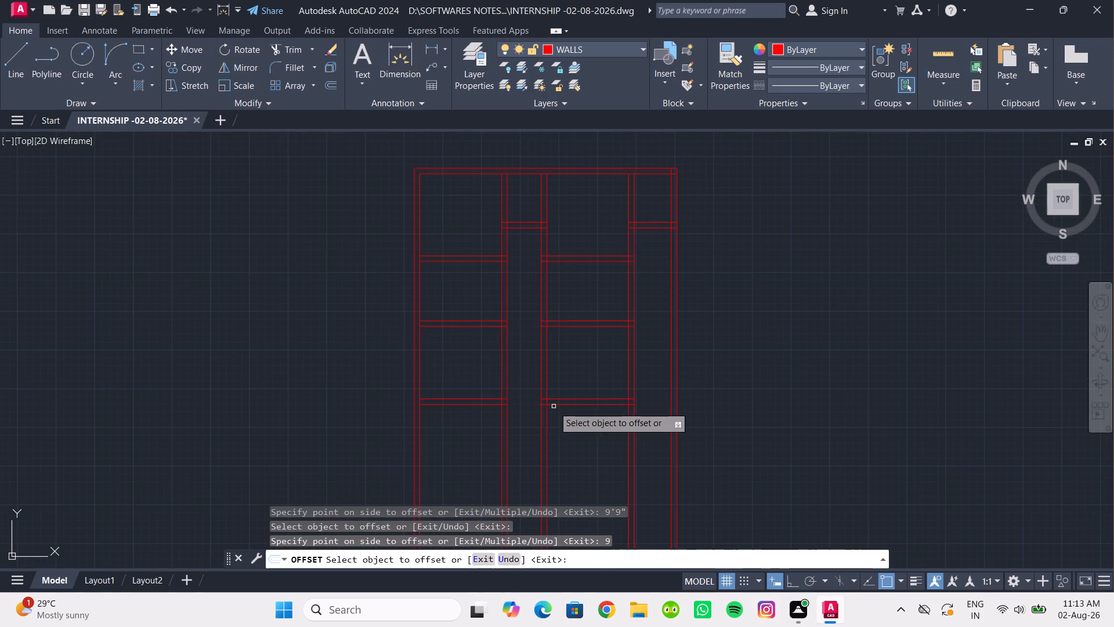
middle_click_drag(554, 406, 551, 326)
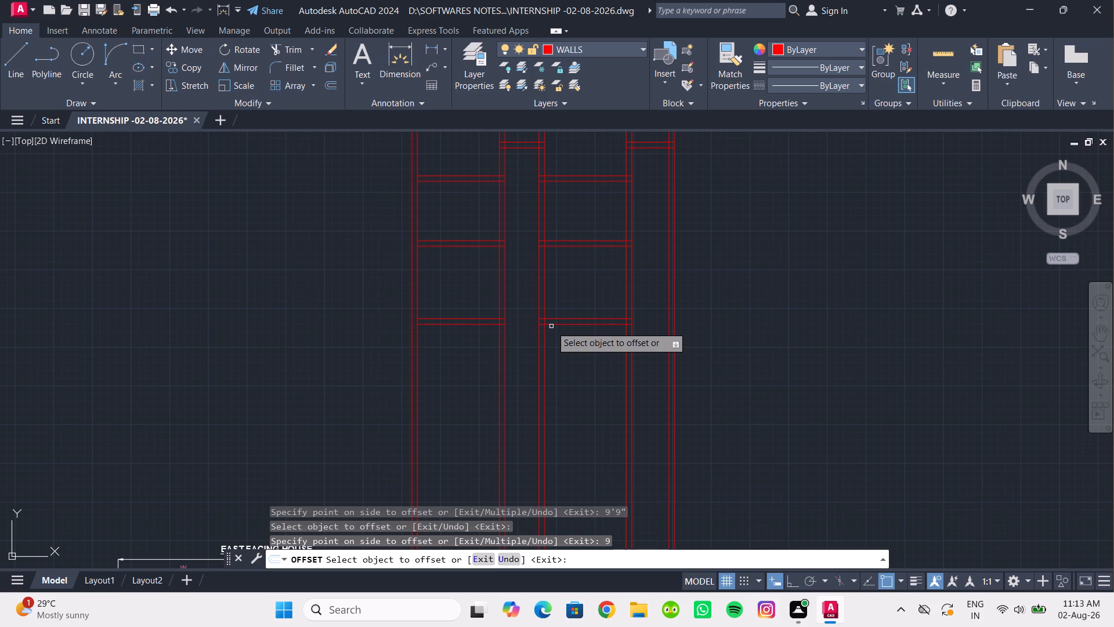
middle_click_drag(508, 363, 512, 345)
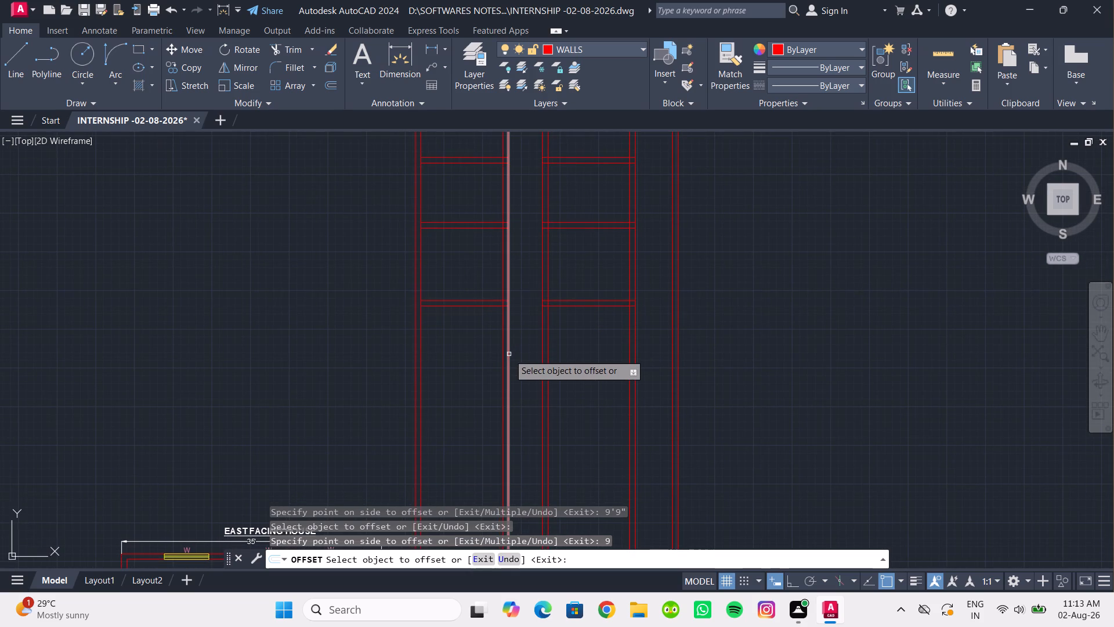
left_click(451, 308)
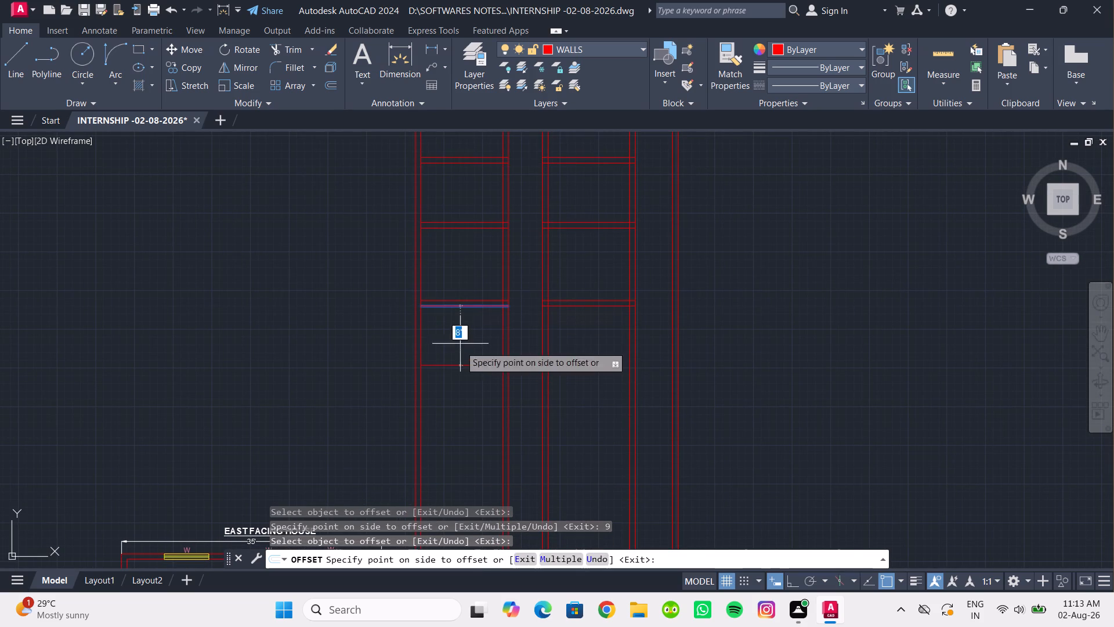
type("8'")
key("Return")
left_click(460, 365)
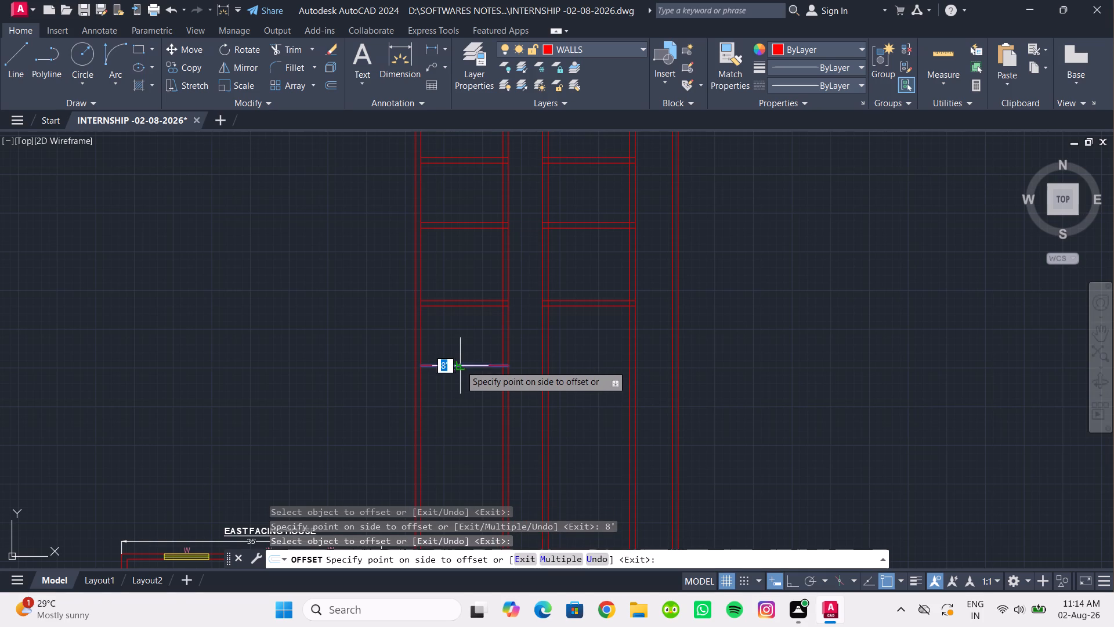
key("9")
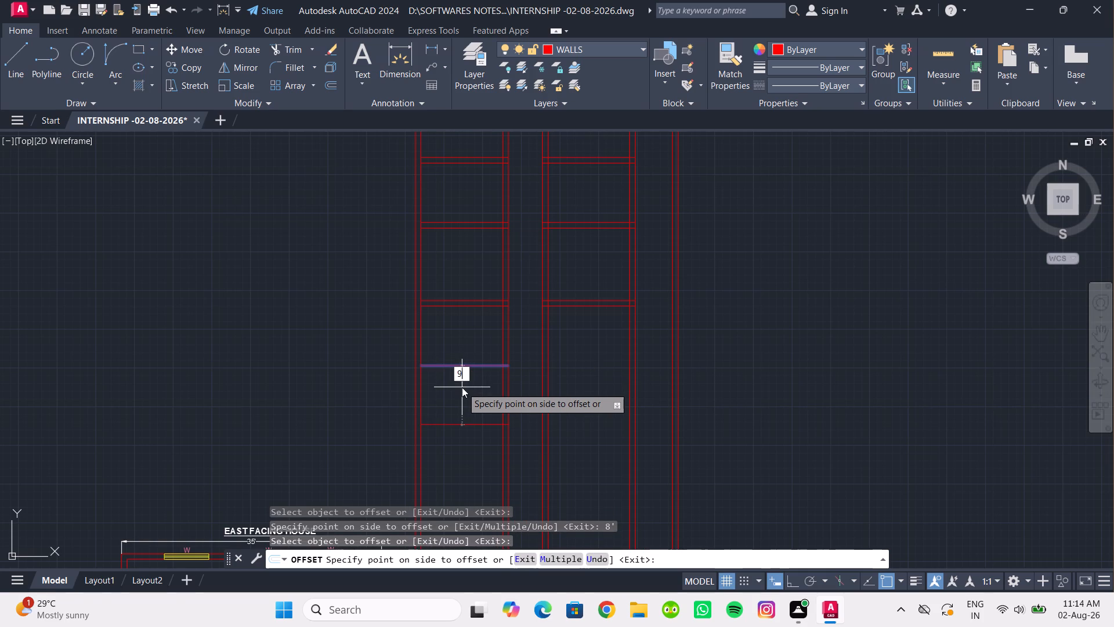
key("Return")
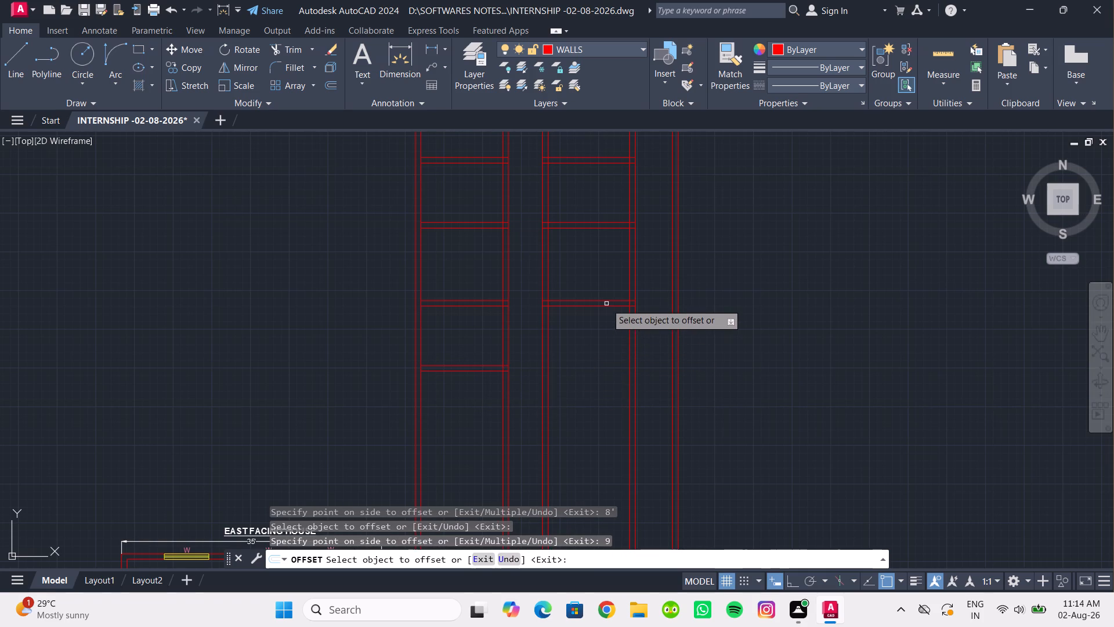
Offset the south line of the eastern 11' bay's lowest wall 8' south, and offset the new line 9" south for the wall thickness.
left_click(604, 308)
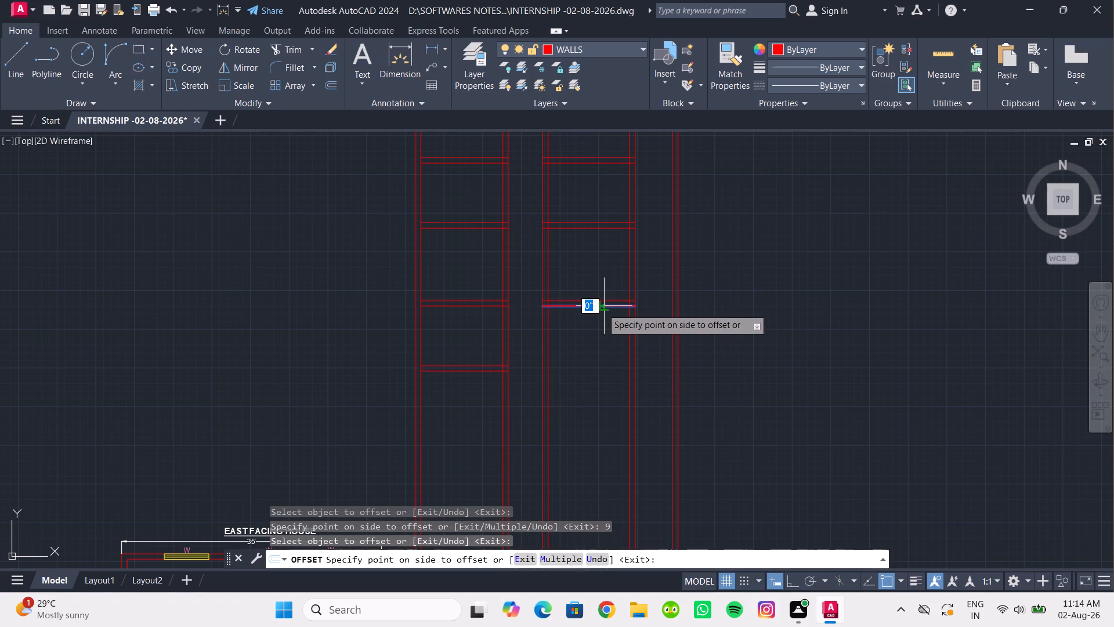
left_click(603, 337)
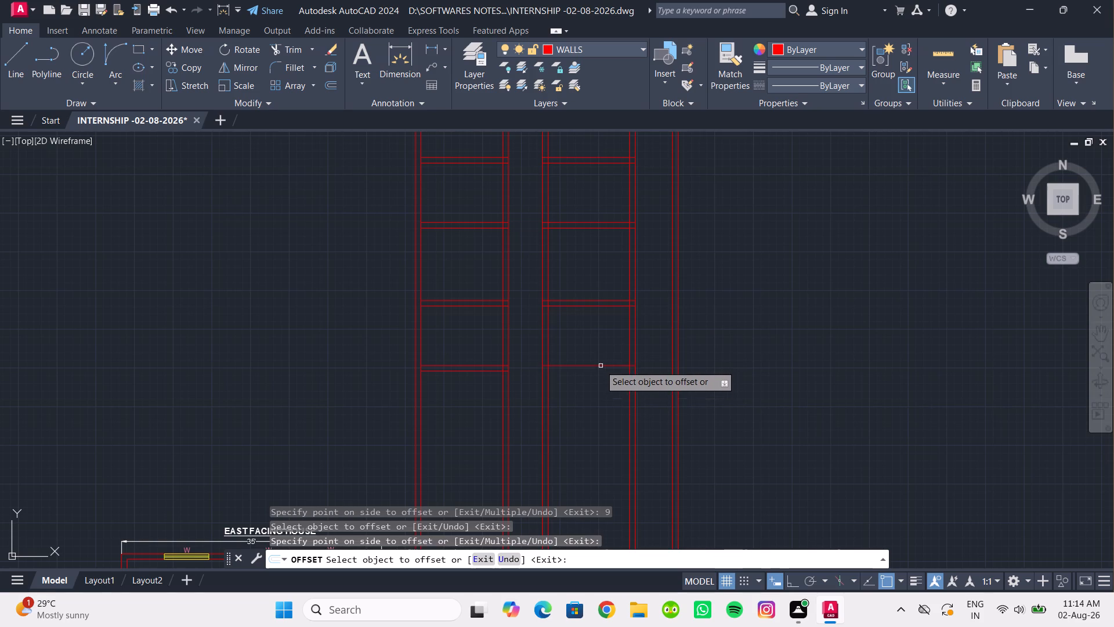
left_click(600, 365)
key("9")
key("Return")
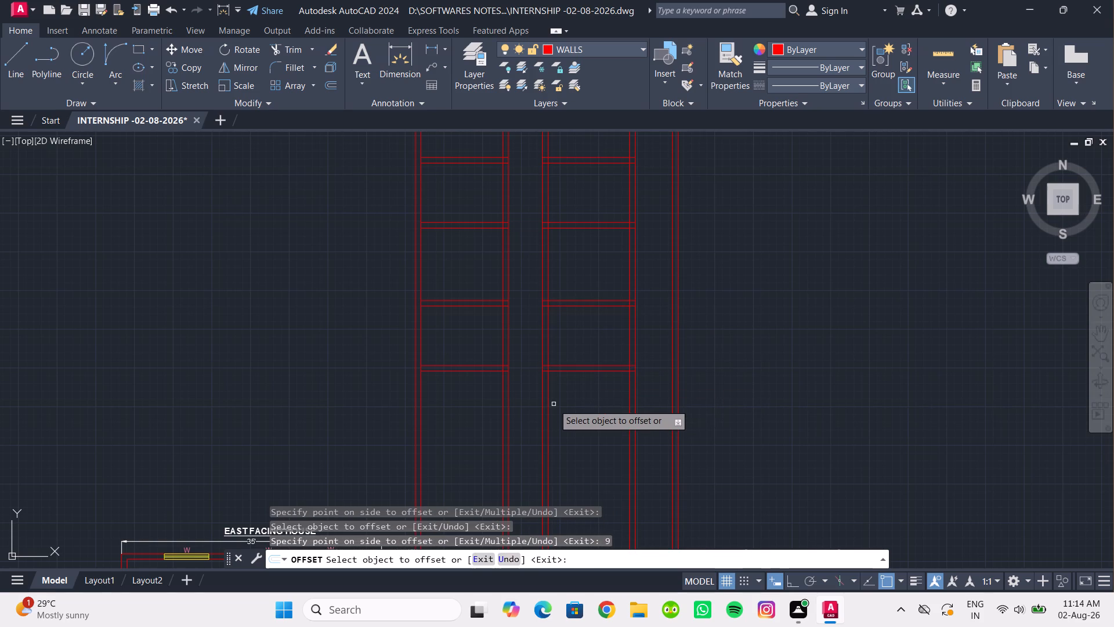
Extend the lowest horizontal wall lines west to the outer west wall line, across the 4'7" bay, and east to the inner east wall line.
middle_click_drag(554, 404, 541, 398)
key("Escape")
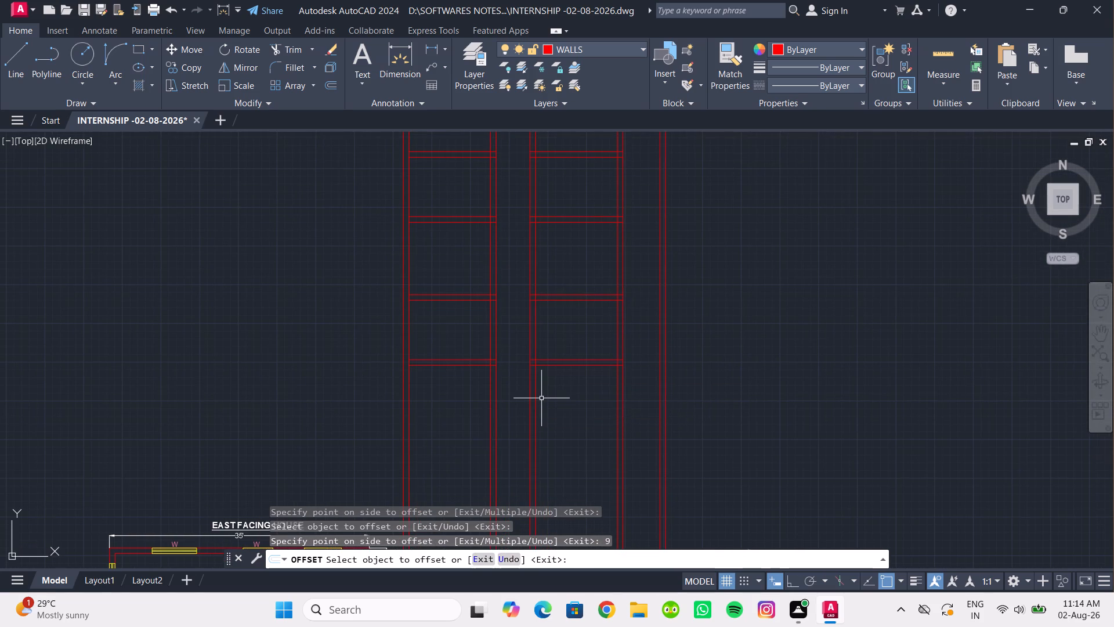
type("ex")
key("Return")
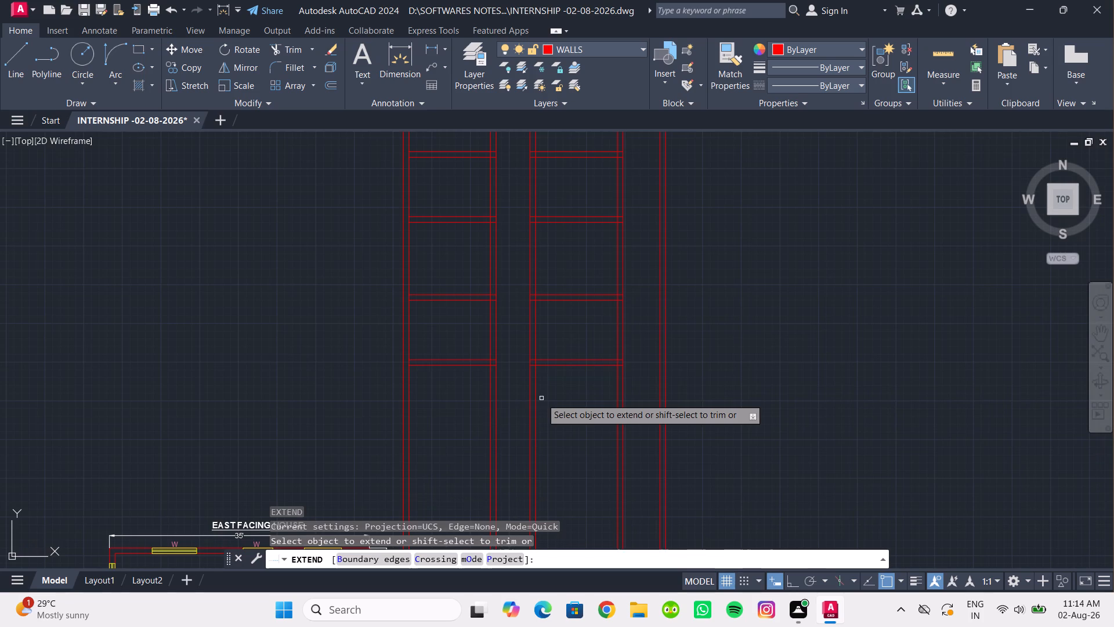
left_click_drag(426, 375, 421, 336)
left_click_drag(483, 372, 478, 333)
left_click(609, 381)
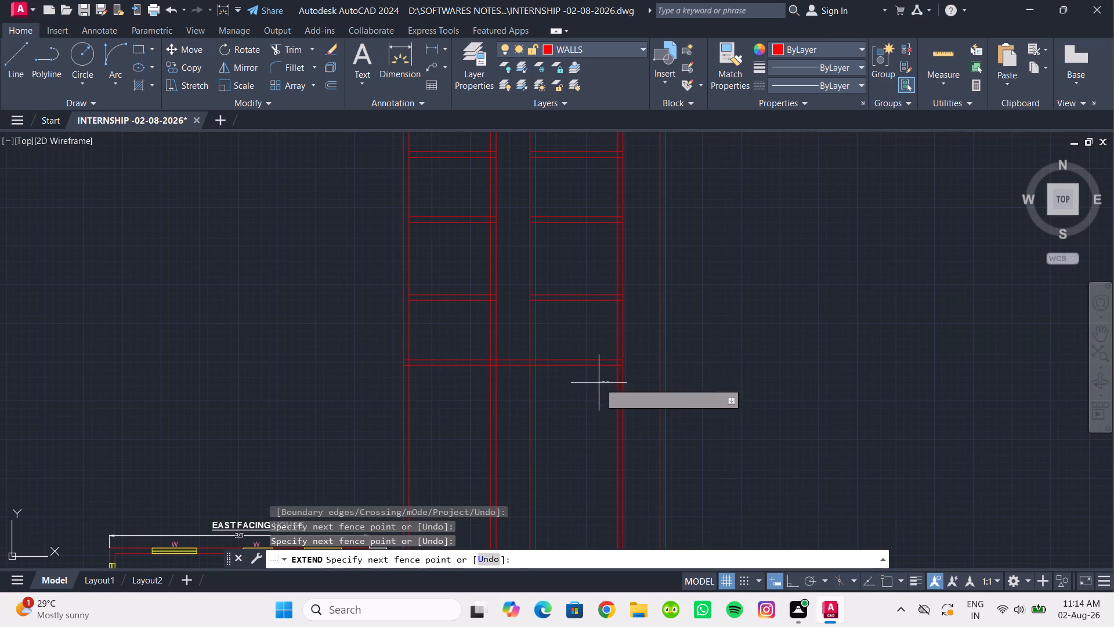
left_click(618, 330)
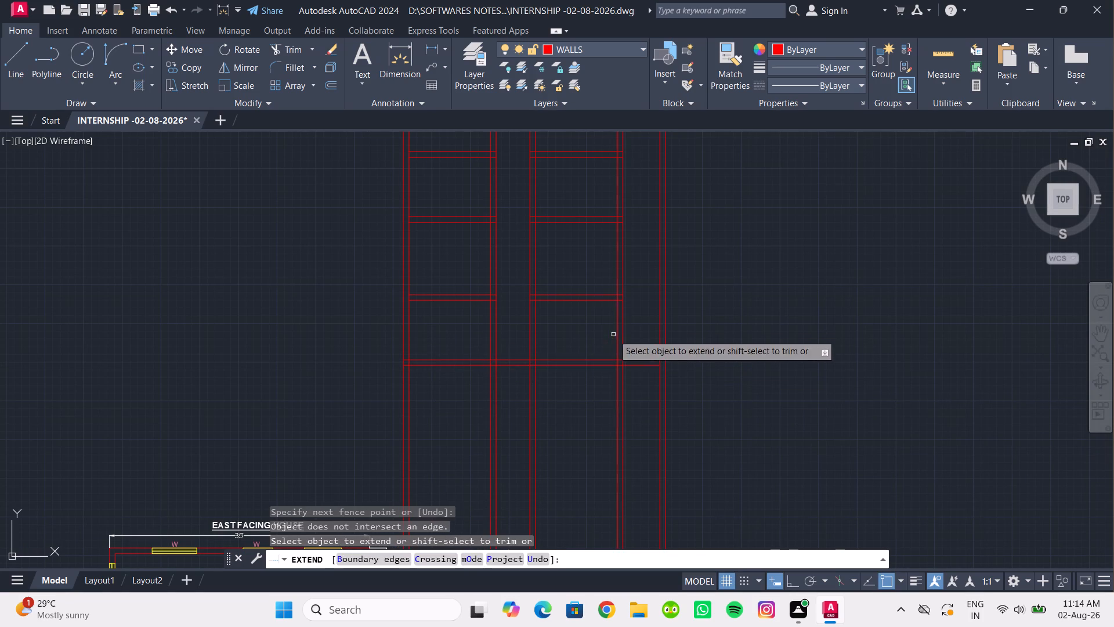
Extend the lowest horizontal wall lines east to the outer east wall line.
left_click_drag(656, 379, 651, 334)
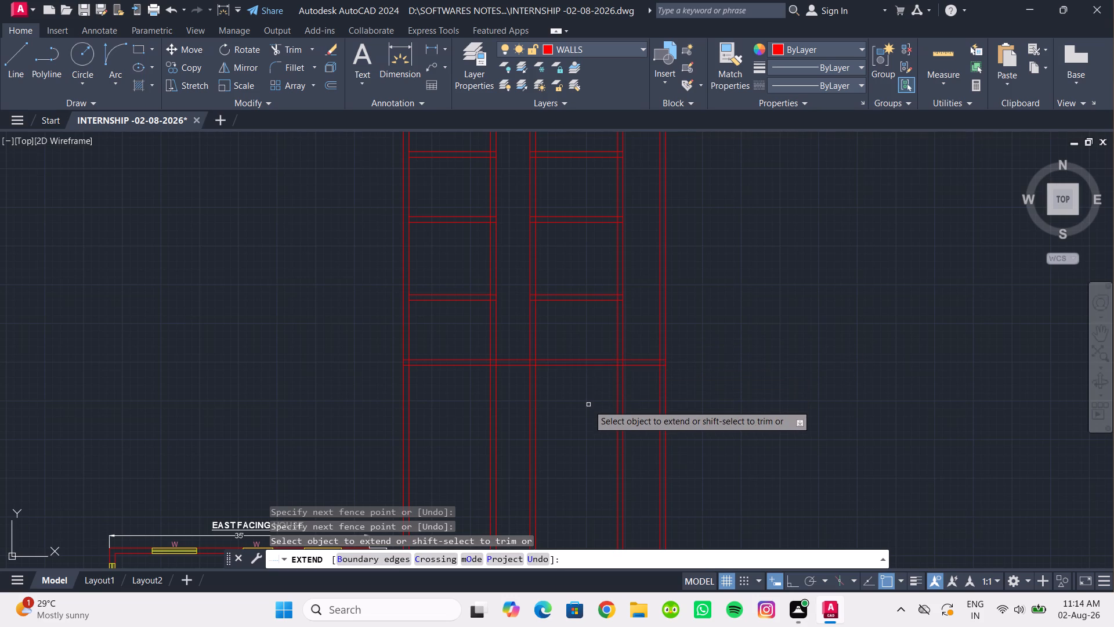
key("Escape")
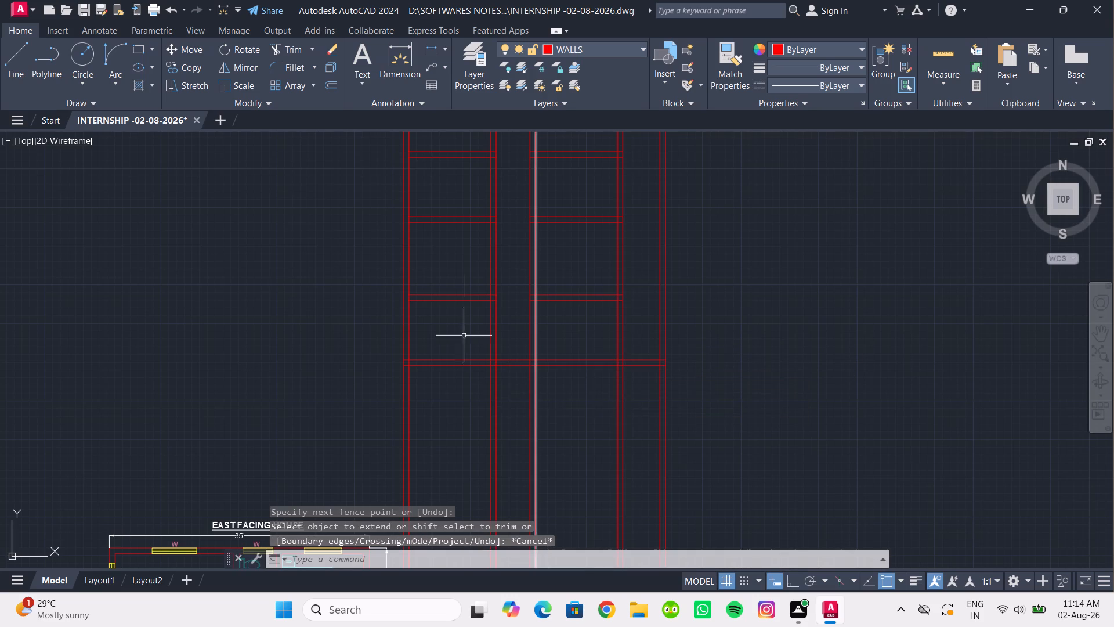
Offset both south lines of the lowest horizontal wall, west and east halves, 6'6" south.
left_click(331, 83)
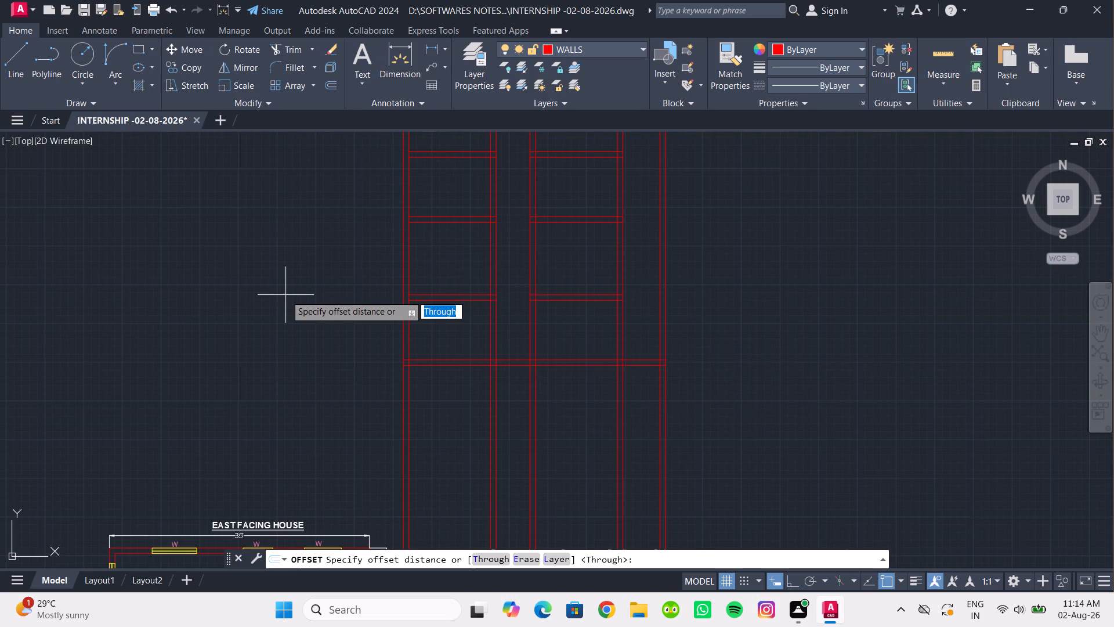
type("6'")
key("shift+quotedbl")
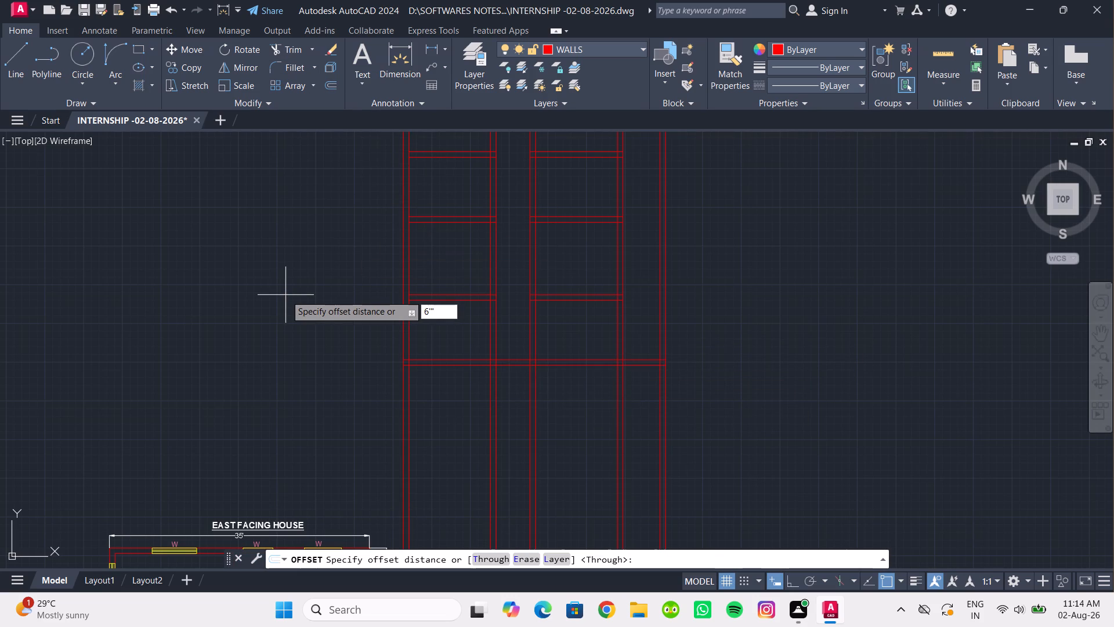
key("BackSpace")
type("6\"")
key("Return")
left_click(436, 366)
left_click(443, 401)
left_click(556, 370)
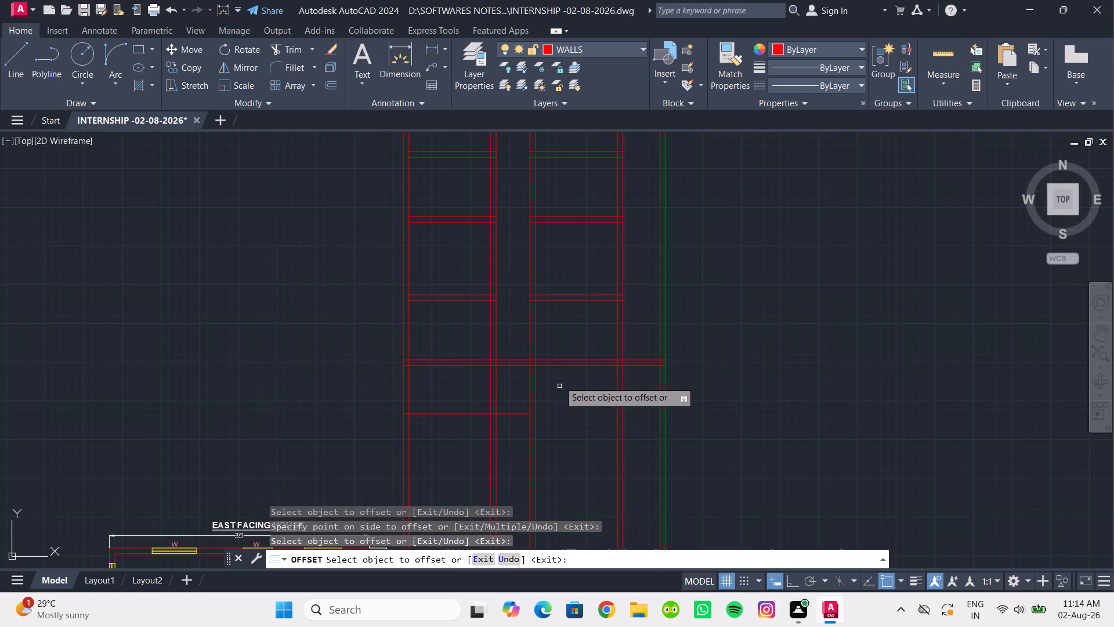
left_click(562, 366)
left_click(568, 404)
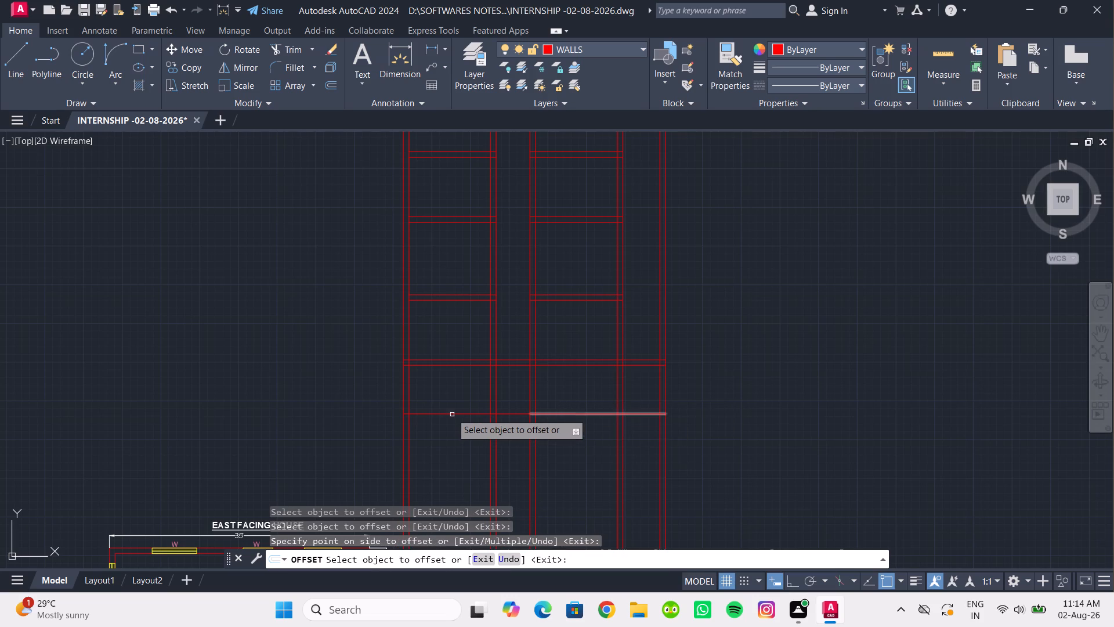
Offset the two new southern lines 9" south to form the plan's bottom exterior wall.
left_click(449, 415)
key("9")
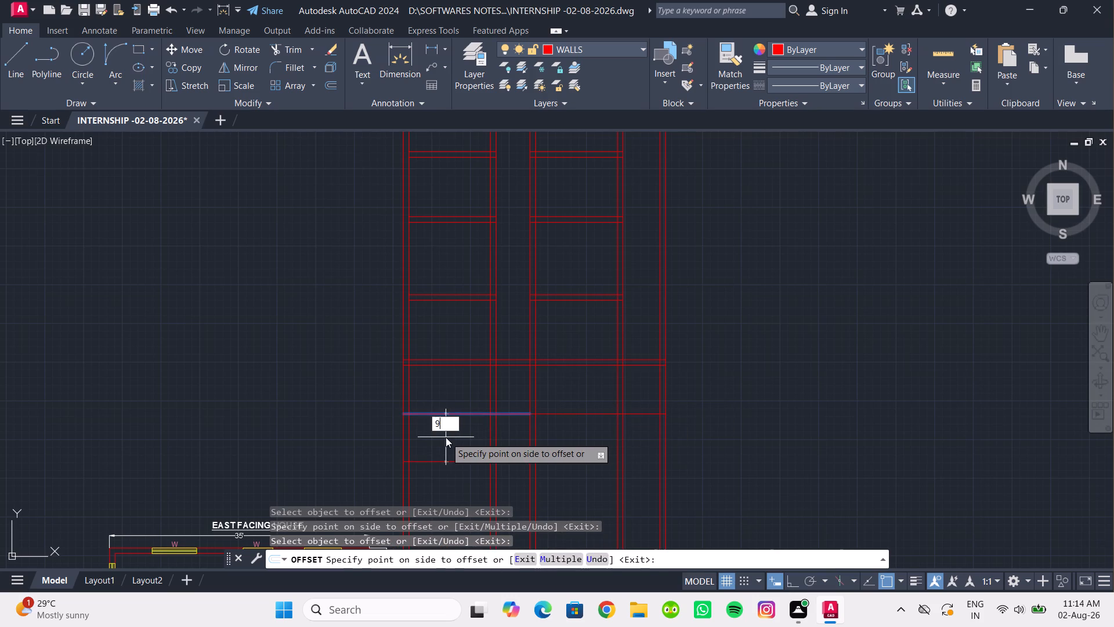
key("Return")
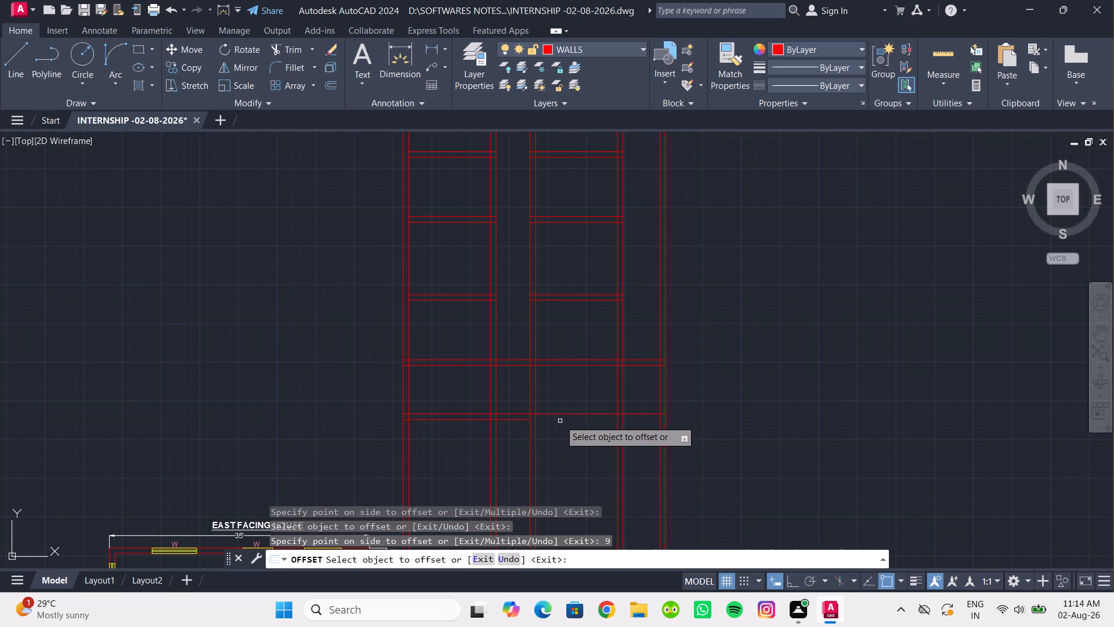
left_click(557, 415)
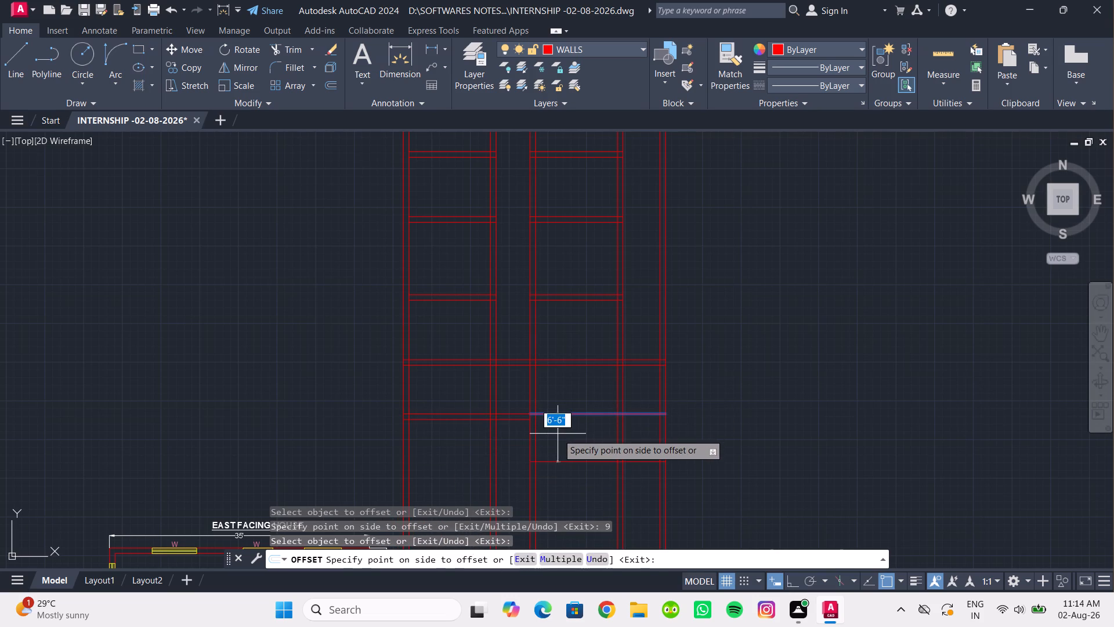
key("9")
key("Return")
middle_click_drag(561, 446, 540, 410)
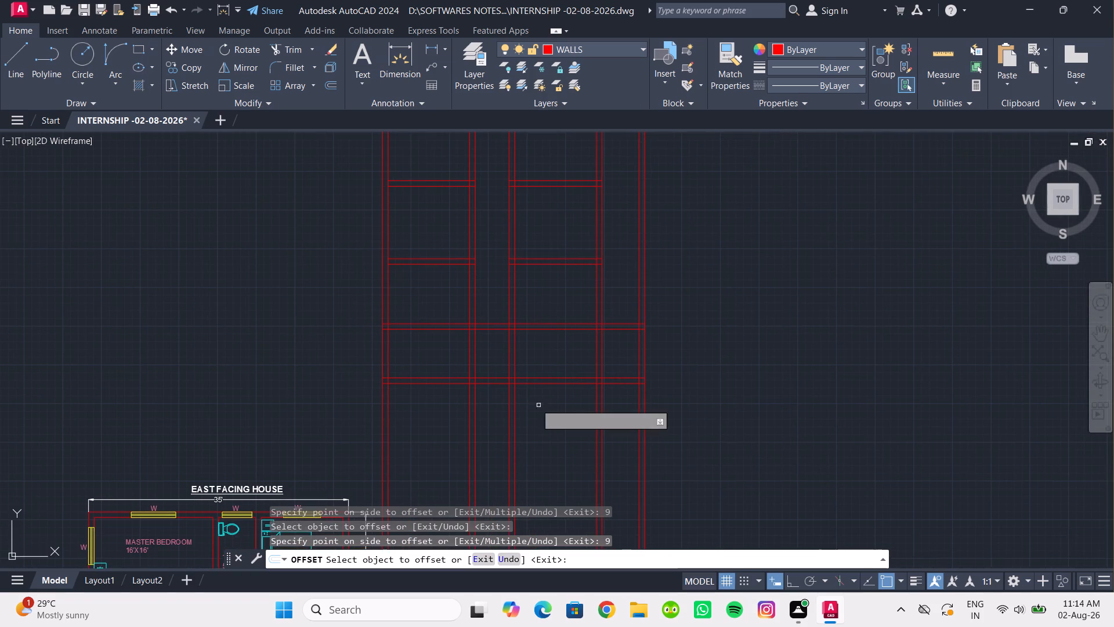
key("Escape")
Trim all vertical wall lines that run past the new southern exterior wall.
type("tr")
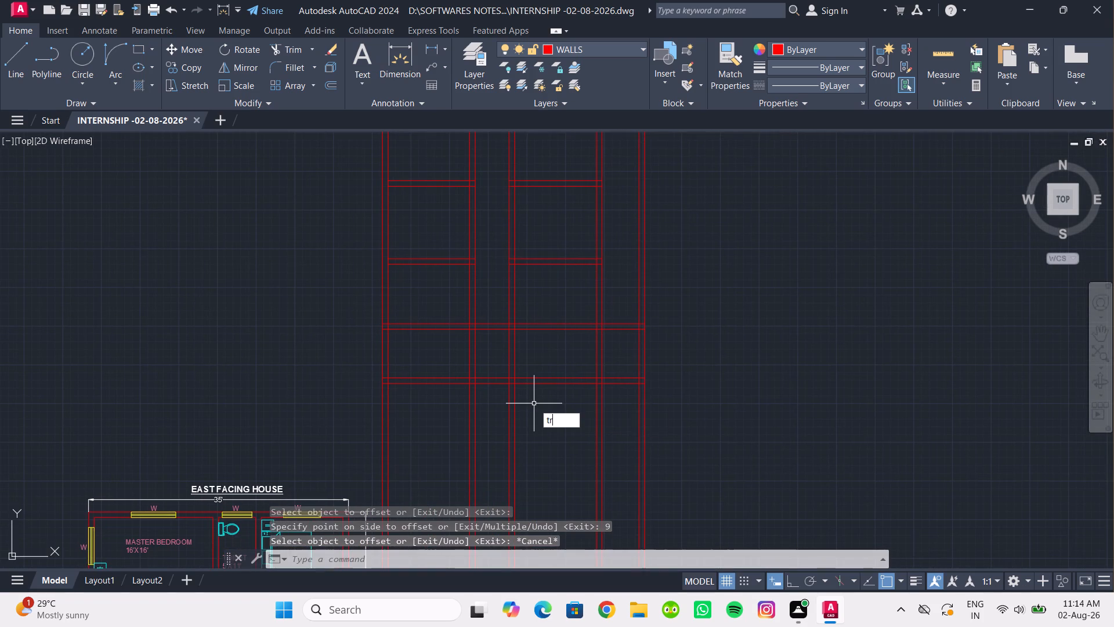
key("Return")
left_click_drag(697, 431, 407, 456)
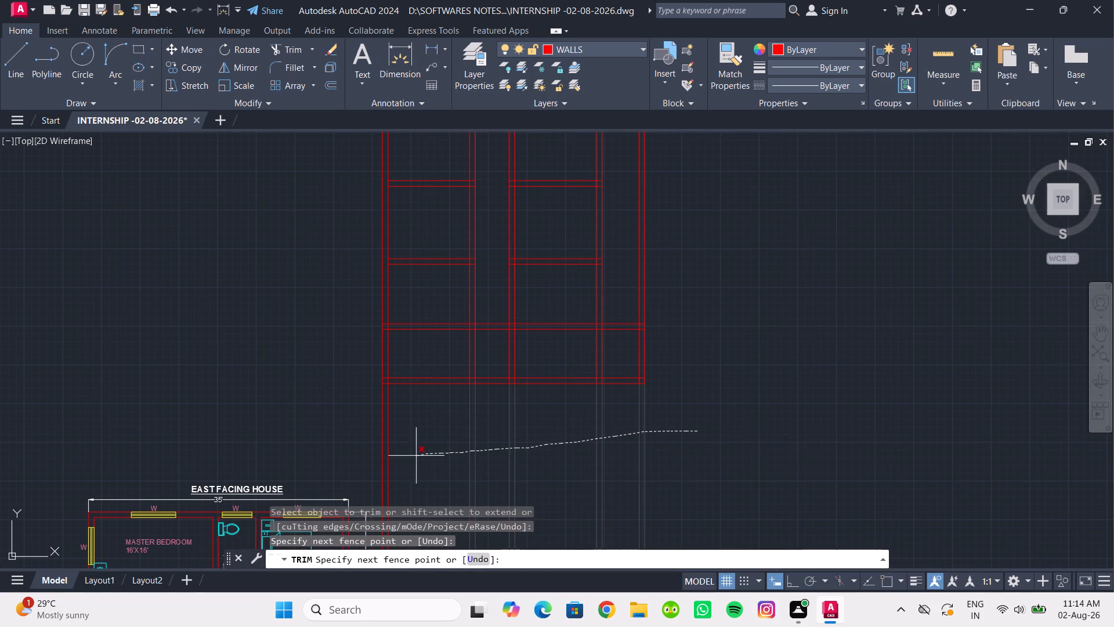
left_click_drag(407, 456, 350, 455)
Trim the east walls of the western and eastern 11' bays along the third room from the north.
scroll(404, 412, "down", 2)
middle_click_drag(404, 416, 408, 444)
scroll(422, 444, "up", 1)
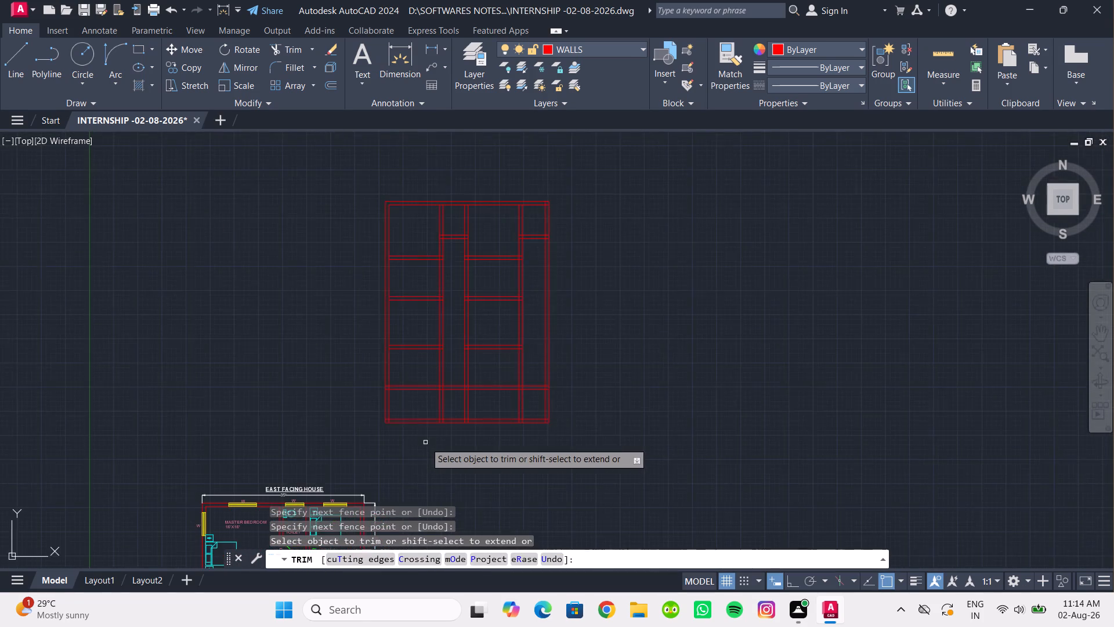
middle_click_drag(425, 442, 418, 453)
scroll(418, 453, "up", 1)
middle_click_drag(418, 453, 414, 484)
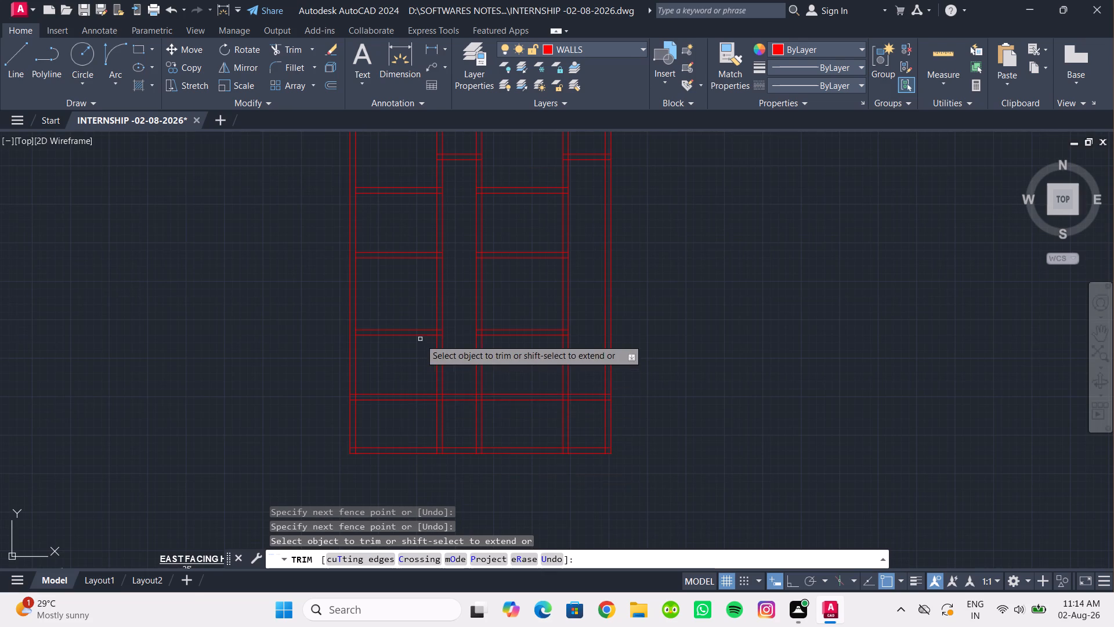
middle_click_drag(420, 339, 415, 432)
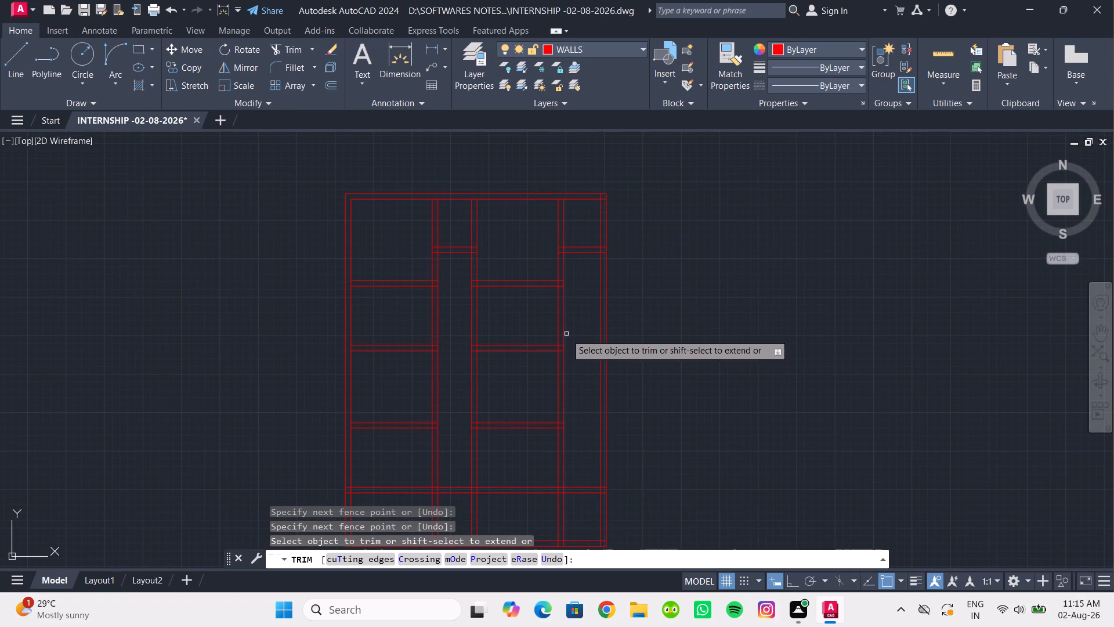
left_click_drag(583, 390, 509, 382)
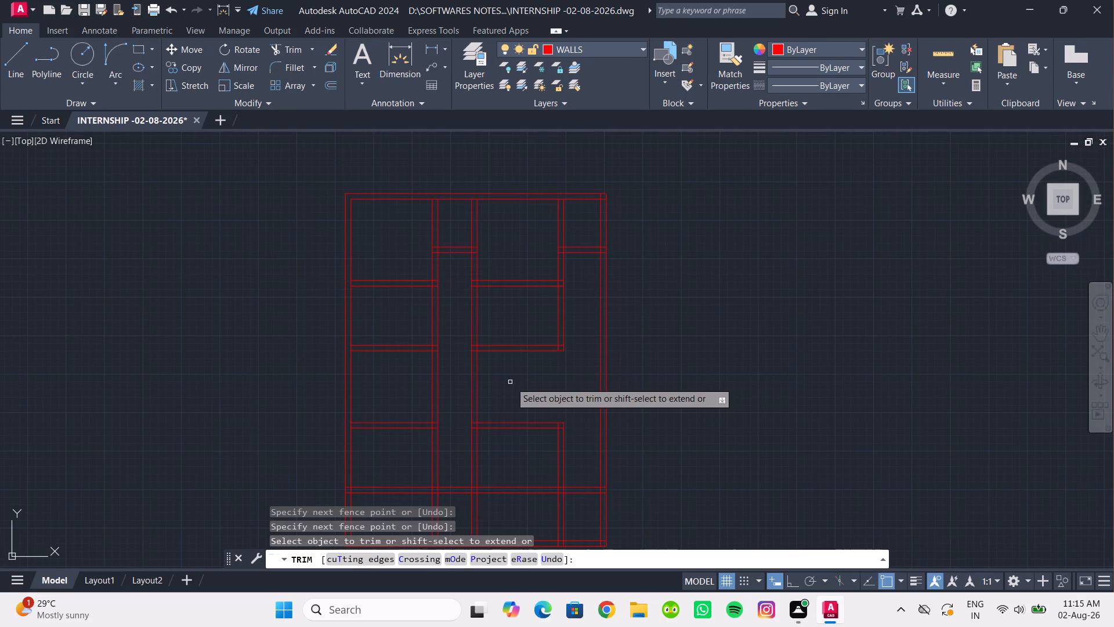
left_click_drag(411, 385, 448, 395)
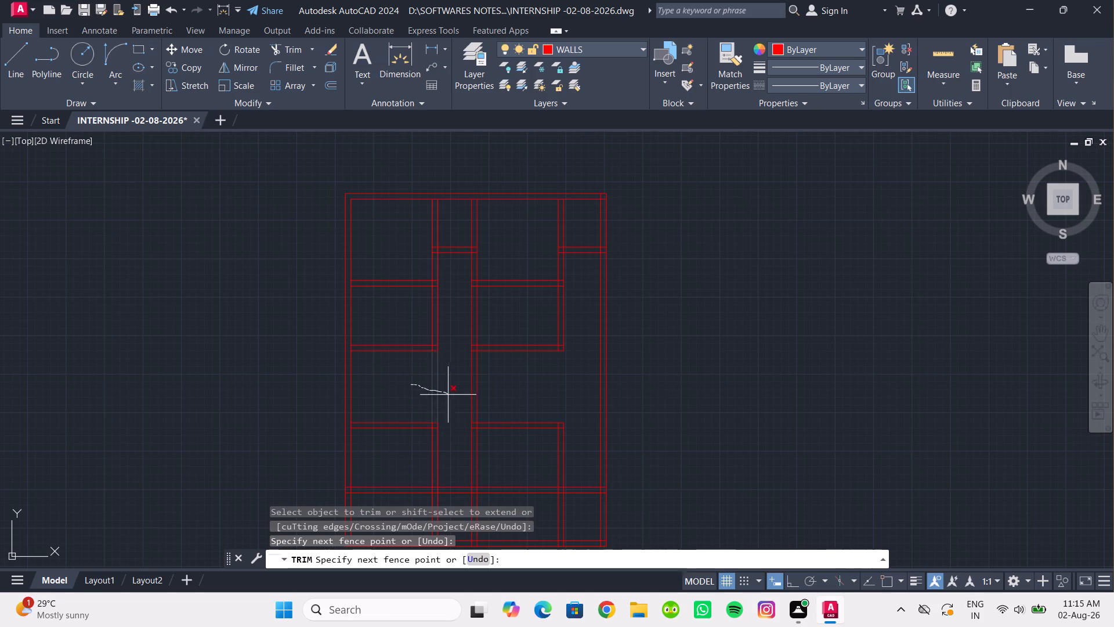
left_click_drag(448, 395, 454, 398)
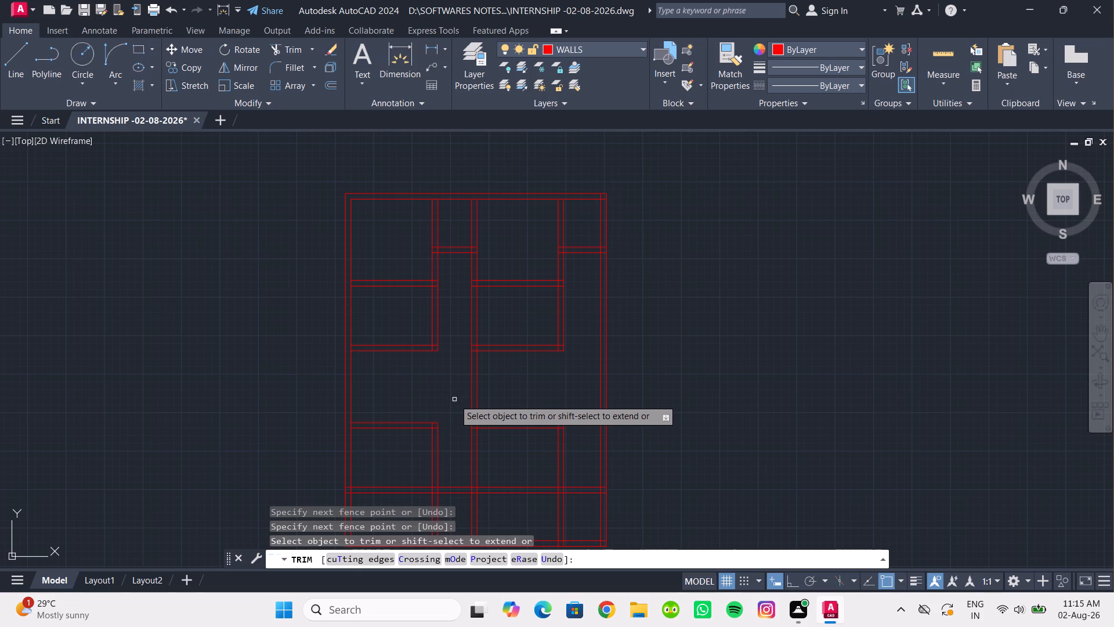
Trim the interior vertical wall lines out of the 6'6" southern strip, including their stubs inside the bottom exterior wall.
middle_click_drag(456, 401, 436, 260)
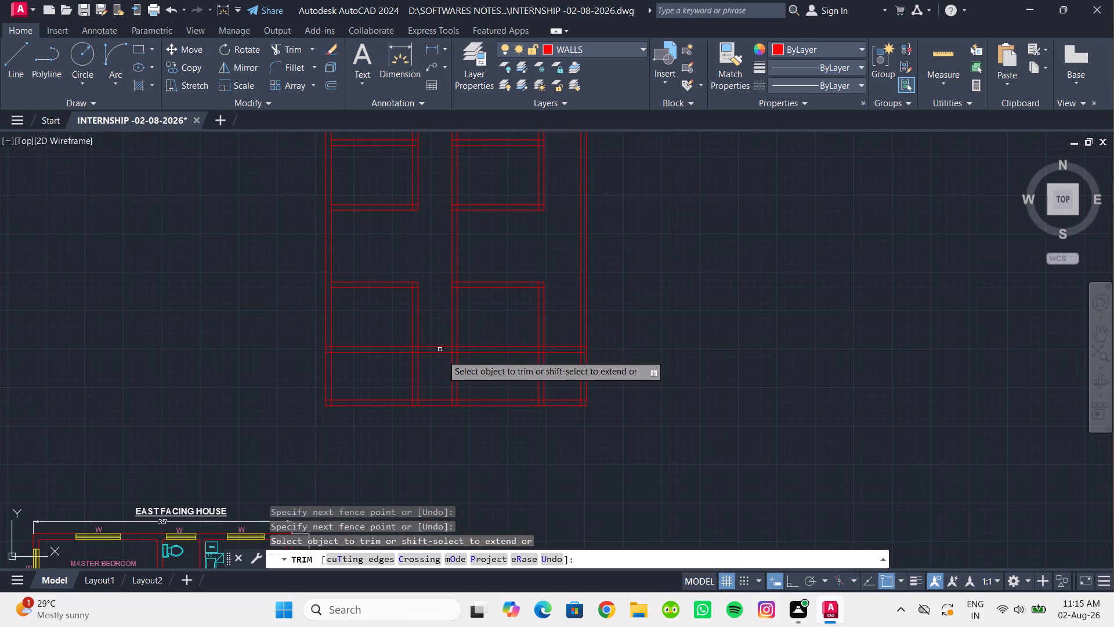
left_click_drag(389, 374, 556, 390)
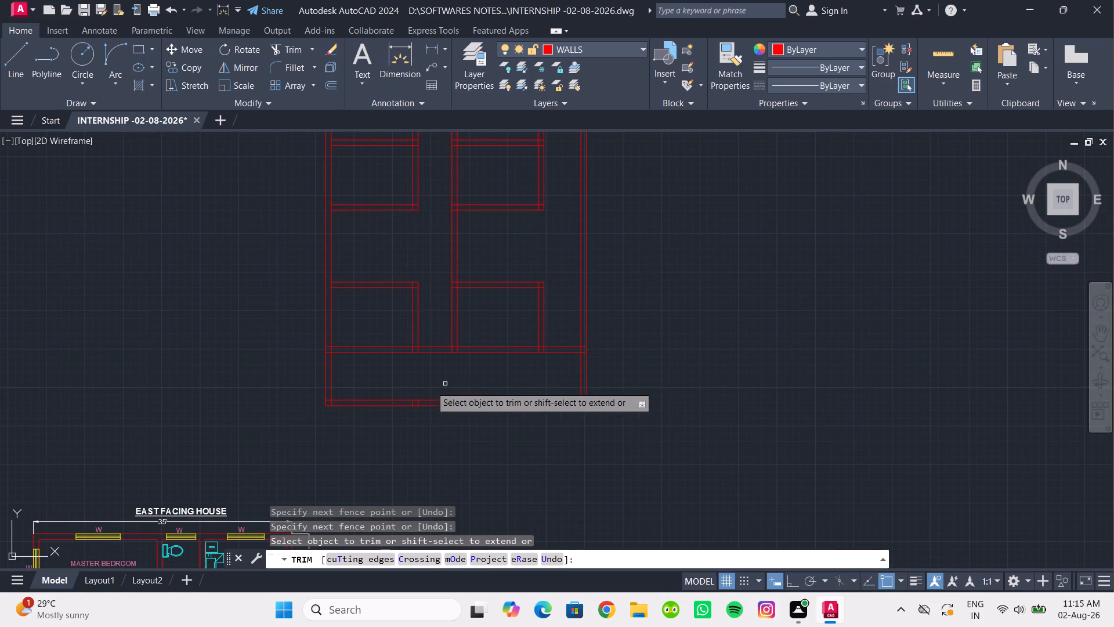
scroll(431, 412, "up", 4)
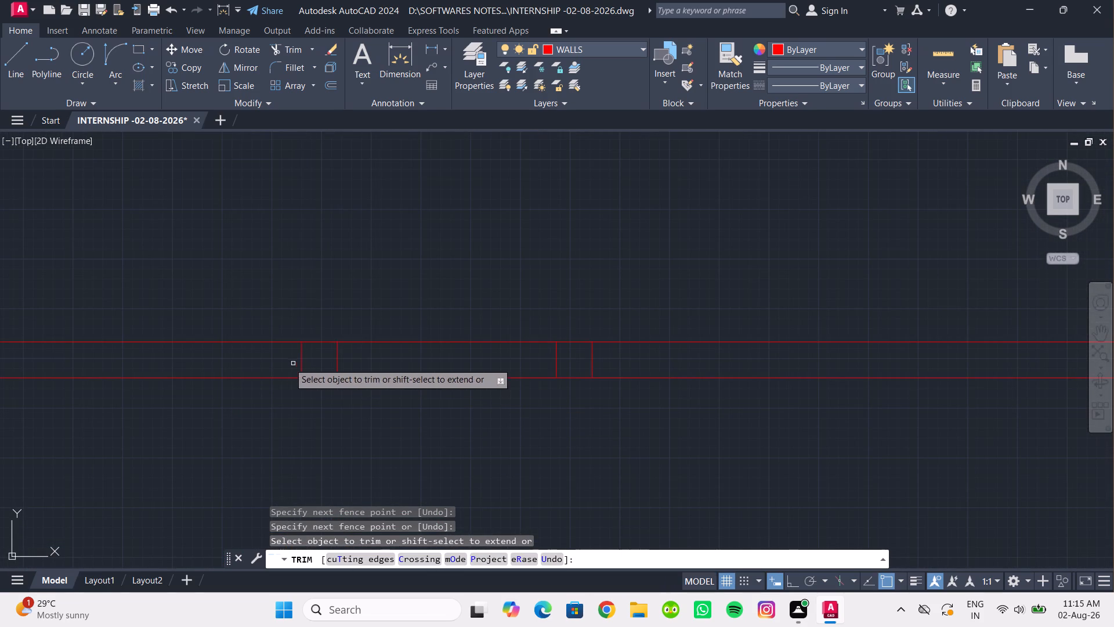
left_click(273, 362)
scroll(615, 368, "down", 3)
middle_click_drag(616, 365, 398, 372)
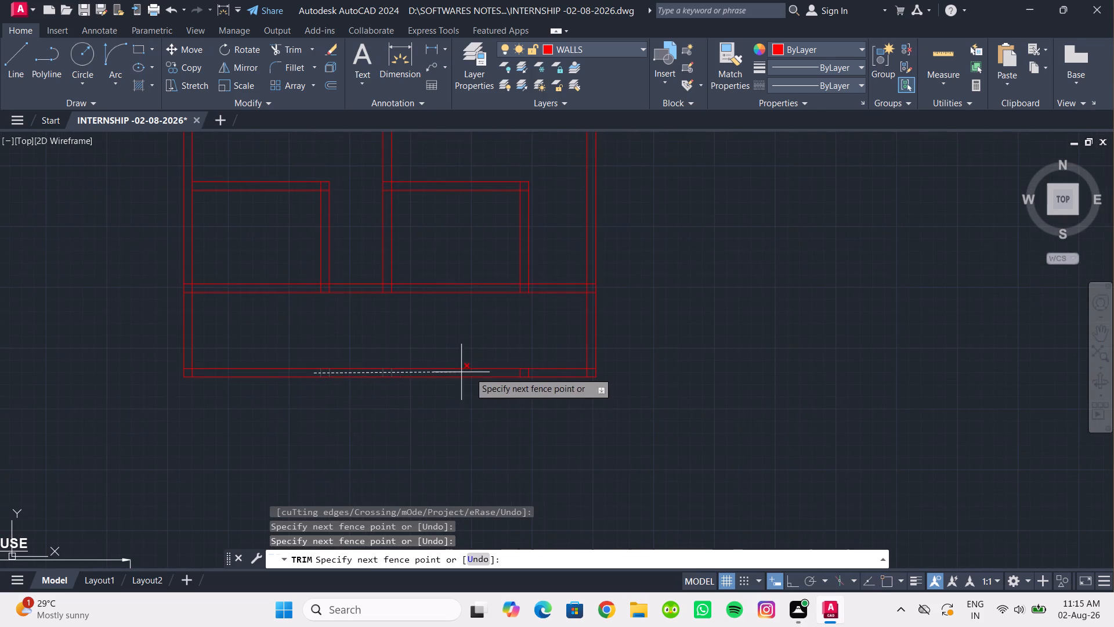
left_click(549, 373)
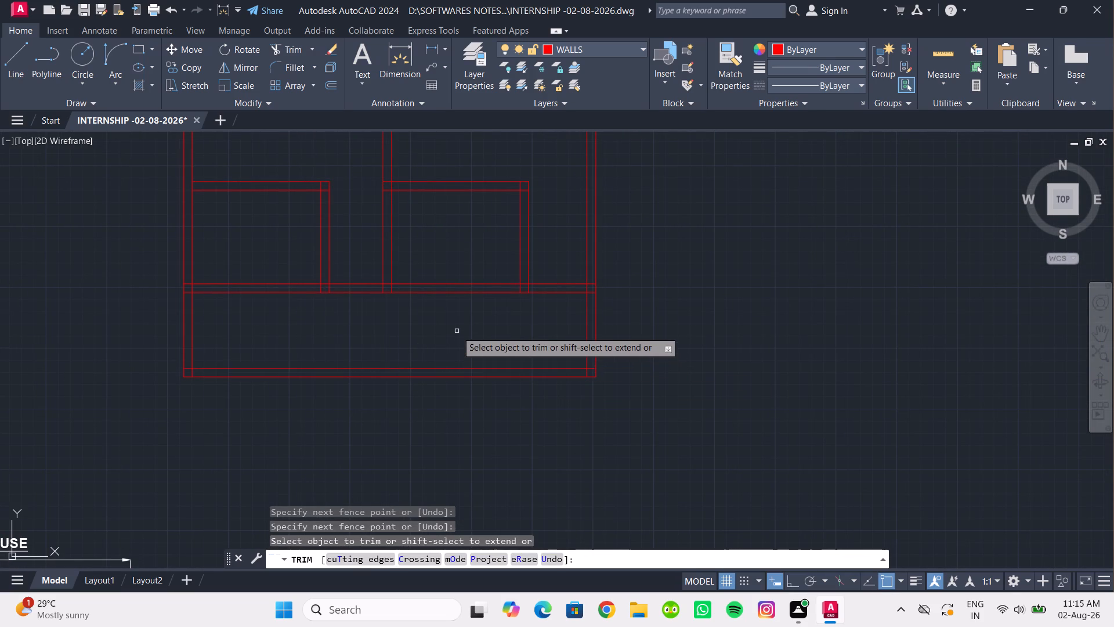
Trim the inner north wall line where the three interior vertical walls meet it, opening those junctions.
middle_click_drag(457, 331, 463, 455)
scroll(417, 372, "down", 1)
middle_click_drag(417, 372, 421, 489)
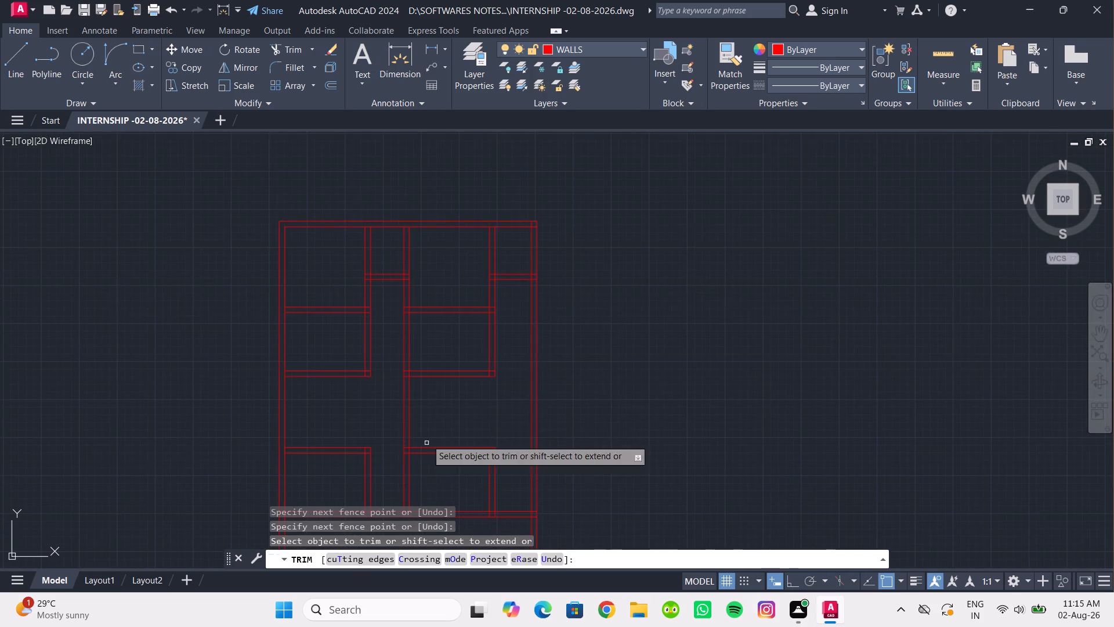
middle_click_drag(466, 309, 443, 283)
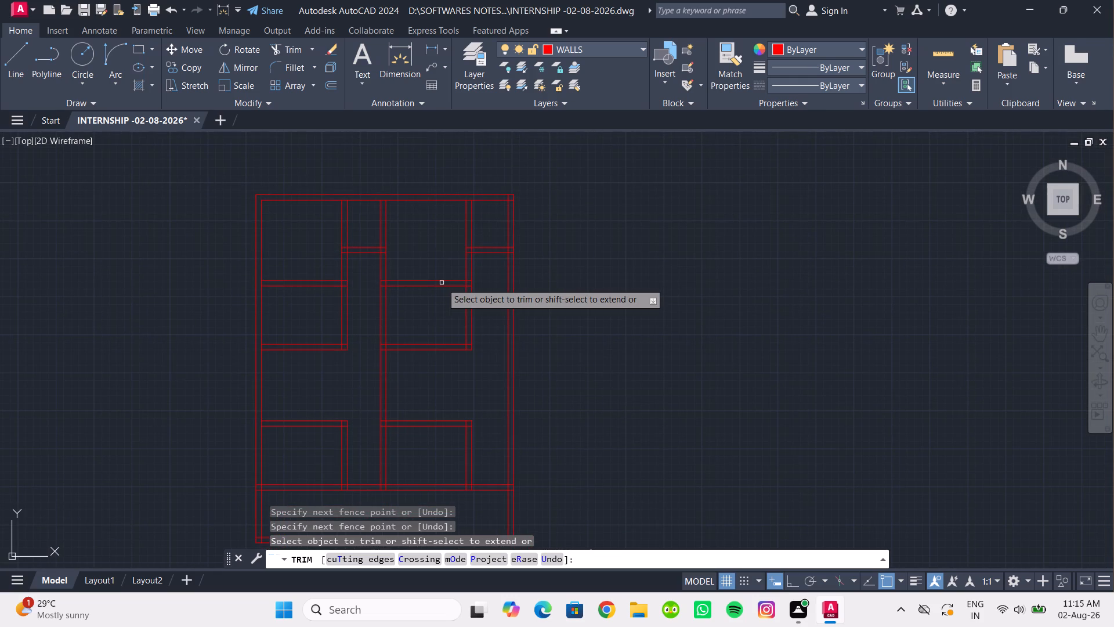
middle_click_drag(466, 301, 472, 352)
scroll(367, 258, "up", 2)
middle_click_drag(367, 258, 403, 403)
scroll(360, 370, "up", 2)
left_click(356, 408)
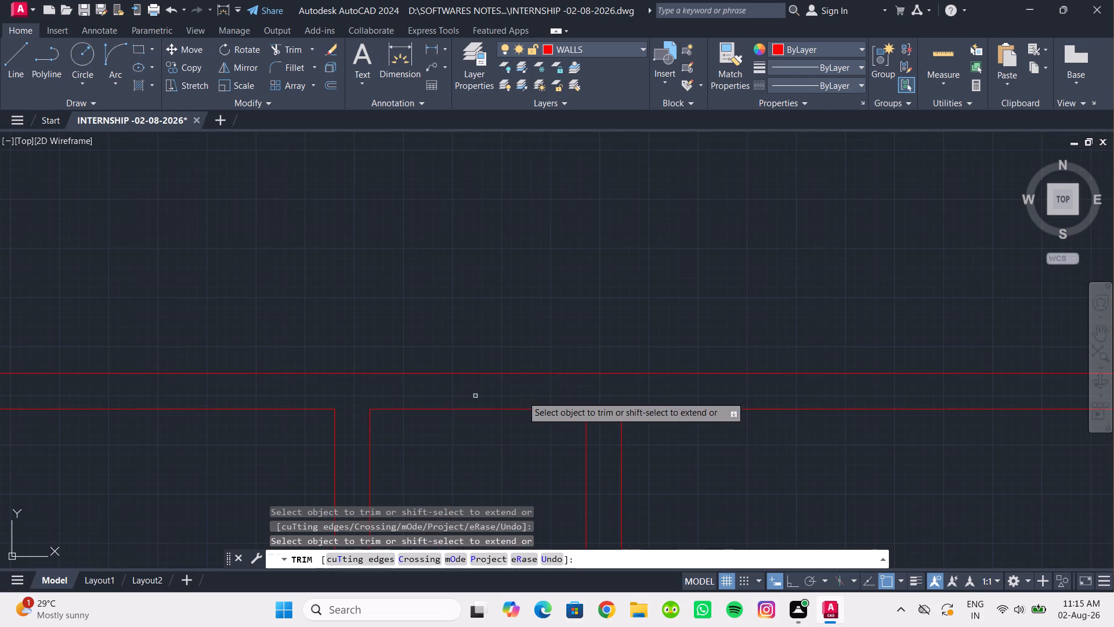
left_click(599, 408)
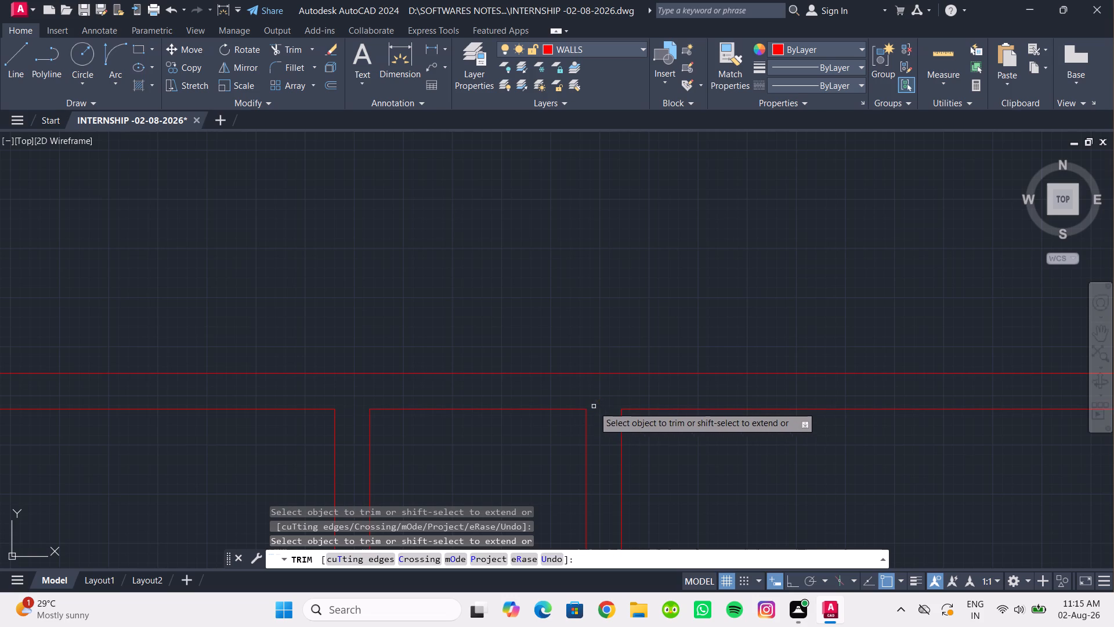
scroll(593, 406, "down", 3)
middle_click_drag(587, 405, 348, 376)
scroll(547, 373, "up", 1)
scroll(473, 377, "up", 2)
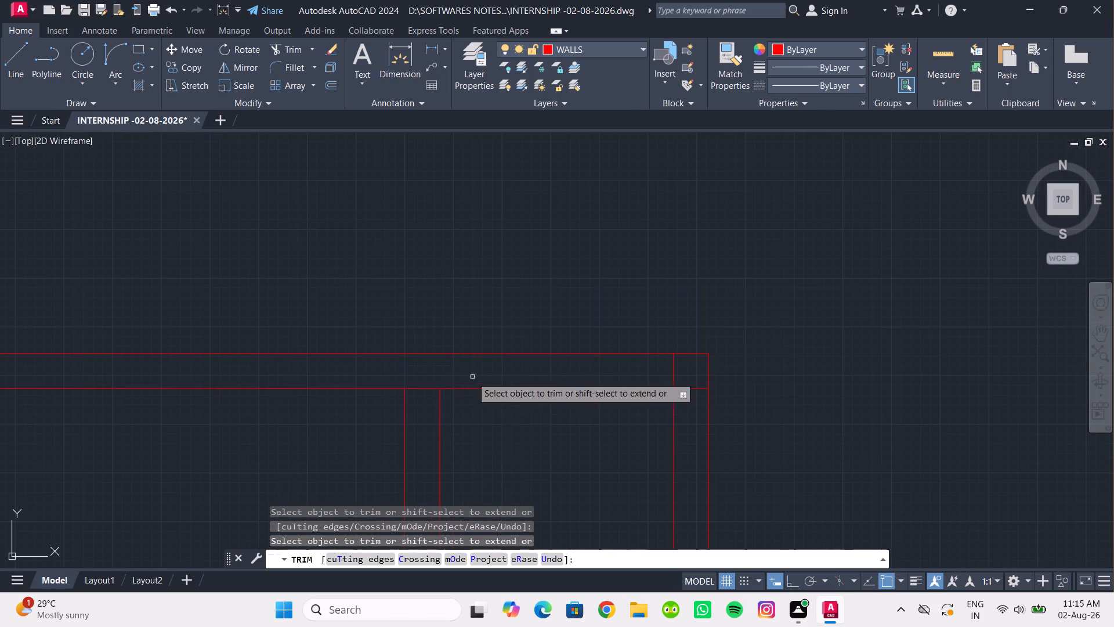
left_click(426, 390)
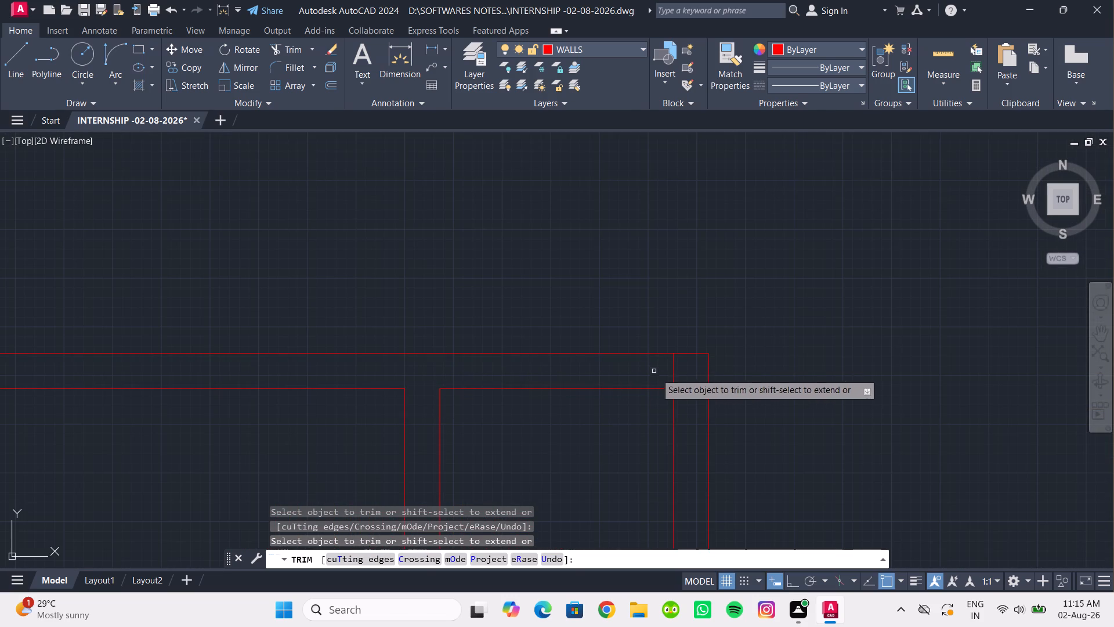
Trim the overlapping inner wall lines at the northeast corner of the exterior walls.
left_click_drag(657, 374, 668, 377)
left_click(690, 379)
left_click(697, 410)
left_click_drag(689, 377, 667, 367)
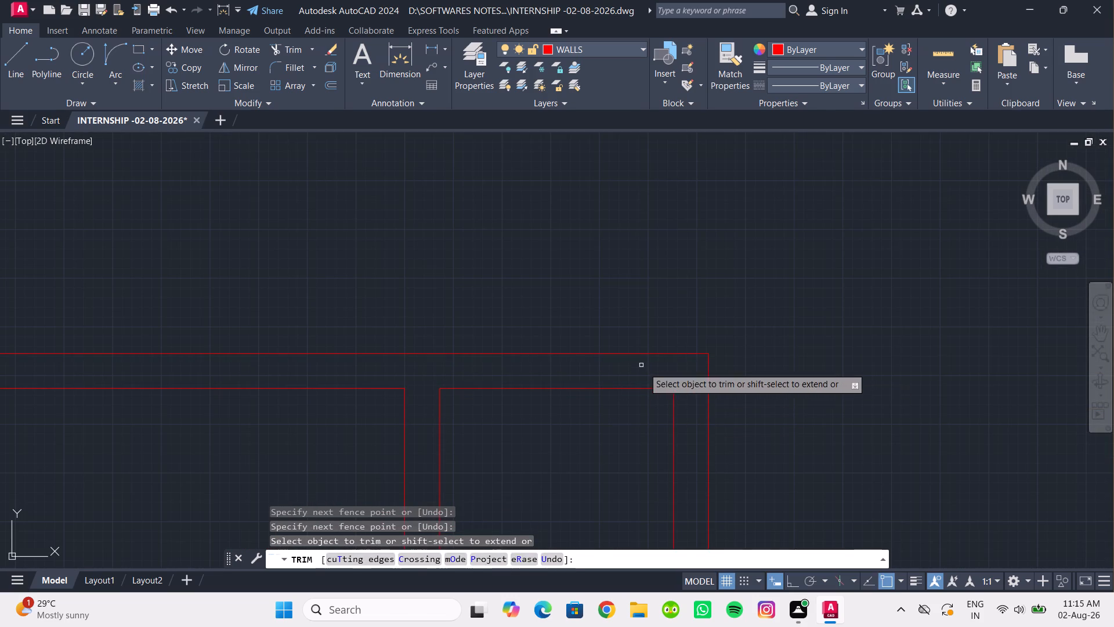
Trim the crossing lines where the short northeast room's south wall meets the interior wall and the east exterior wall.
scroll(646, 370, "down", 2)
middle_click_drag(643, 372, 598, 276)
scroll(514, 411, "up", 3)
left_click_drag(502, 449, 502, 387)
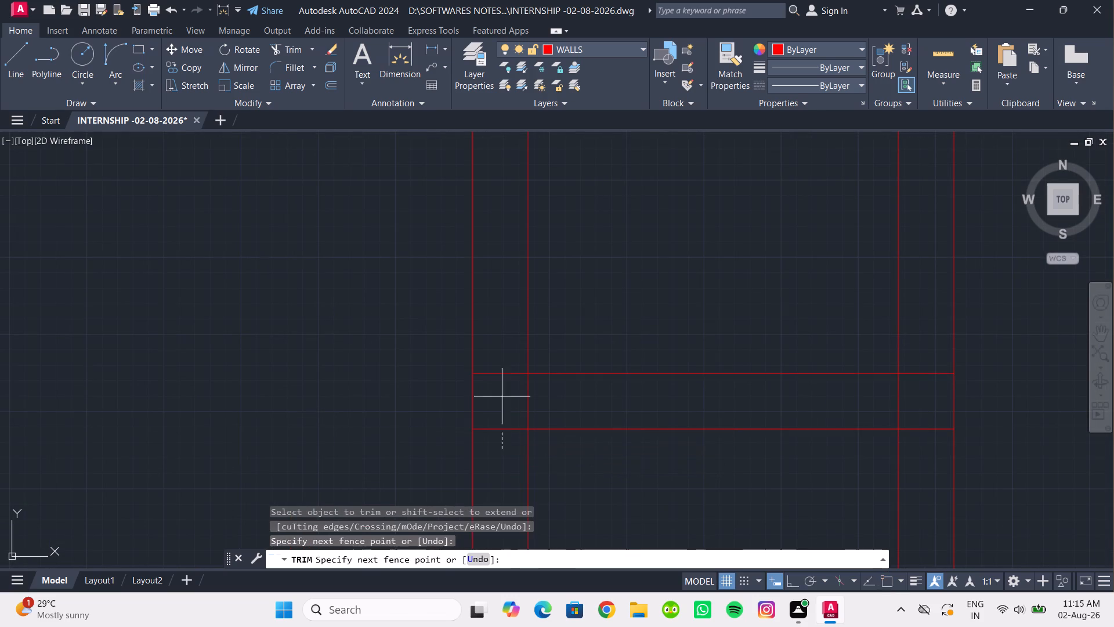
left_click_drag(502, 387, 501, 342)
left_click_drag(508, 394, 591, 400)
scroll(590, 399, "down", 2)
middle_click_drag(589, 398, 454, 354)
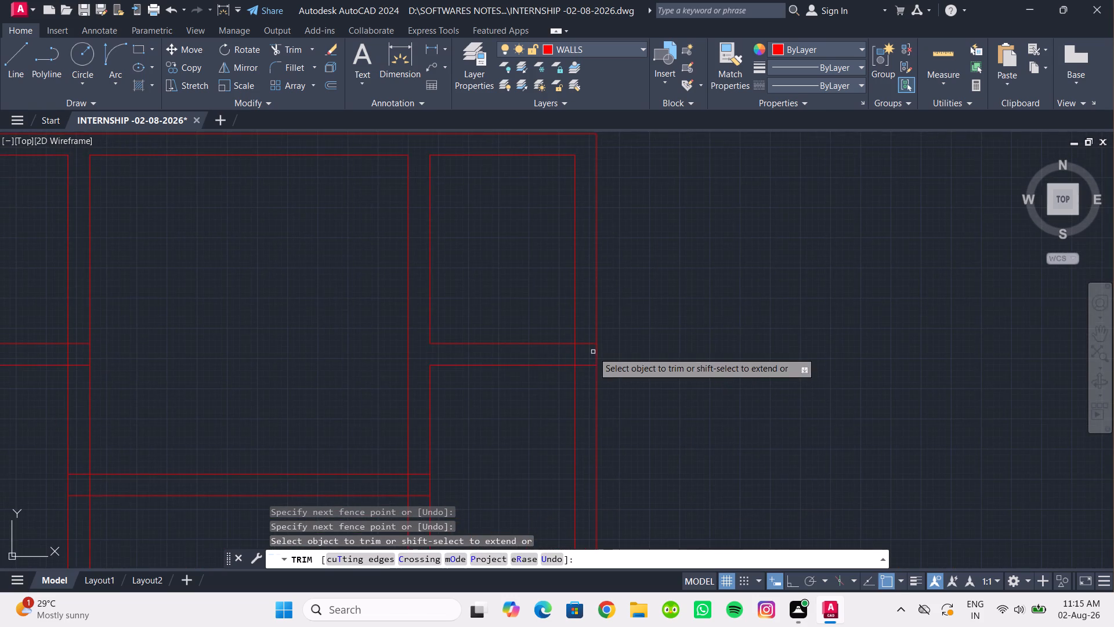
scroll(593, 359, "up", 2)
left_click_drag(576, 398, 574, 297)
left_click_drag(559, 358, 511, 351)
Trim the crossing lines at both ends of the south wall of the large north room in the plan's eastern half.
scroll(507, 349, "down", 3)
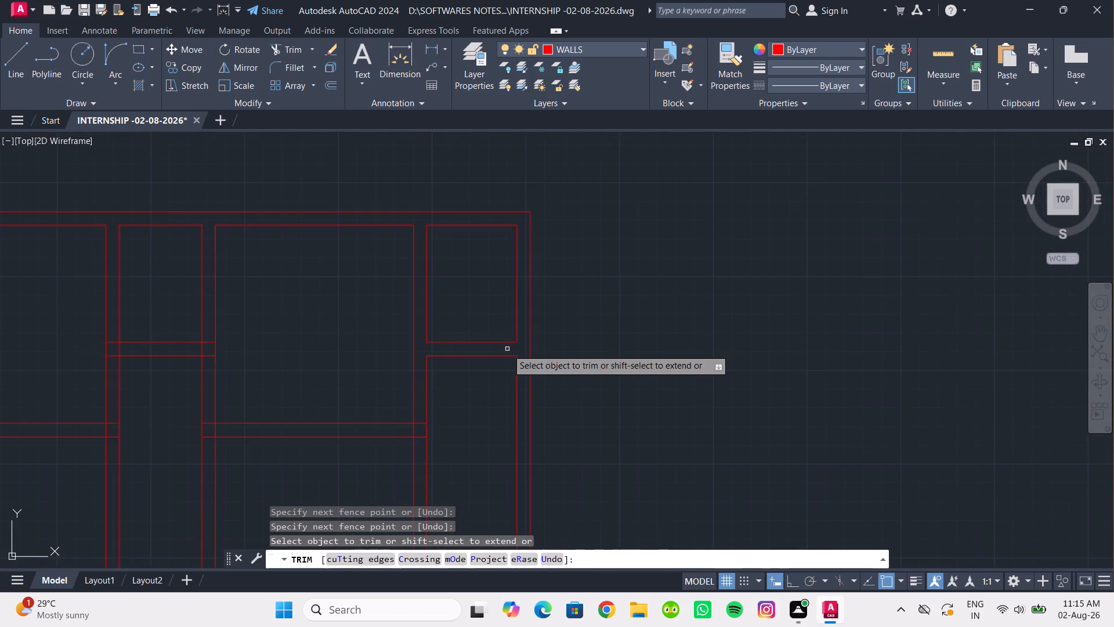
middle_click_drag(511, 348, 594, 289)
scroll(488, 387, "up", 2)
left_click_drag(518, 387, 527, 341)
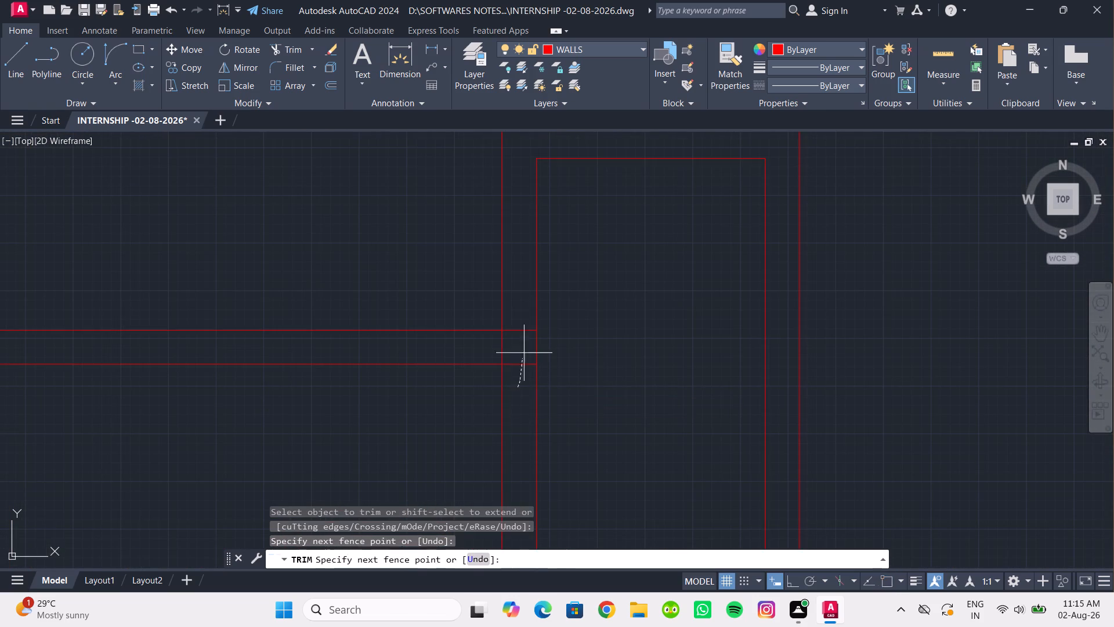
left_click_drag(527, 341, 534, 301)
left_click_drag(516, 341, 479, 340)
scroll(474, 340, "down", 2)
middle_click_drag(475, 342, 642, 340)
scroll(435, 344, "up", 1)
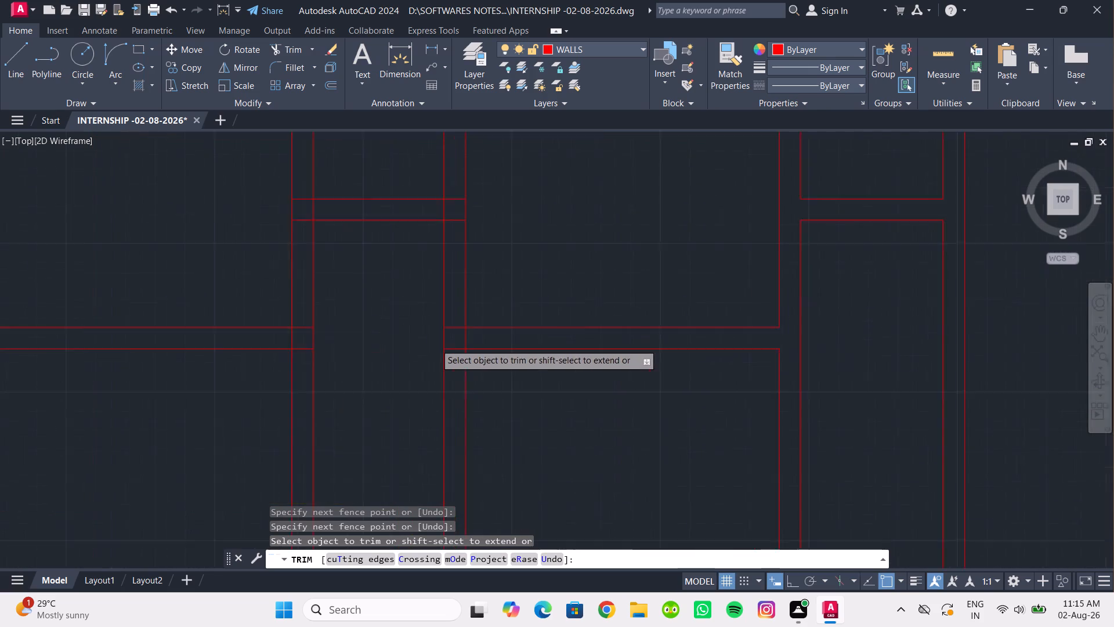
scroll(435, 344, "up", 1)
left_click_drag(462, 362, 477, 298)
left_click_drag(472, 326, 513, 334)
Trim the crossing lines where the south wall of the narrow north-central room meets the vertical walls on both sides.
scroll(511, 331, "down", 3)
middle_click_drag(511, 288, 513, 358)
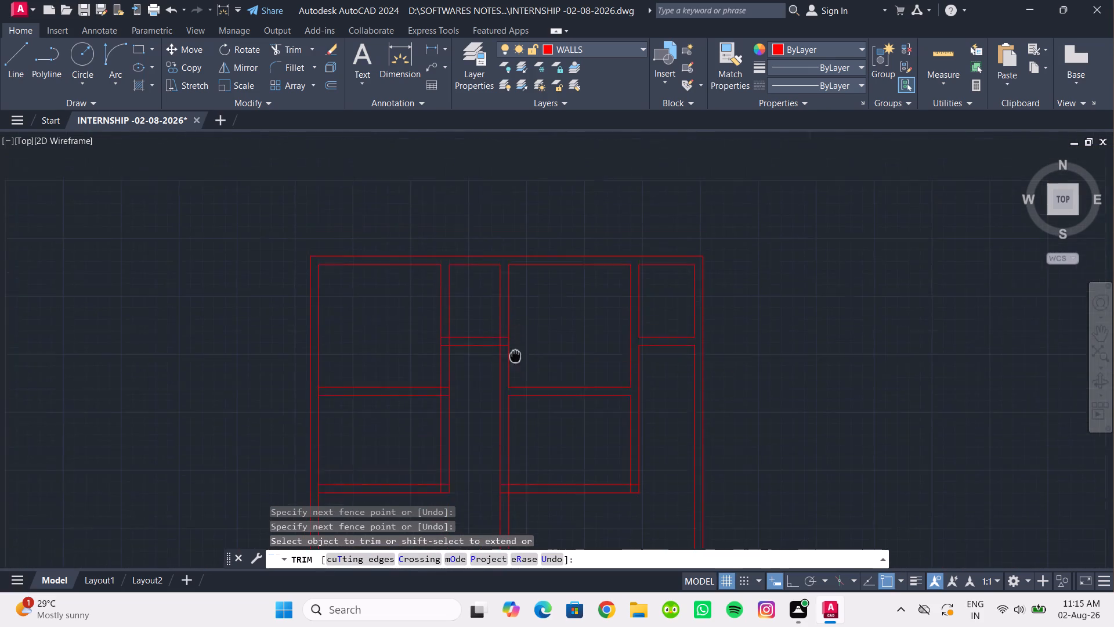
middle_click_drag(513, 358, 509, 358)
scroll(500, 345, "up", 3)
left_click_drag(482, 377, 483, 316)
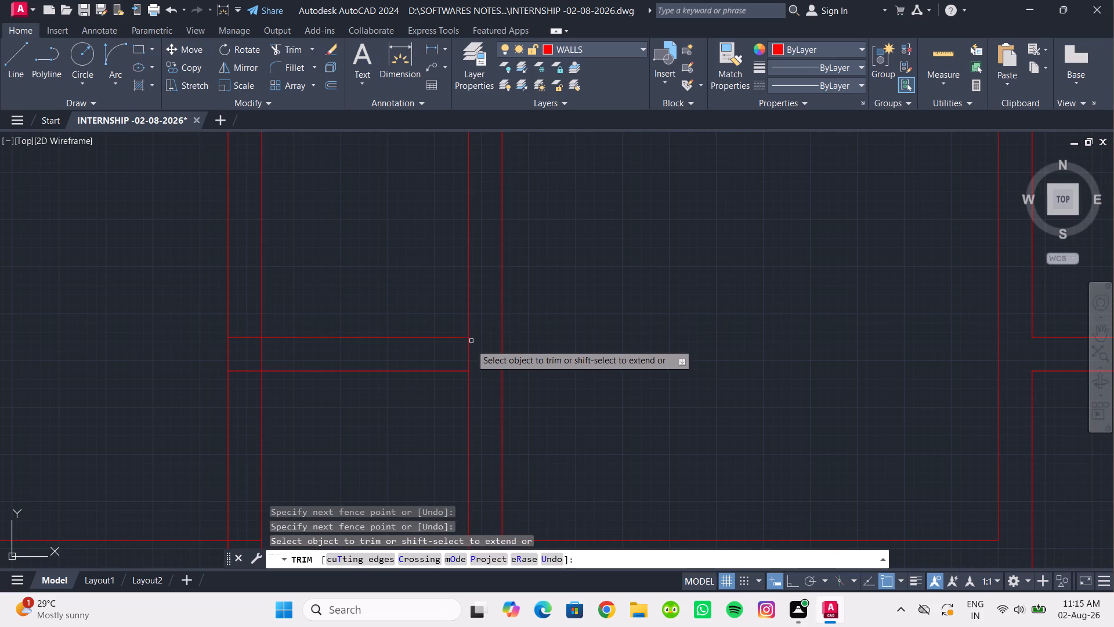
left_click_drag(469, 348, 444, 351)
left_click_drag(248, 376, 251, 349)
left_click_drag(244, 323, 255, 363)
left_click_drag(255, 364, 305, 362)
Trim the northwest room's south wall junctions with the western interior vertical wall and the west exterior wall.
scroll(304, 362, "down", 1)
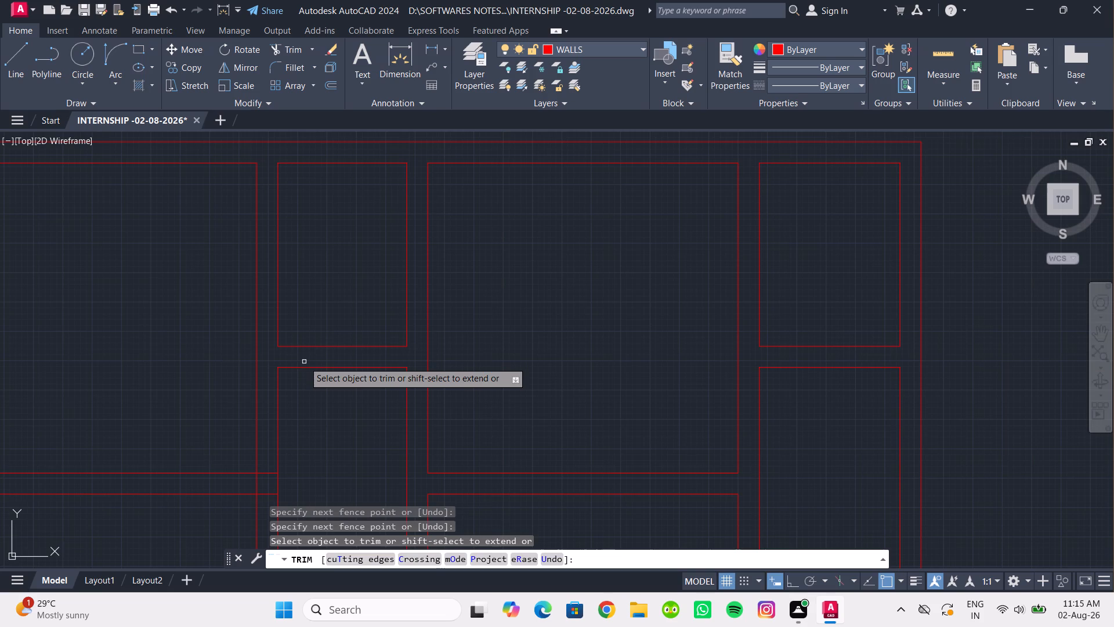
scroll(294, 356, "down", 1)
middle_click_drag(294, 356, 299, 307)
scroll(286, 371, "up", 2)
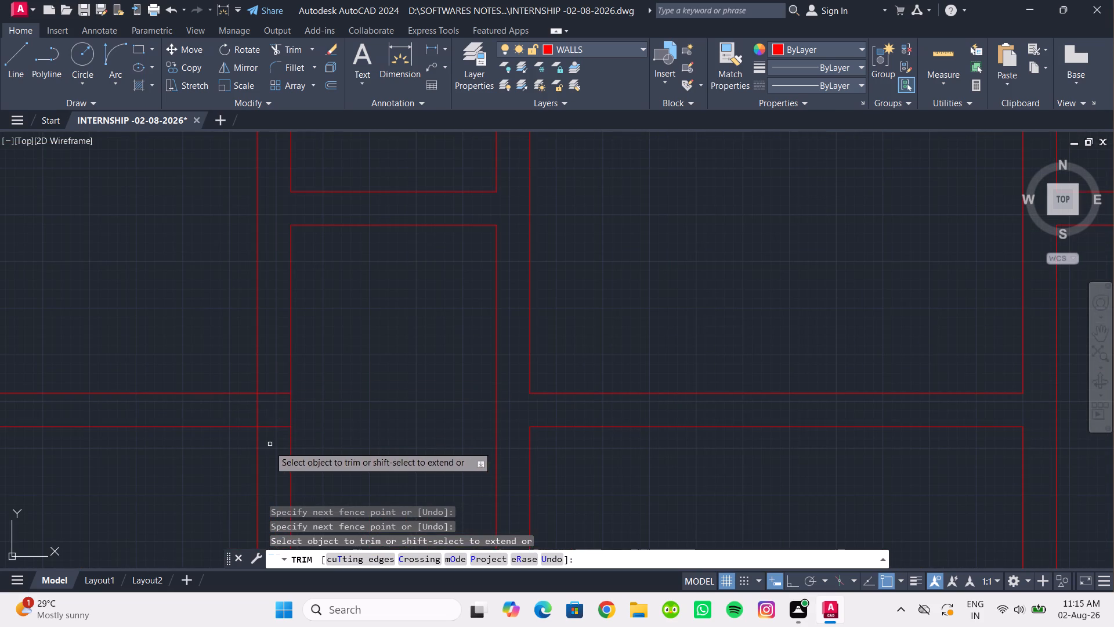
left_click_drag(269, 446, 268, 372)
left_click_drag(261, 409, 237, 408)
scroll(236, 406, "down", 2)
middle_click_drag(236, 405, 401, 417)
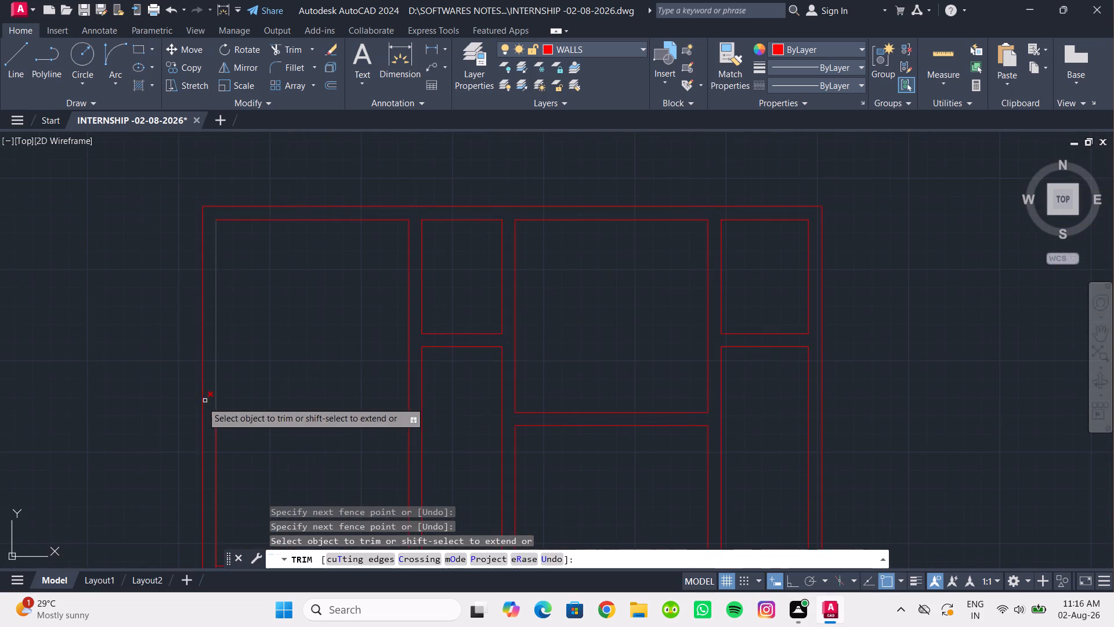
scroll(200, 405, "up", 3)
left_click_drag(234, 449, 310, 467)
Trim the second west-side room's south wall at the west exterior wall and clean up that room's southeast corner.
scroll(309, 467, "down", 3)
middle_click_drag(308, 467, 248, 334)
middle_click_drag(227, 413, 222, 335)
scroll(230, 395, "up", 4)
left_click_drag(225, 463, 258, 471)
scroll(270, 470, "down", 3)
middle_click_drag(267, 468, 193, 430)
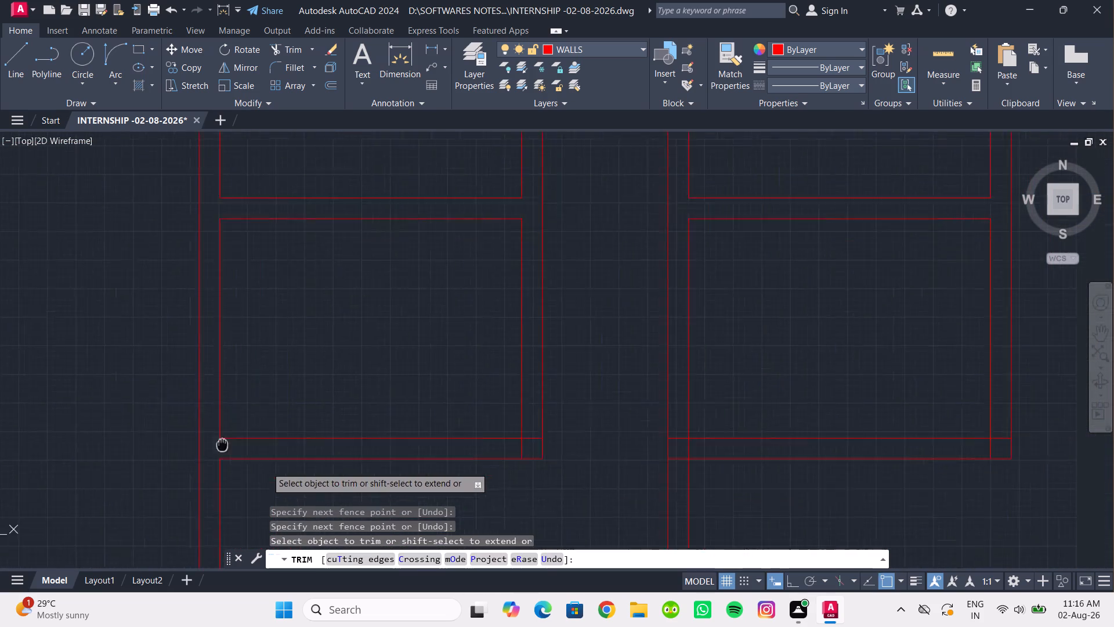
middle_click_drag(193, 430, 23, 373)
scroll(296, 393, "up", 2)
left_click_drag(326, 361, 378, 361)
left_click_drag(374, 361, 379, 319)
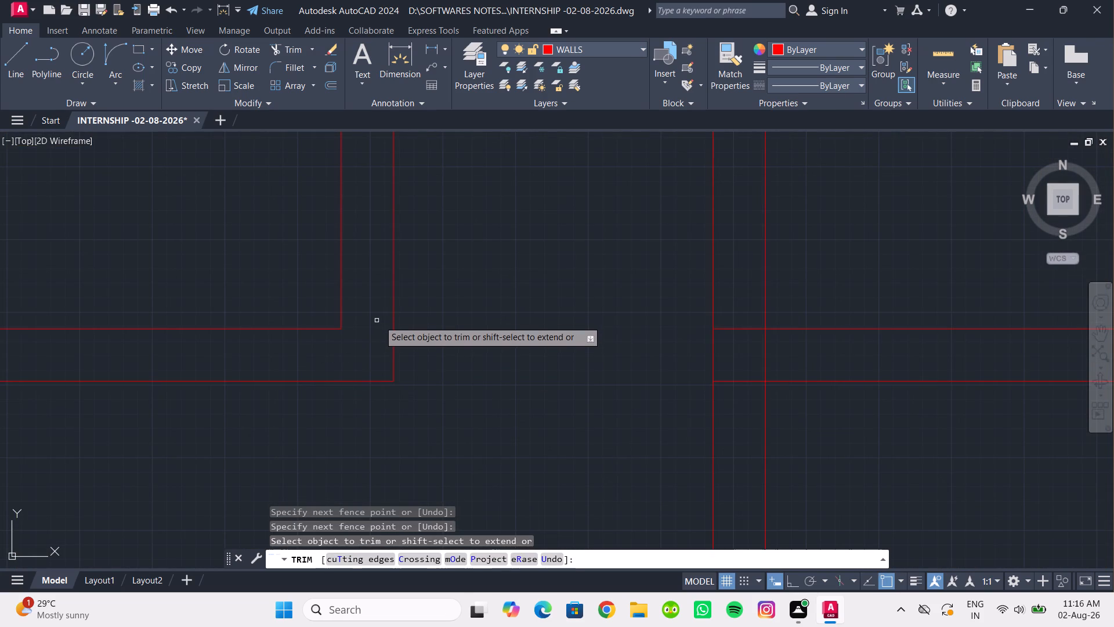
Trim the second eastern-half room's south wall where it meets the central vertical wall and at the room's southeast corner.
scroll(657, 298, "down", 1)
middle_click_drag(652, 297, 495, 272)
left_click_drag(555, 338, 548, 282)
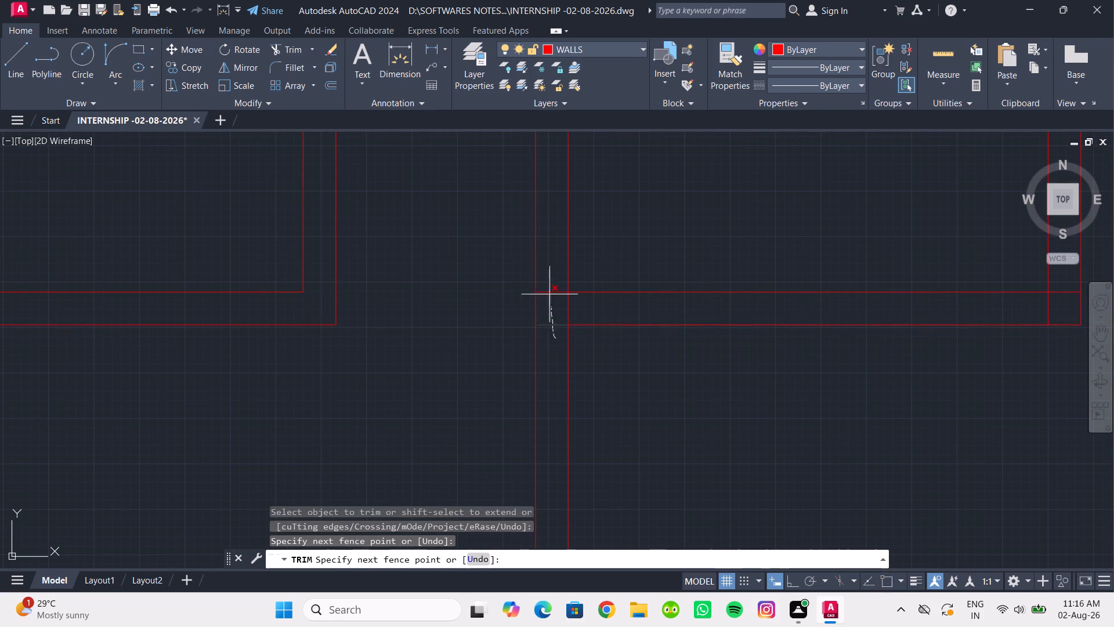
left_click_drag(548, 282, 548, 276)
left_click_drag(560, 309, 606, 311)
scroll(617, 308, "down", 3)
middle_click_drag(714, 318, 566, 341)
scroll(590, 339, "up", 3)
left_click_drag(511, 304, 550, 307)
left_click_drag(536, 307, 534, 269)
Trim the overlapping lines at the lower eastern-half room's northeast corner and where its north wall meets the central vertical wall.
scroll(519, 252, "down", 2)
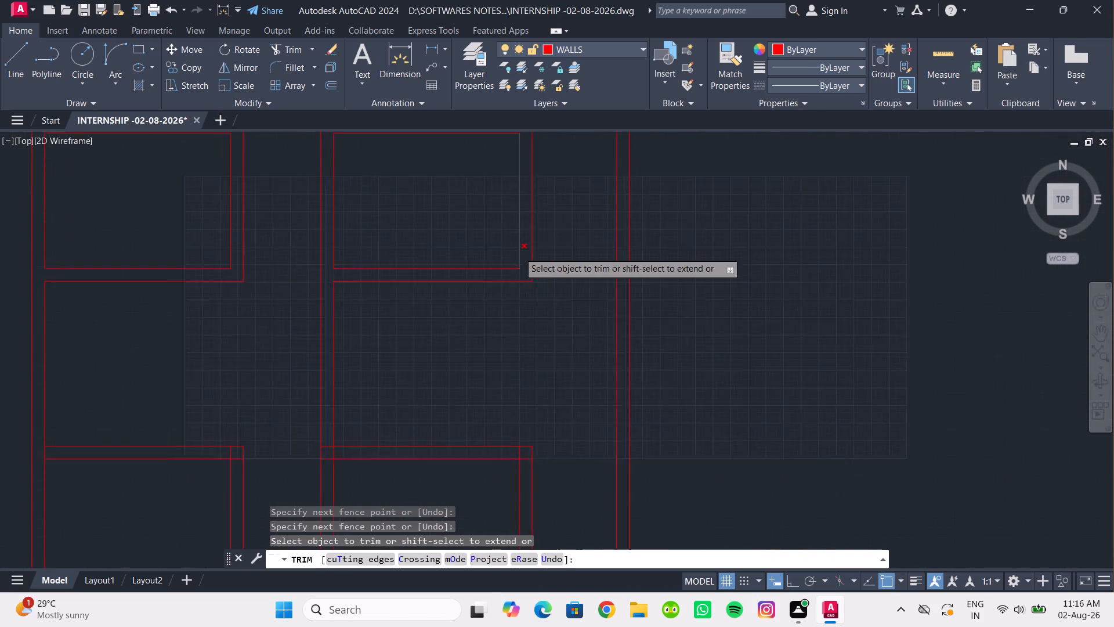
scroll(519, 252, "down", 3)
middle_click_drag(516, 282, 511, 250)
scroll(502, 266, "up", 3)
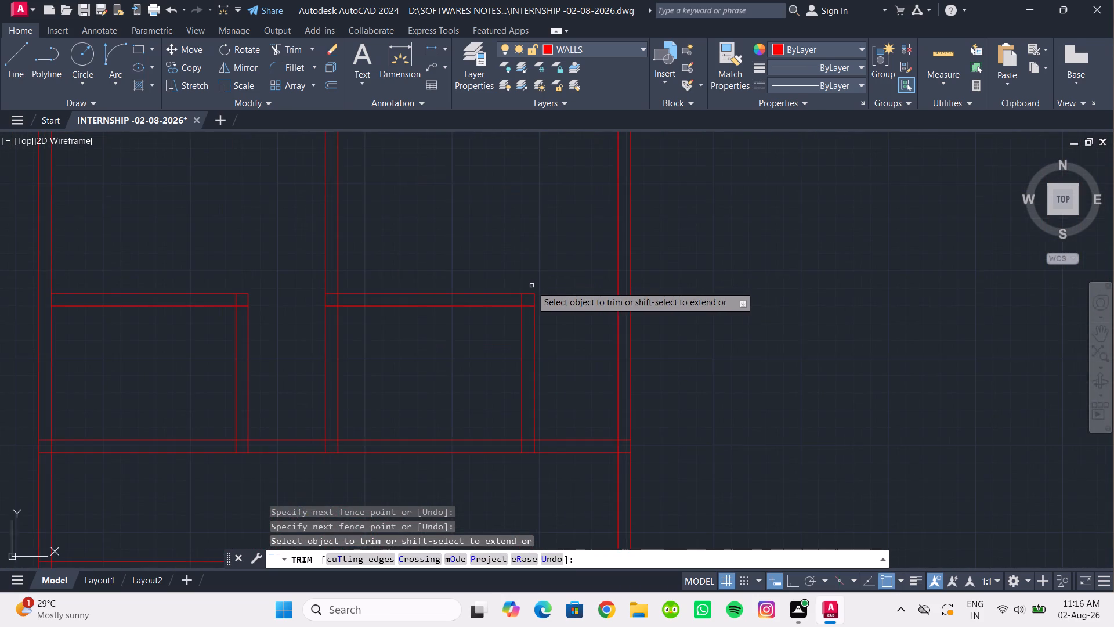
scroll(531, 286, "up", 1)
left_click_drag(508, 304, 524, 307)
left_click_drag(523, 330, 523, 308)
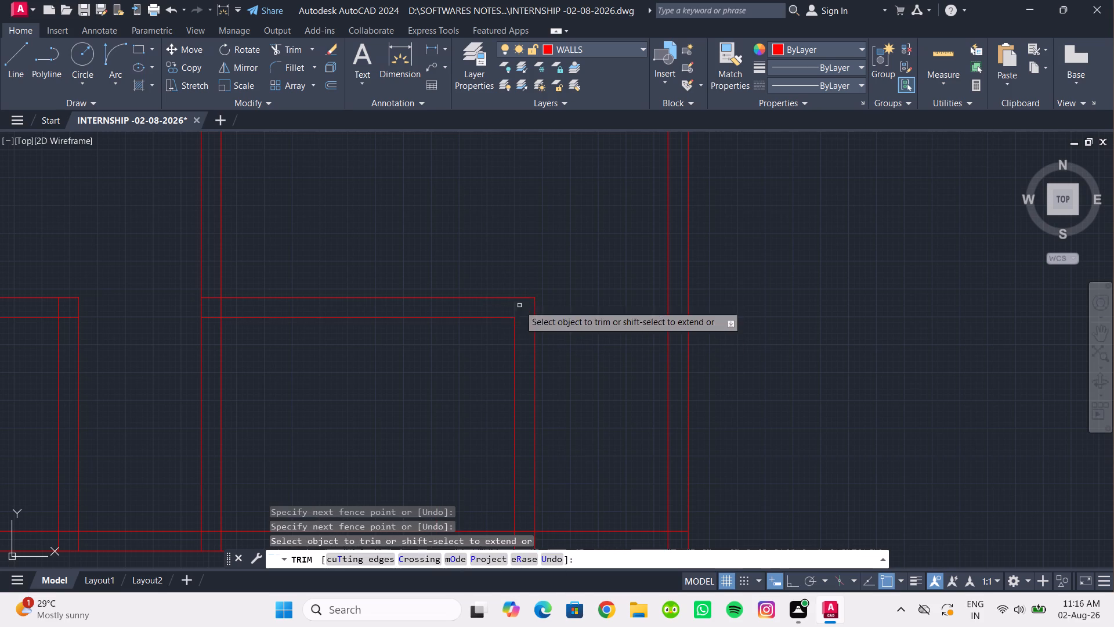
scroll(221, 315, "up", 3)
left_click_drag(196, 291, 241, 291)
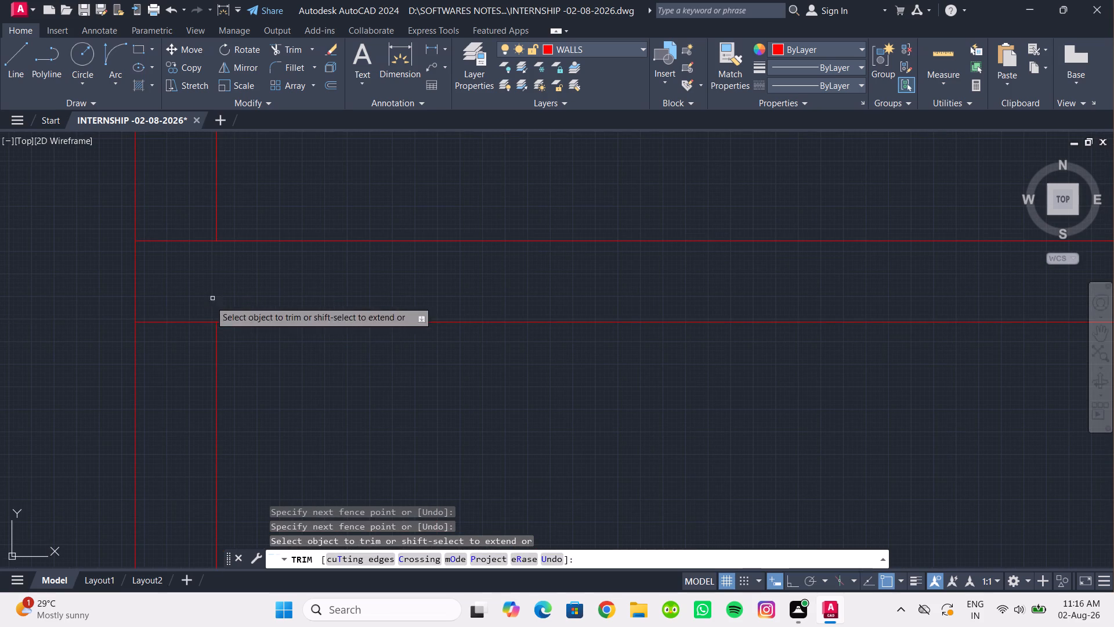
left_click_drag(174, 343, 154, 220)
Trim the lower west room's northeast corner and open its north wall's junction with the west exterior wall.
scroll(208, 235, "down", 4)
middle_click_drag(184, 283, 193, 289)
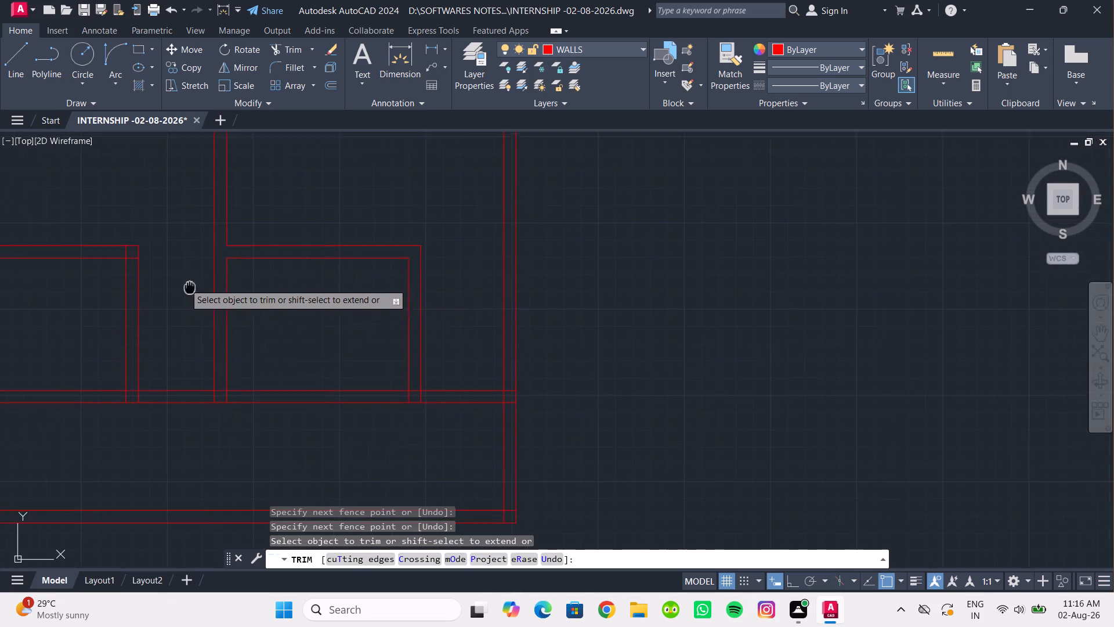
middle_click_drag(193, 289, 276, 345)
scroll(241, 331, "up", 2)
left_click_drag(149, 279, 175, 288)
left_click_drag(184, 314, 182, 294)
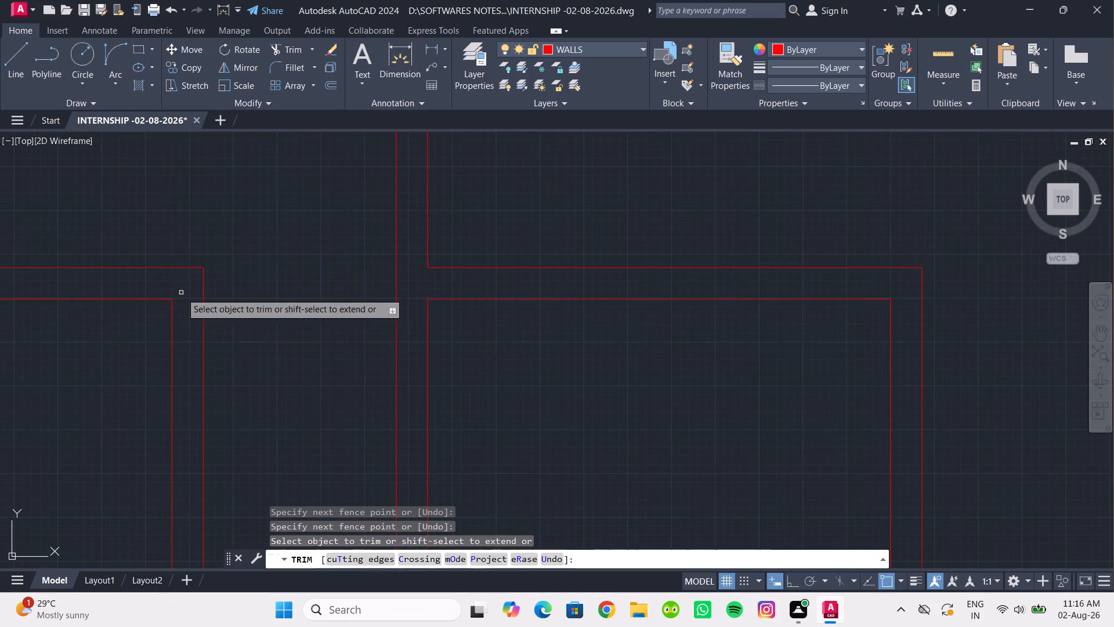
scroll(181, 293, "down", 2)
middle_click_drag(182, 294, 410, 324)
left_click(222, 322)
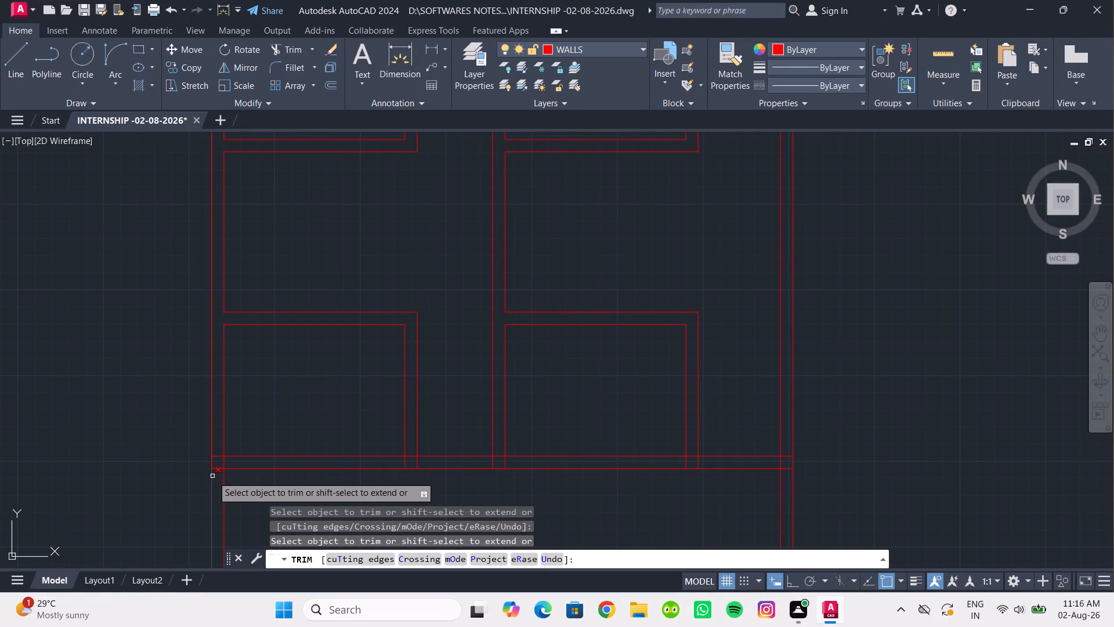
Trim the crossing lines where the southern strip's north wall meets the west exterior wall.
scroll(212, 476, "up", 2)
left_click_drag(222, 464, 216, 408)
left_click_drag(227, 439, 280, 445)
Trim the stubs and crossing lines where the three interior vertical walls meet the southern strip's north wall.
scroll(298, 447, "down", 2)
middle_click_drag(292, 443, 154, 380)
scroll(307, 383, "up", 2)
left_click_drag(312, 381, 341, 385)
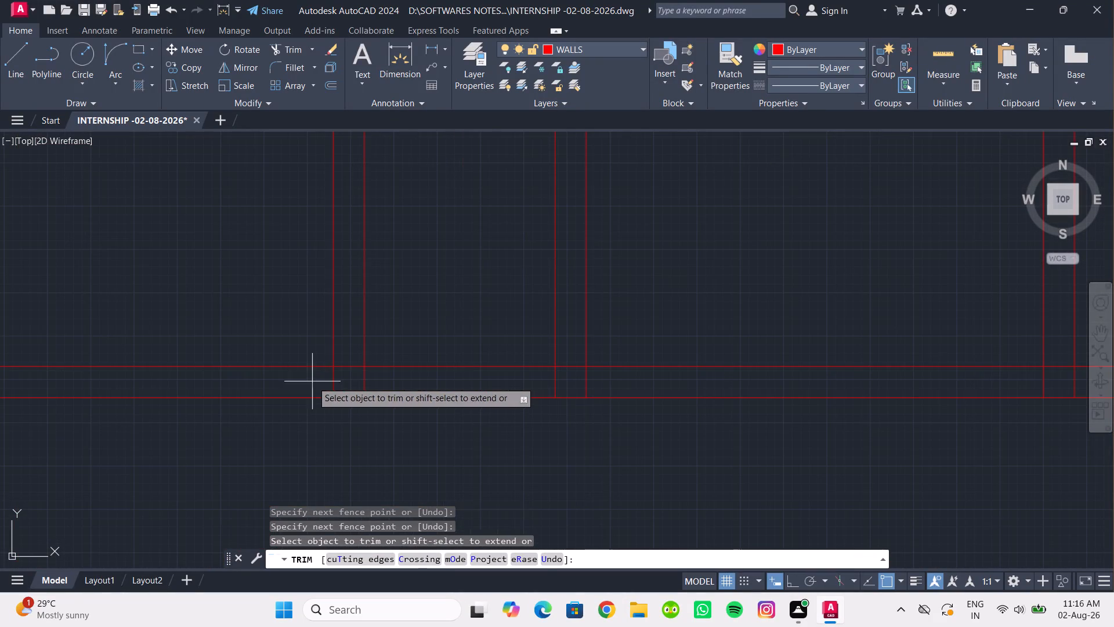
left_click_drag(341, 385, 408, 388)
left_click_drag(357, 381, 352, 359)
left_click_drag(551, 386, 604, 387)
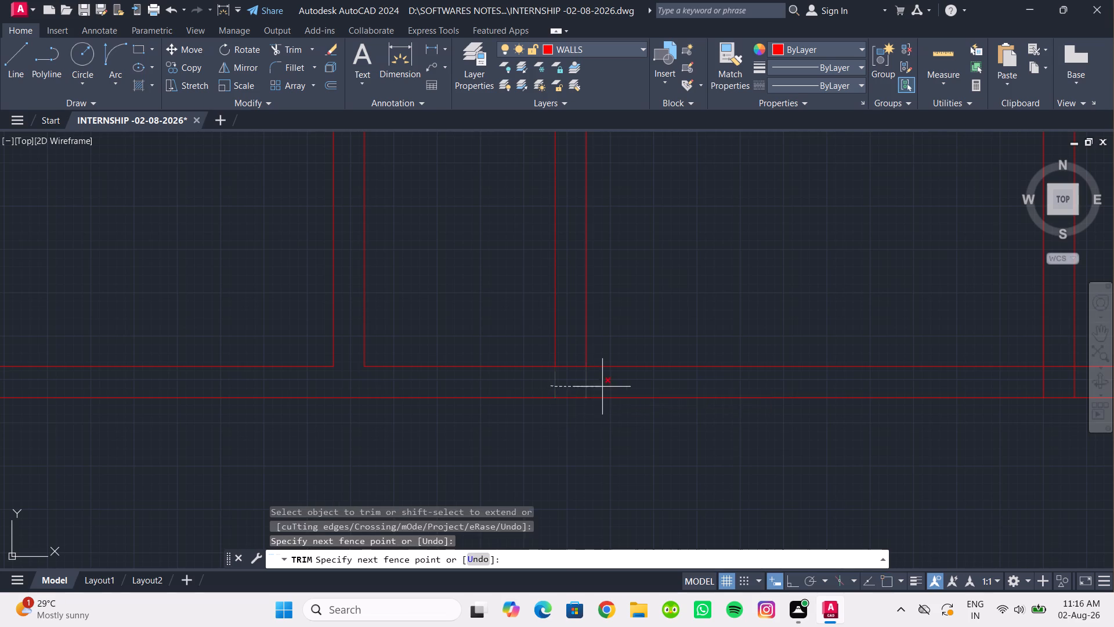
left_click_drag(604, 387, 605, 387)
left_click_drag(576, 384, 569, 349)
scroll(576, 361, "down", 2)
middle_click_drag(577, 365, 487, 388)
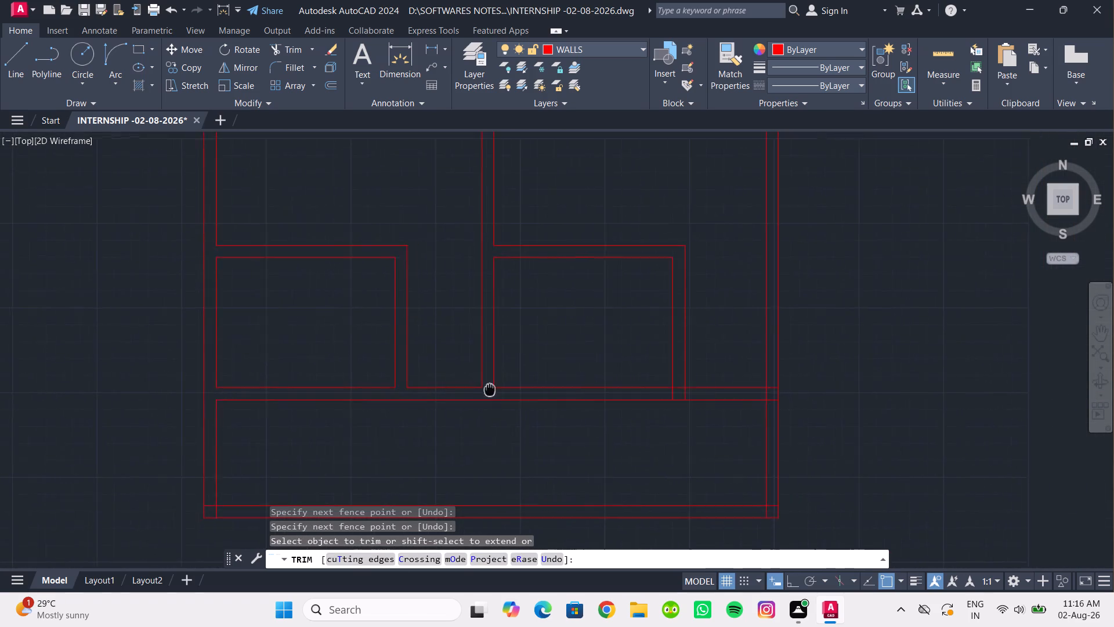
middle_click_drag(487, 388, 471, 389)
left_click_drag(646, 396, 686, 396)
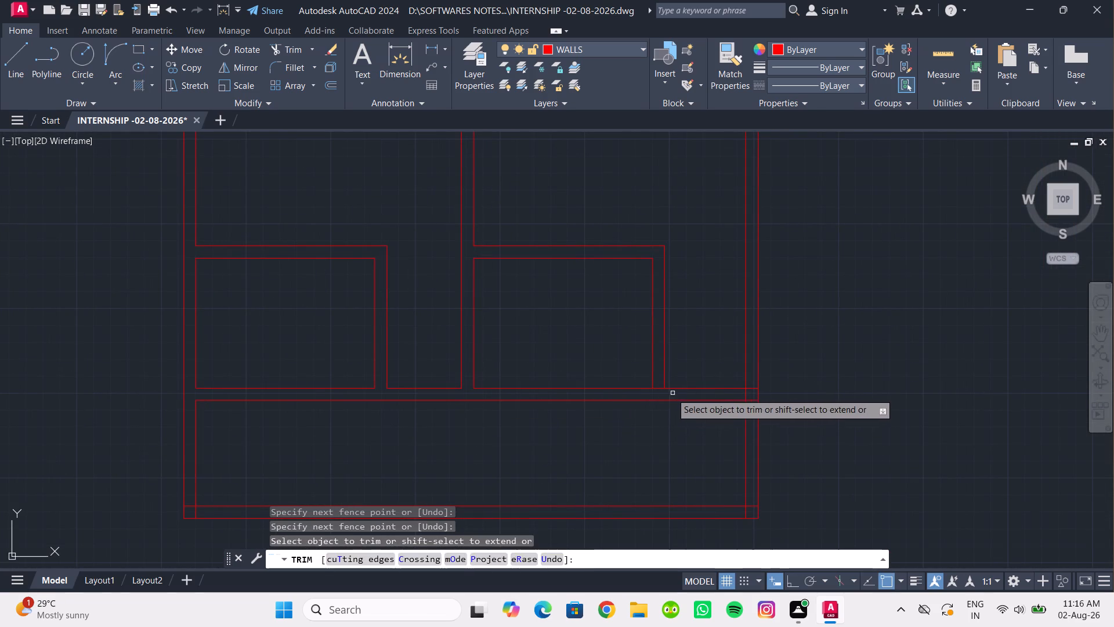
left_click_drag(659, 391, 658, 381)
Trim the overlapping inner wall lines at the southwest corner of the exterior walls.
scroll(654, 382, "down", 1)
middle_click_drag(643, 383, 638, 363)
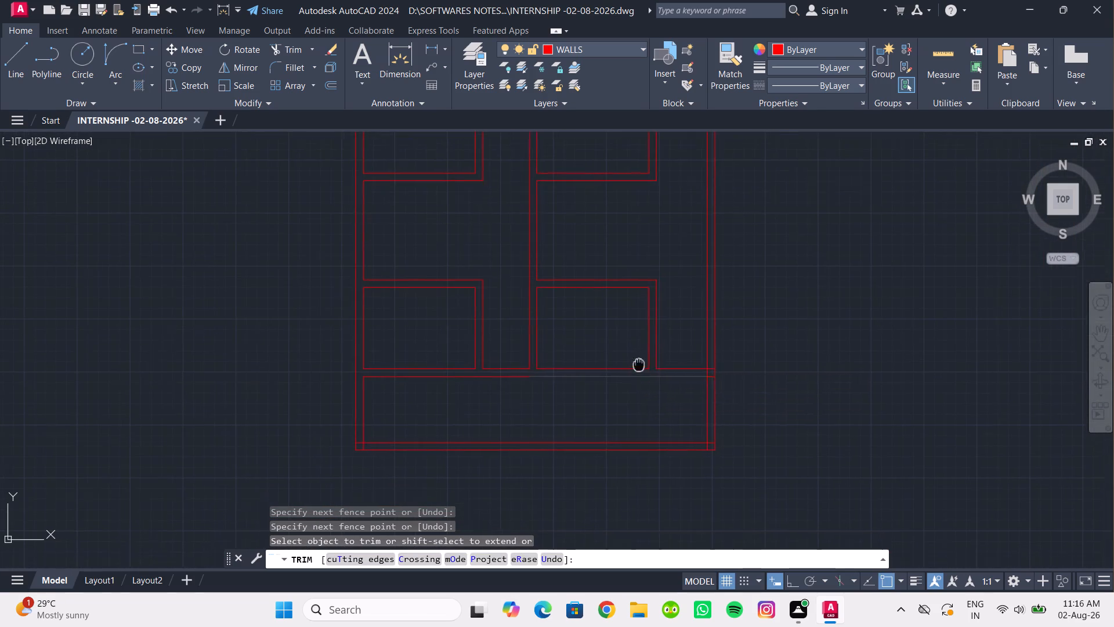
middle_click_drag(638, 363, 636, 361)
scroll(374, 423, "up", 5)
left_click_drag(262, 456, 271, 493)
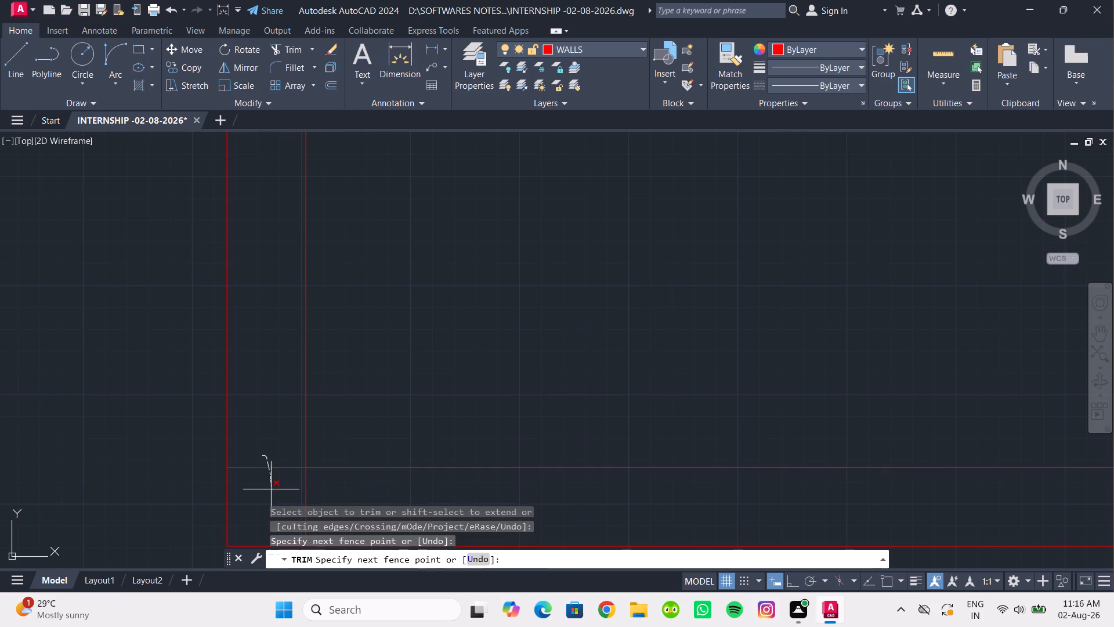
left_click_drag(271, 493, 271, 496)
left_click_drag(273, 501, 331, 505)
Trim the overlapping inner wall lines at the southeast corner of the exterior walls.
scroll(361, 499, "down", 3)
middle_click_drag(349, 491, 98, 429)
scroll(664, 462, "down", 1)
middle_click_drag(664, 462, 585, 453)
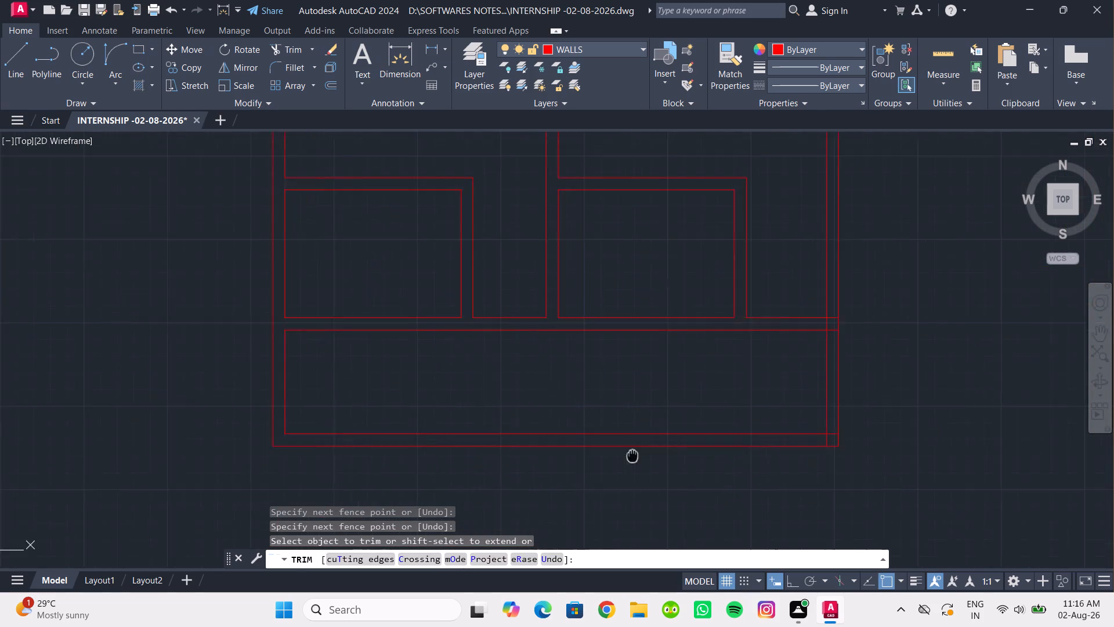
middle_click_drag(585, 453, 379, 452)
scroll(486, 435, "up", 3)
left_click_drag(750, 437, 803, 434)
left_click_drag(800, 435, 804, 394)
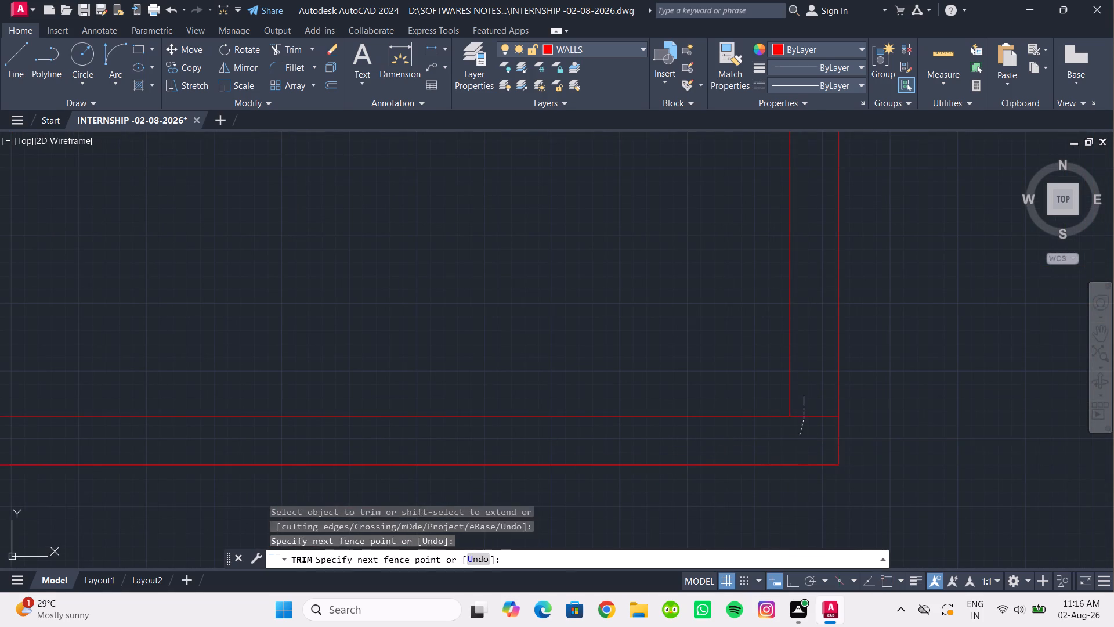
Trim the crossing lines where the southern strip's north wall meets the east exterior wall.
scroll(806, 382, "down", 2)
middle_click_drag(806, 387, 704, 495)
scroll(704, 352, "up", 1)
left_click_drag(711, 352, 708, 300)
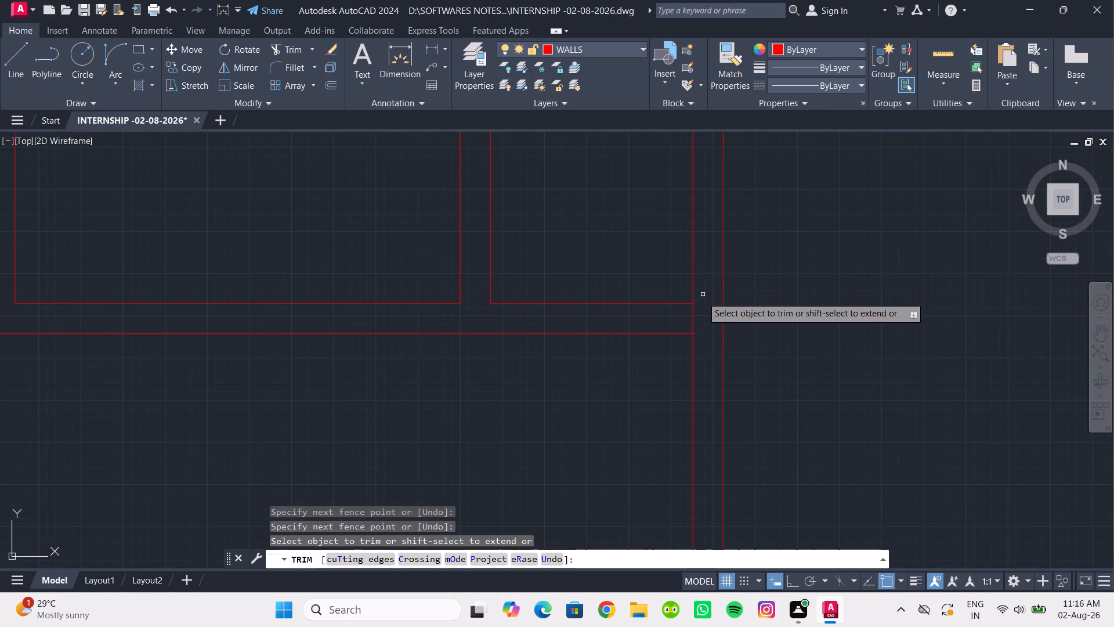
left_click_drag(701, 312, 666, 318)
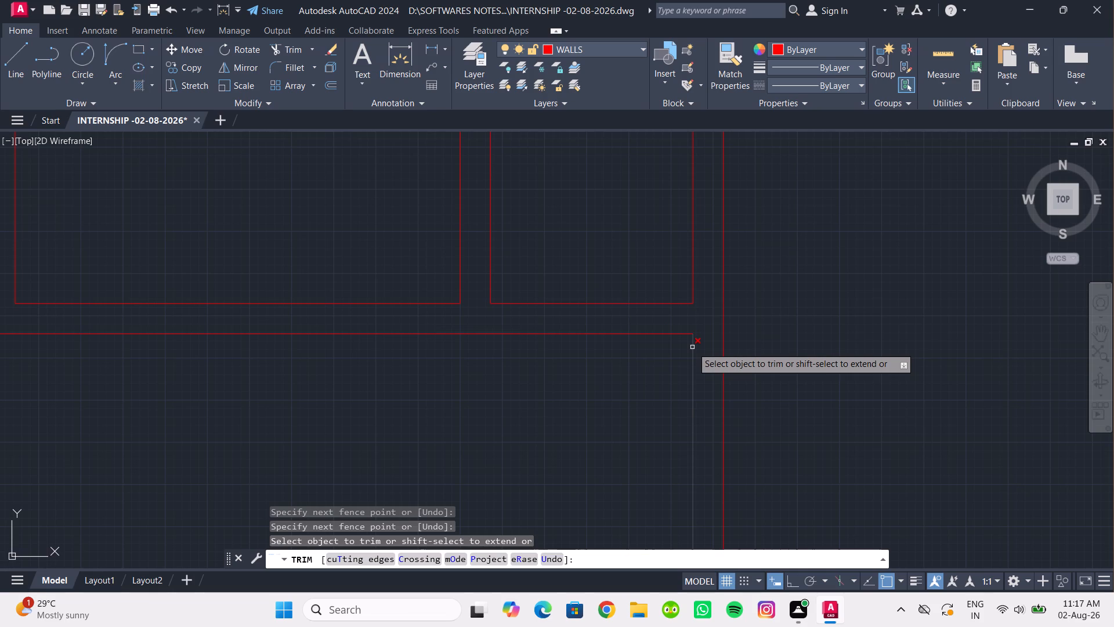
Examine the new wall layout and the EAST FACING HOUSE plan's rooms, doors, windows and labels for reference.
scroll(638, 384, "down", 4)
middle_click_drag(601, 391, 635, 412)
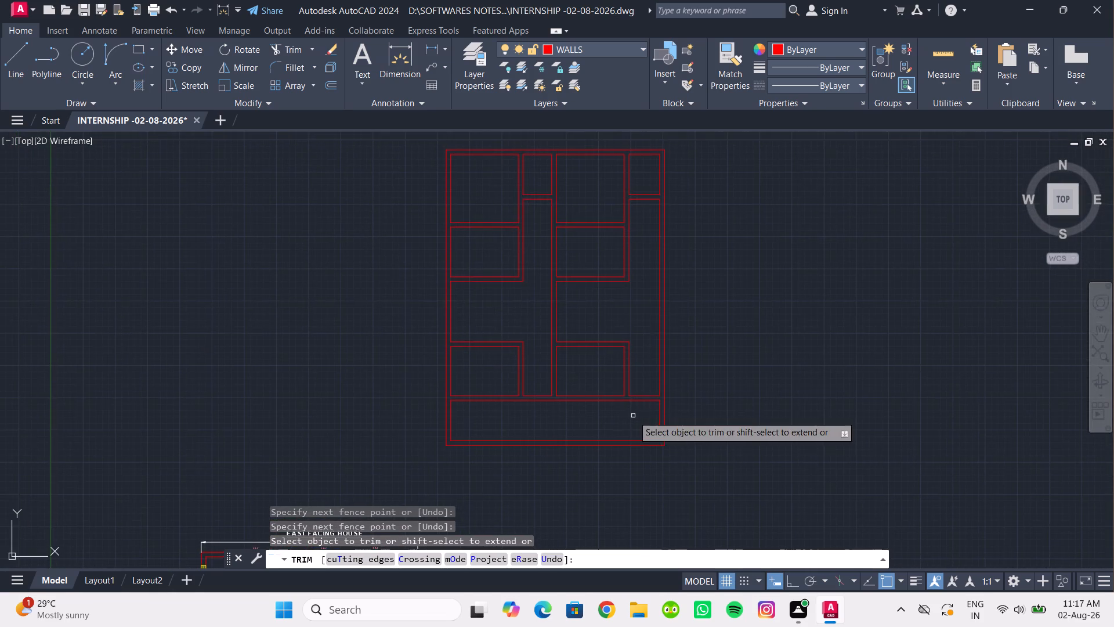
scroll(537, 410, "down", 3)
middle_click_drag(536, 412, 544, 311)
scroll(508, 370, "up", 5)
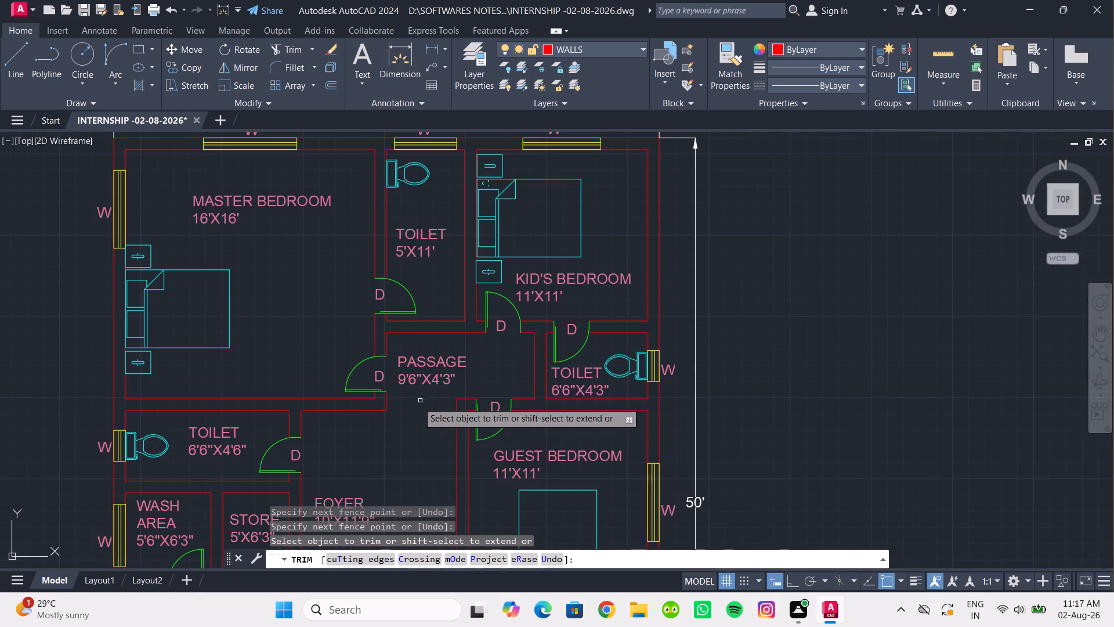
scroll(411, 410, "up", 1)
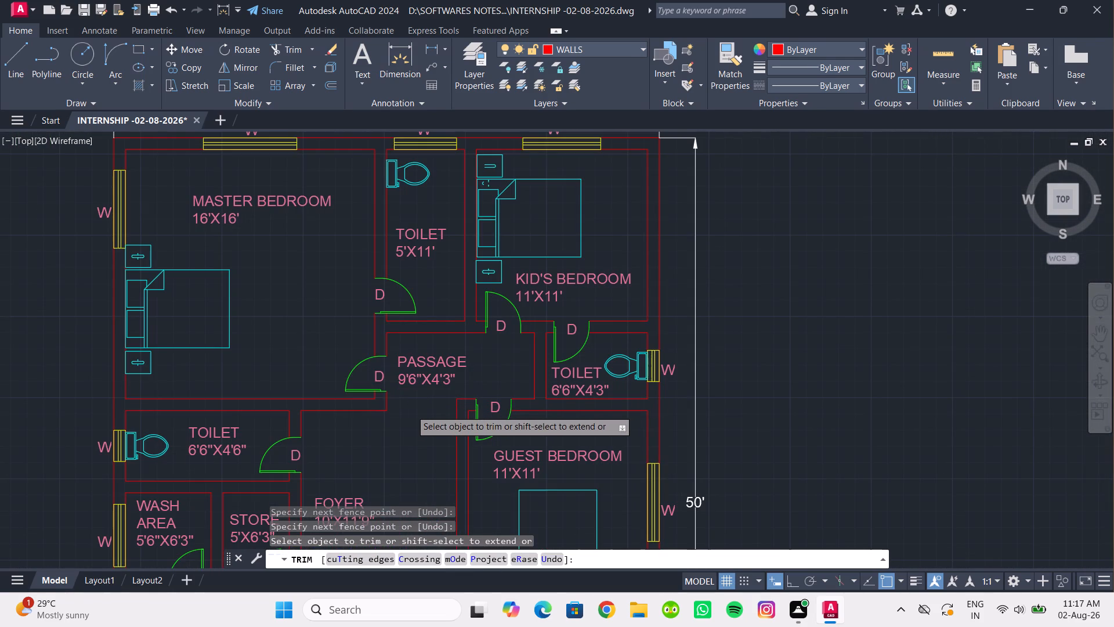
scroll(475, 348, "down", 1)
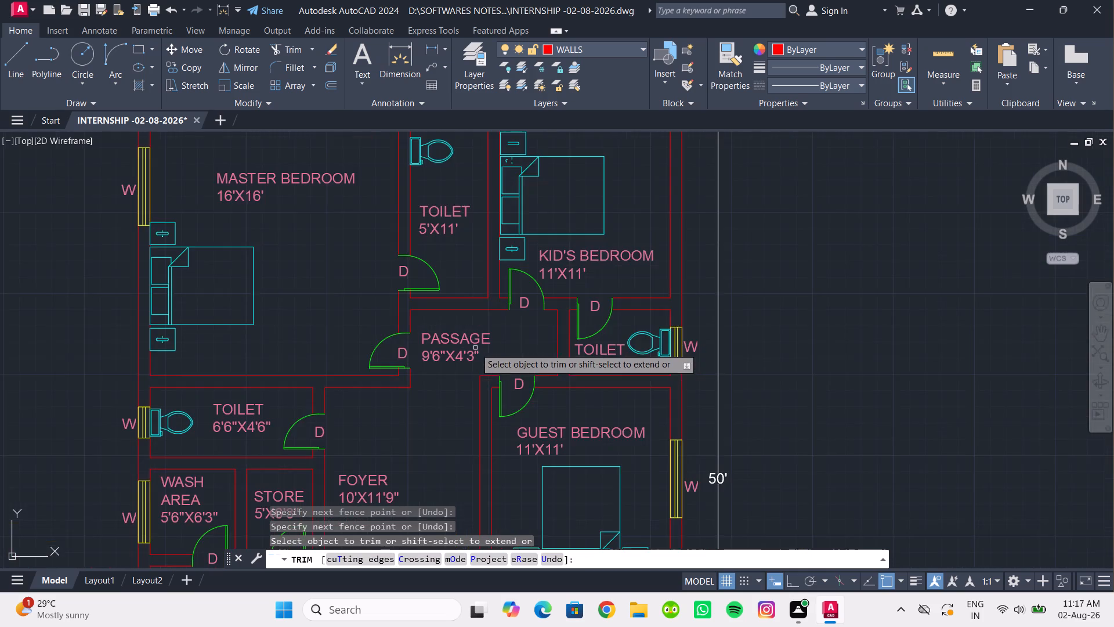
middle_click_drag(483, 353, 480, 211)
scroll(481, 278, "down", 1)
middle_click_drag(480, 278, 475, 225)
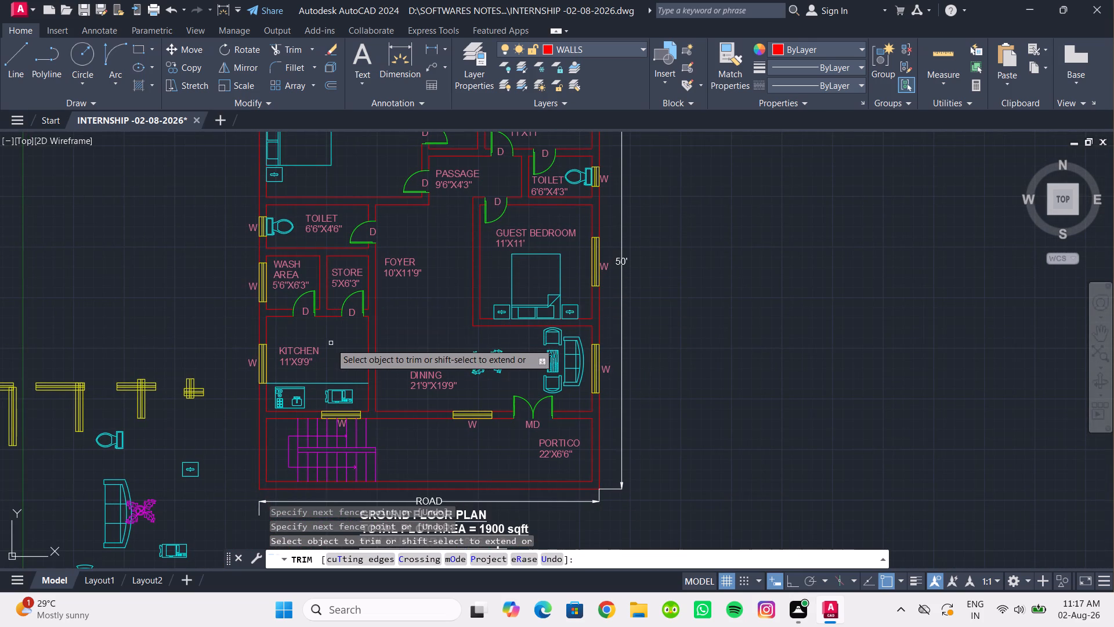
scroll(334, 344, "down", 1)
middle_click_drag(334, 342, 345, 362)
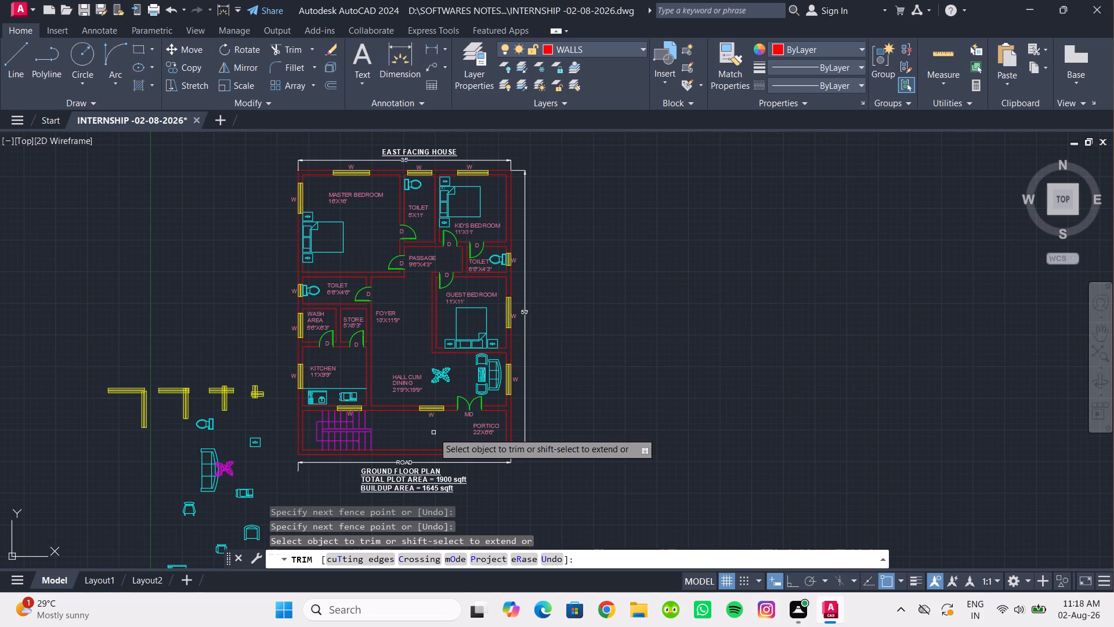
scroll(359, 337, "down", 1)
middle_click_drag(359, 337, 349, 391)
scroll(439, 349, "down", 1)
middle_click_drag(536, 273, 530, 300)
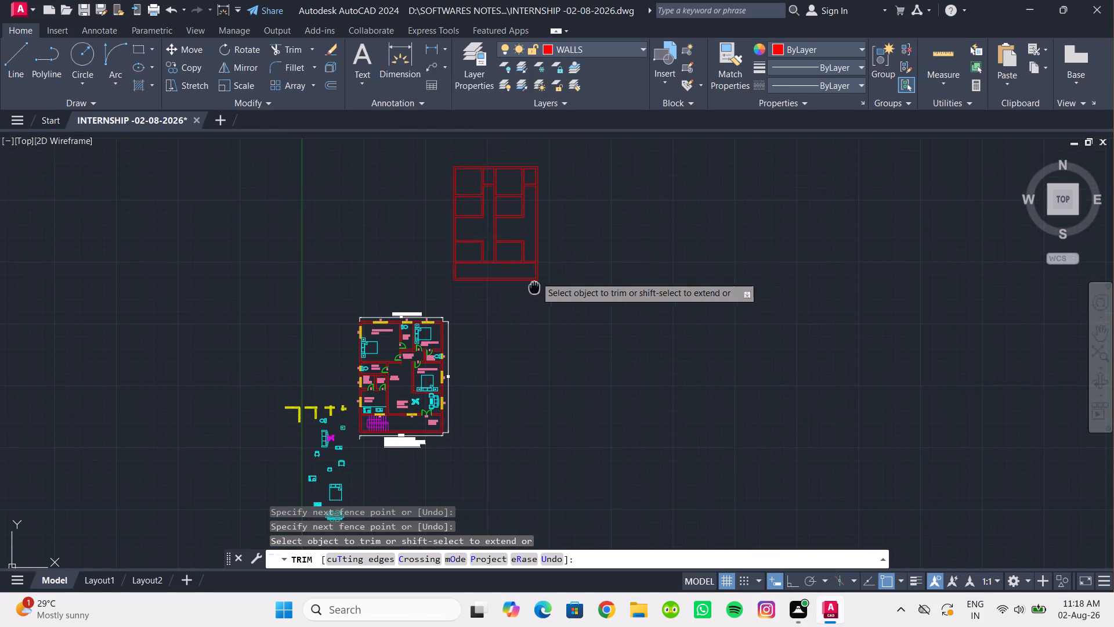
Examine the EAST FACING HOUSE plan's rooms, doors and windows against the new wall layout for reference.
middle_click_drag(530, 300, 525, 313)
scroll(522, 313, "up", 1)
middle_click_drag(489, 277, 443, 376)
scroll(435, 373, "up", 1)
middle_click_drag(433, 372, 432, 372)
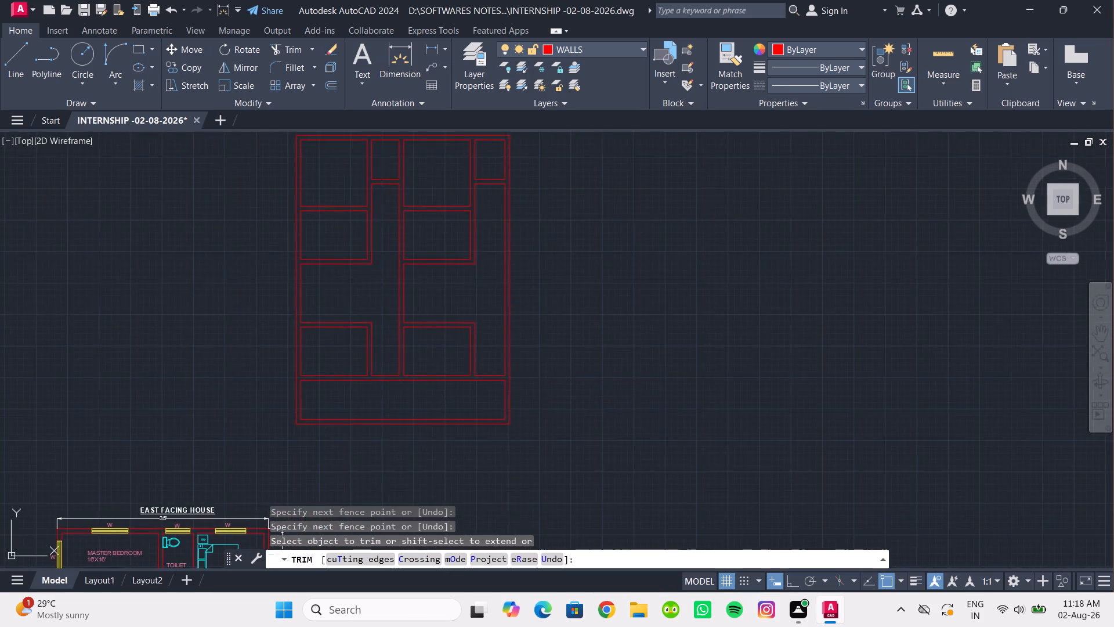
middle_click_drag(432, 372, 428, 410)
scroll(428, 410, "up", 1)
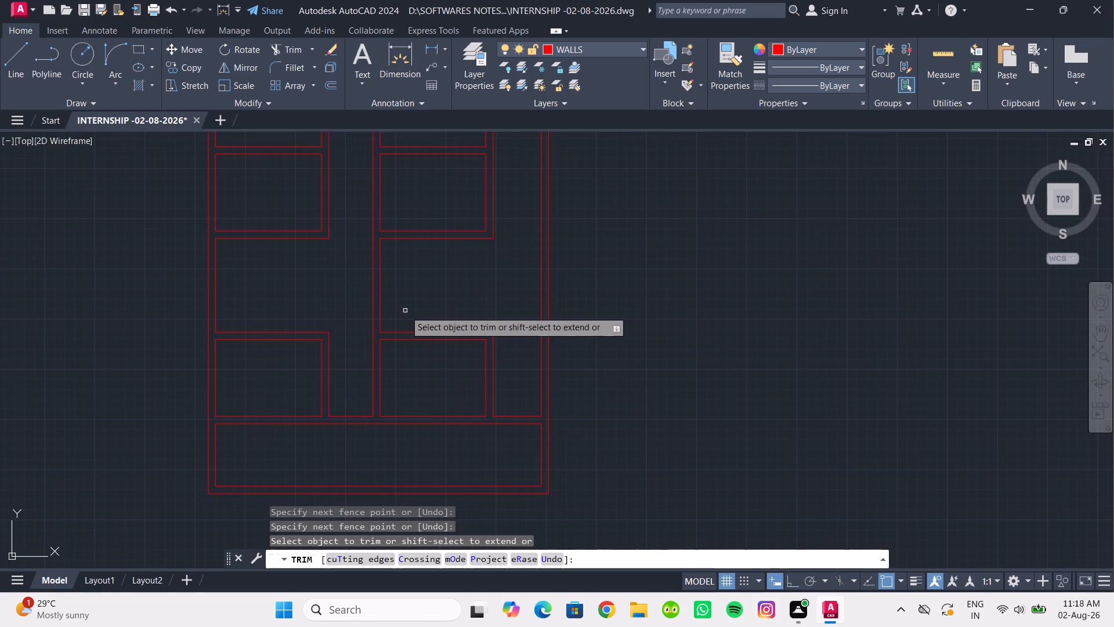
scroll(404, 308, "down", 1)
middle_click_drag(406, 309, 698, 235)
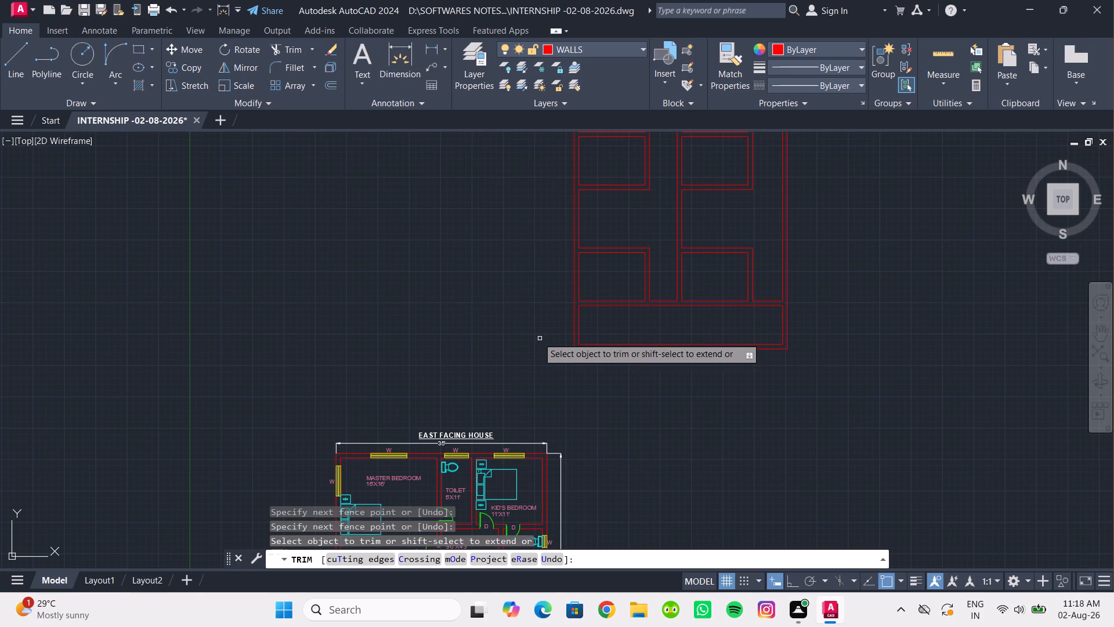
scroll(537, 336, "down", 1)
middle_click_drag(537, 336, 557, 247)
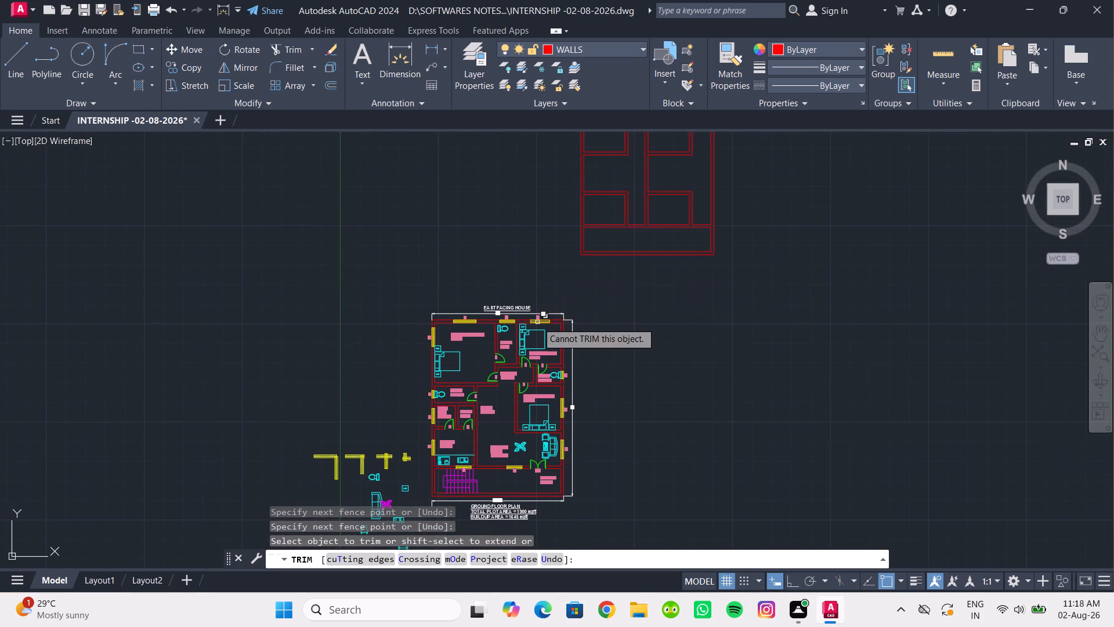
scroll(537, 323, "down", 1)
middle_click_drag(537, 324, 548, 359)
scroll(511, 369, "up", 3)
scroll(424, 349, "up", 2)
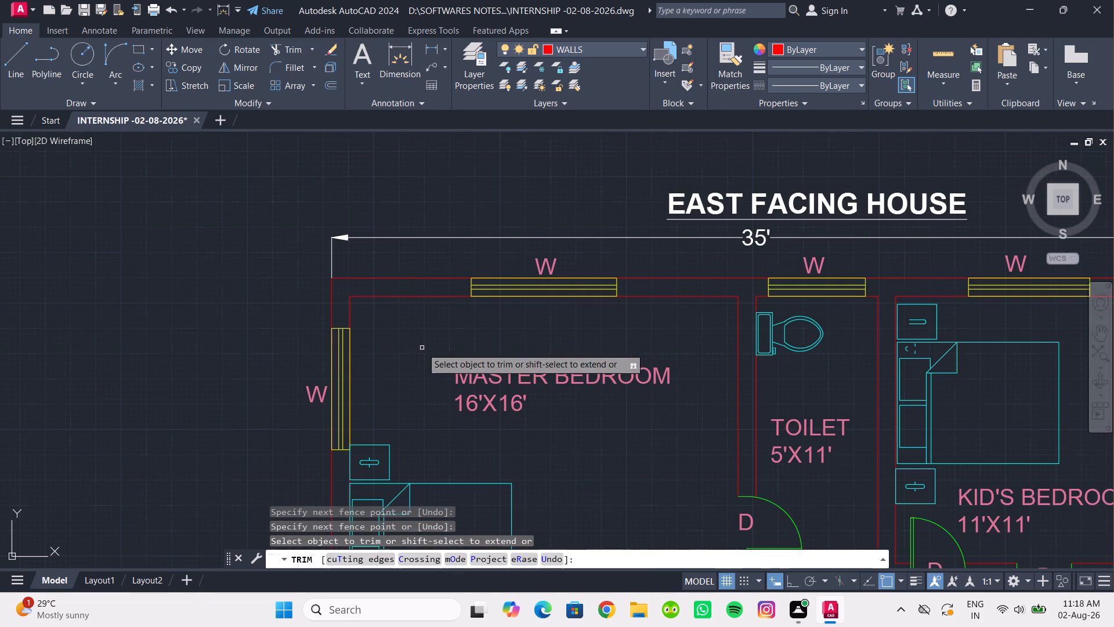
middle_click(422, 348)
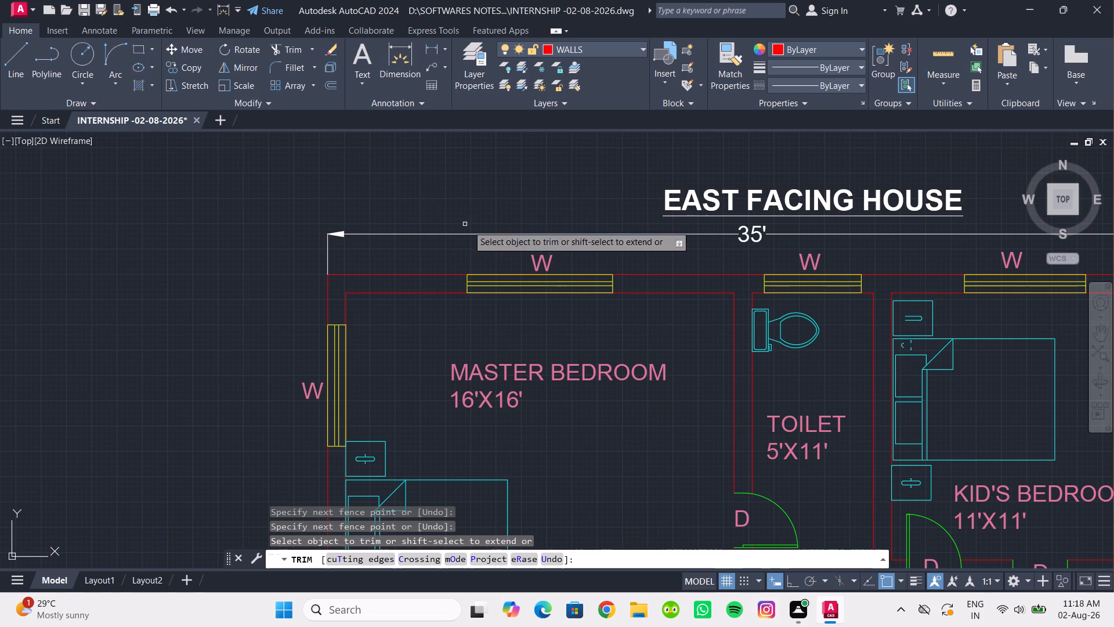
scroll(478, 239, "down", 4)
middle_click_drag(482, 271, 352, 258)
scroll(380, 309, "up", 1)
middle_click_drag(378, 309, 374, 283)
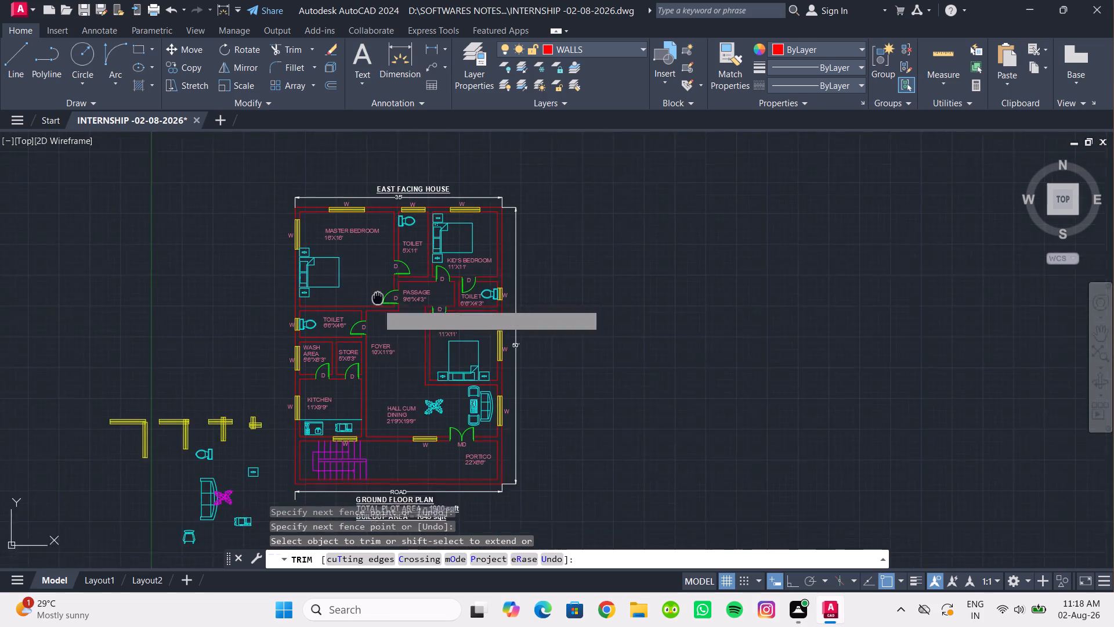
middle_click_drag(374, 283, 379, 236)
scroll(373, 249, "up", 1)
scroll(373, 250, "down", 1)
middle_click_drag(373, 250, 329, 266)
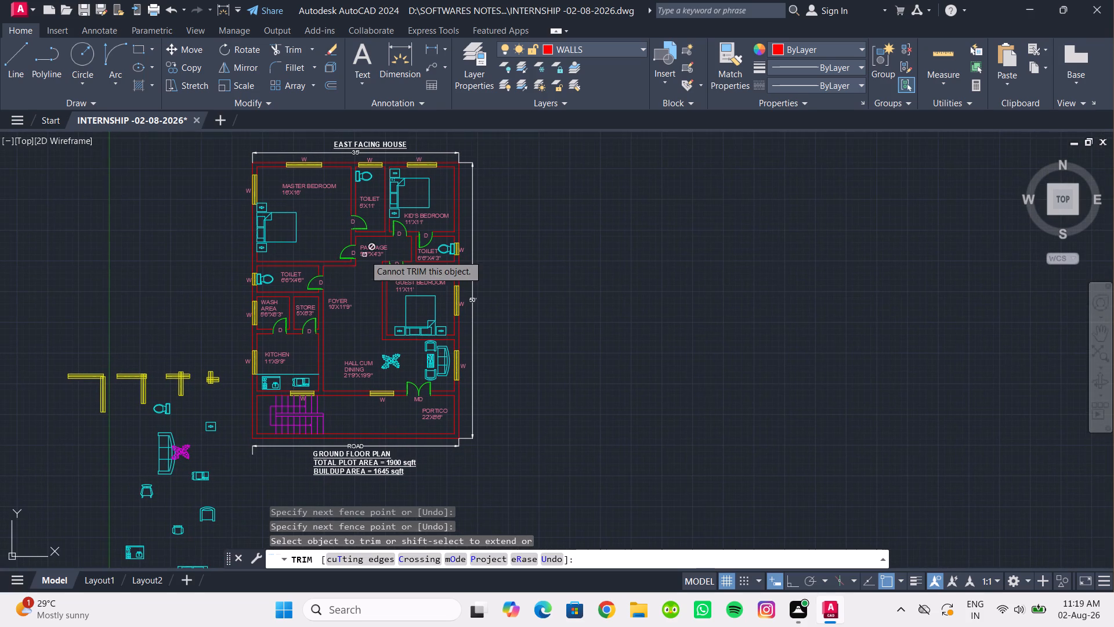
scroll(361, 250, "up", 1)
middle_click_drag(353, 252, 268, 418)
scroll(400, 298, "down", 2)
middle_click_drag(406, 297, 376, 426)
scroll(400, 373, "up", 1)
middle_click_drag(397, 374, 335, 458)
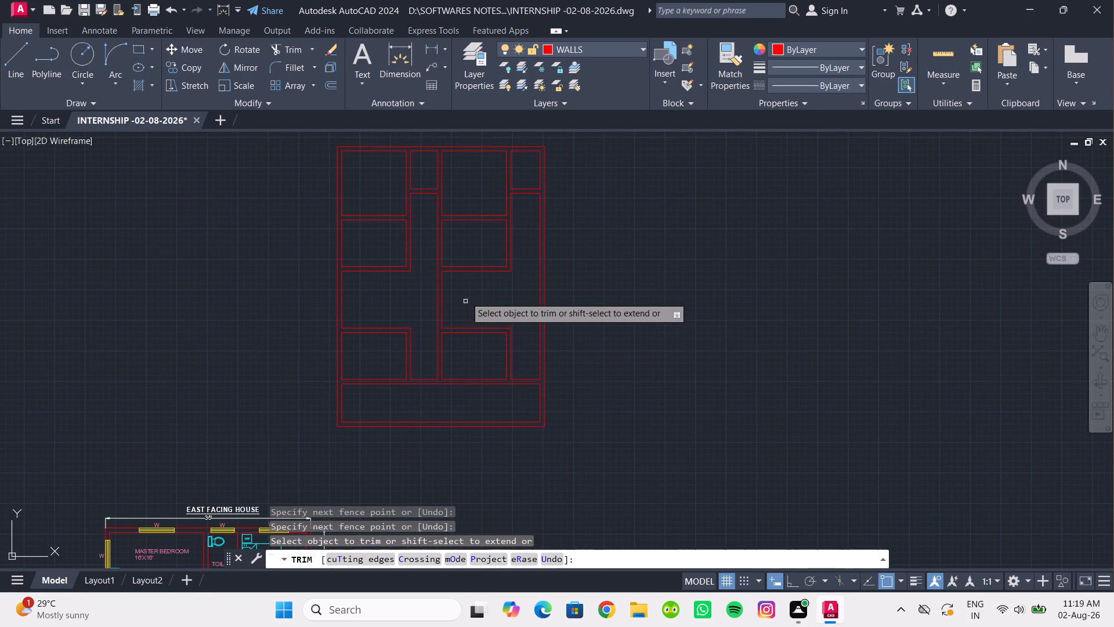
key("Escape")
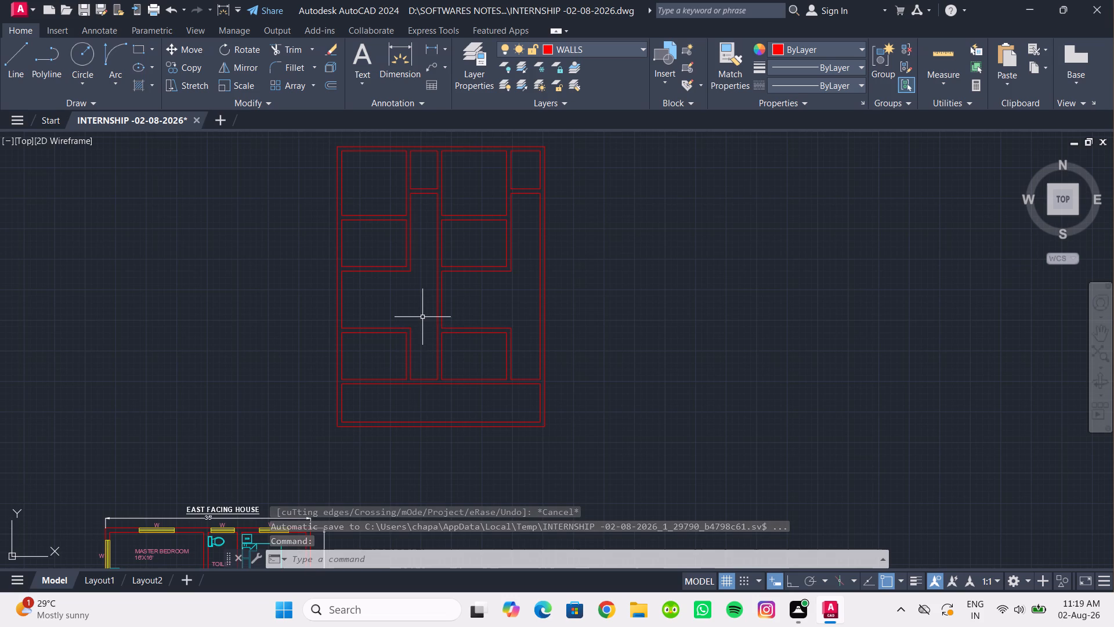
middle_click_drag(422, 317, 479, 271)
scroll(480, 281, "down", 1)
middle_click_drag(479, 280, 455, 268)
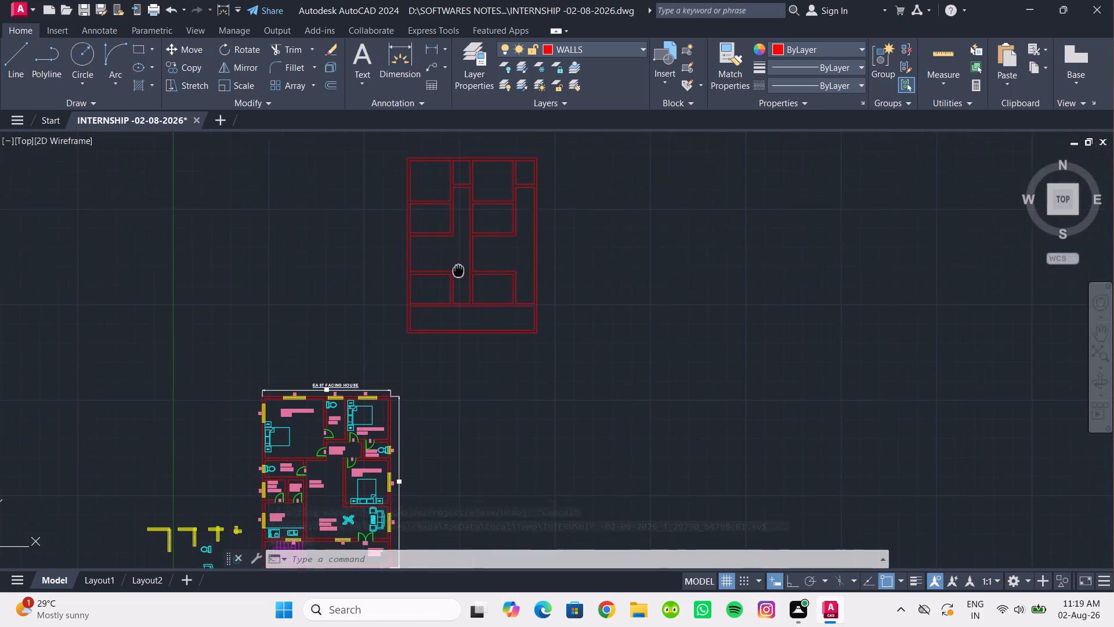
middle_click_drag(455, 268, 455, 248)
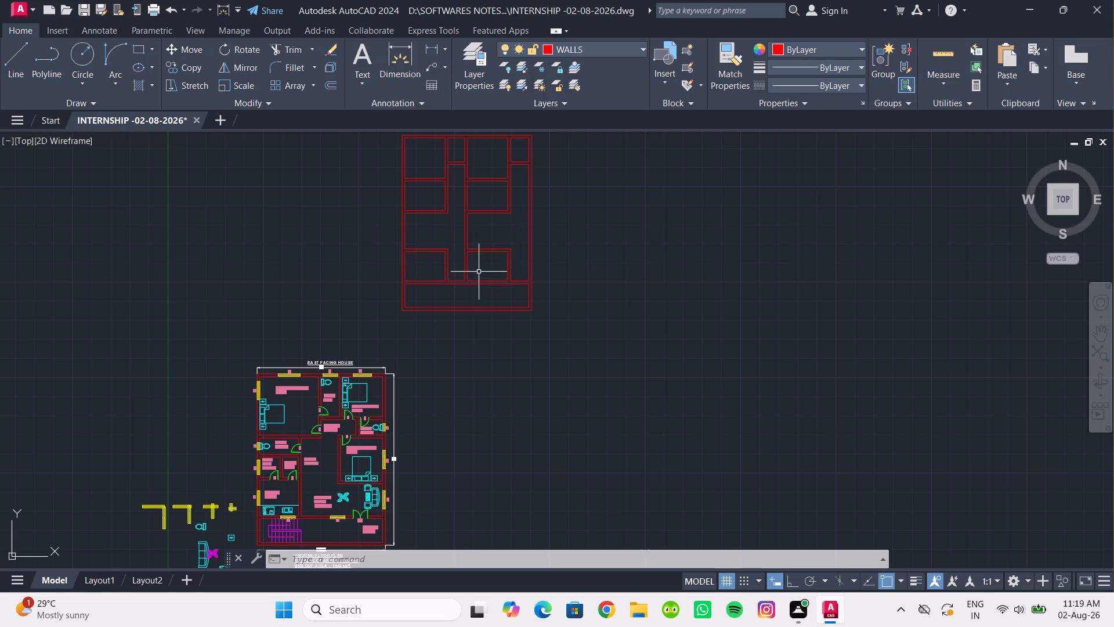
middle_click_drag(449, 293, 444, 397)
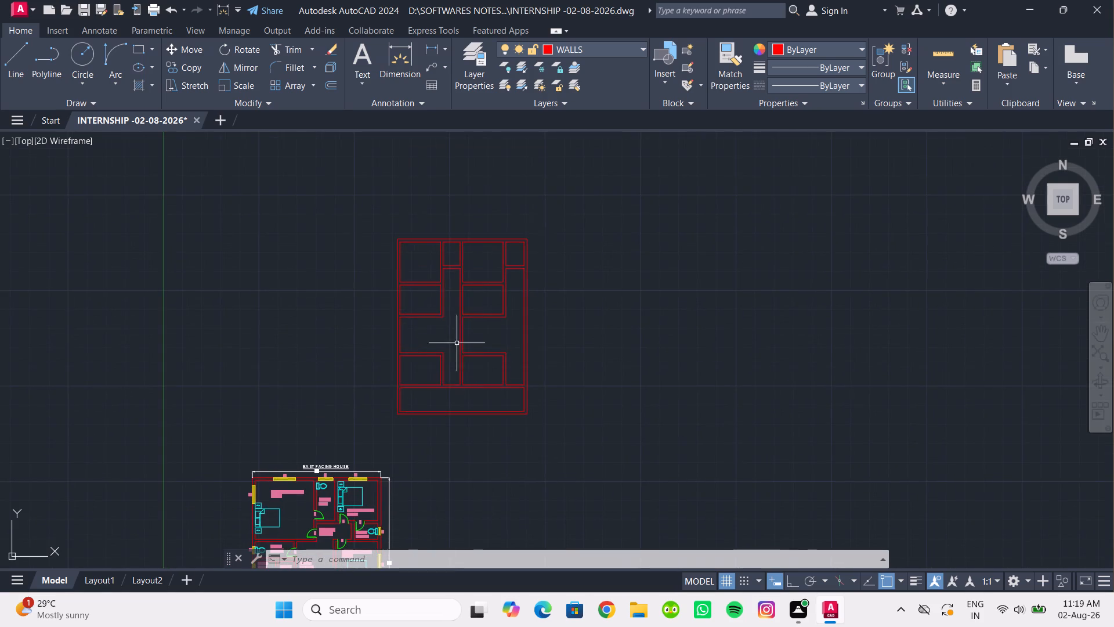
scroll(444, 289, "up", 1)
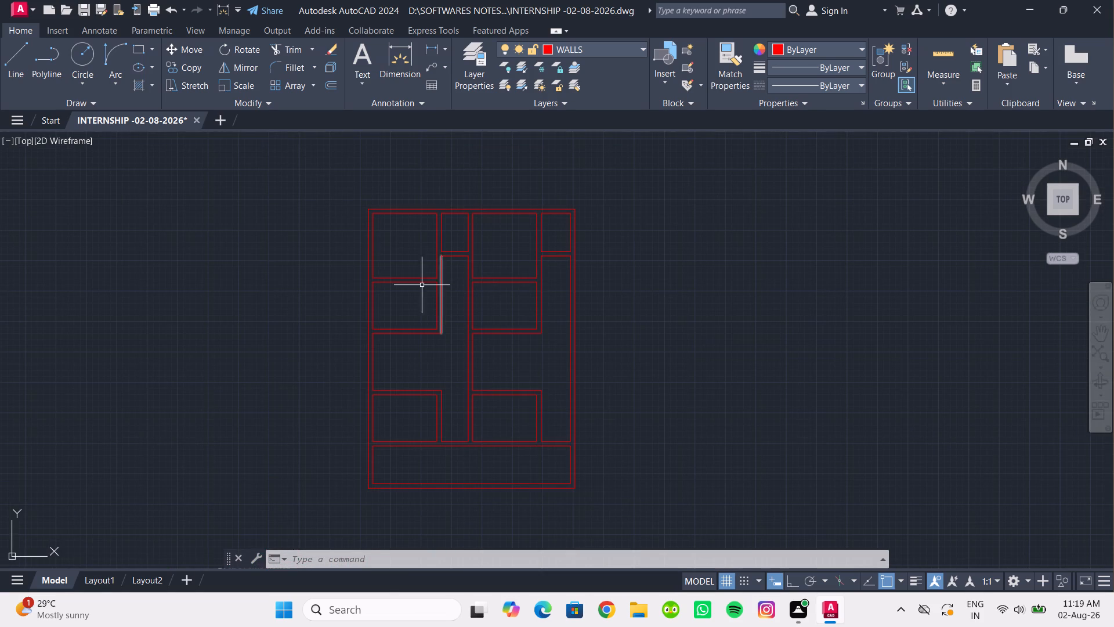
Copy the master bedroom's passage door from the EAST FACING HOUSE plan into the new plan's two northernmost west-column rooms.
scroll(396, 291, "down", 1)
middle_click_drag(396, 291, 399, 190)
middle_click_drag(320, 329, 328, 280)
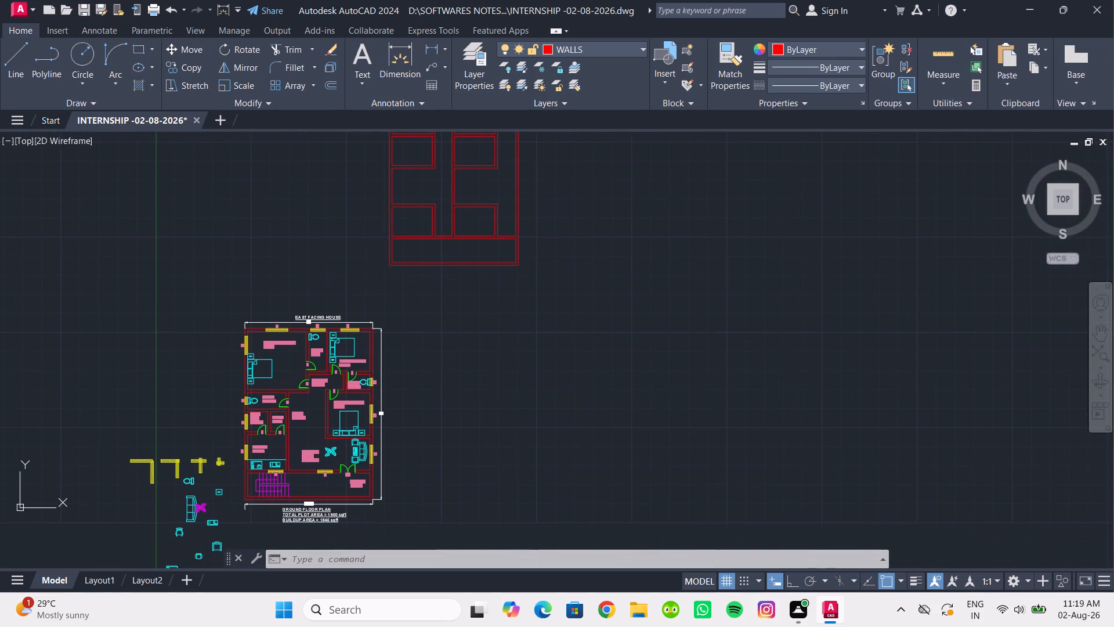
middle_click_drag(323, 302, 346, 225)
middle_click_drag(328, 275, 334, 215)
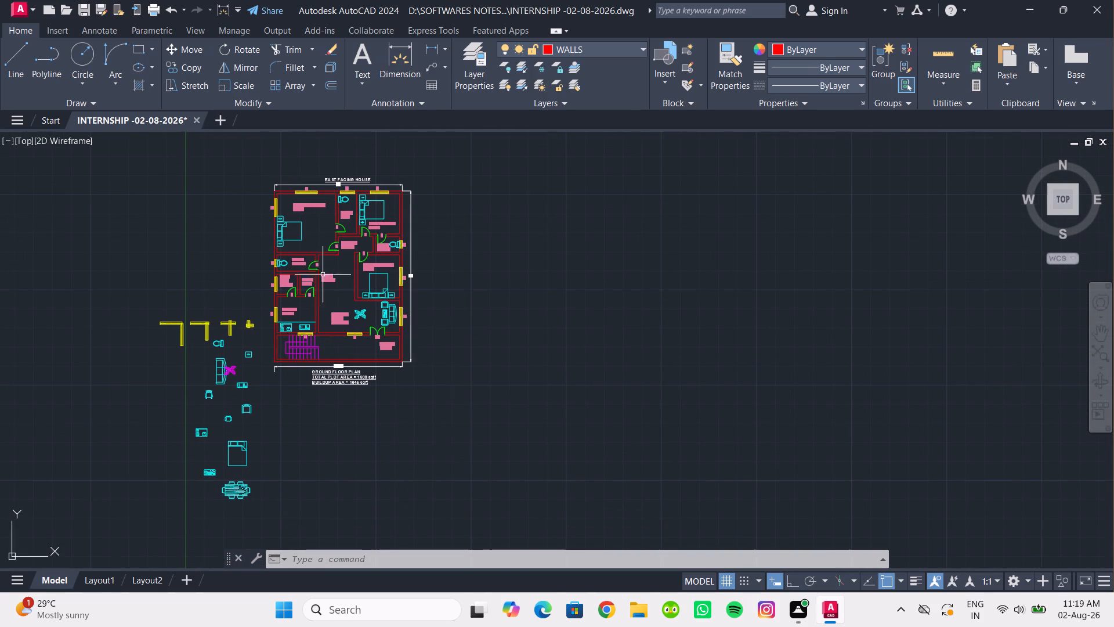
scroll(319, 244, "up", 3)
left_click(357, 261)
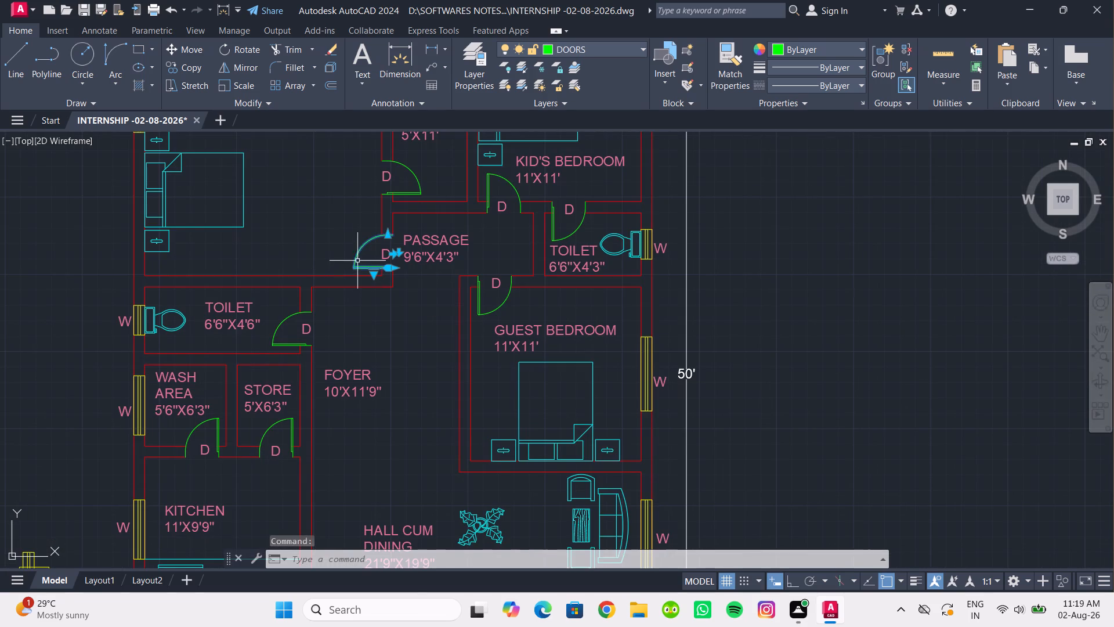
left_click(182, 61)
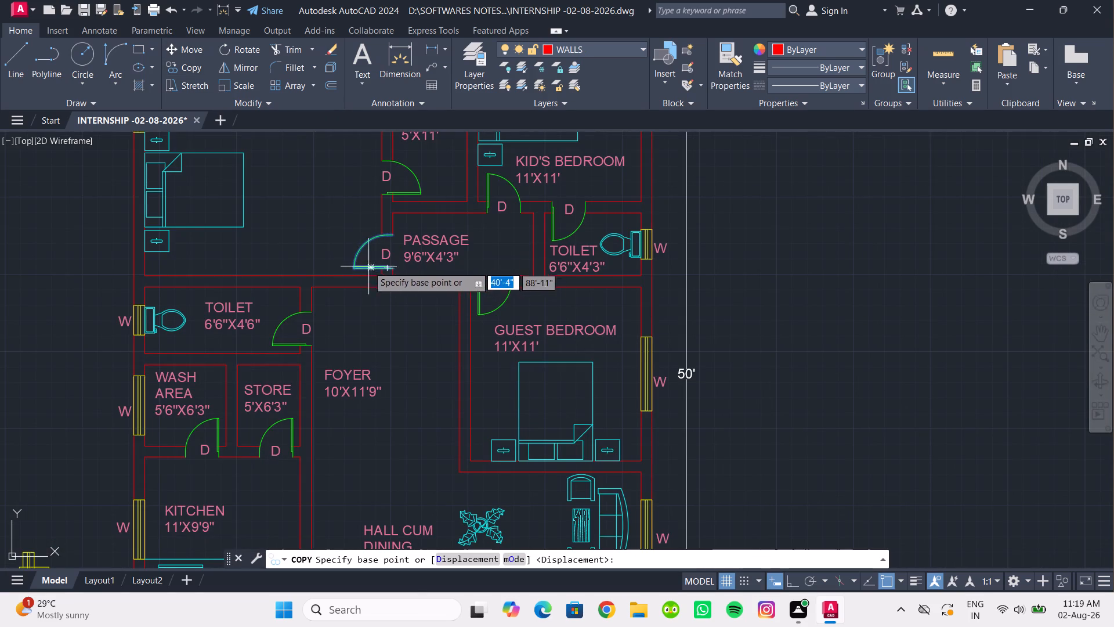
left_click(357, 262)
scroll(422, 185, "down", 2)
middle_click_drag(422, 189, 241, 501)
middle_click_drag(382, 272, 379, 312)
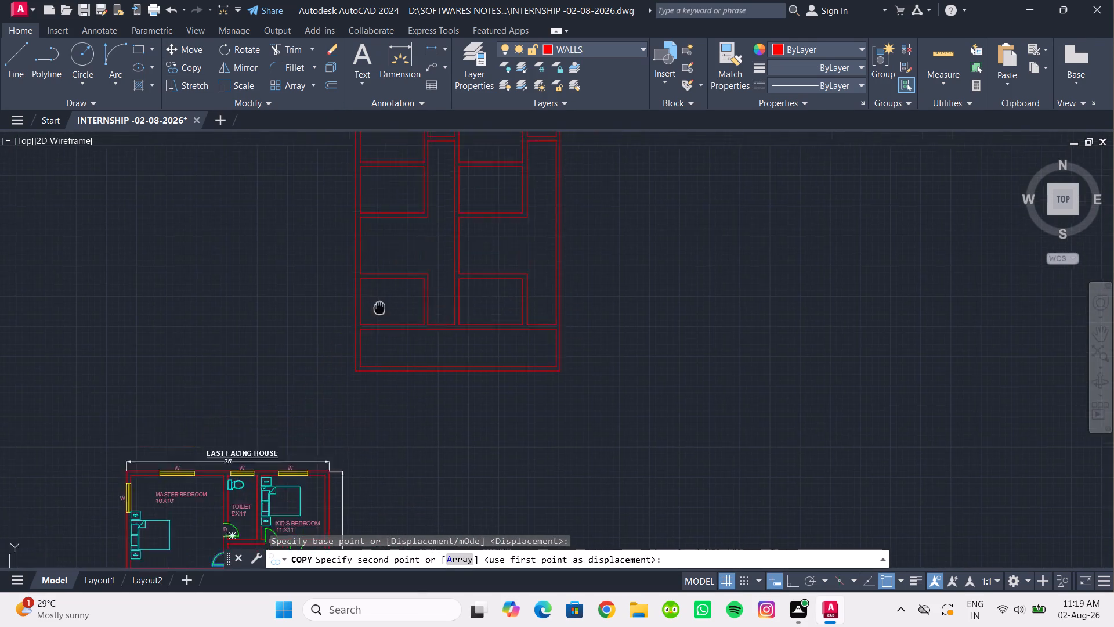
middle_click_drag(379, 312, 357, 420)
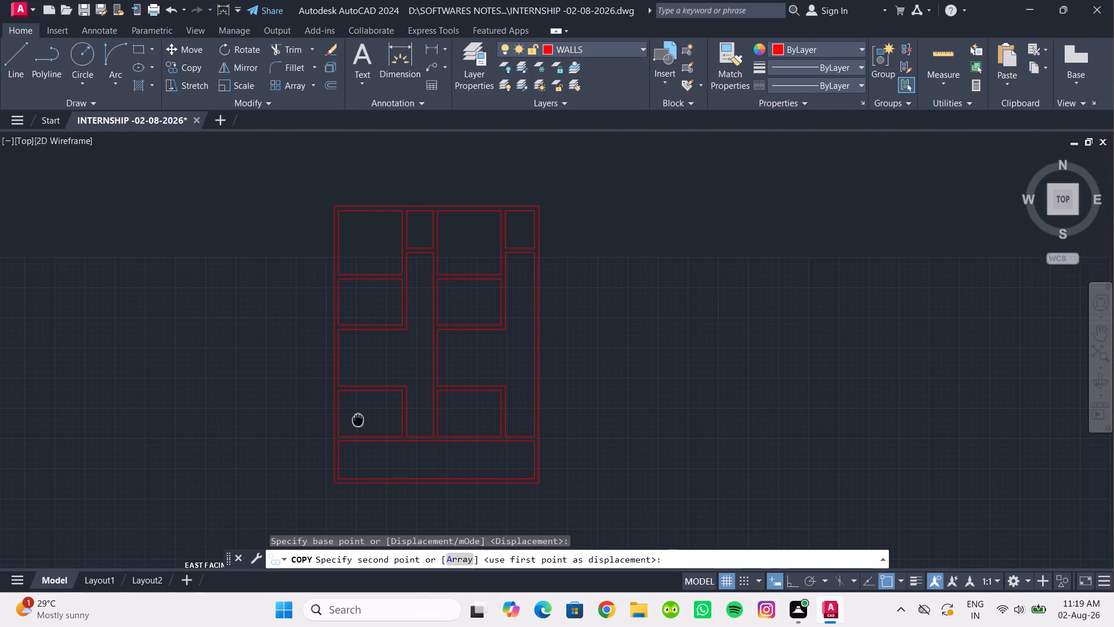
middle_click_drag(357, 420, 356, 408)
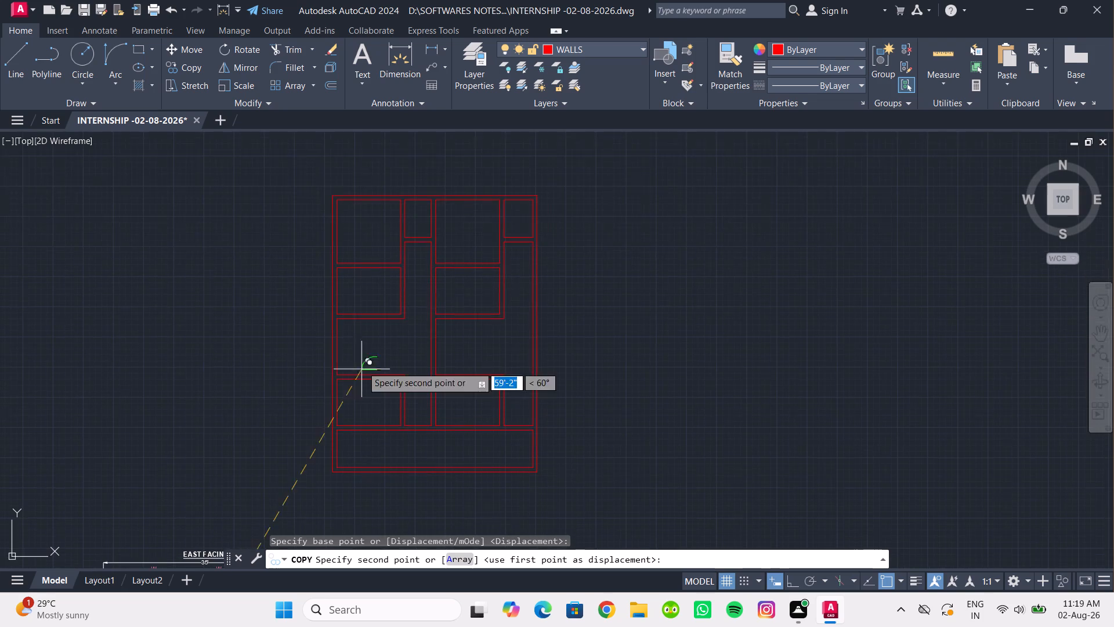
scroll(383, 244, "up", 3)
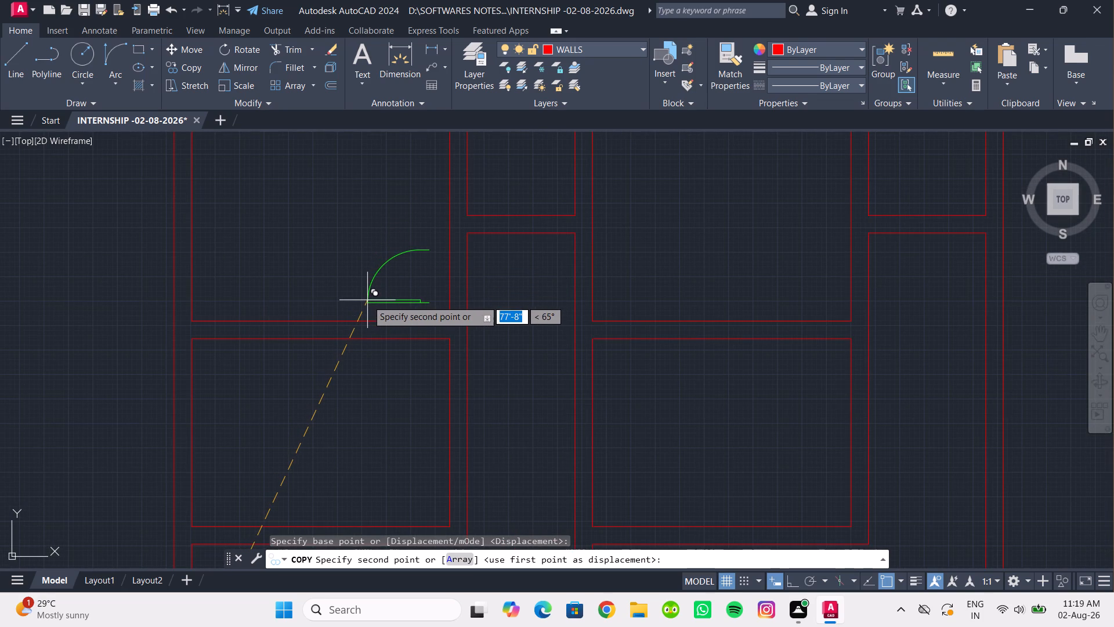
left_click(367, 300)
middle_click_drag(375, 434, 361, 361)
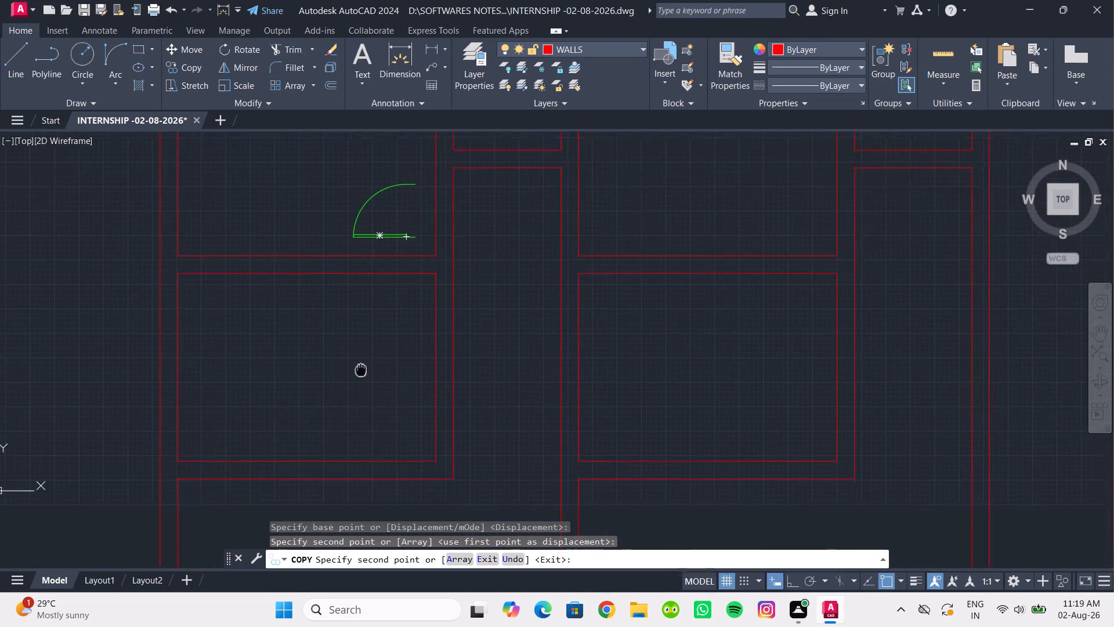
middle_click_drag(361, 361, 358, 329)
left_click(359, 406)
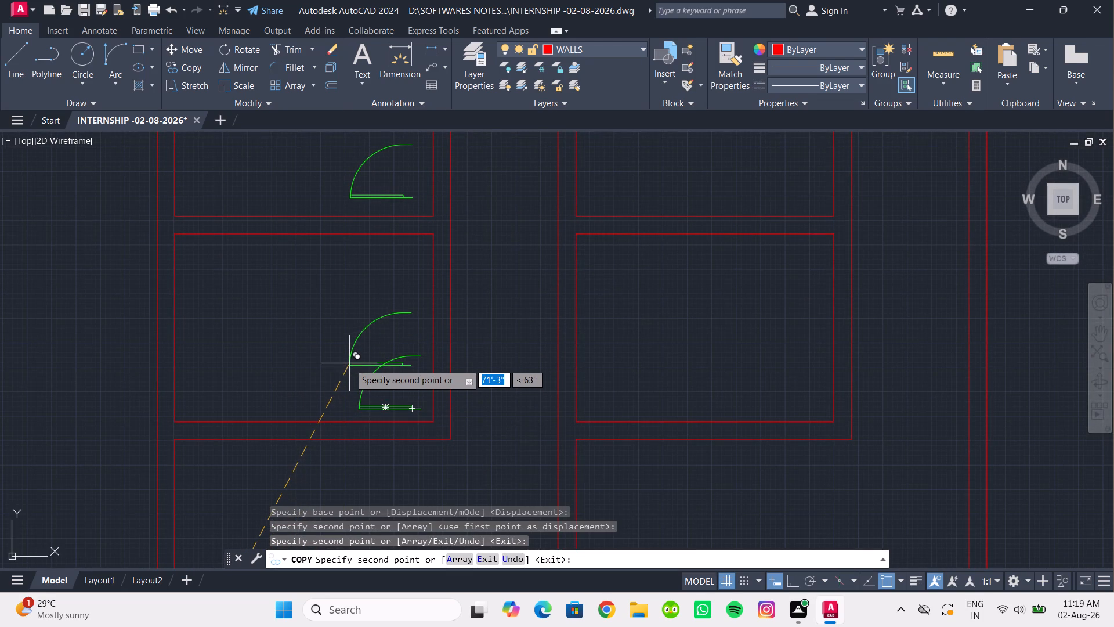
Place two more copies of the door near the southeast corners of the two large northern rooms east of the central wall.
scroll(349, 363, "down", 1)
middle_click_drag(349, 363, 230, 413)
middle_click_drag(406, 349, 321, 387)
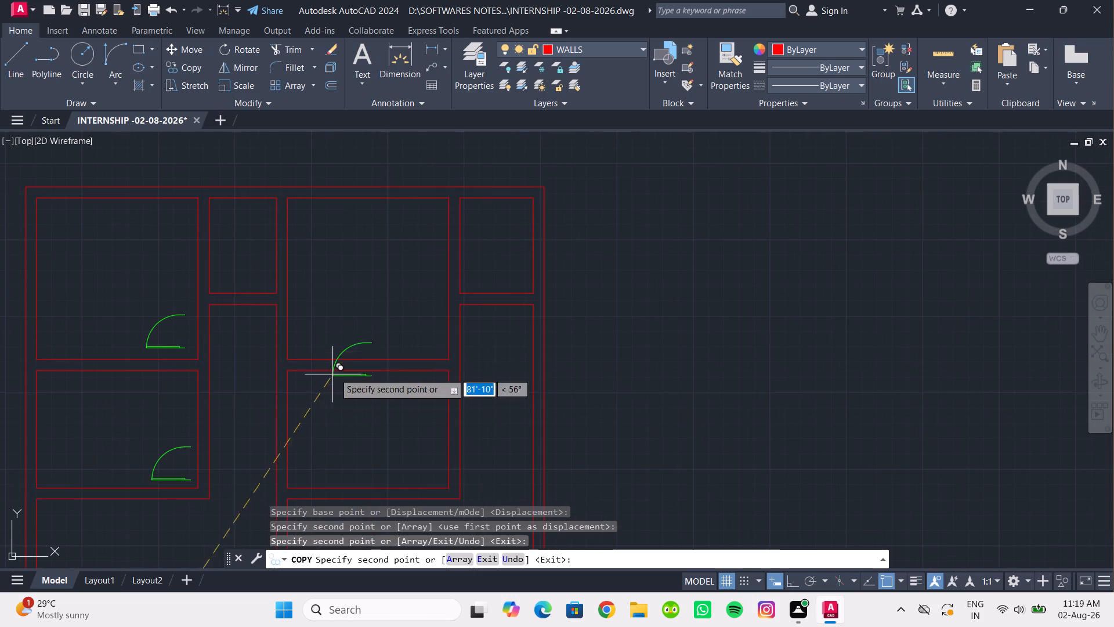
left_click(402, 352)
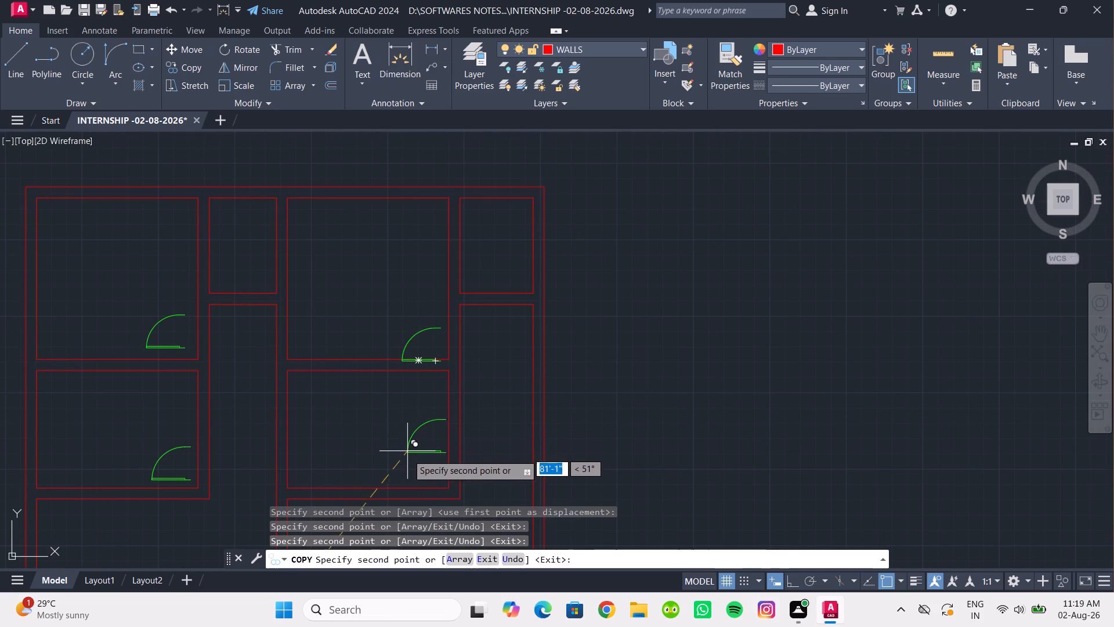
left_click(404, 476)
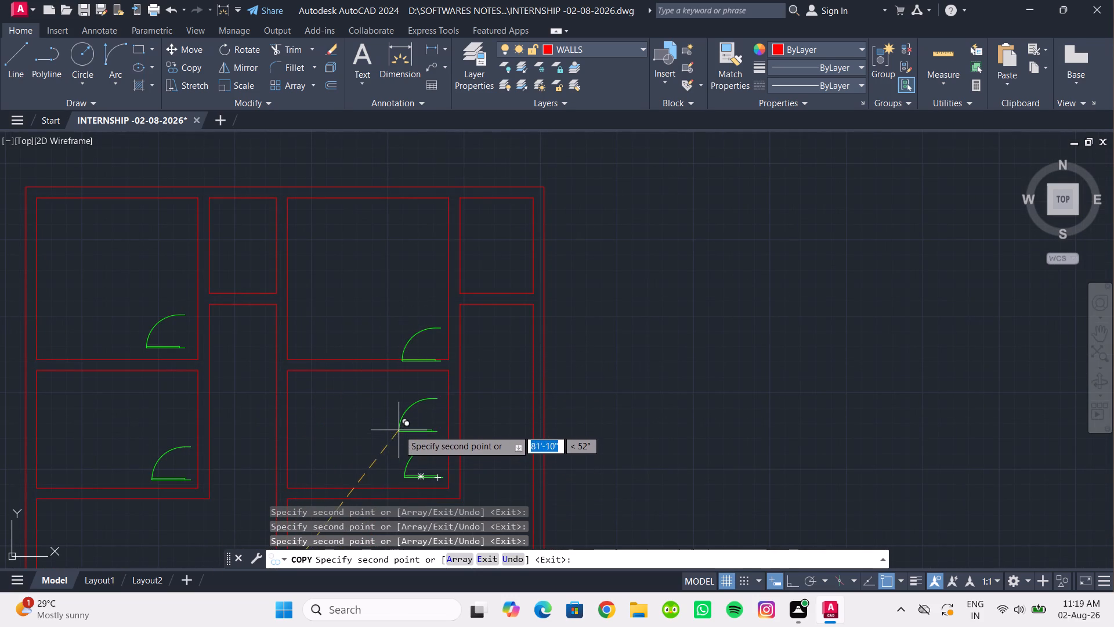
Place a spare copy of the door in the empty space north of the new plan and end the copying.
middle_click_drag(396, 402, 414, 314)
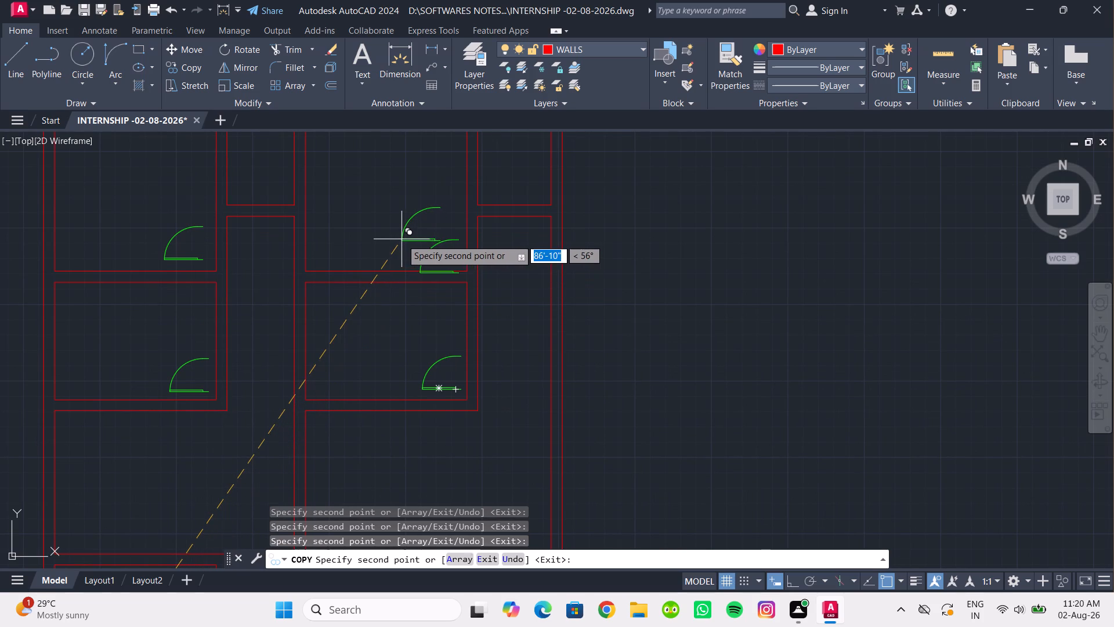
scroll(295, 275, "down", 1)
middle_click_drag(295, 275, 307, 310)
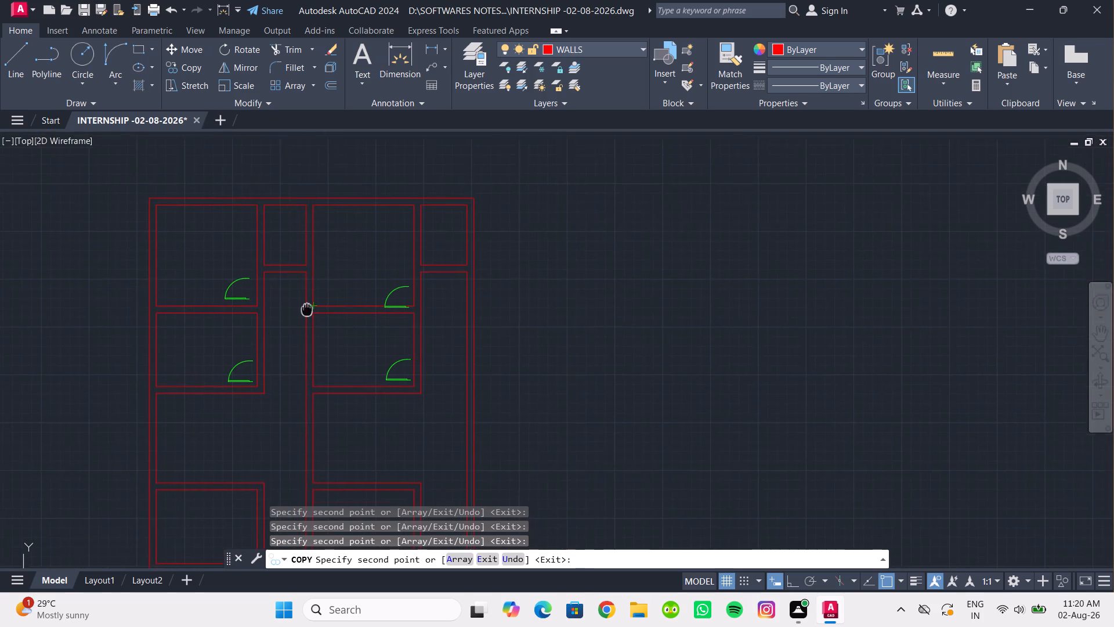
middle_click_drag(307, 310, 341, 423)
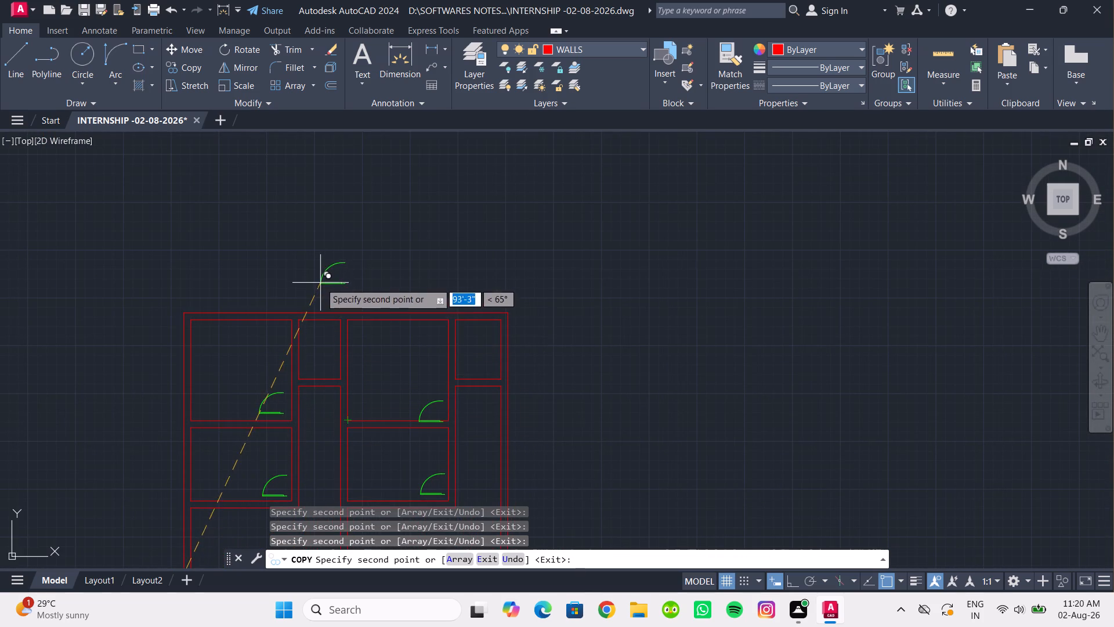
left_click(320, 283)
key("Escape")
Rotate the spare door north of the new plan by 270° with Ortho on.
left_click_drag(348, 302, 335, 276)
left_click(293, 230)
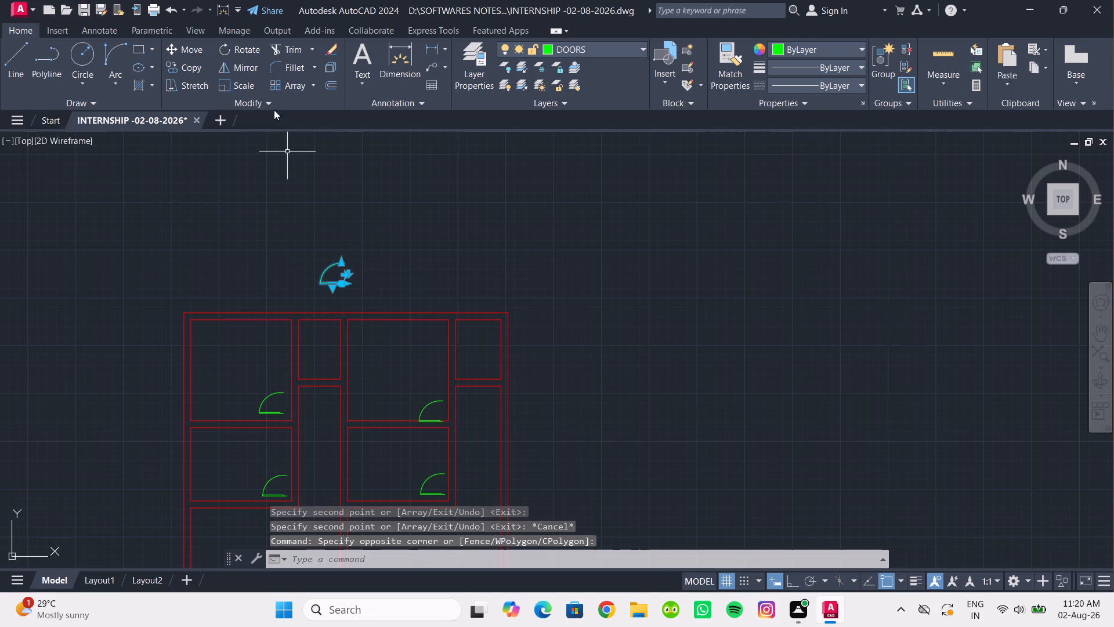
left_click(218, 48)
left_click_drag(359, 271, 353, 241)
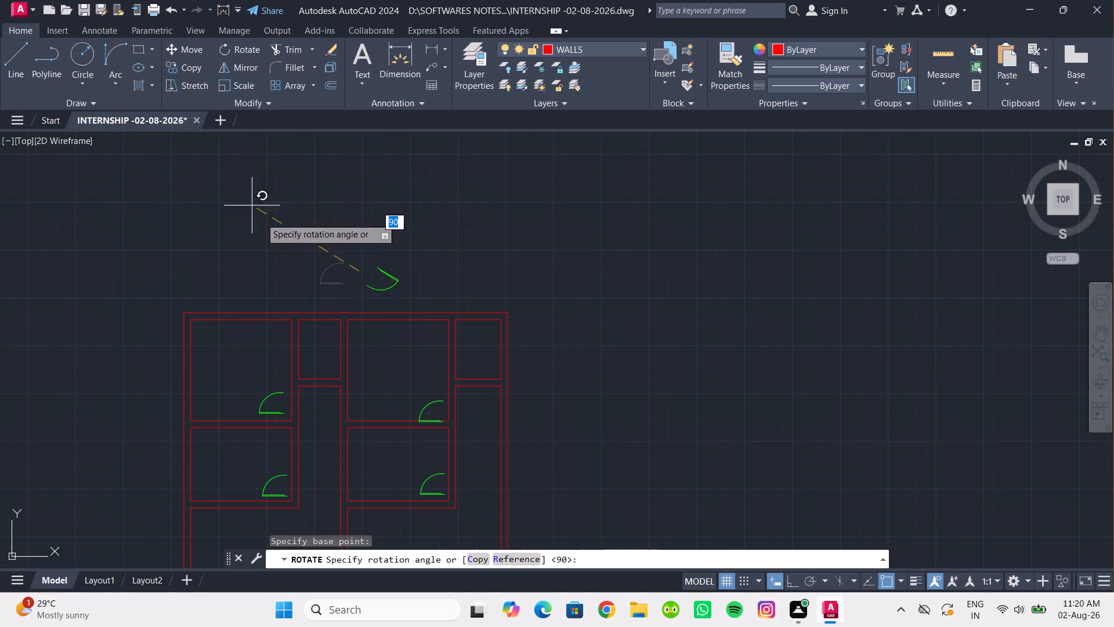
left_click(793, 579)
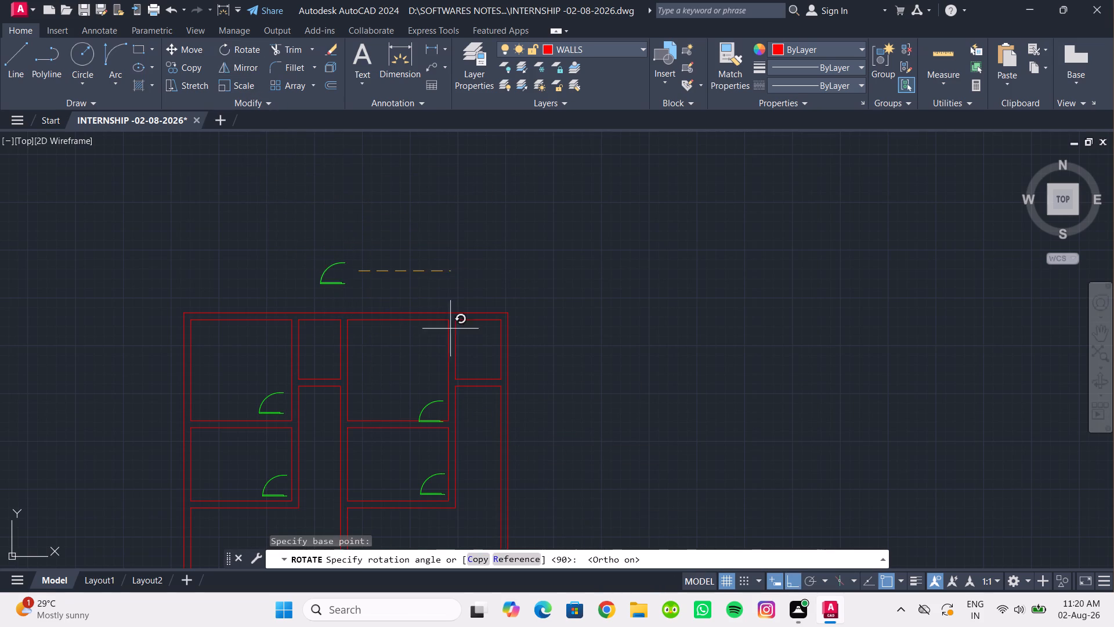
left_click(365, 475)
Mirror the spare door north of the new plan across a vertical line just west of it, erasing the source door.
middle_click_drag(363, 254, 372, 264)
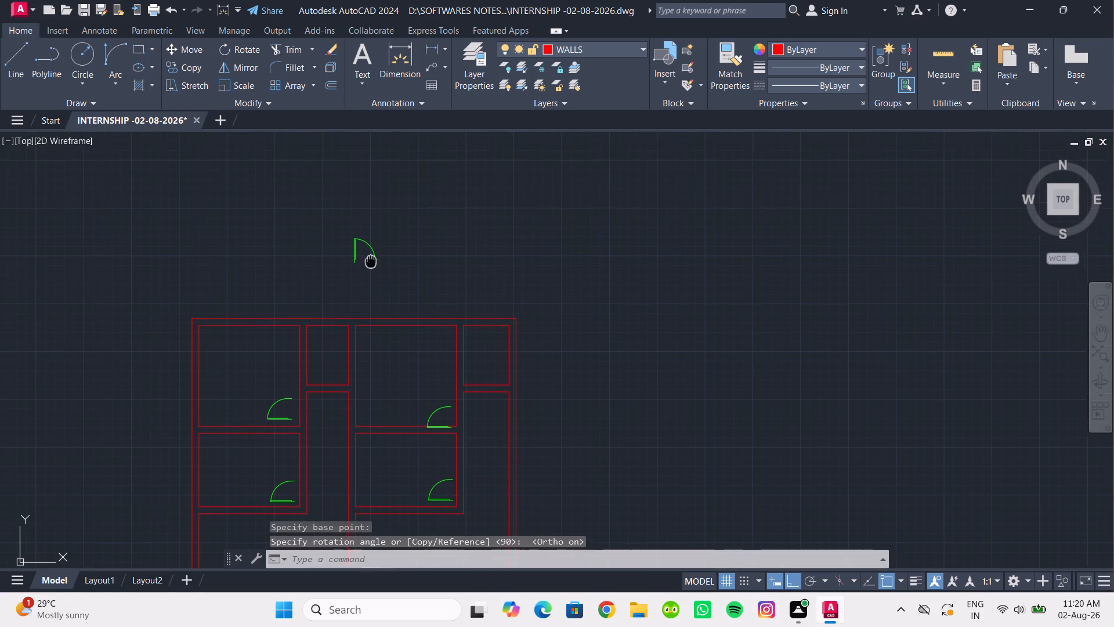
middle_click_drag(372, 264, 375, 278)
left_click(370, 294)
left_click(344, 239)
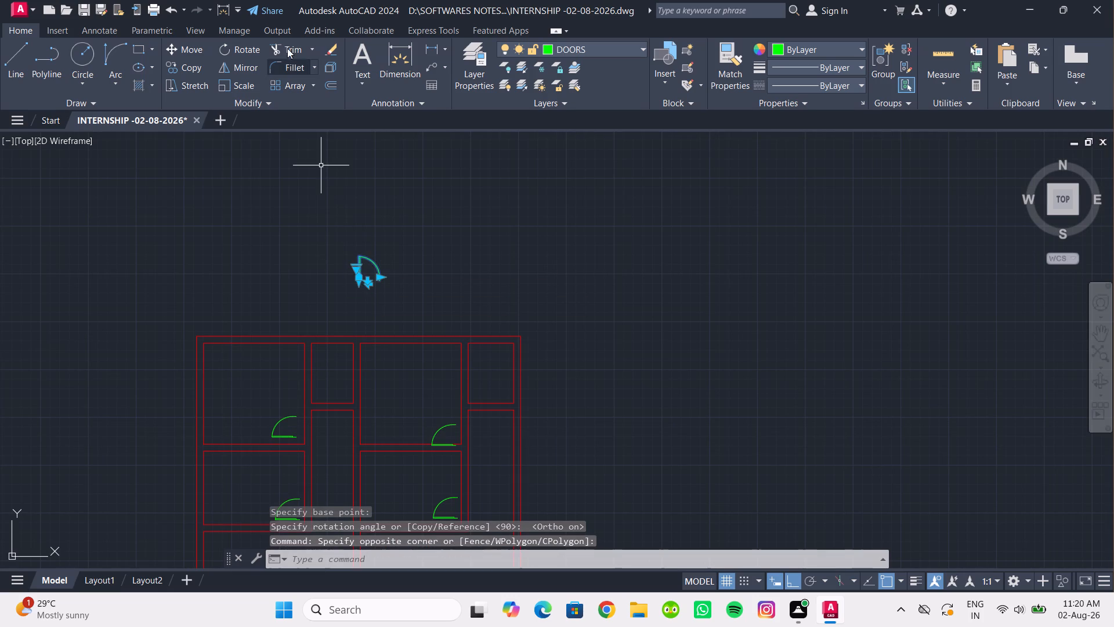
left_click(225, 55)
left_click(226, 60)
left_click(326, 238)
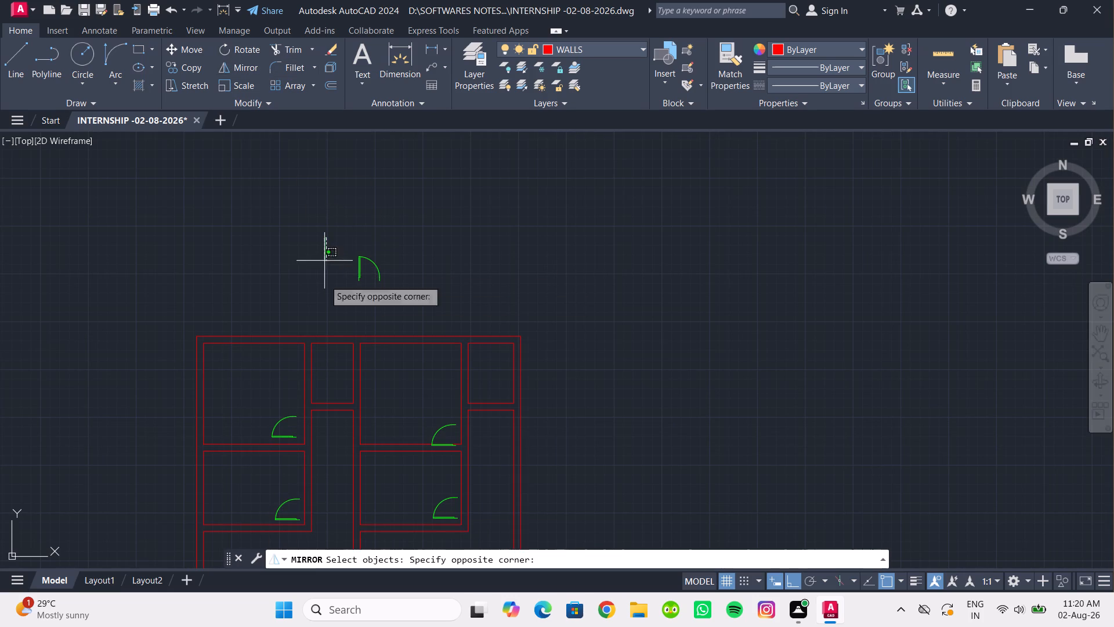
left_click(324, 313)
left_click_drag(428, 321, 419, 306)
left_click(316, 206)
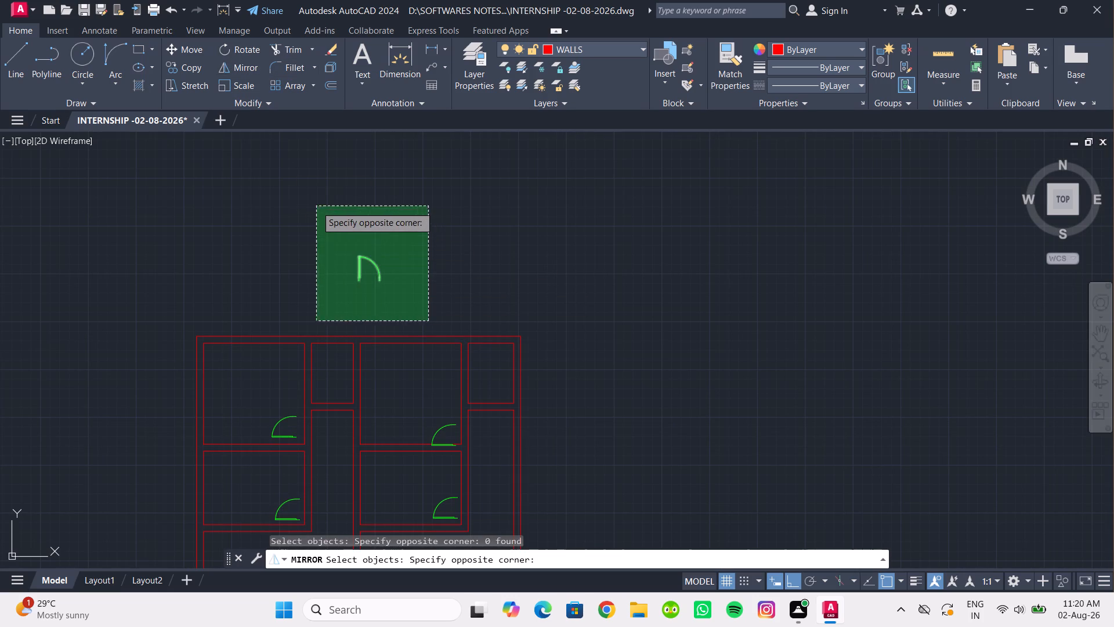
key("Return")
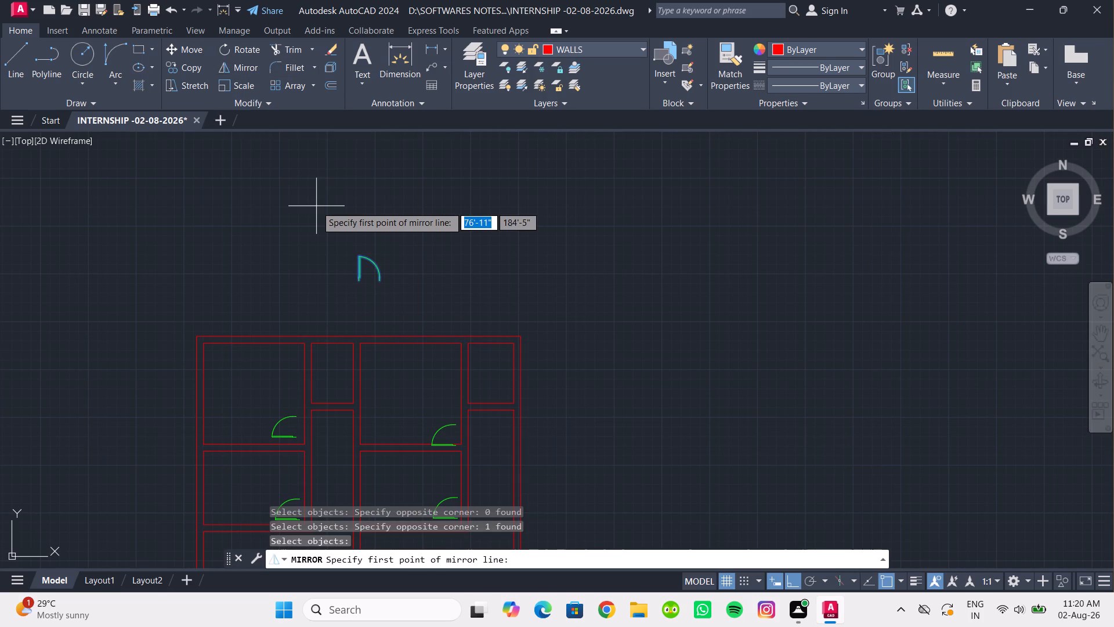
left_click(337, 225)
left_click(342, 293)
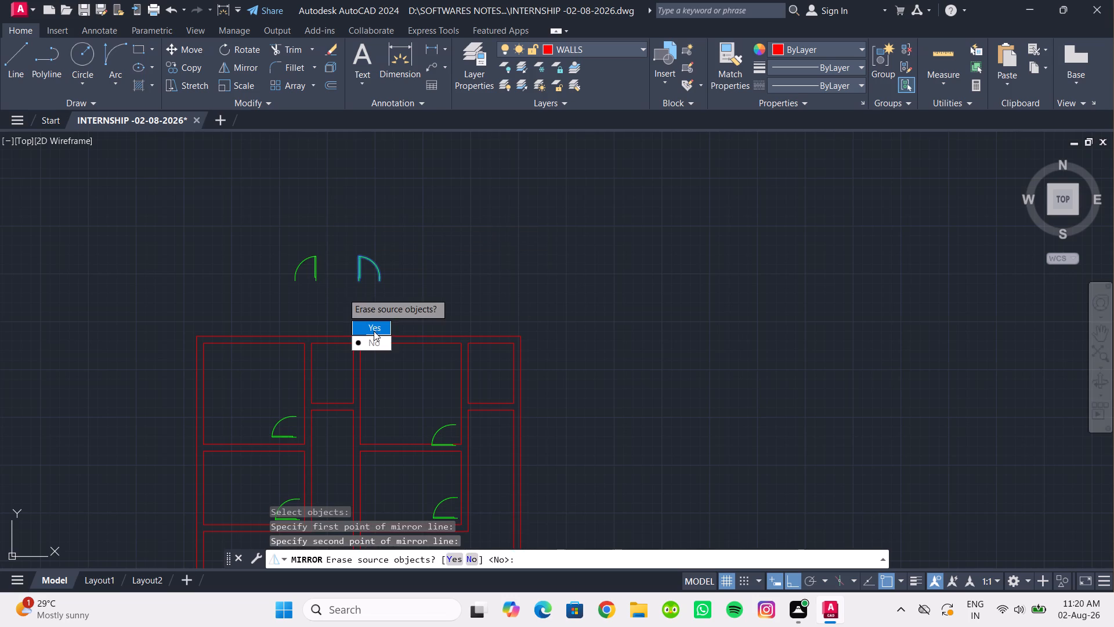
left_click_drag(374, 331, 342, 293)
Copy the mirrored door with Ortho off into the two small northern rooms, near their south walls.
left_click(299, 269)
left_click(188, 68)
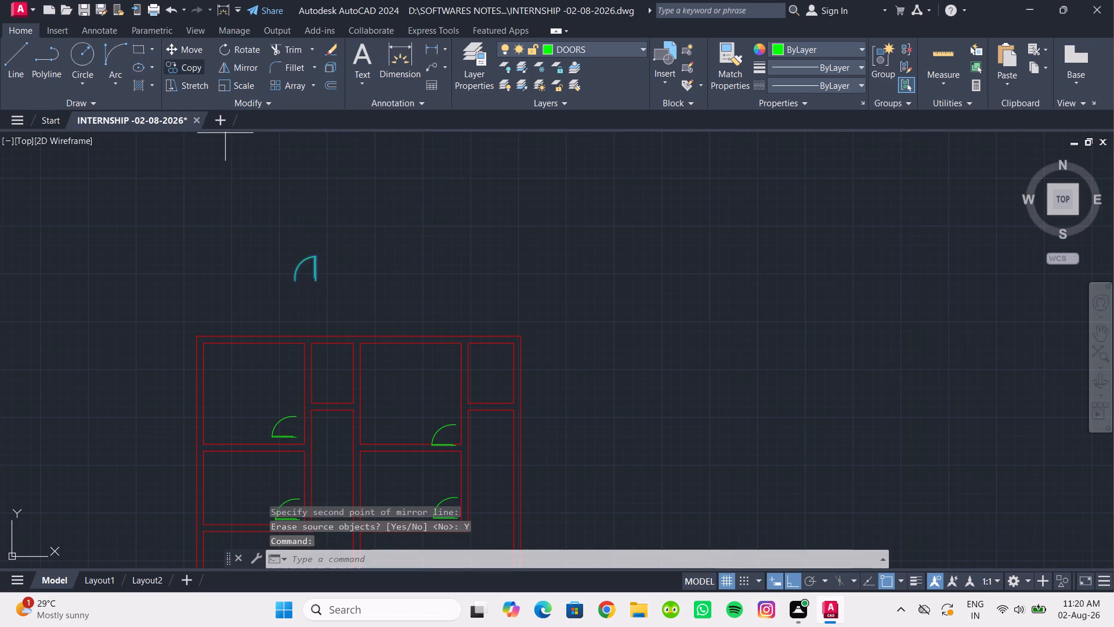
scroll(315, 299, "up", 2)
left_click(317, 258)
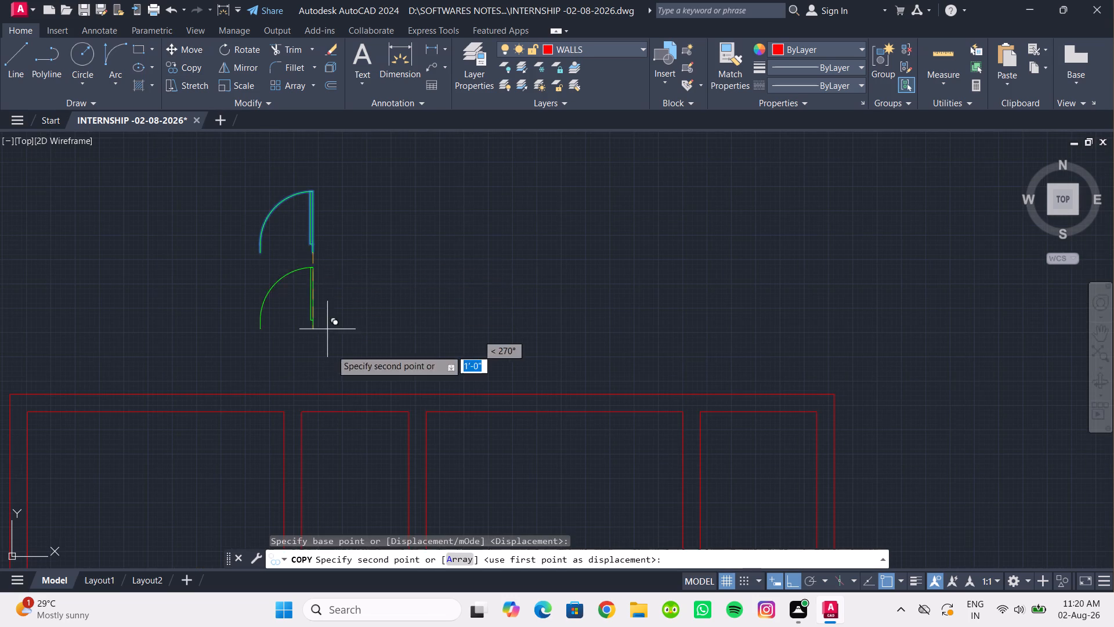
scroll(332, 369, "down", 1)
middle_click_drag(323, 365, 291, 273)
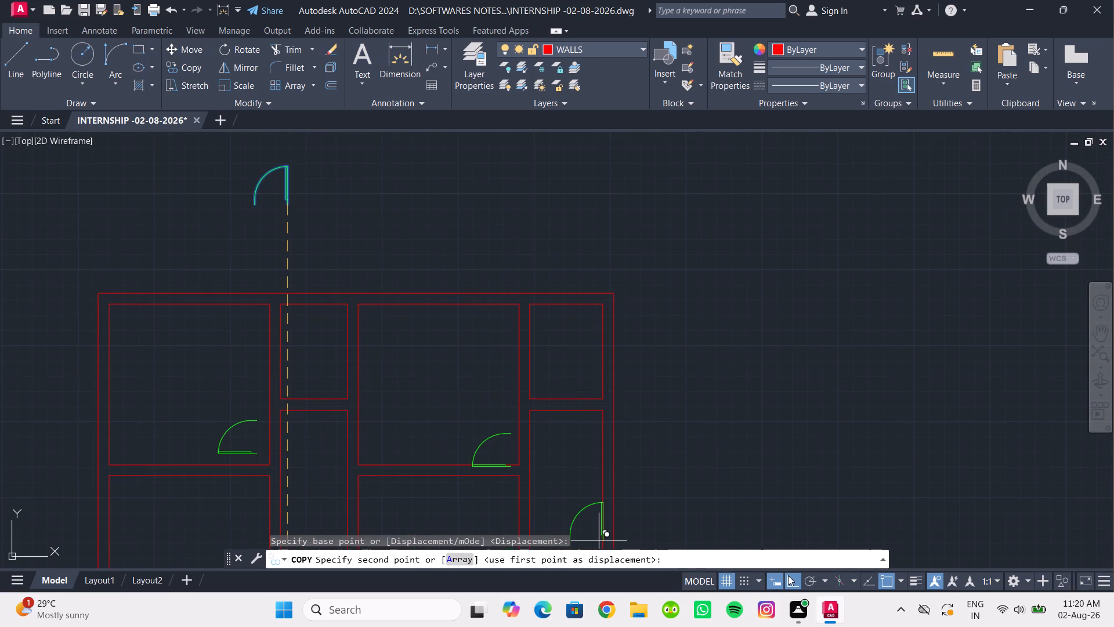
left_click(788, 575)
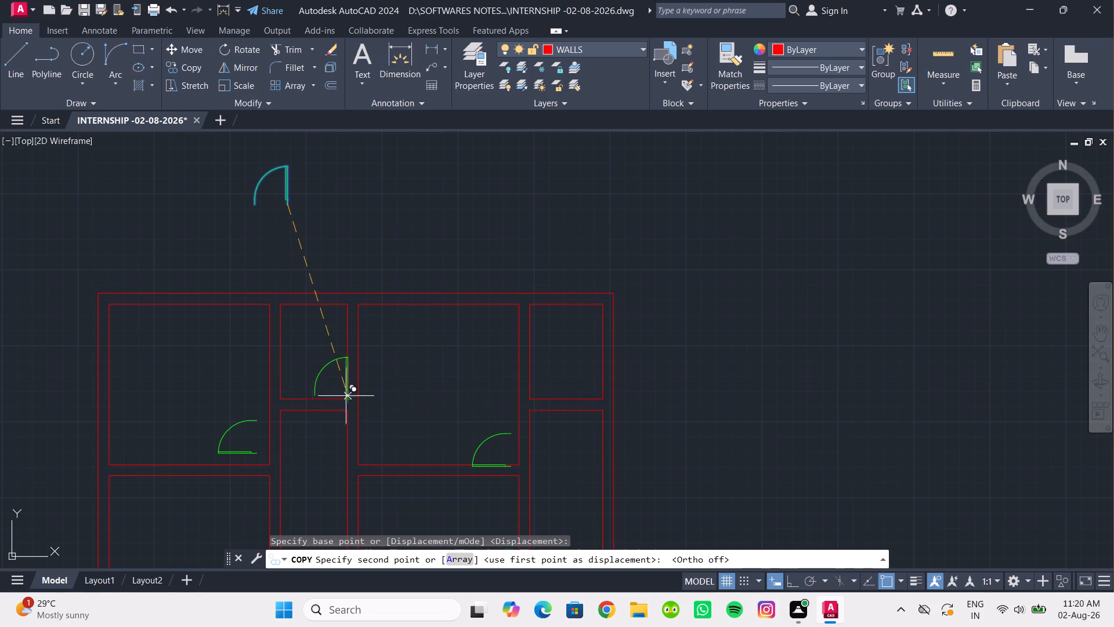
left_click(337, 399)
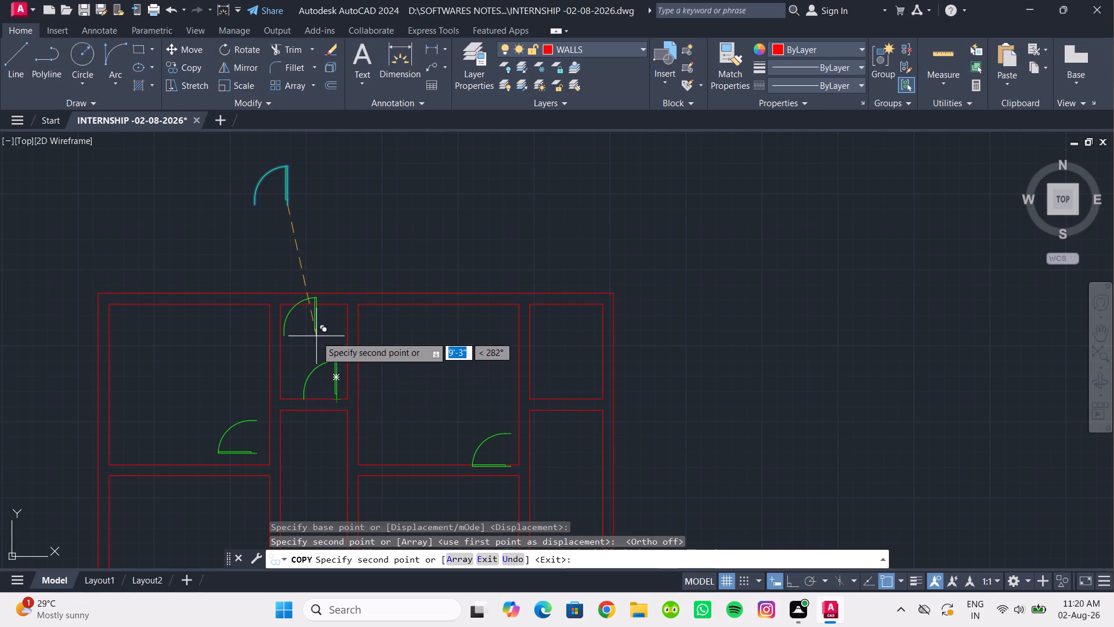
scroll(316, 336, "down", 1)
middle_click_drag(317, 336, 300, 235)
scroll(308, 260, "down", 1)
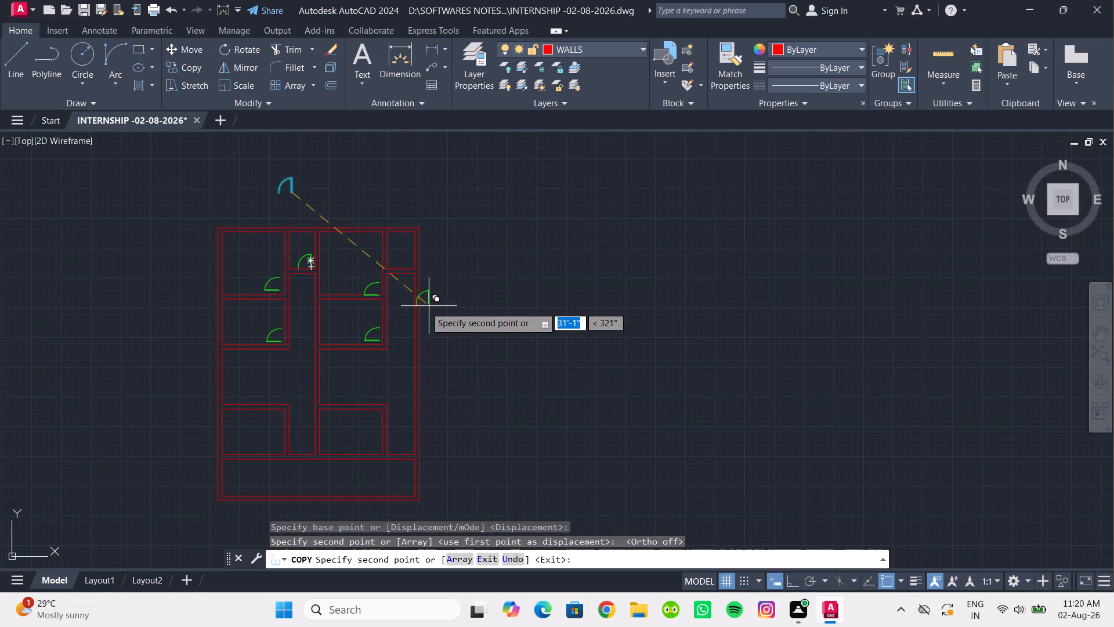
scroll(413, 300, "up", 1)
left_click(407, 247)
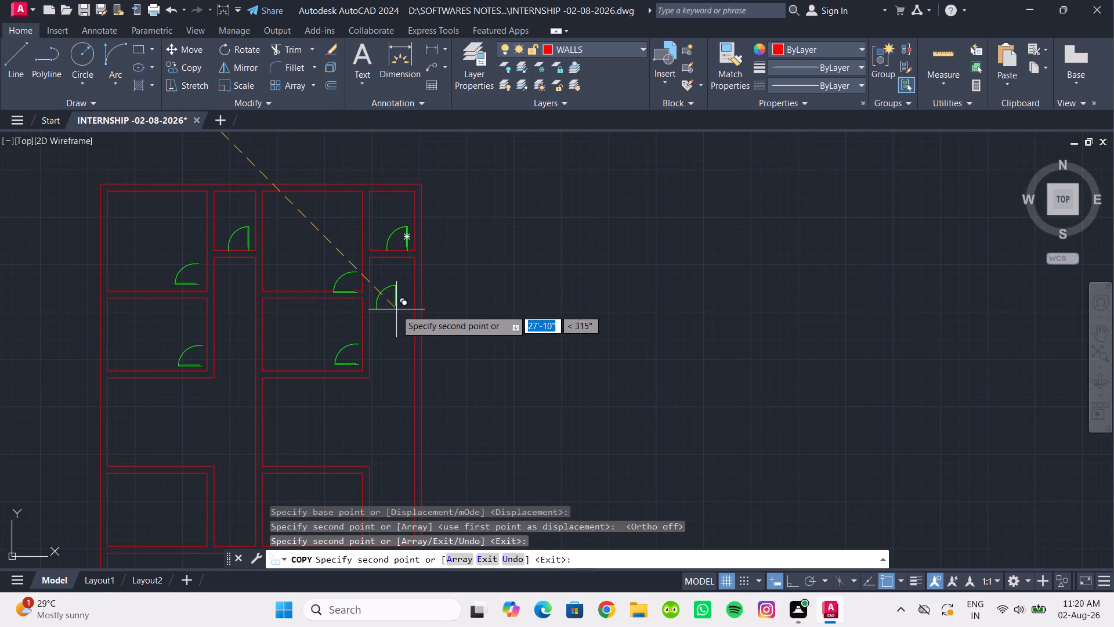
Place two more copies of the mirrored door at the south ends of the two long passages and end the copying.
middle_click_drag(381, 253, 378, 156)
middle_click_drag(331, 319, 344, 193)
scroll(334, 224, "up", 1)
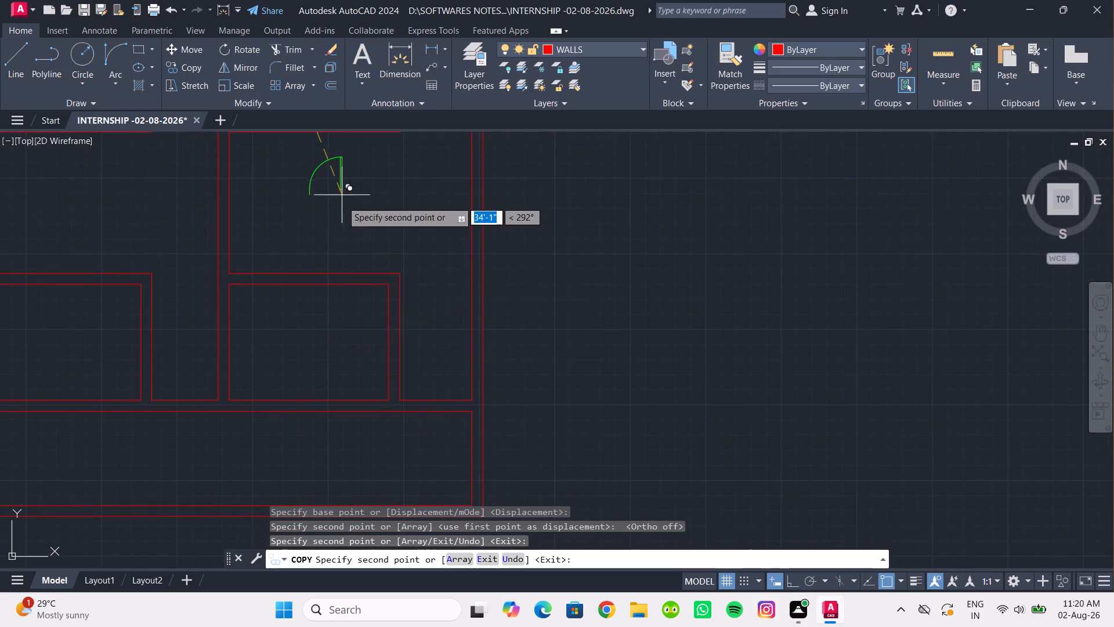
left_click(205, 400)
left_click(451, 404)
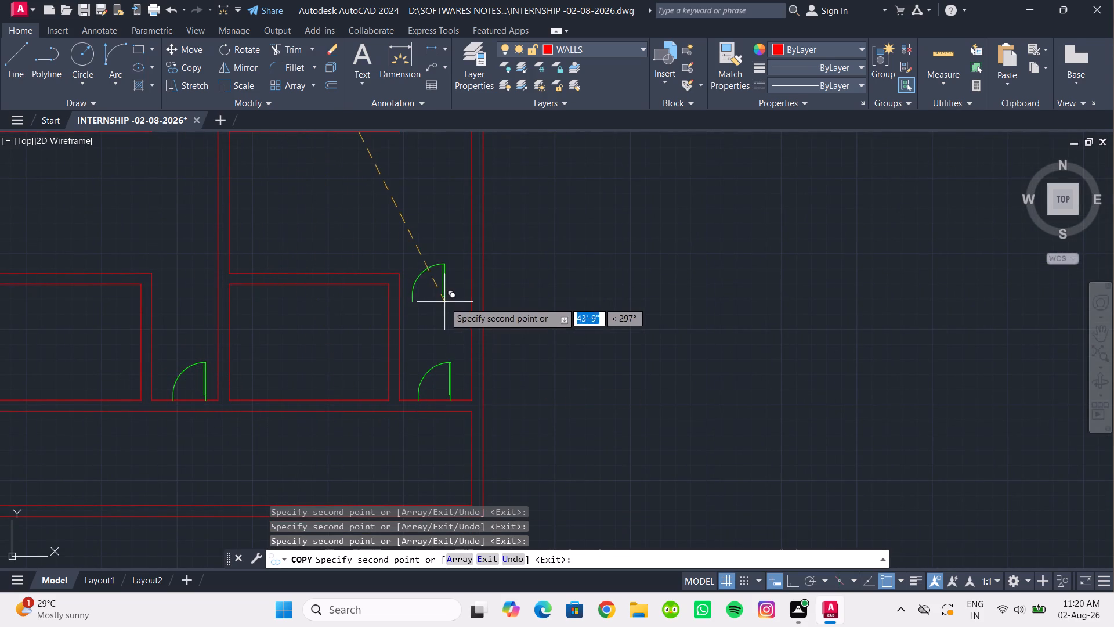
scroll(444, 301, "down", 1)
middle_click_drag(444, 301, 469, 363)
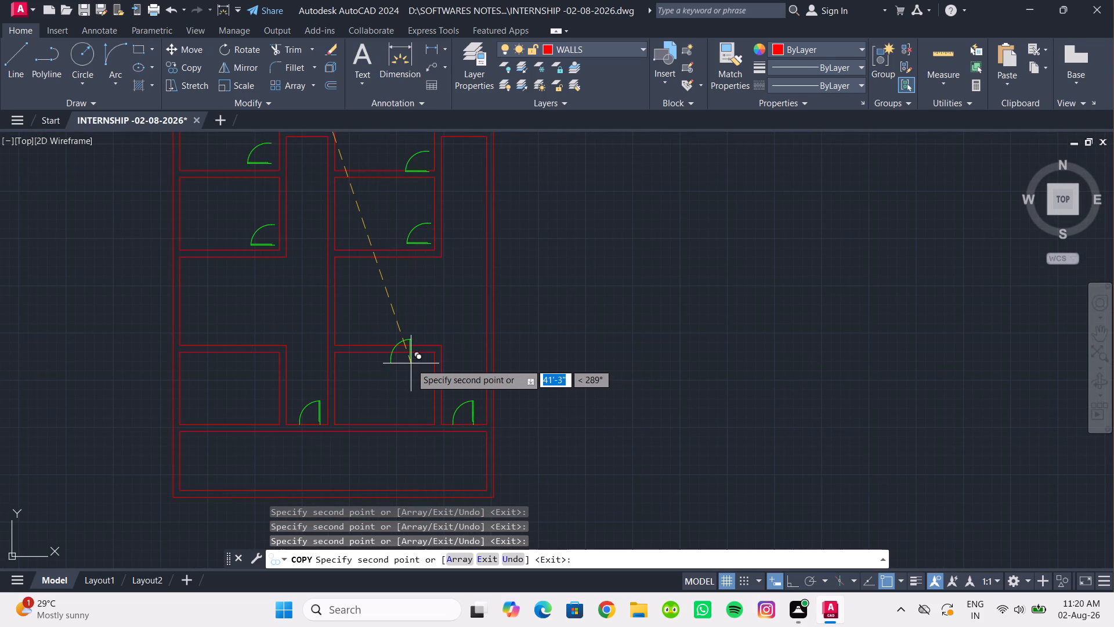
scroll(410, 363, "down", 1)
middle_click_drag(418, 377, 425, 450)
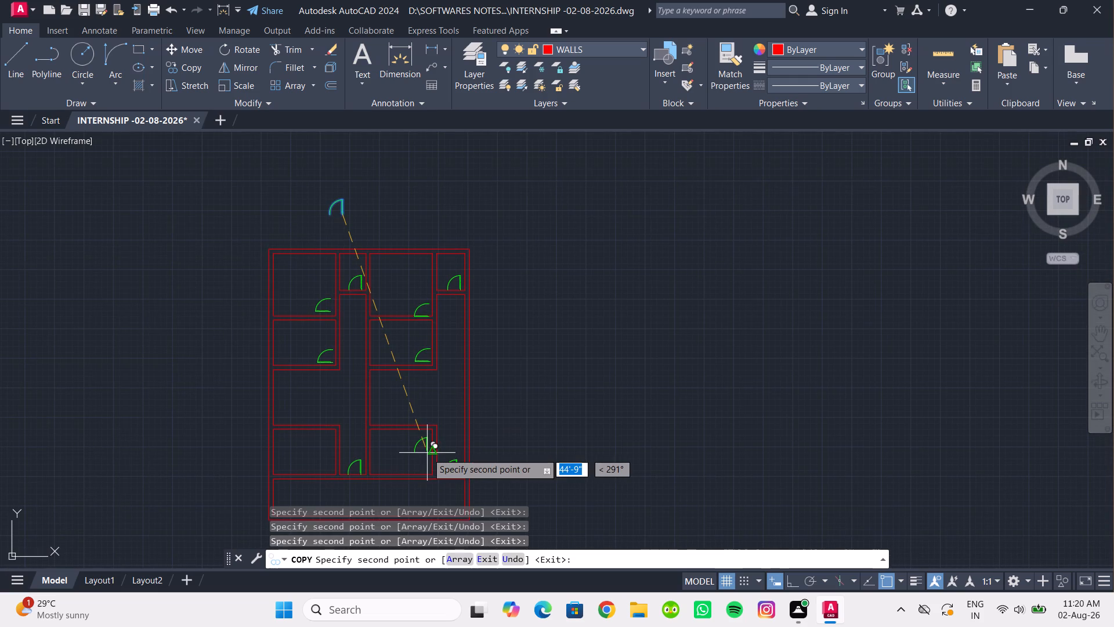
key("Escape")
Move the door in the large northwest room onto the room's inner southeast corner.
scroll(295, 304, "up", 3)
left_click_drag(368, 339, 356, 307)
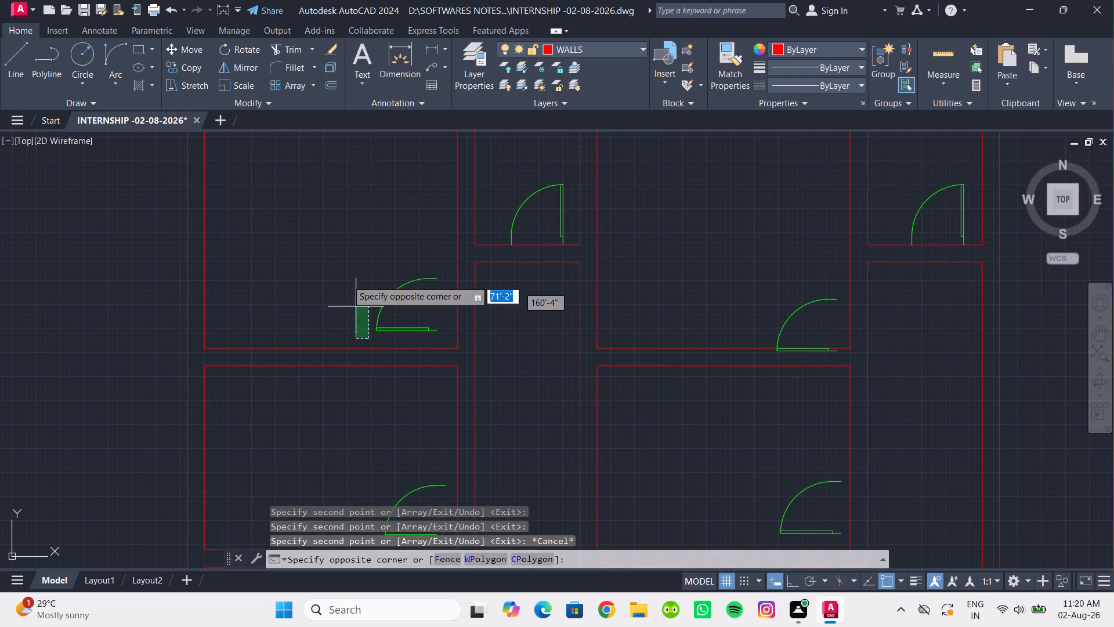
left_click(411, 303)
left_click_drag(419, 334, 378, 295)
left_click(362, 269)
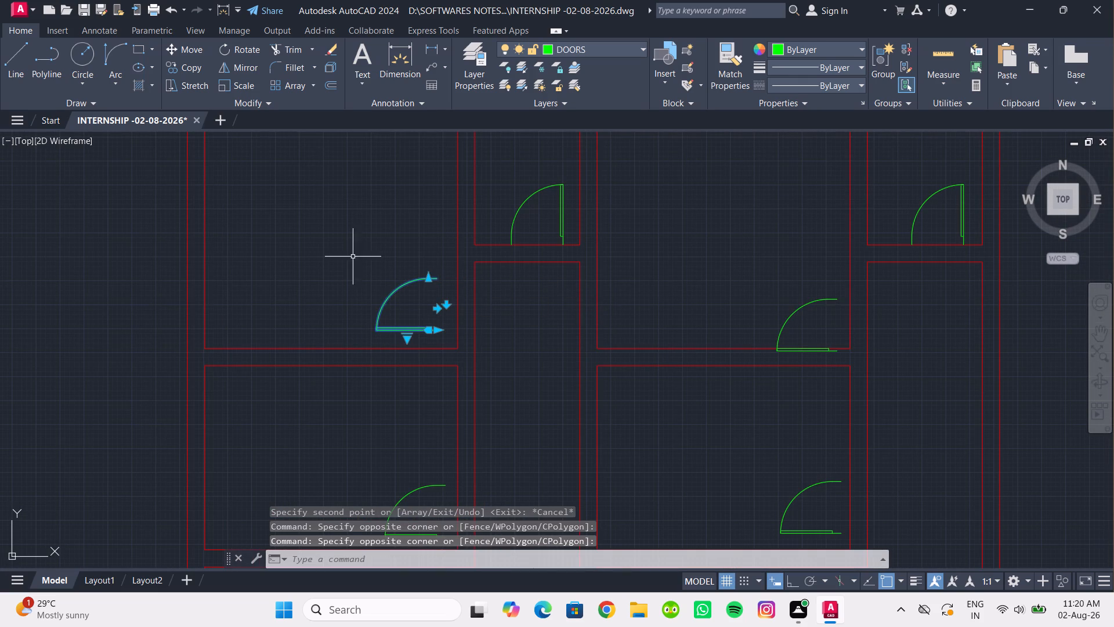
left_click(196, 52)
scroll(453, 345, "up", 2)
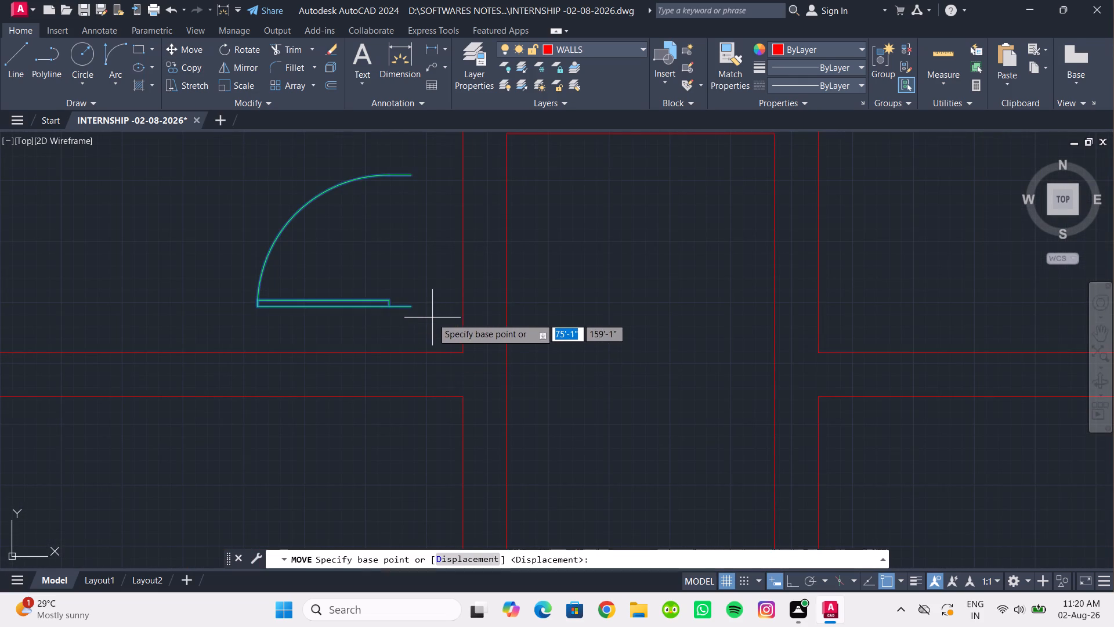
left_click(414, 307)
left_click(461, 353)
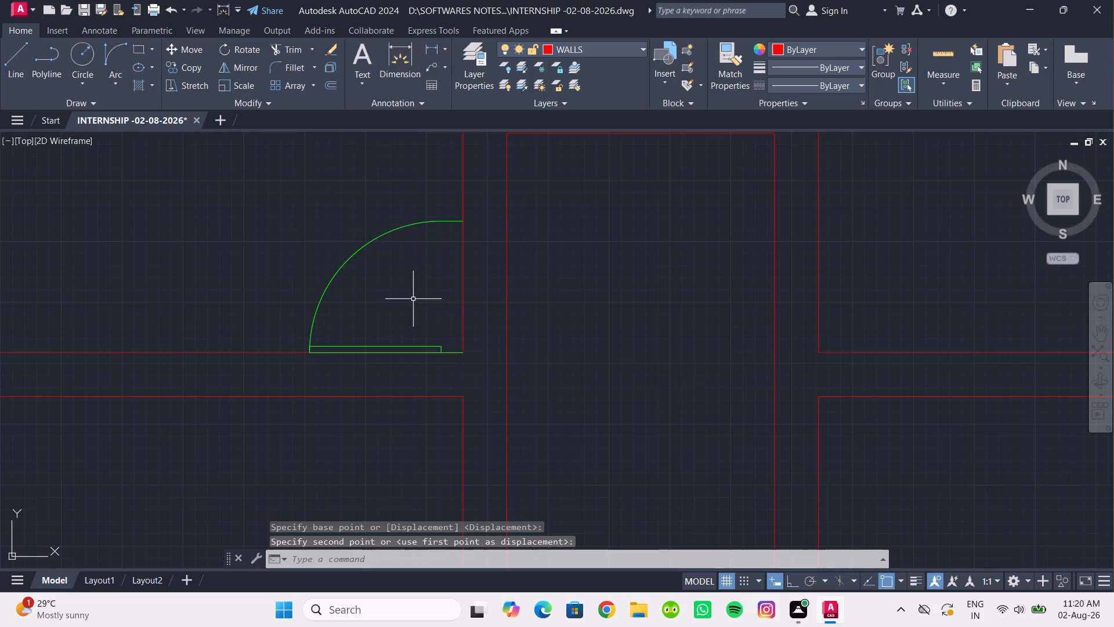
Move the same door 9" east with Ortho on, so its end meets the outer face of the room's east wall.
left_click_drag(413, 298, 403, 287)
left_click(344, 224)
left_click(186, 48)
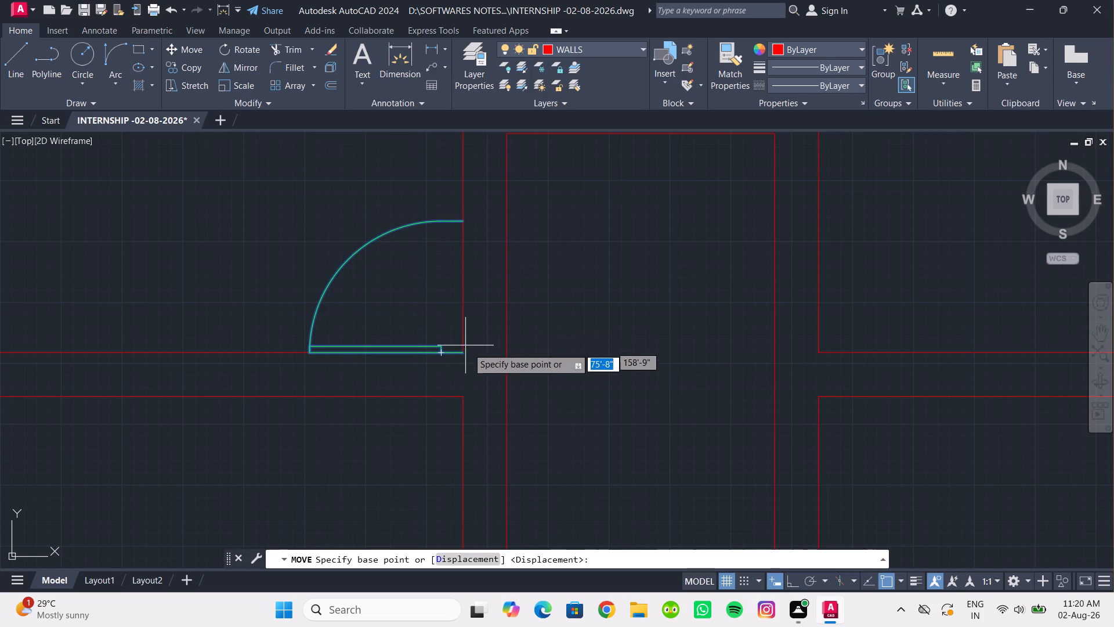
left_click(464, 352)
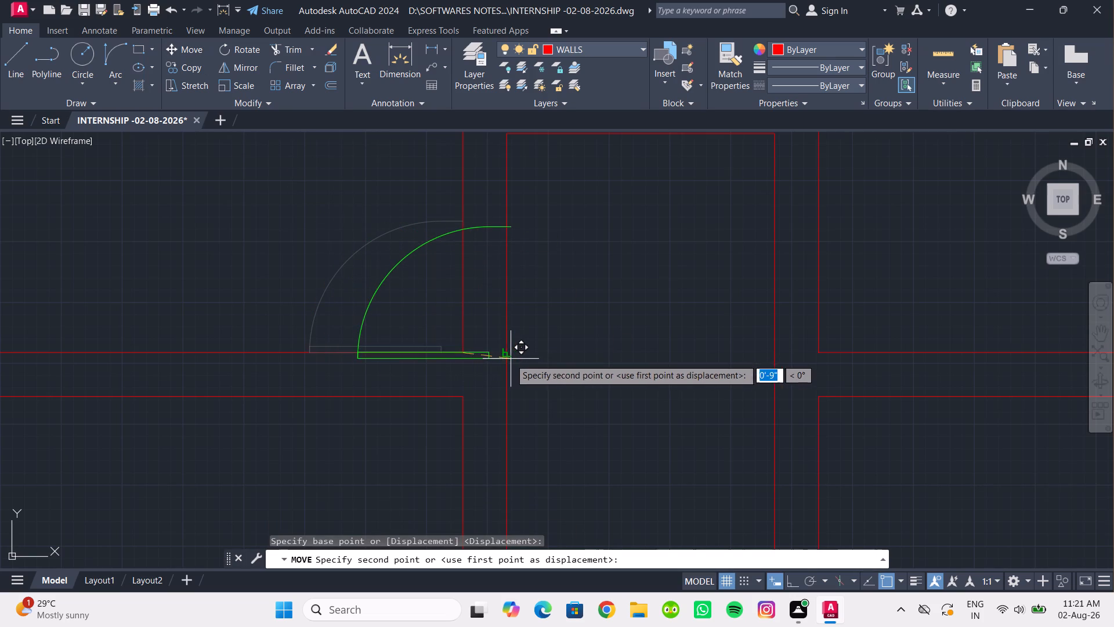
left_click(794, 576)
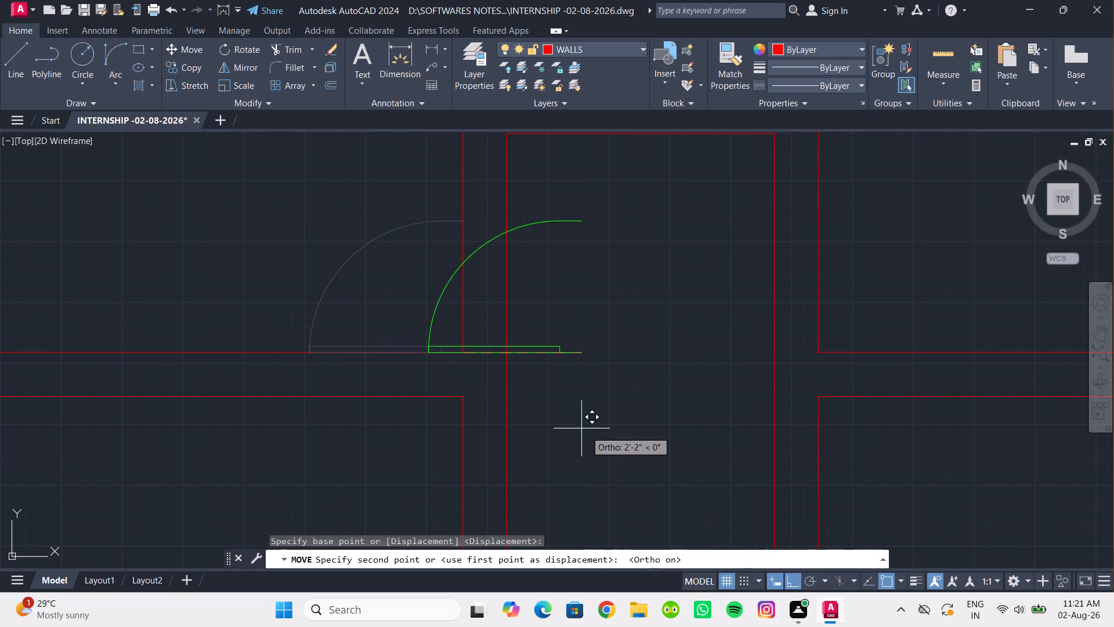
left_click(511, 354)
Move the door in the western small northern room to the northeast inner corner of the passage just south of it.
scroll(450, 283, "down", 3)
middle_click_drag(447, 282, 401, 277)
scroll(461, 221, "up", 2)
middle_click_drag(461, 221, 401, 298)
left_click_drag(398, 289, 391, 282)
left_click(352, 243)
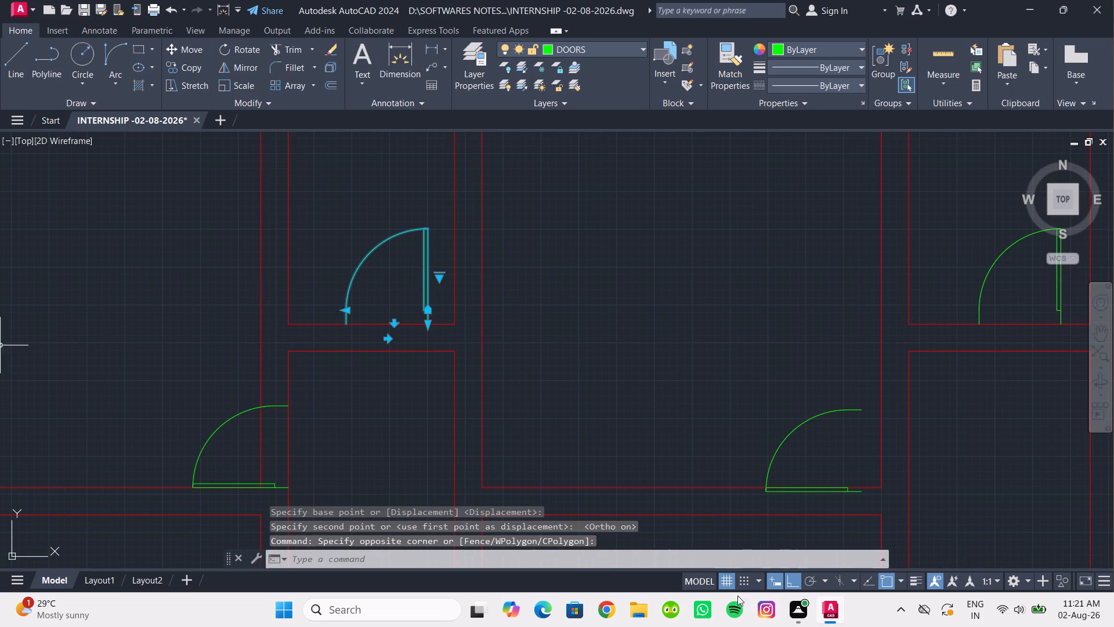
left_click(183, 52)
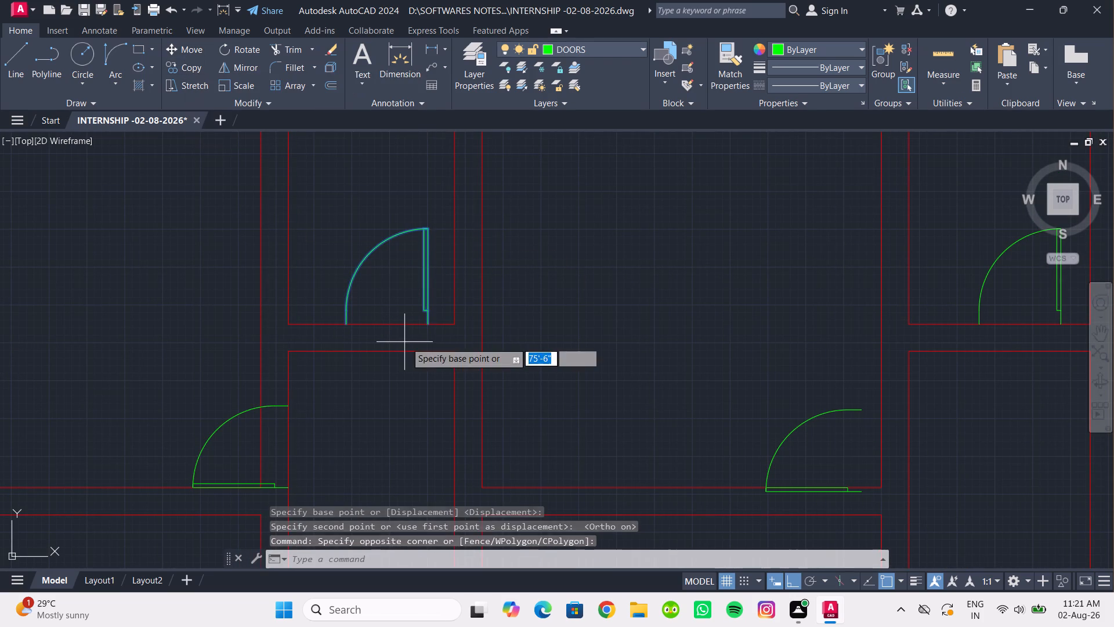
scroll(426, 333, "up", 2)
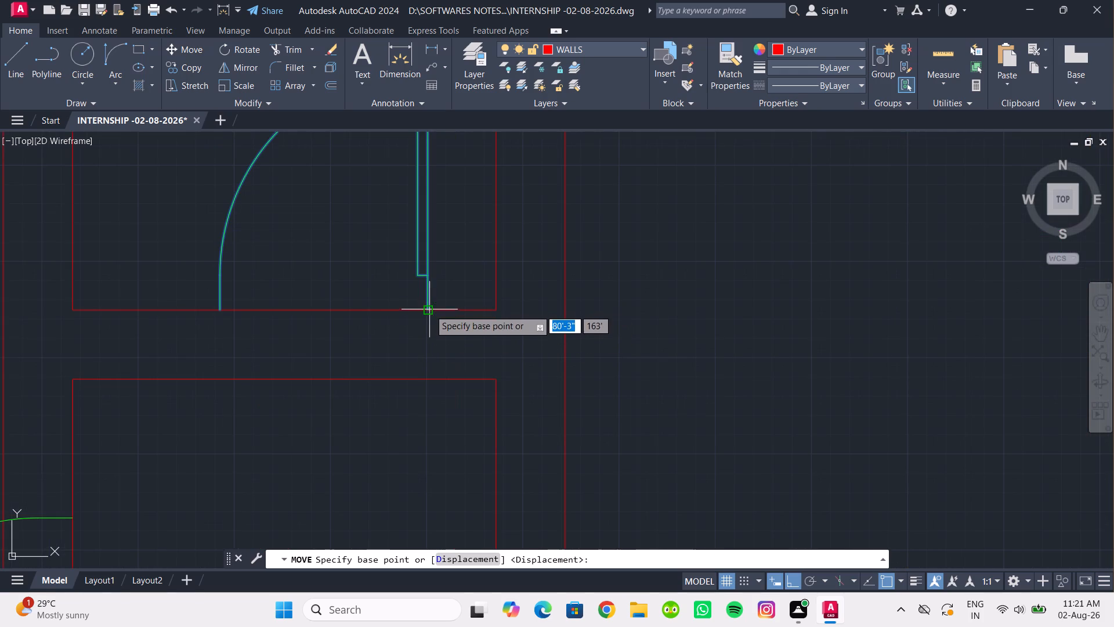
left_click(429, 309)
left_click(493, 376)
Move the door in the large northern room east of the central wall onto that room's inner southeast corner.
scroll(493, 355, "down", 2)
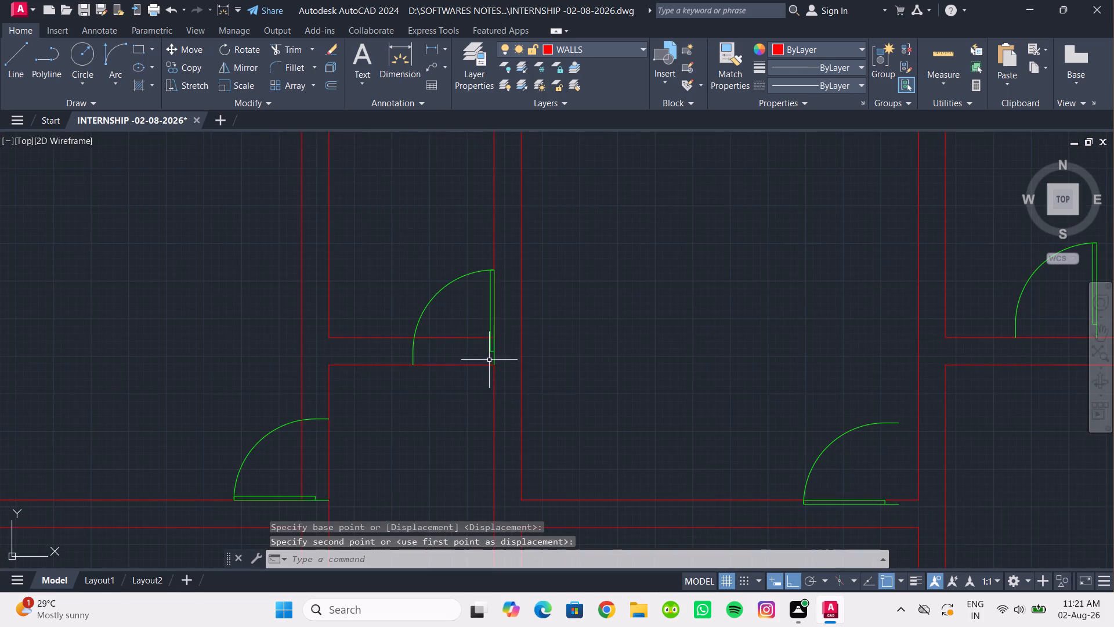
scroll(494, 363, "down", 2)
middle_click_drag(451, 334, 306, 253)
scroll(489, 313, "up", 1)
left_click_drag(489, 319, 483, 313)
left_click(451, 276)
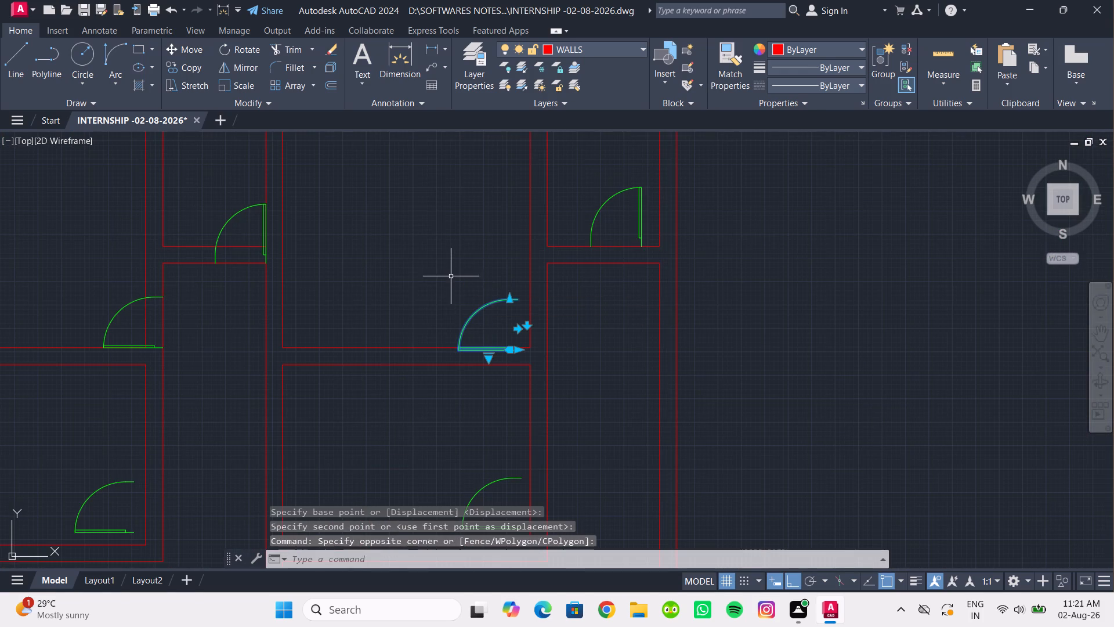
left_click(167, 52)
scroll(498, 352, "up", 2)
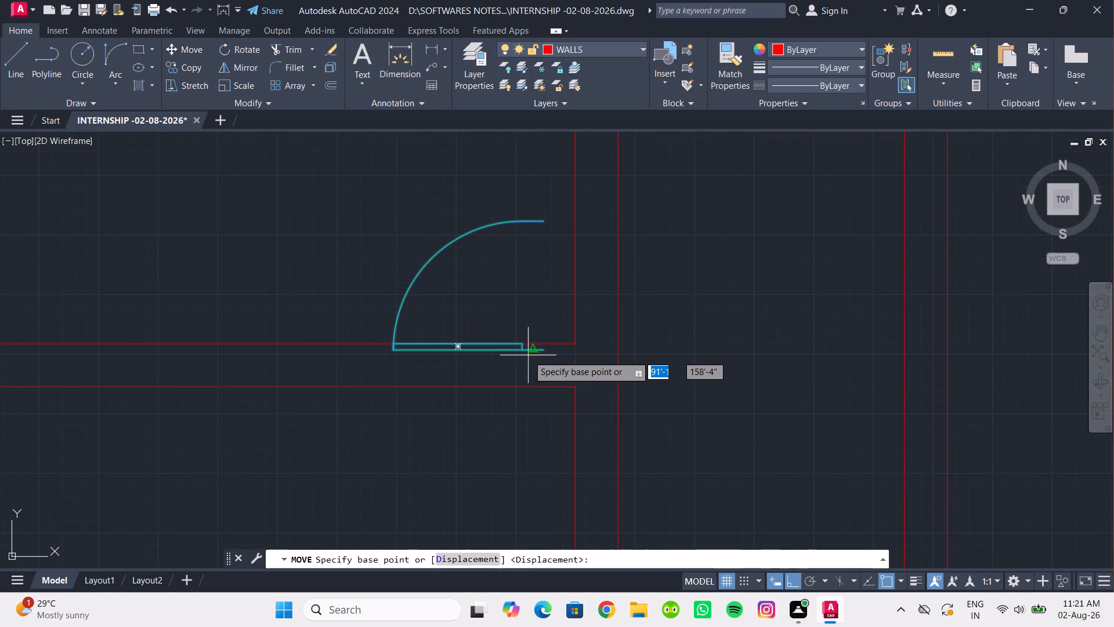
left_click(542, 354)
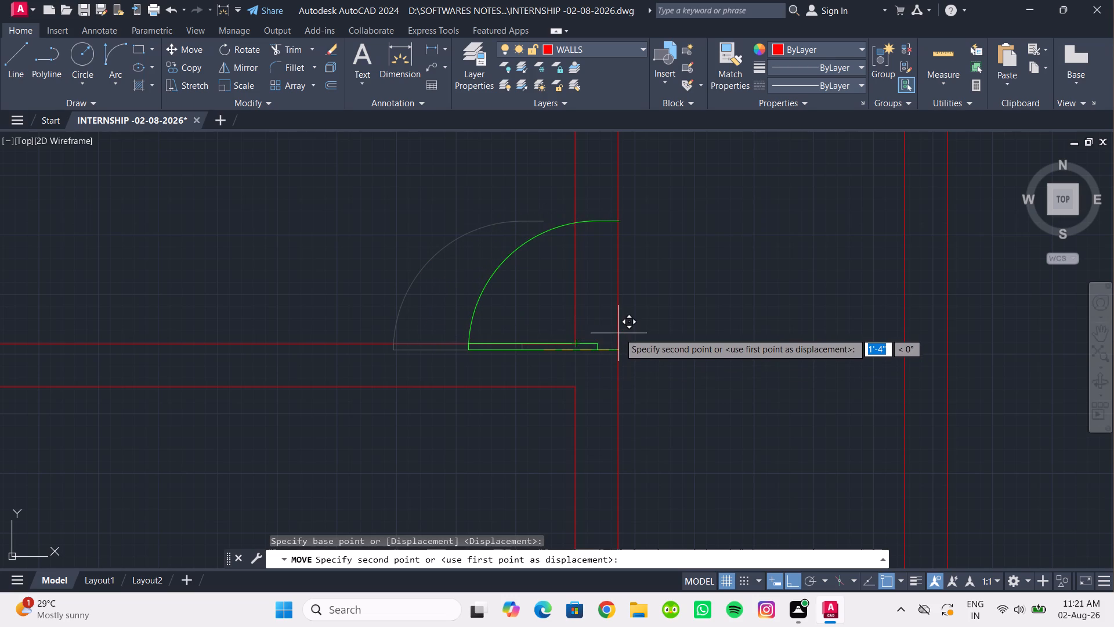
left_click(576, 342)
Move the door in the small northeast room to the northeast inner corner of the passage just south of it.
scroll(527, 302, "down", 3)
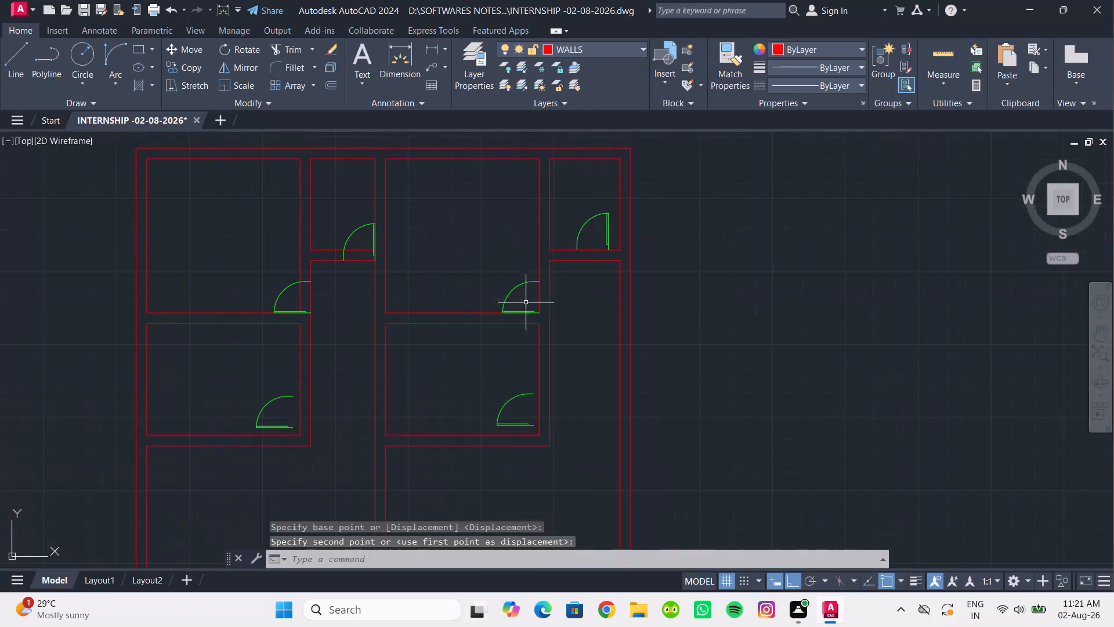
left_click_drag(594, 237, 583, 230)
left_click(575, 222)
scroll(596, 243, "up", 1)
middle_click_drag(596, 243, 556, 255)
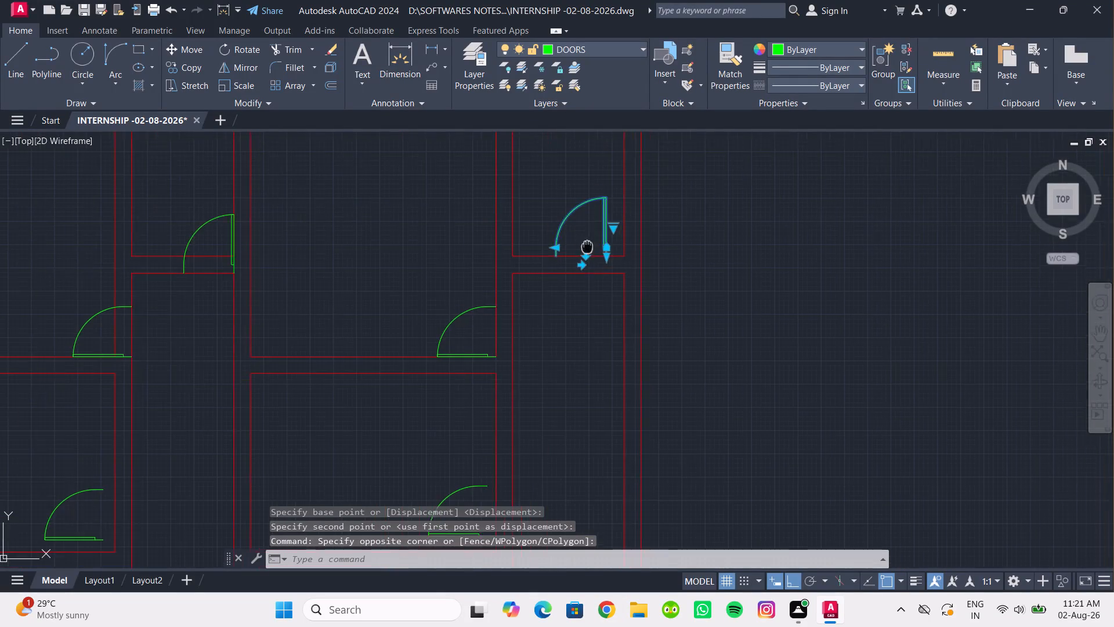
middle_click_drag(556, 255, 436, 266)
left_click(180, 49)
scroll(453, 259, "up", 2)
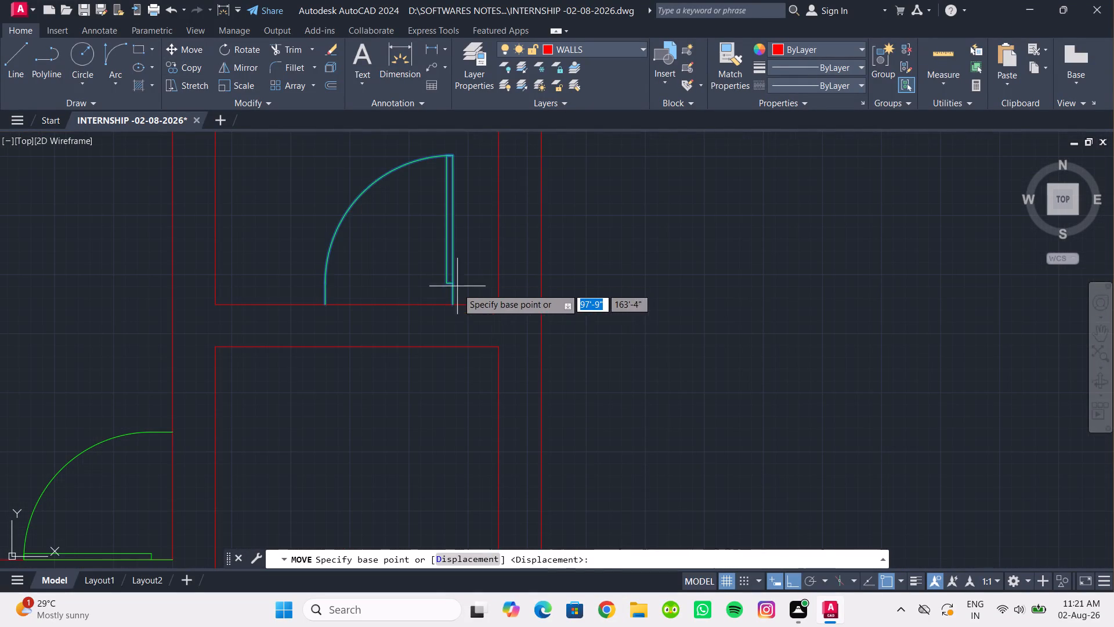
left_click(455, 302)
left_click(499, 344)
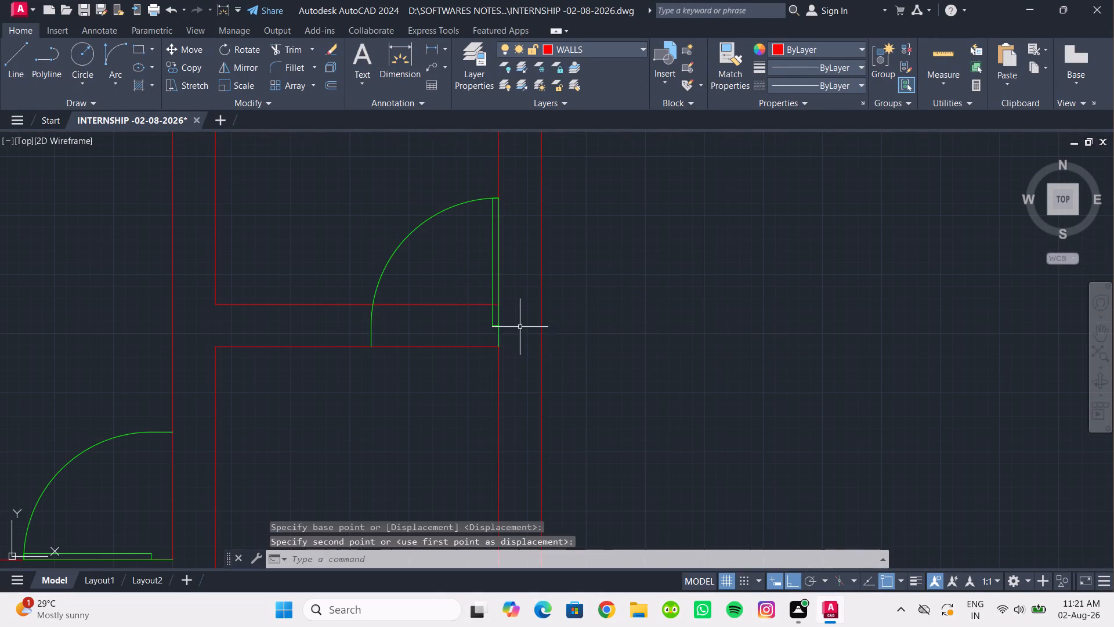
Move the door in the second room from the north, east of the central wall, onto the outer southeast corner of that room's walls.
scroll(521, 325, "down", 2)
middle_click_drag(519, 325, 509, 287)
middle_click_drag(424, 405, 407, 327)
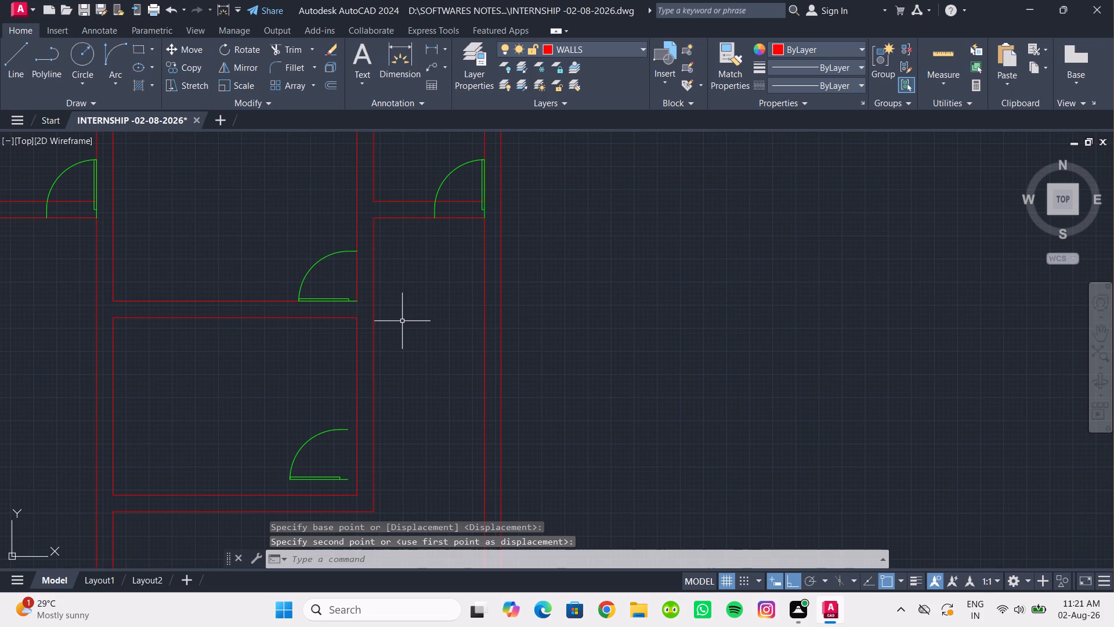
left_click_drag(318, 458, 288, 430)
left_click_drag(276, 416, 272, 411)
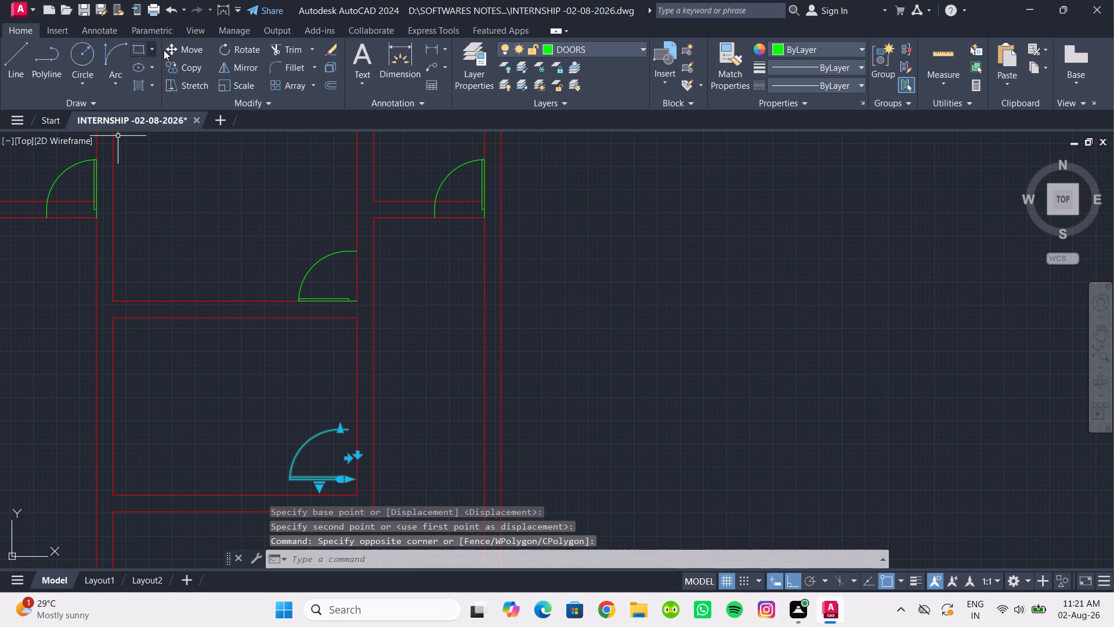
left_click(173, 44)
middle_click_drag(331, 405, 285, 297)
scroll(294, 370, "up", 1)
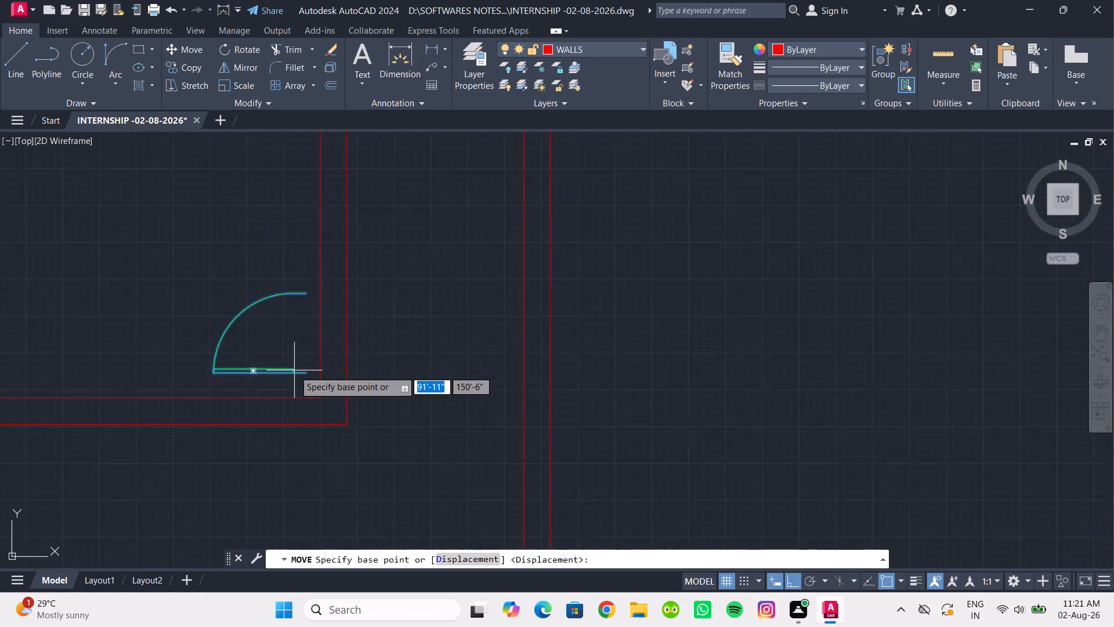
scroll(294, 370, "up", 1)
left_click(313, 378)
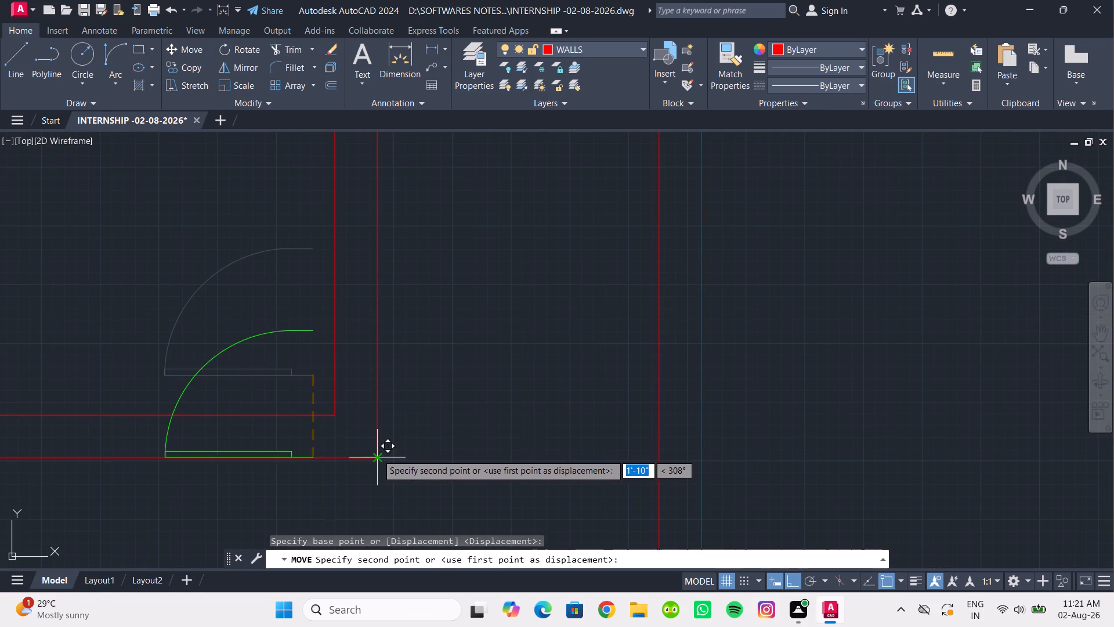
left_click(376, 455)
Move the door in the matching western room, second from the north, onto the outer southeast corner of that room's walls.
scroll(409, 414, "down", 2)
middle_click_drag(409, 414, 419, 334)
scroll(419, 348, "down", 2)
middle_click_drag(420, 352, 428, 293)
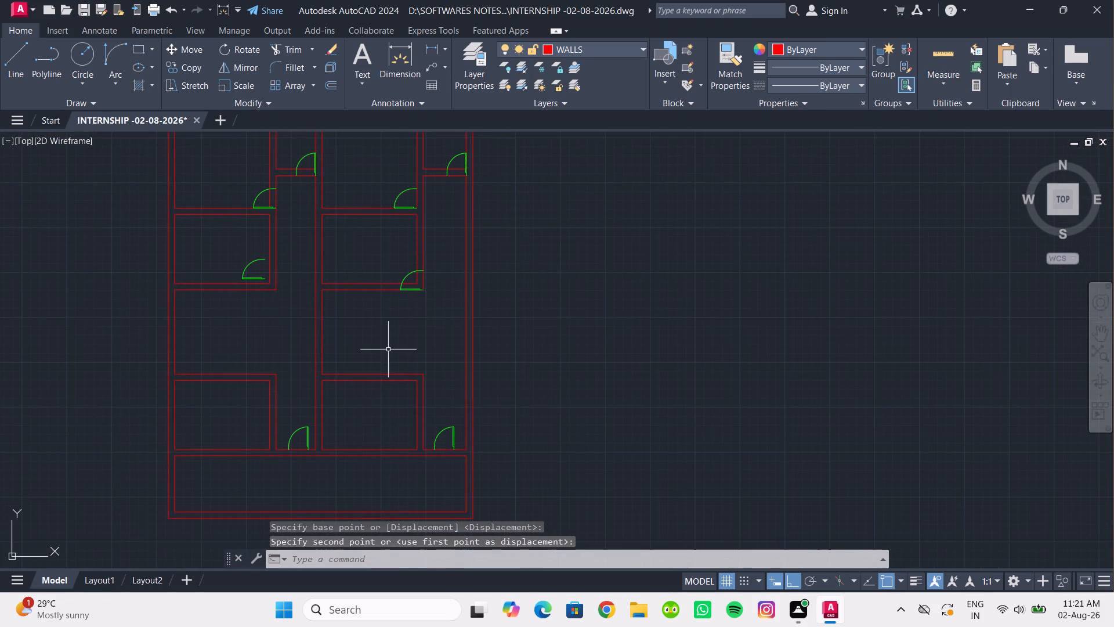
scroll(243, 247, "up", 2)
middle_click_drag(243, 247, 236, 255)
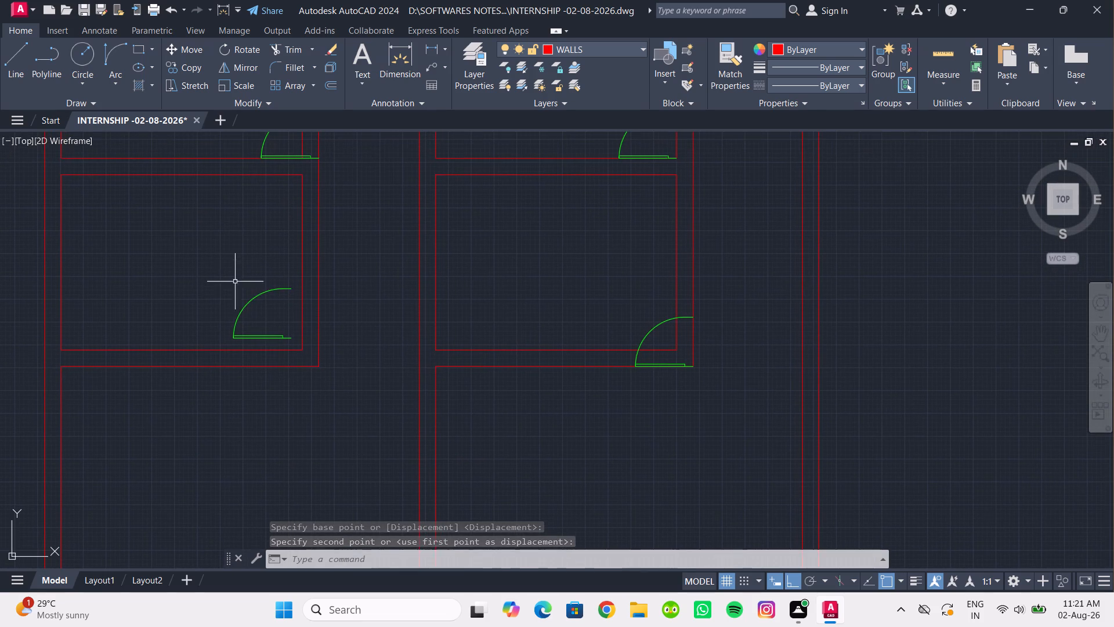
left_click_drag(258, 328, 234, 311)
left_click(216, 283)
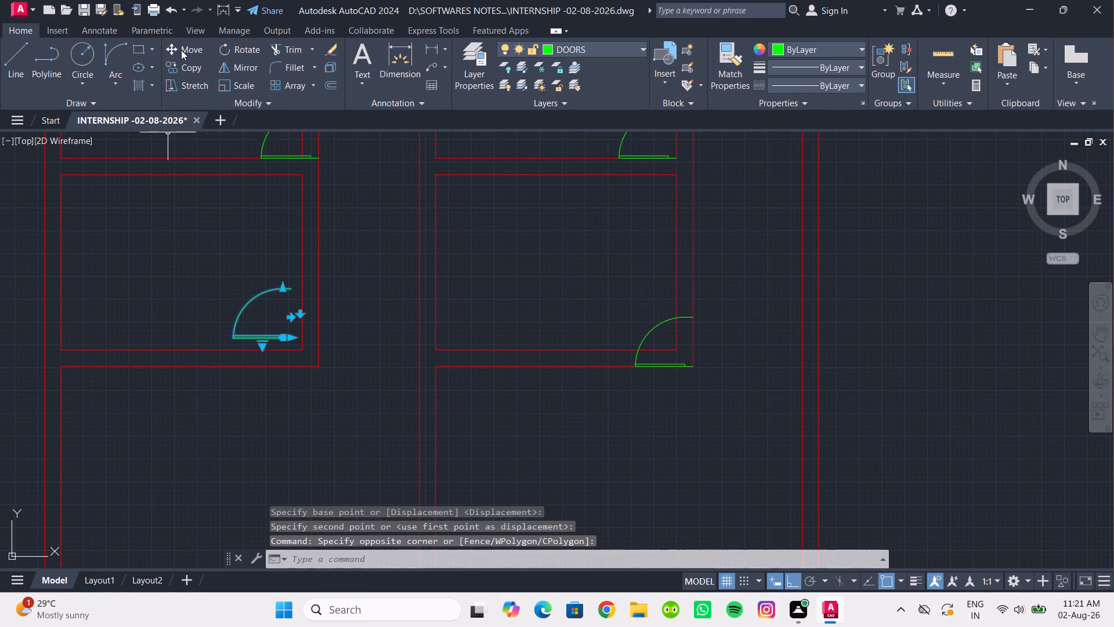
left_click(181, 50)
scroll(295, 347, "up", 3)
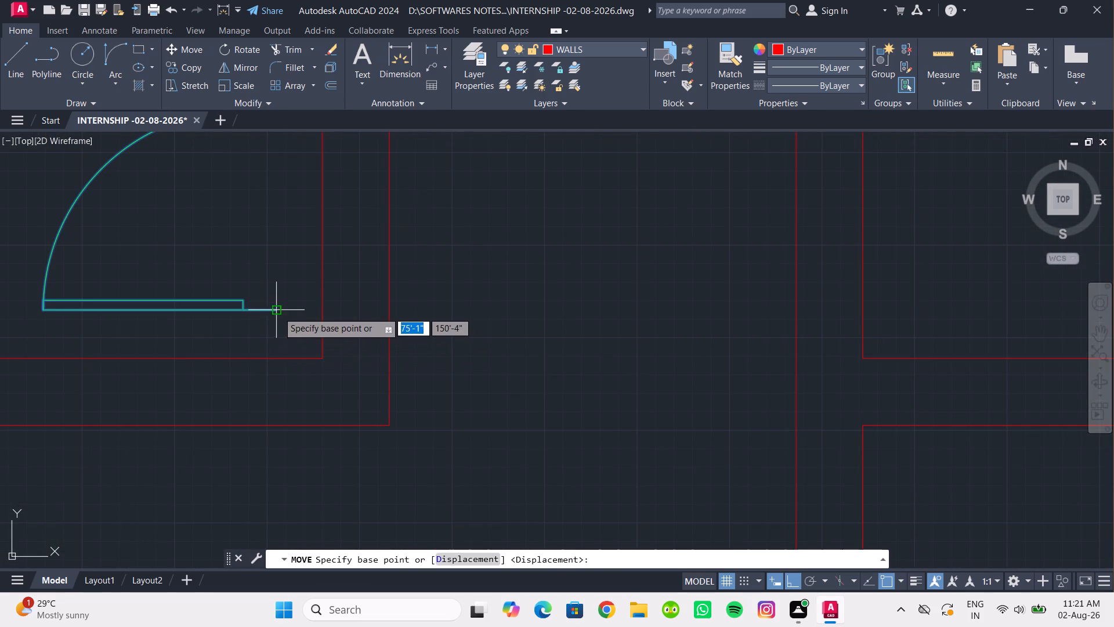
left_click(280, 309)
left_click(390, 429)
Move the door of the western small northern room 6" west, away from the central wall.
scroll(408, 396, "down", 2)
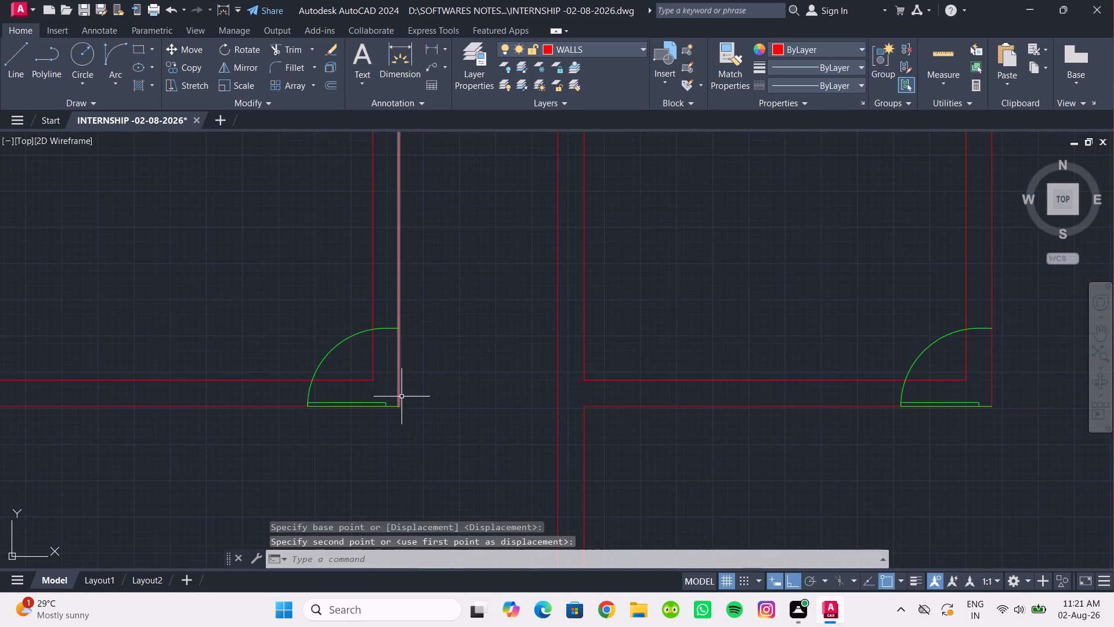
scroll(368, 314, "down", 6)
middle_click_drag(387, 376, 357, 325)
scroll(384, 369, "up", 4)
middle_click_drag(338, 311, 414, 463)
scroll(346, 316, "up", 1)
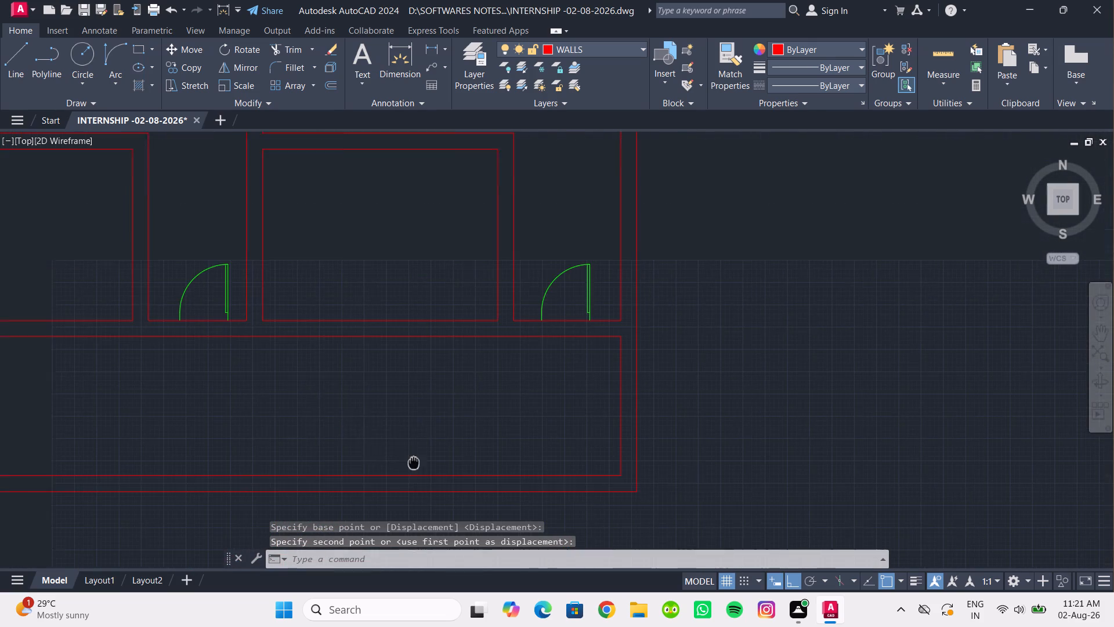
scroll(296, 365, "down", 1)
middle_click_drag(296, 365, 368, 495)
scroll(355, 495, "down", 2)
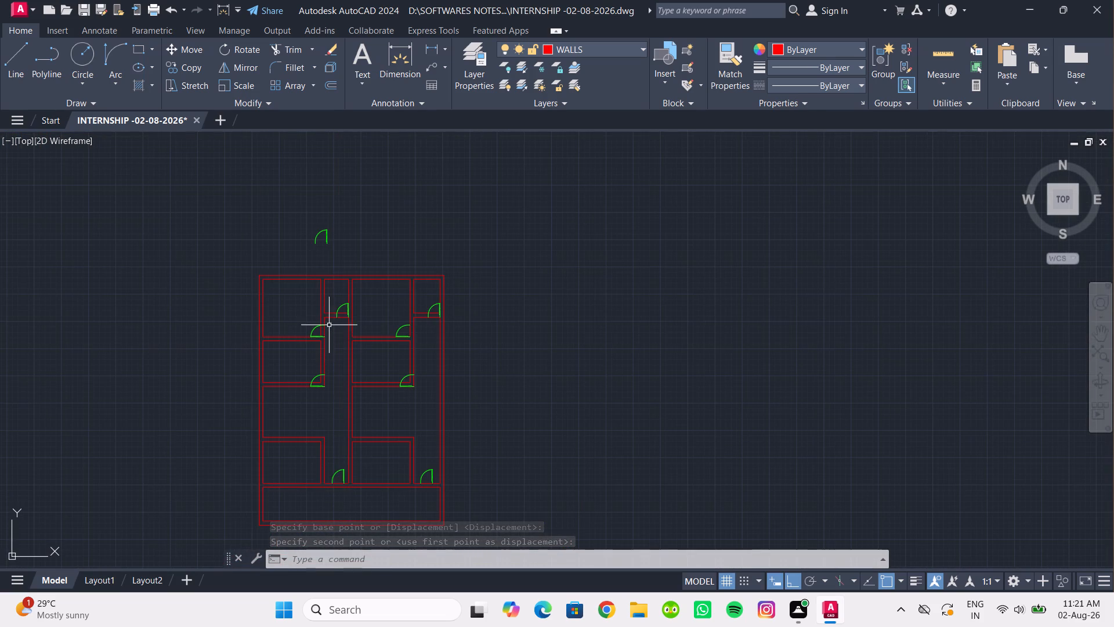
scroll(335, 325, "up", 1)
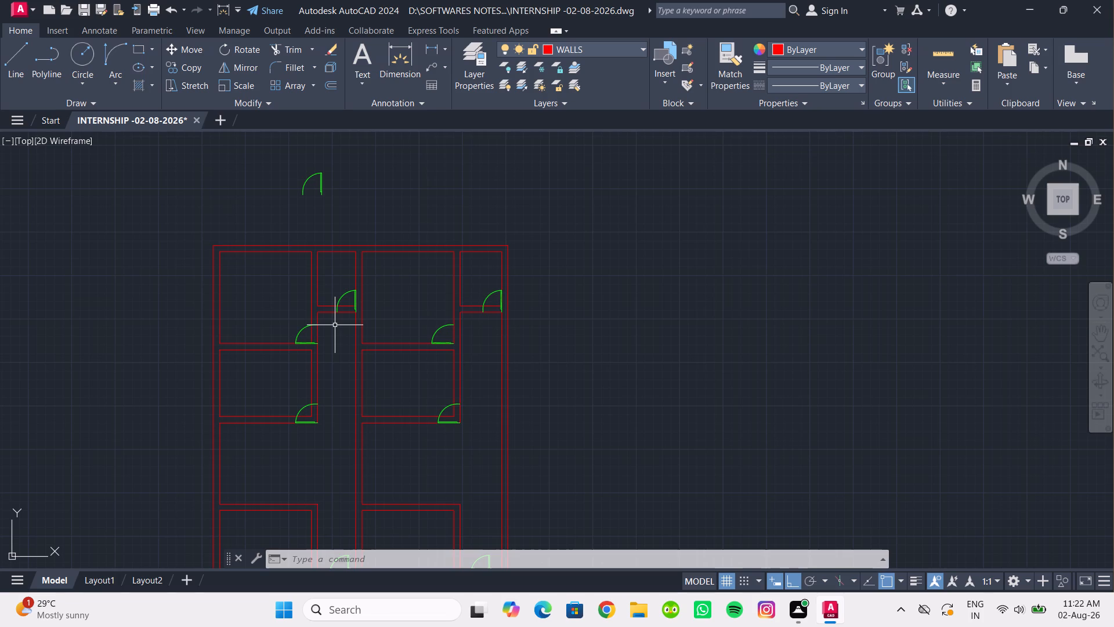
scroll(357, 276, "up", 3)
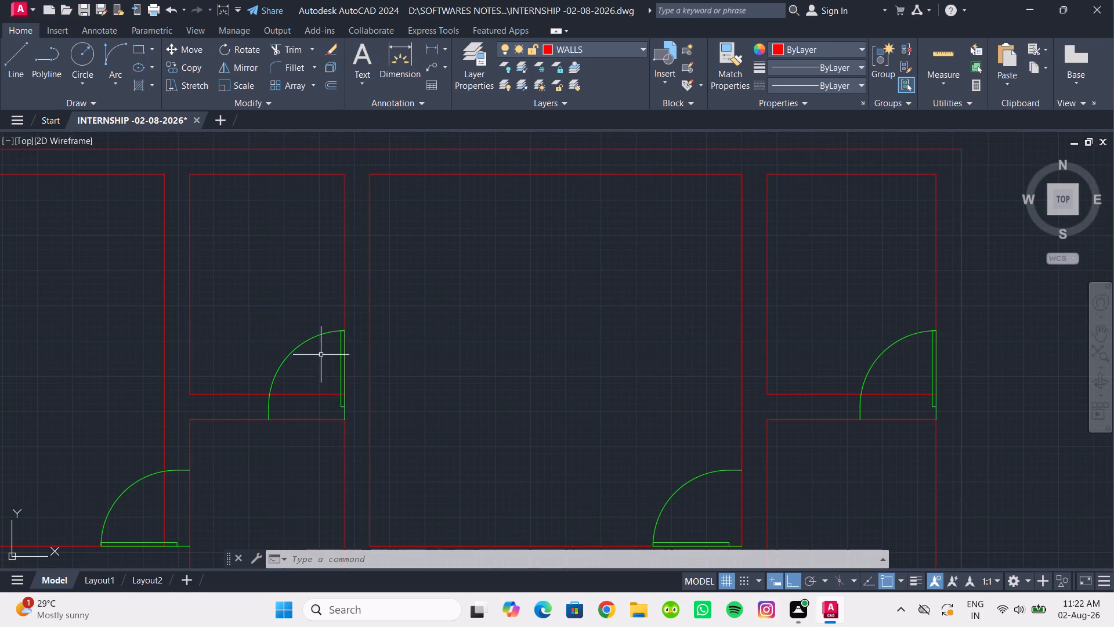
left_click_drag(321, 355, 304, 335)
left_click(269, 284)
left_click(186, 46)
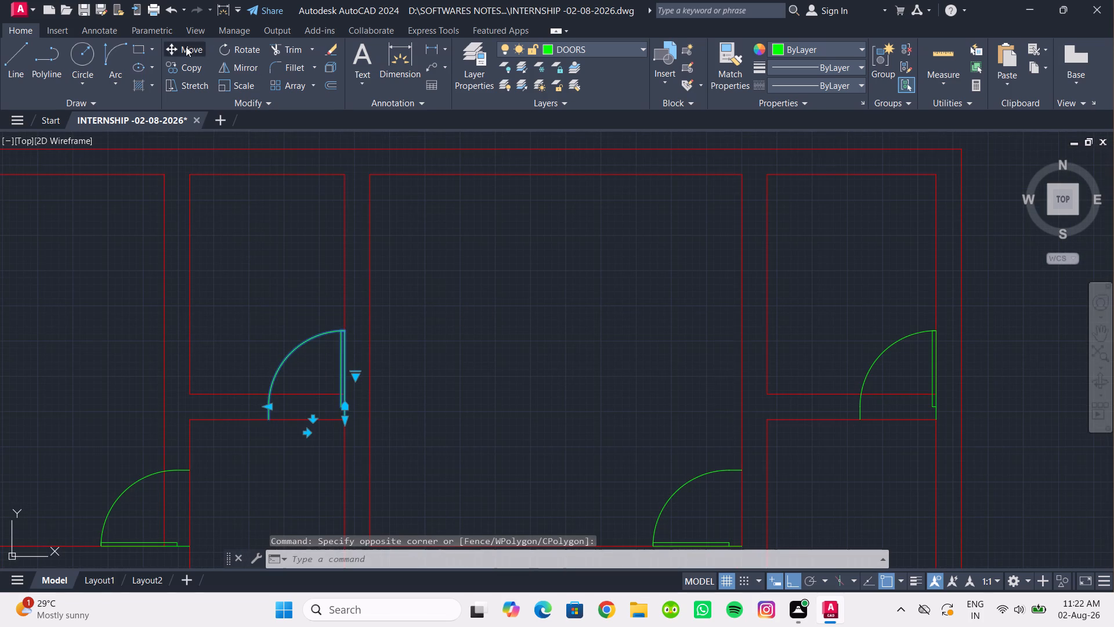
middle_click_drag(307, 249, 292, 153)
scroll(310, 285, "up", 1)
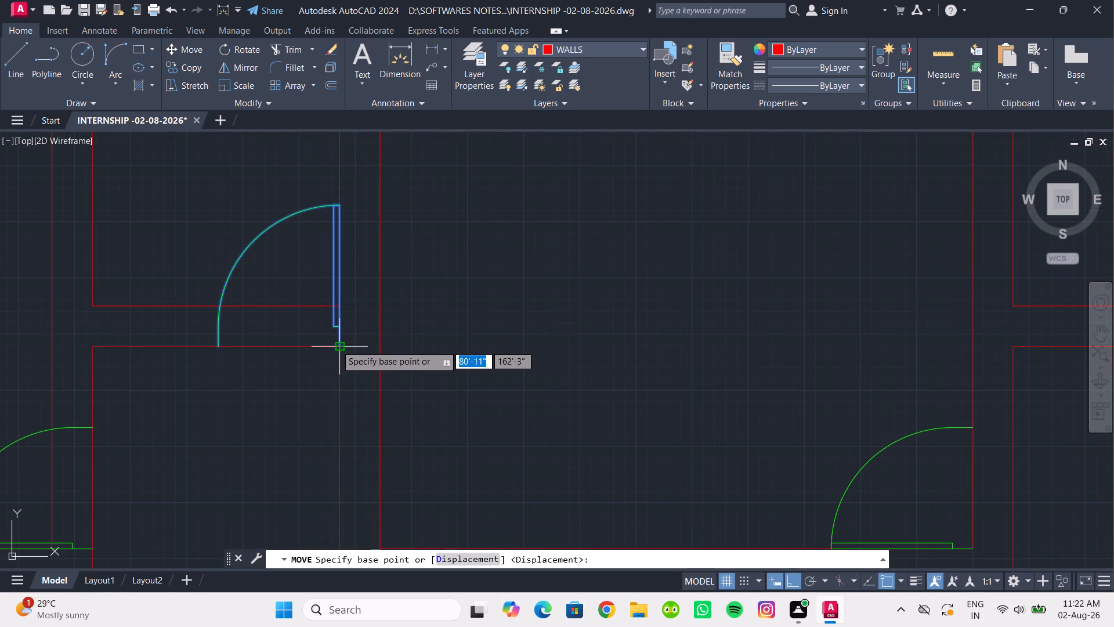
left_click(336, 345)
key("6")
key("Return")
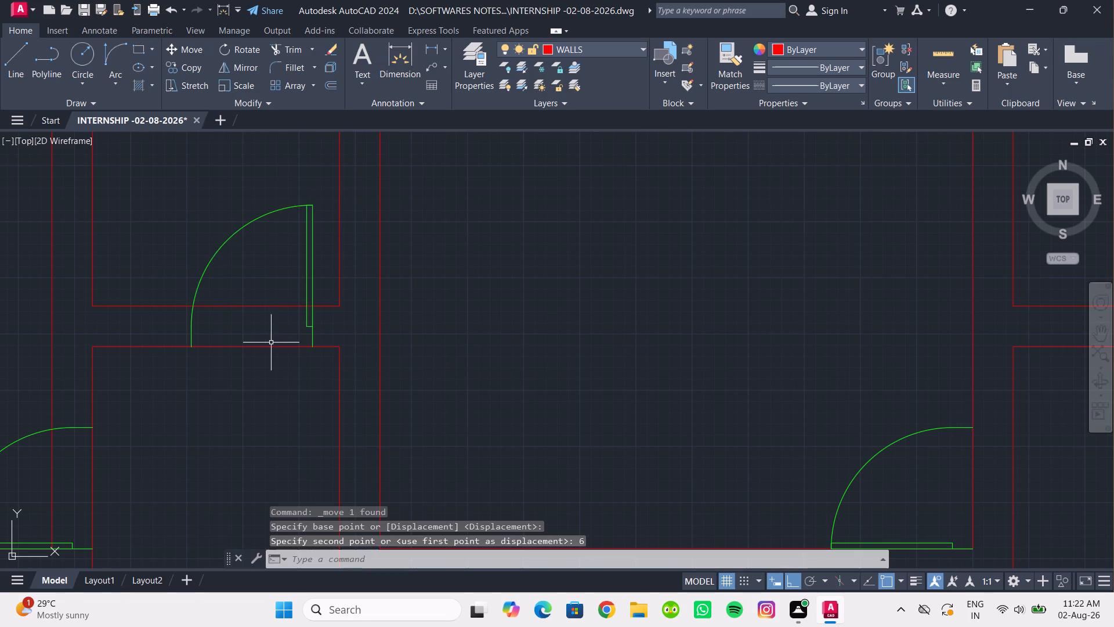
Move the door at the southeast corner of the large northwest room 6" north along the east wall's outer face.
scroll(310, 330, "down", 3)
middle_click_drag(312, 331, 310, 240)
scroll(240, 299, "up", 1)
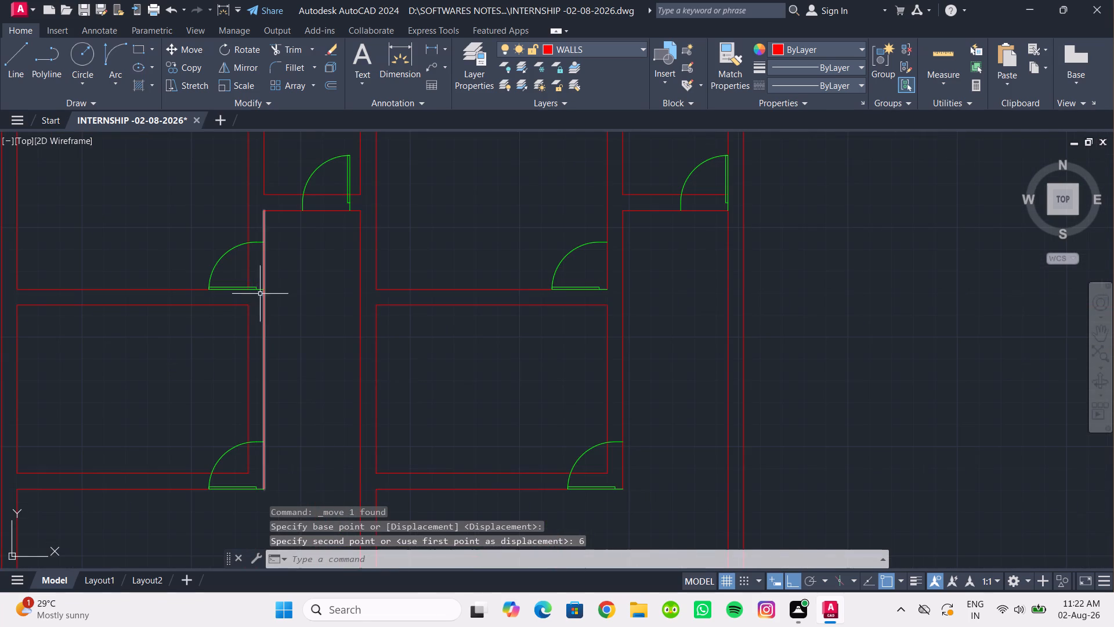
left_click(229, 247)
left_click(182, 49)
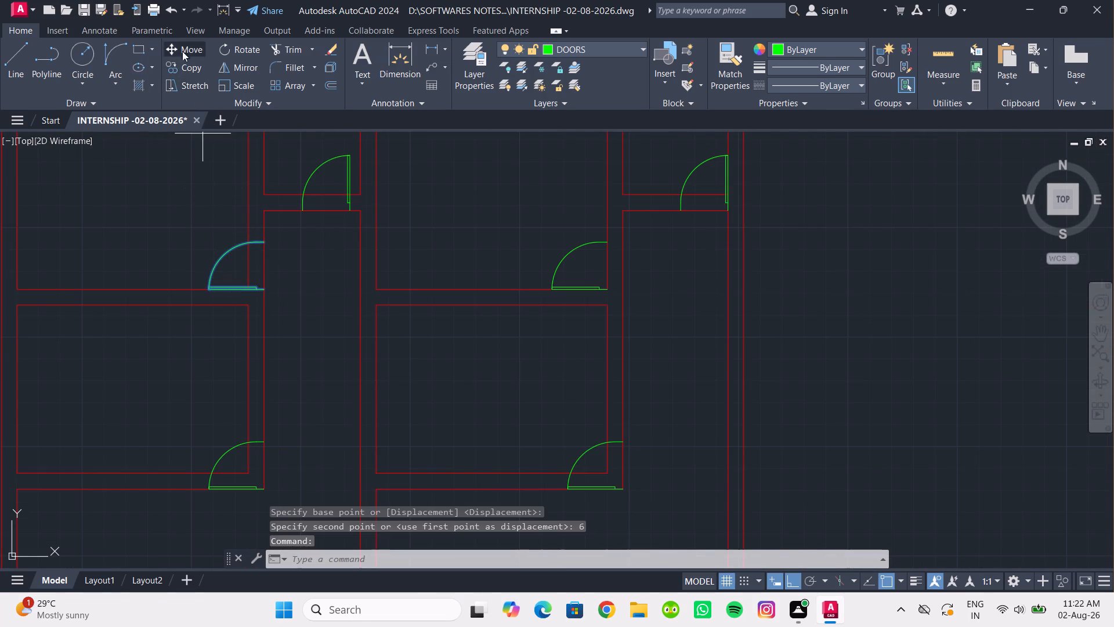
scroll(260, 299, "up", 2)
left_click(266, 279)
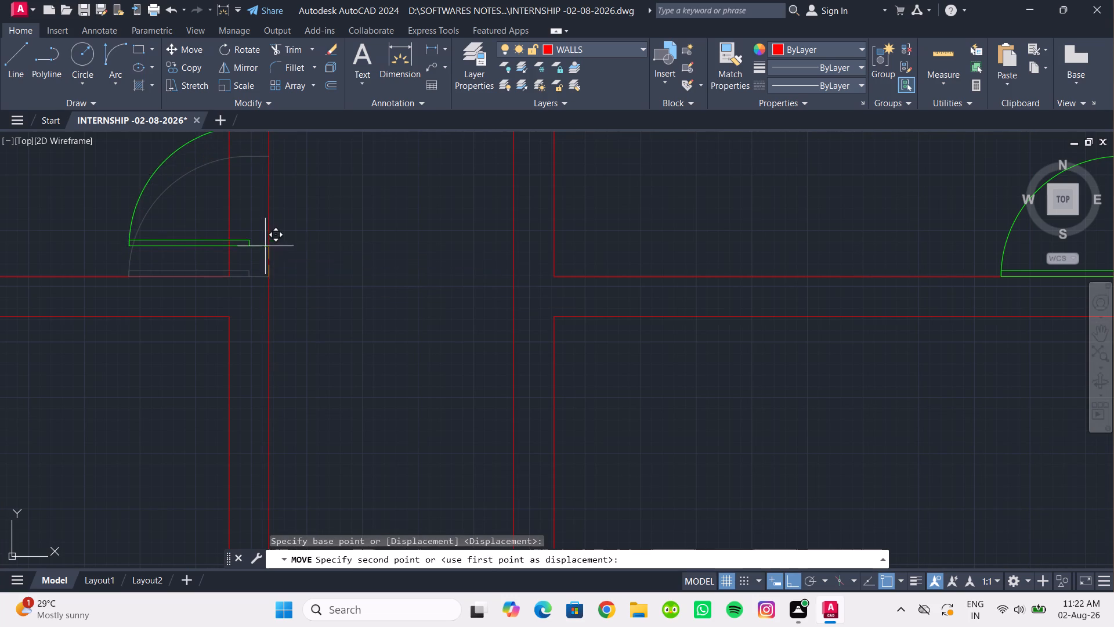
key("6")
key("Return")
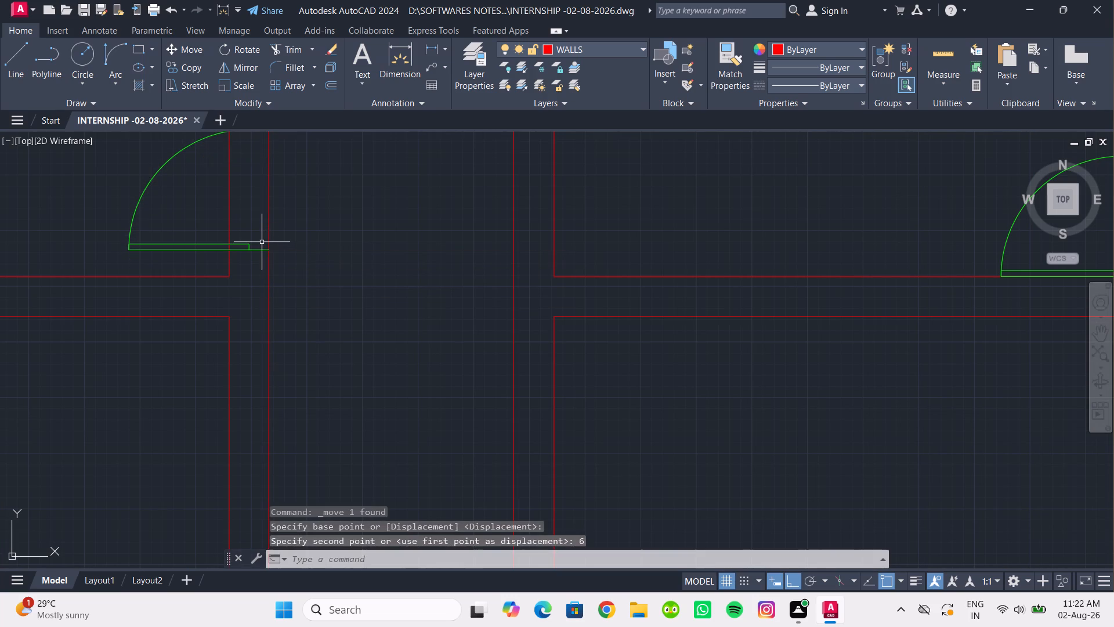
Move the door at the southeast corner of the western second room from the north 15" north along the wall.
scroll(284, 262, "down", 3)
middle_click_drag(284, 300, 252, 189)
left_click(231, 260)
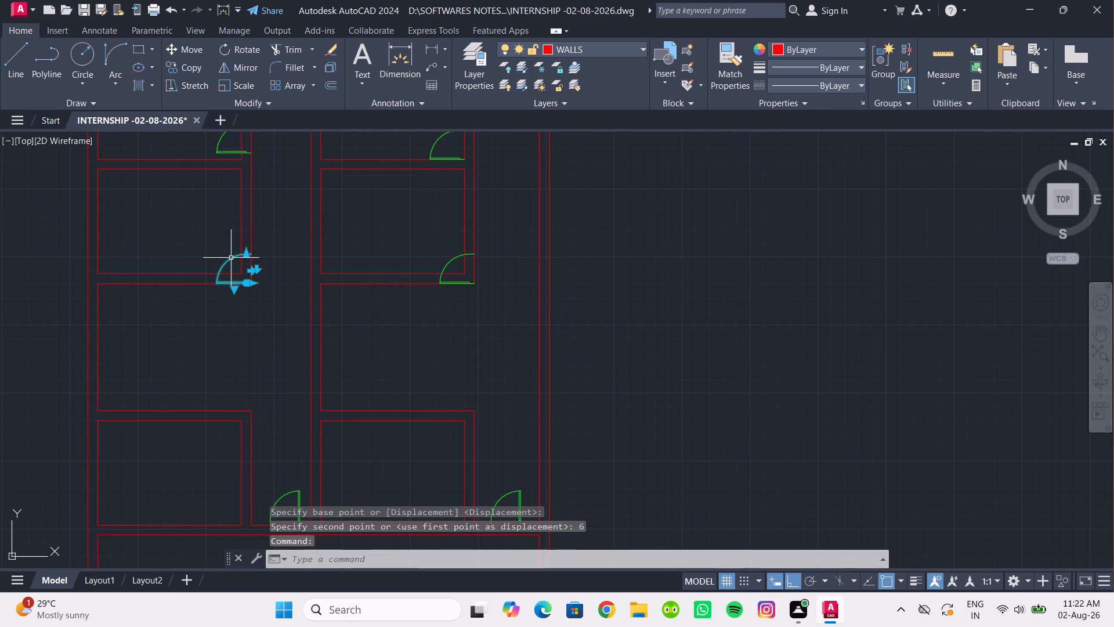
left_click(203, 51)
scroll(252, 255, "up", 2)
left_click(246, 328)
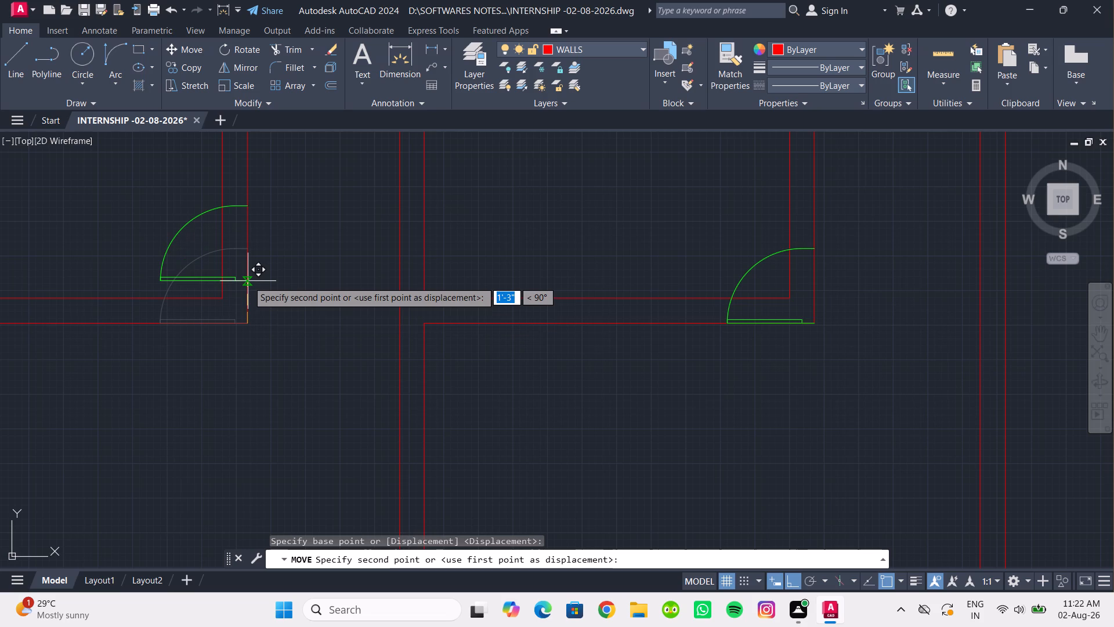
type("15")
key("Return")
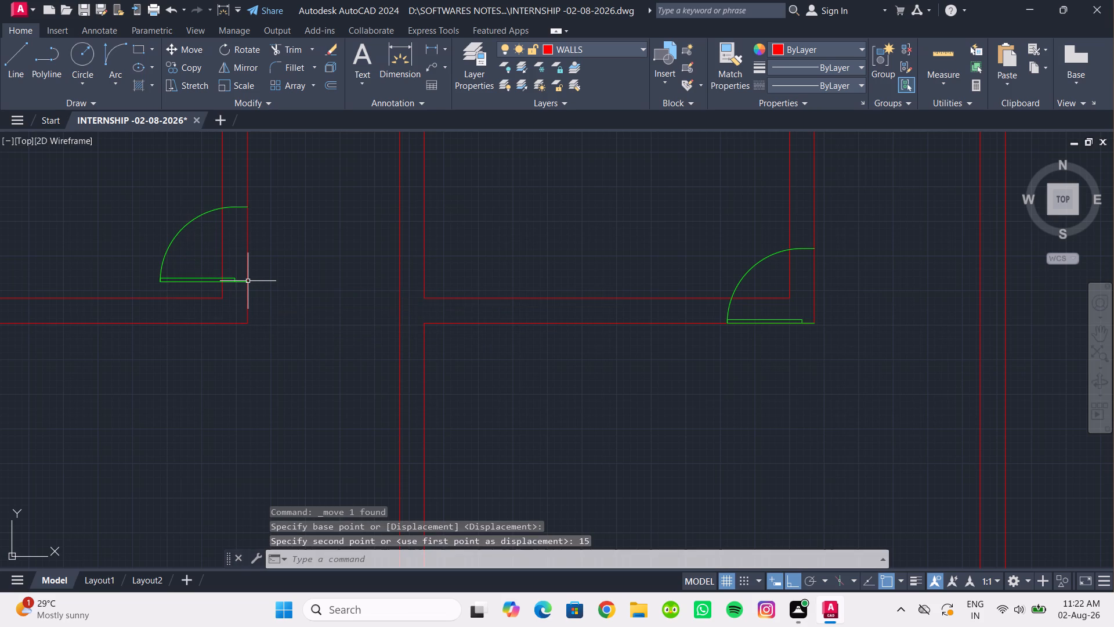
Move the door at the southeast corner of the matching room east of the central wall 15" north along the wall.
scroll(263, 273, "down", 2)
middle_click_drag(261, 272, 2, 257)
scroll(177, 257, "up", 2)
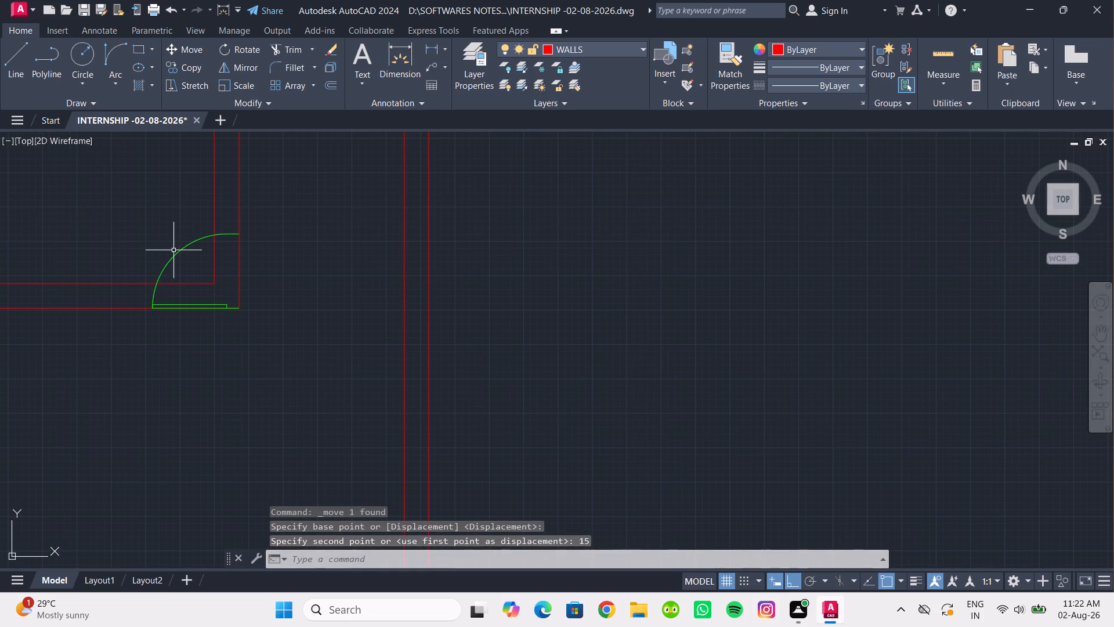
left_click(177, 252)
left_click(175, 51)
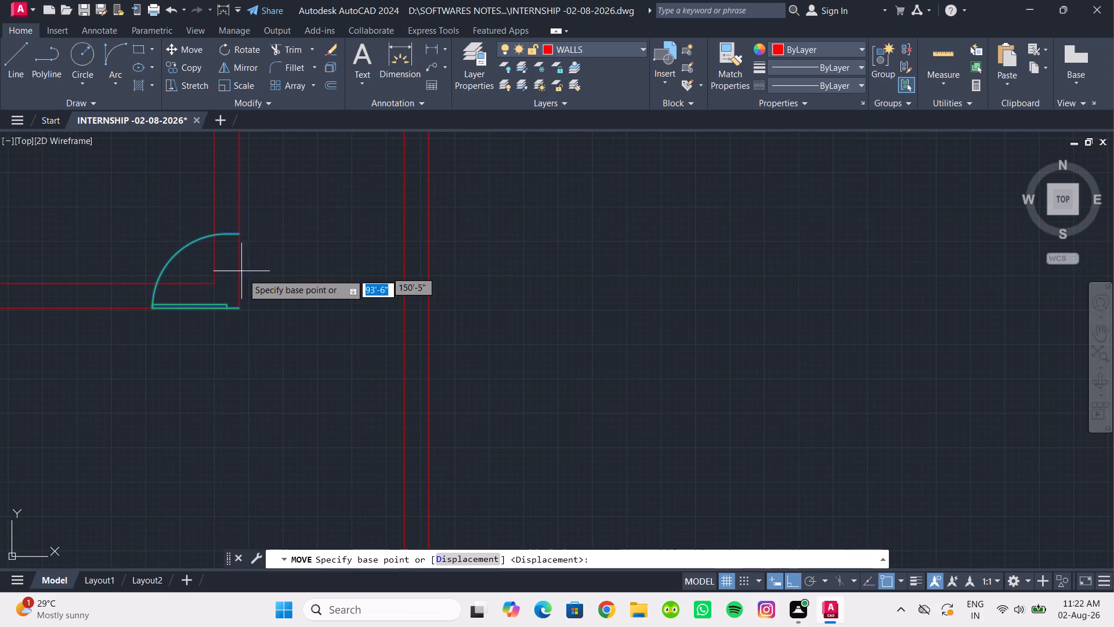
left_click(240, 305)
type("15")
key("Return")
Scale the door at the south end of the western passage about its west end, using its full width as reference, to 1'6".
scroll(255, 279, "down", 3)
middle_click_drag(263, 288, 293, 217)
scroll(318, 345, "up", 2)
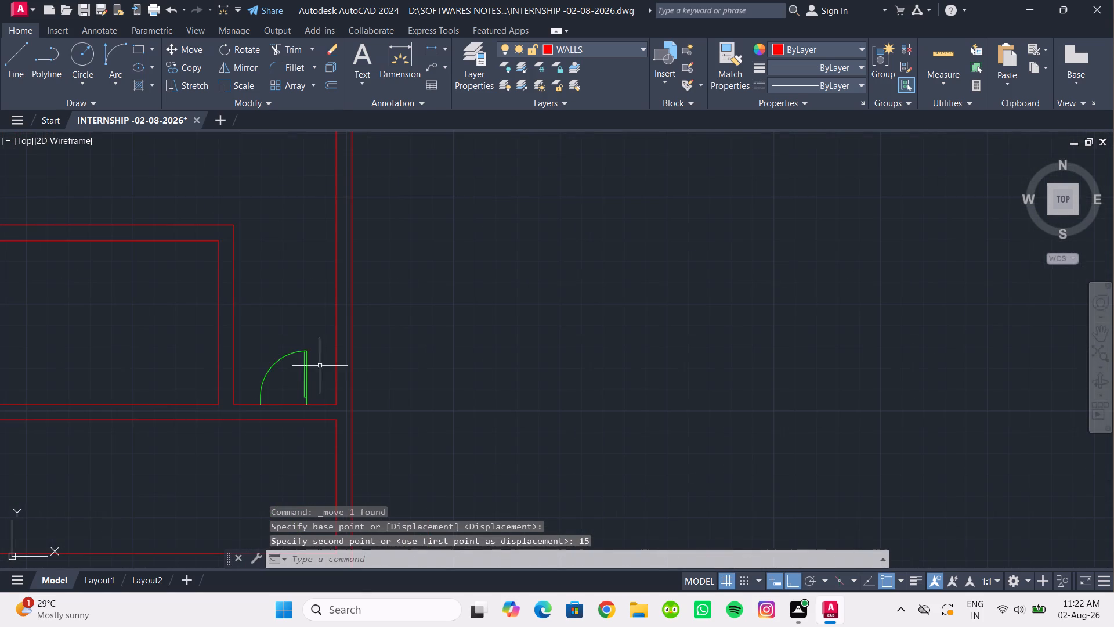
scroll(278, 352, "down", 2)
middle_click_drag(278, 352, 325, 394)
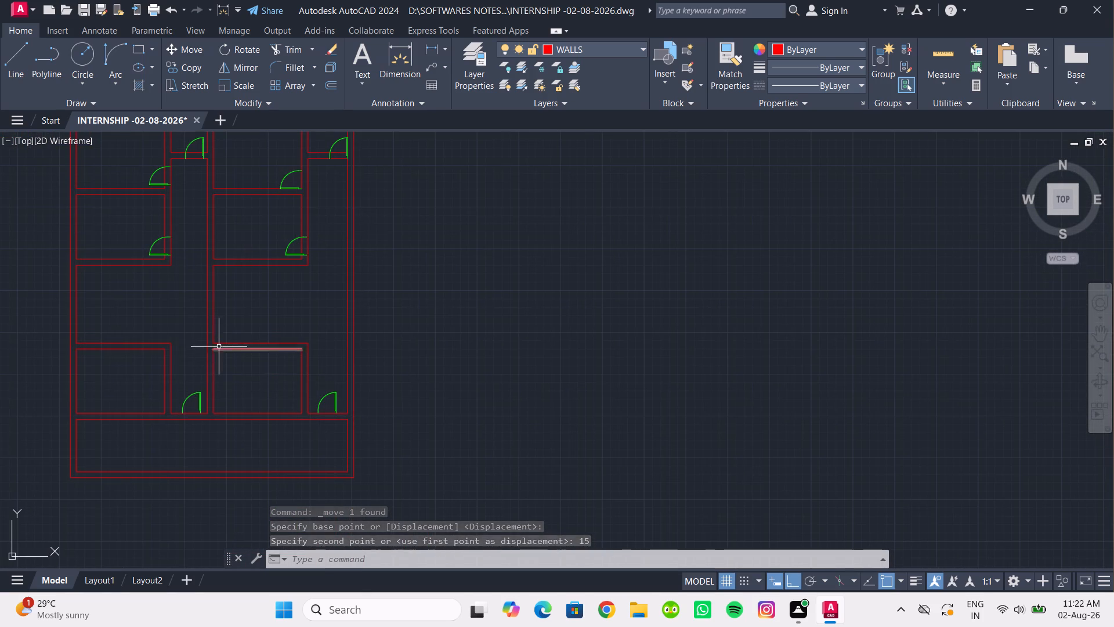
middle_click_drag(181, 366, 179, 286)
scroll(180, 312, "up", 3)
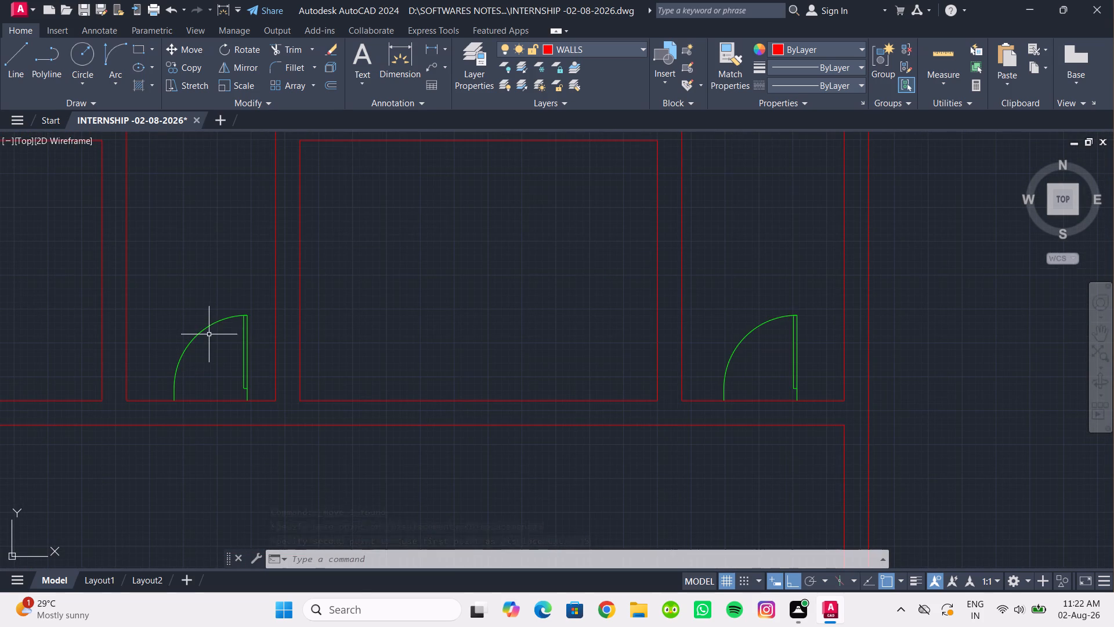
left_click(203, 331)
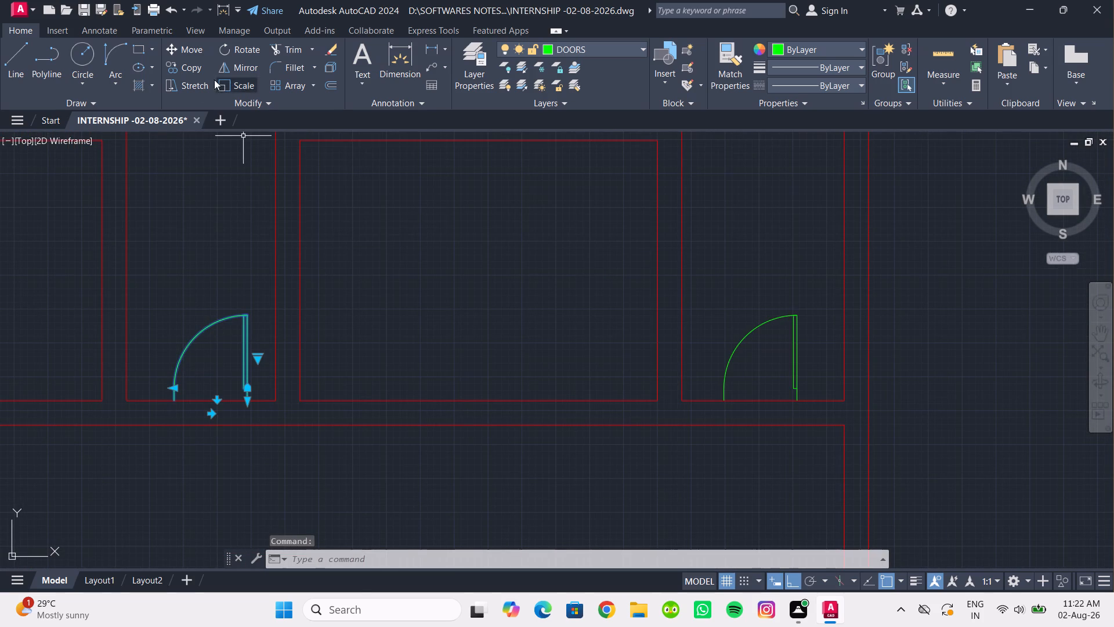
left_click(225, 84)
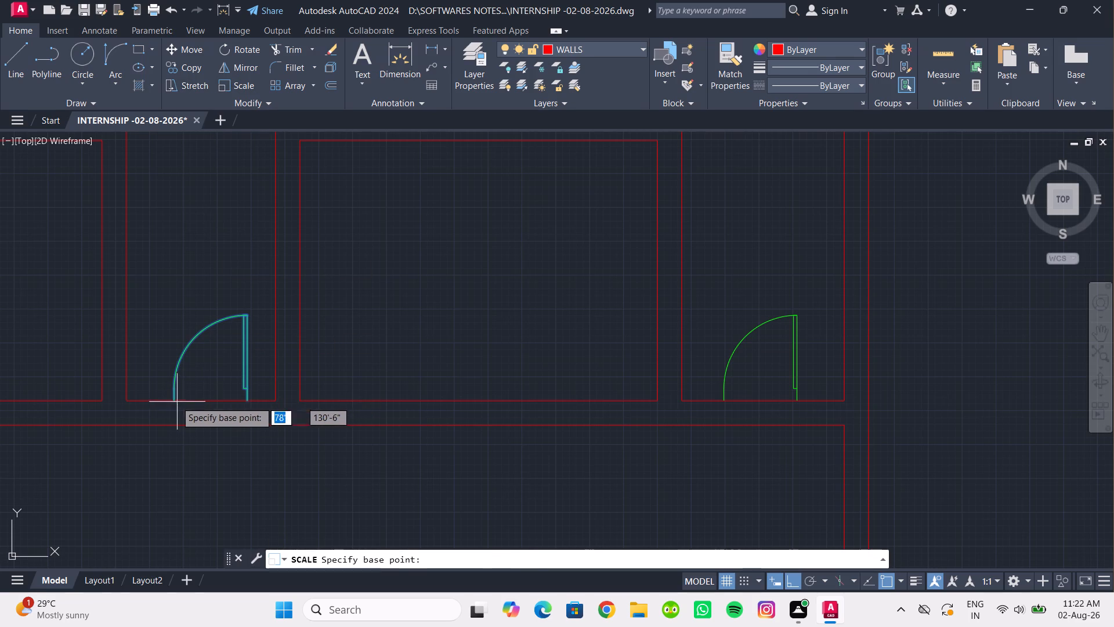
left_click(174, 401)
key("r")
key("Return")
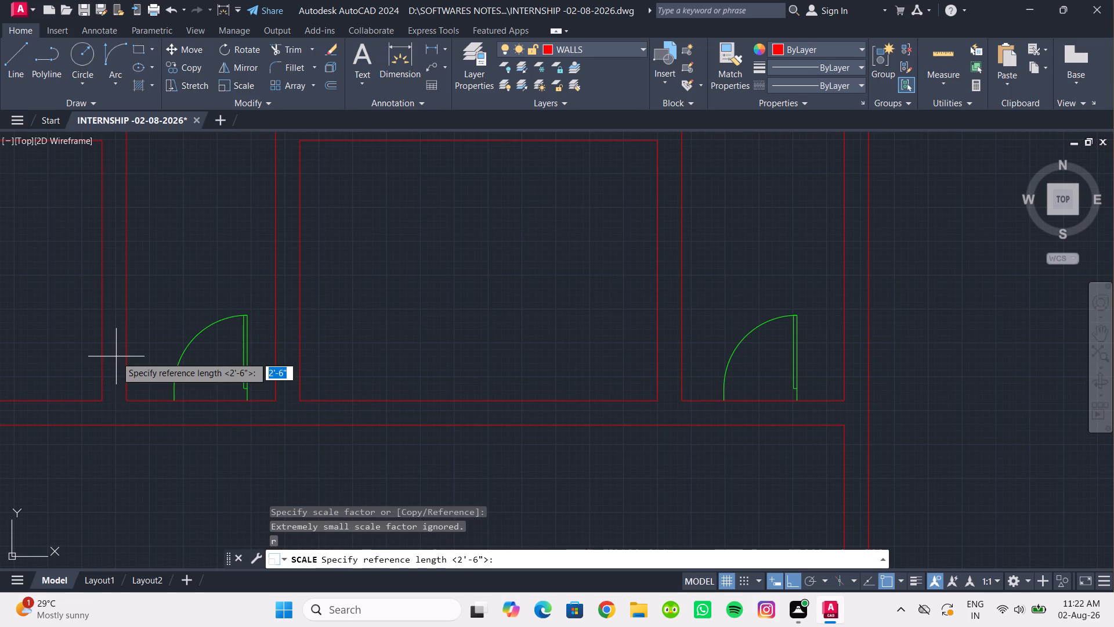
left_click(175, 399)
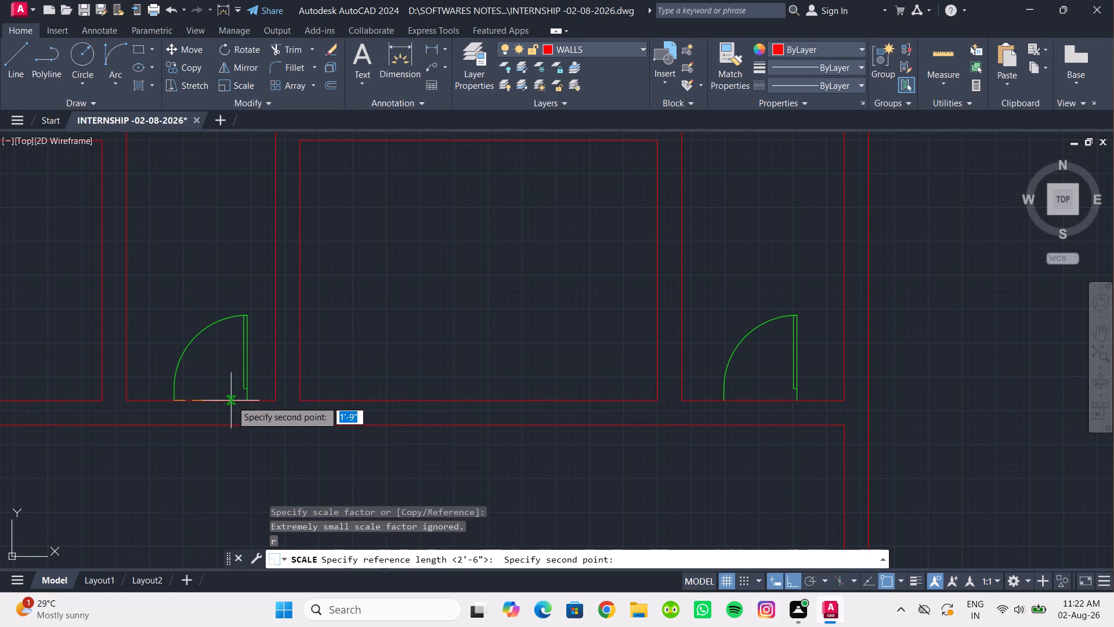
left_click(248, 401)
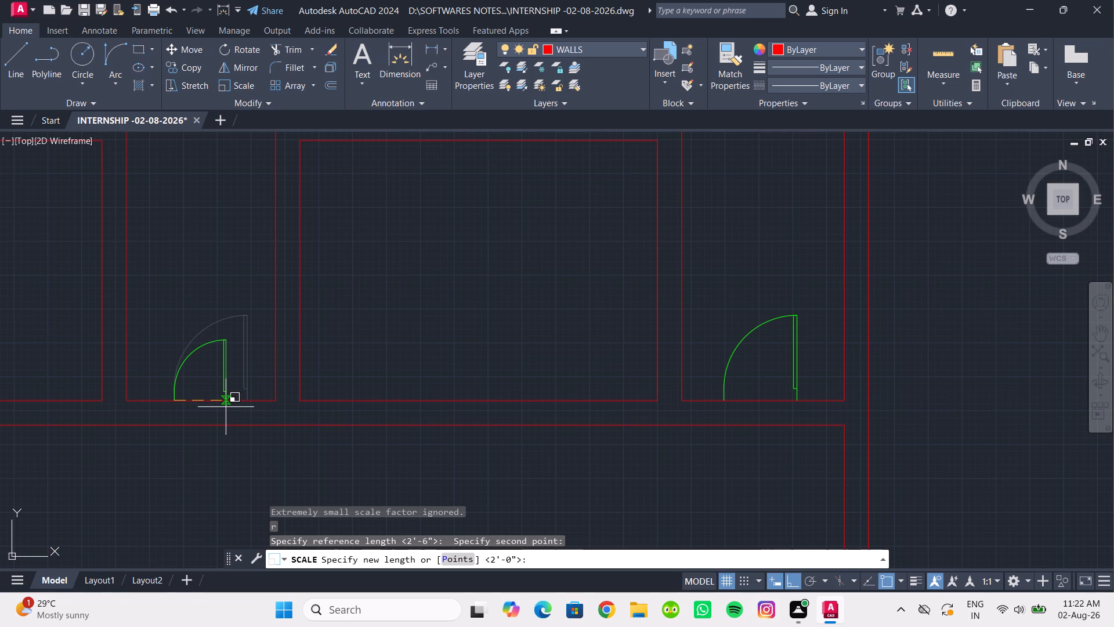
type("1'")
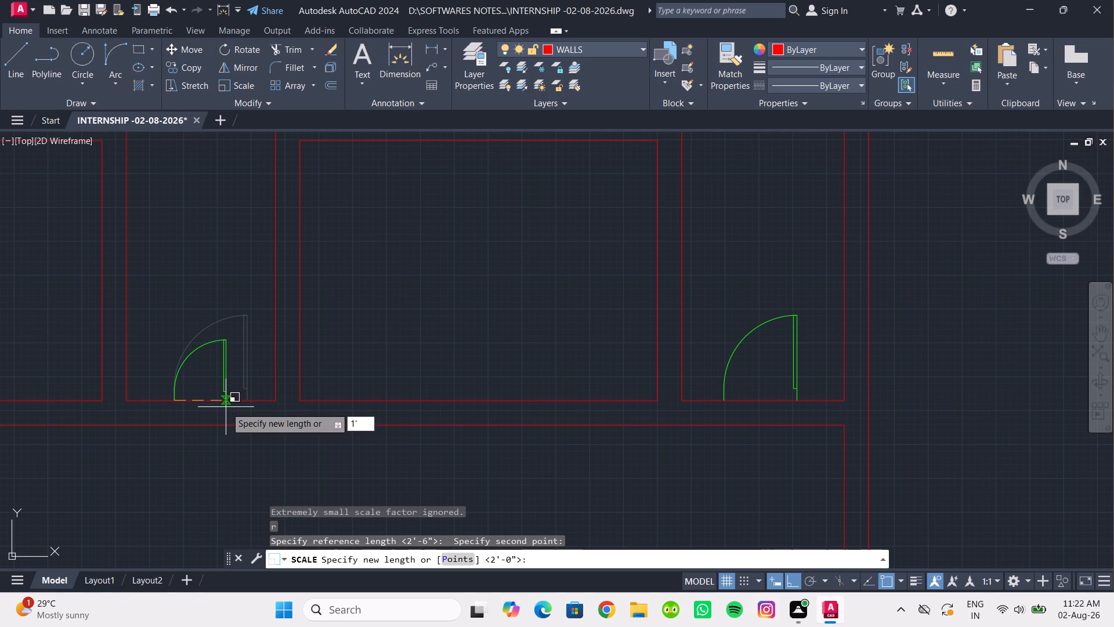
type("6\"")
key("Return")
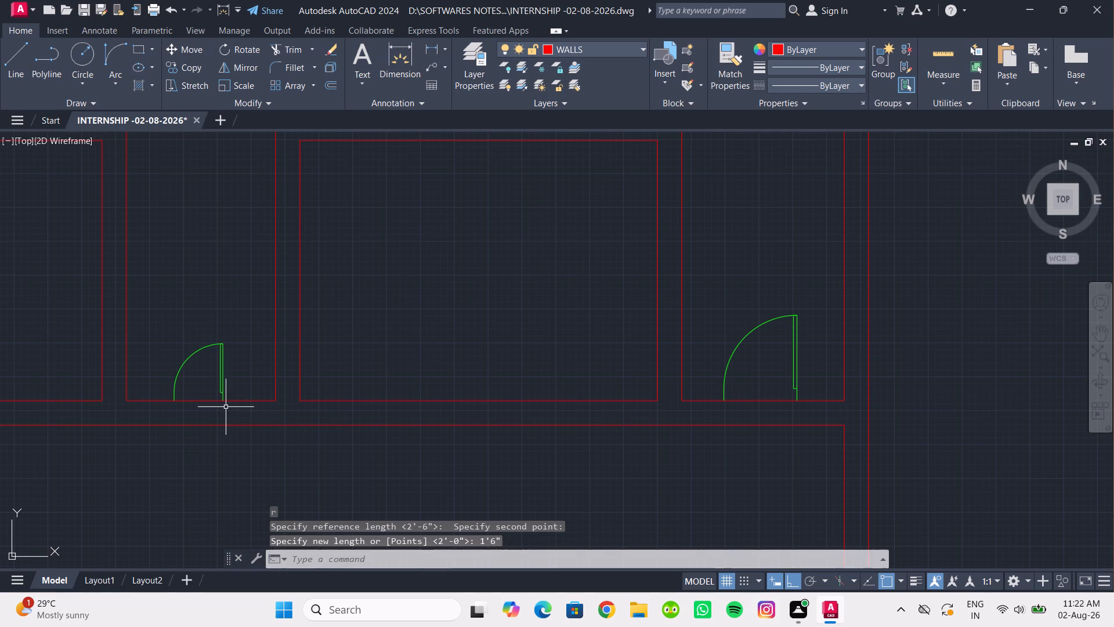
Mirror the door at the south end of the western passage about a vertical line through its west end, keeping the original.
left_click_drag(241, 359, 225, 352)
left_click_drag(194, 329, 192, 323)
left_click(234, 67)
left_click(172, 400)
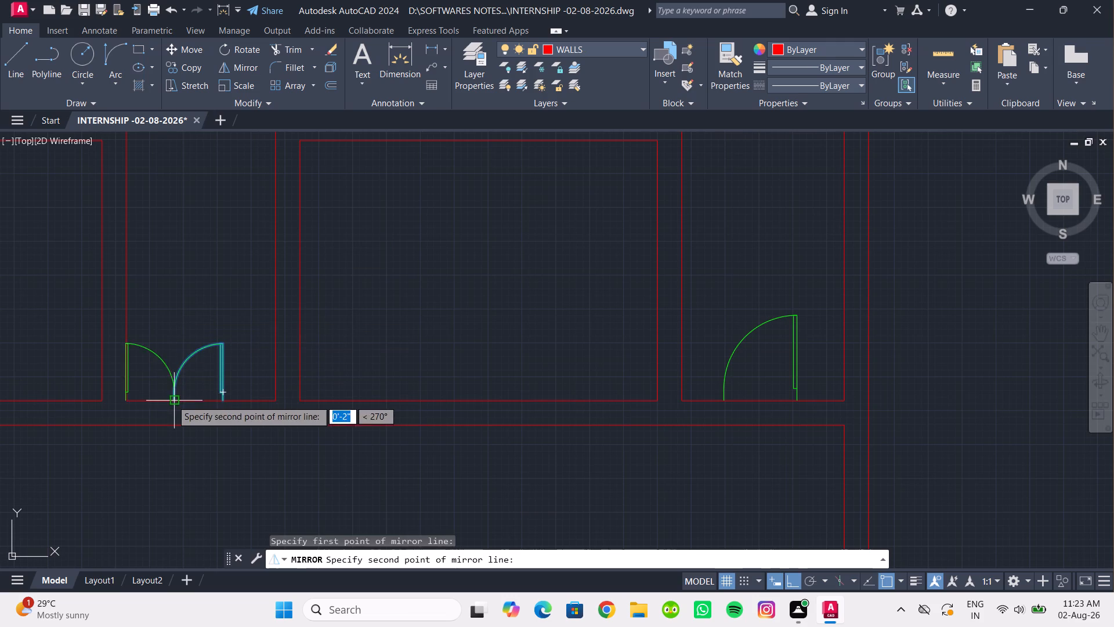
left_click(175, 311)
left_click_drag(205, 358, 175, 311)
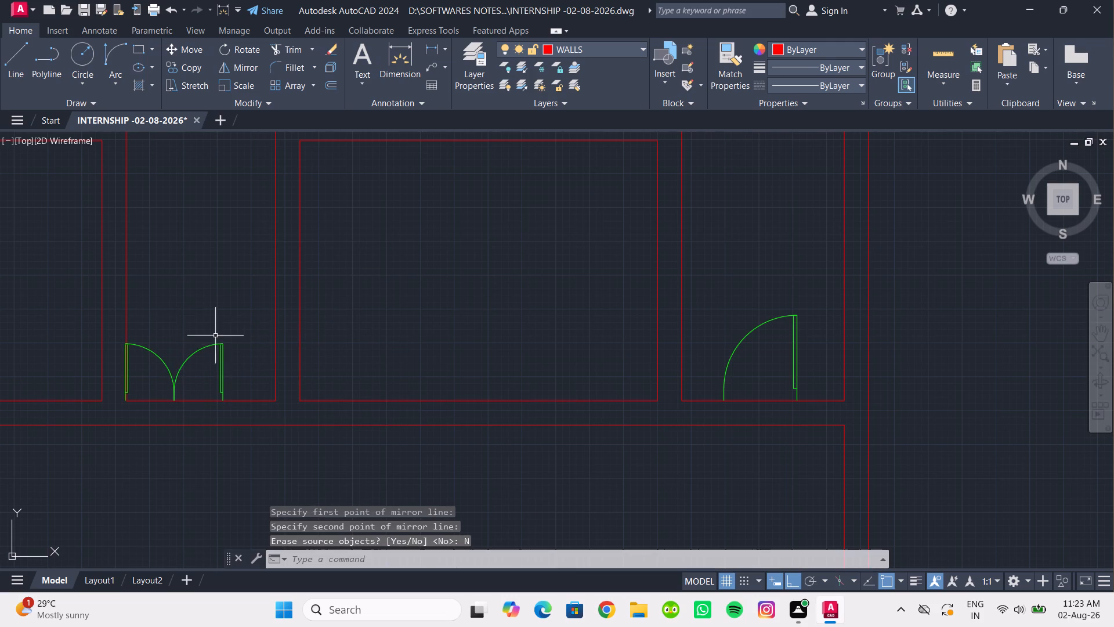
Move both door leaves so their meeting point sits mid-passage on the south wall's lower face.
left_click_drag(244, 370, 234, 360)
left_click(202, 341)
left_click(165, 363)
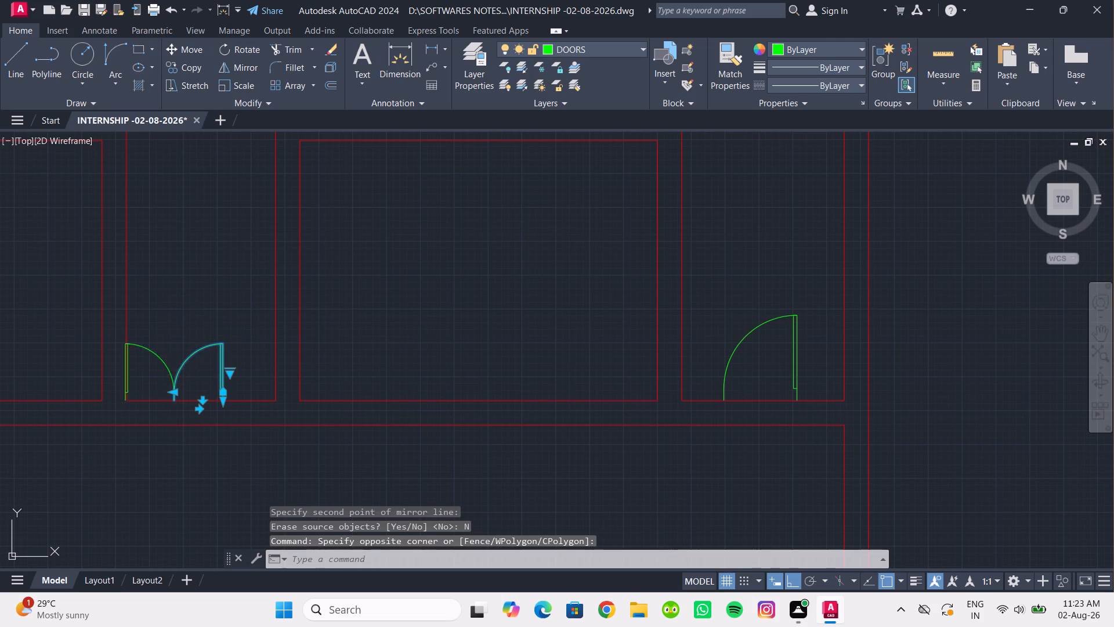
left_click(183, 46)
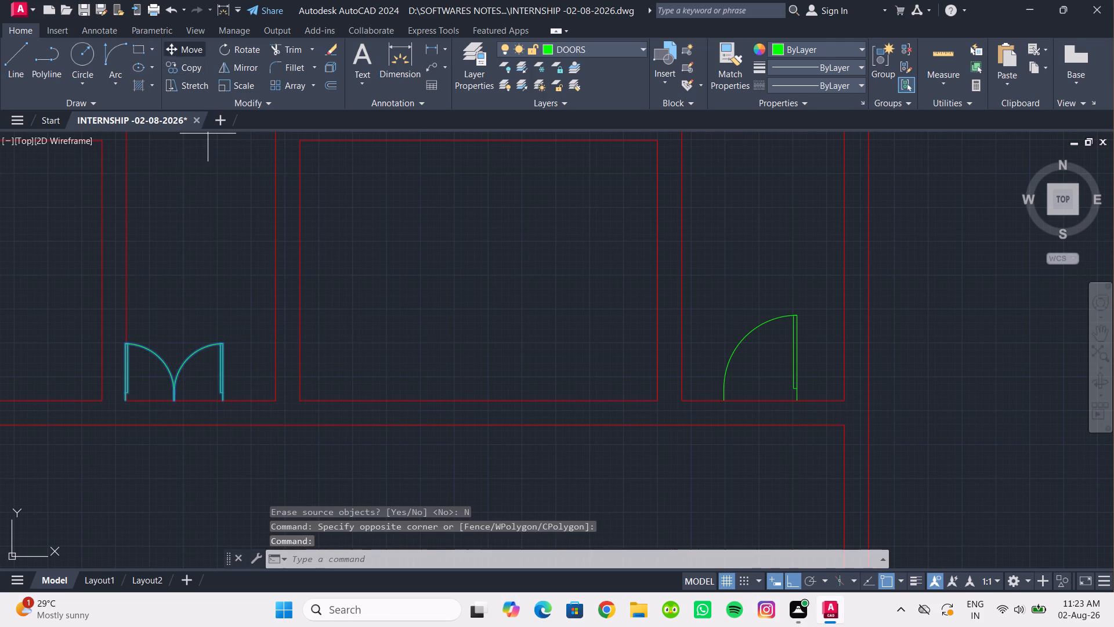
left_click(173, 403)
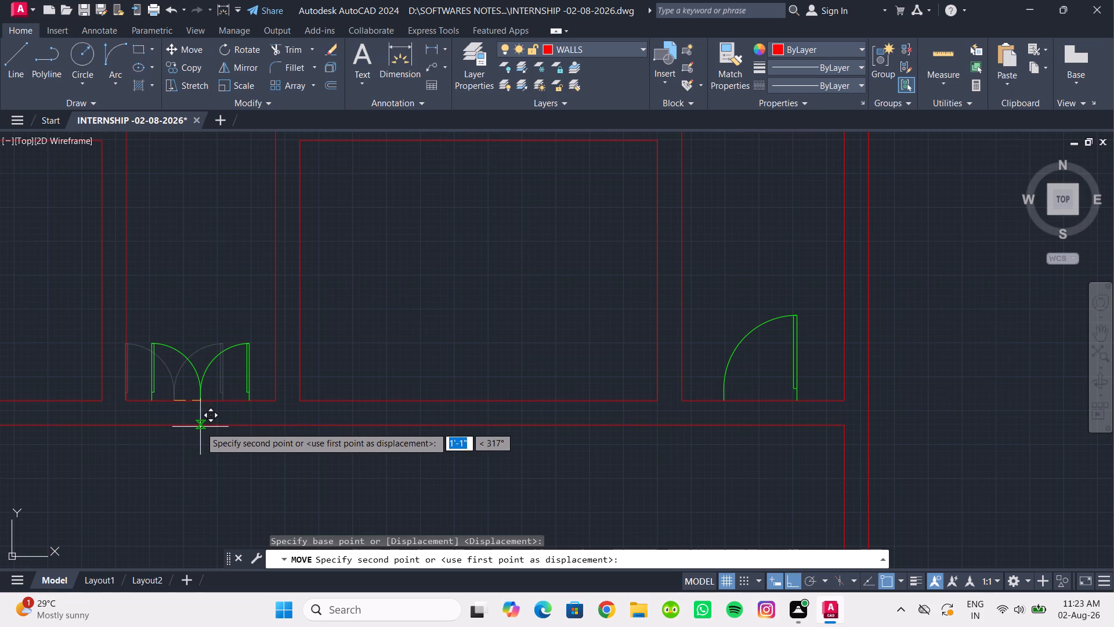
left_click(200, 427)
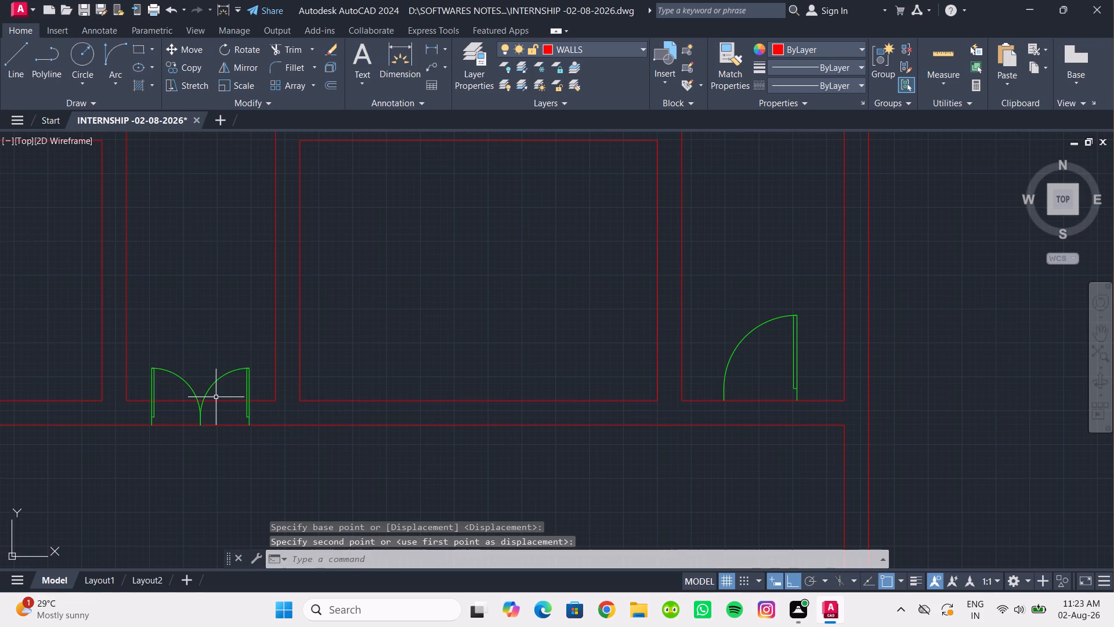
Delete the single door at the south end of the eastern passage.
scroll(204, 391, "down", 1)
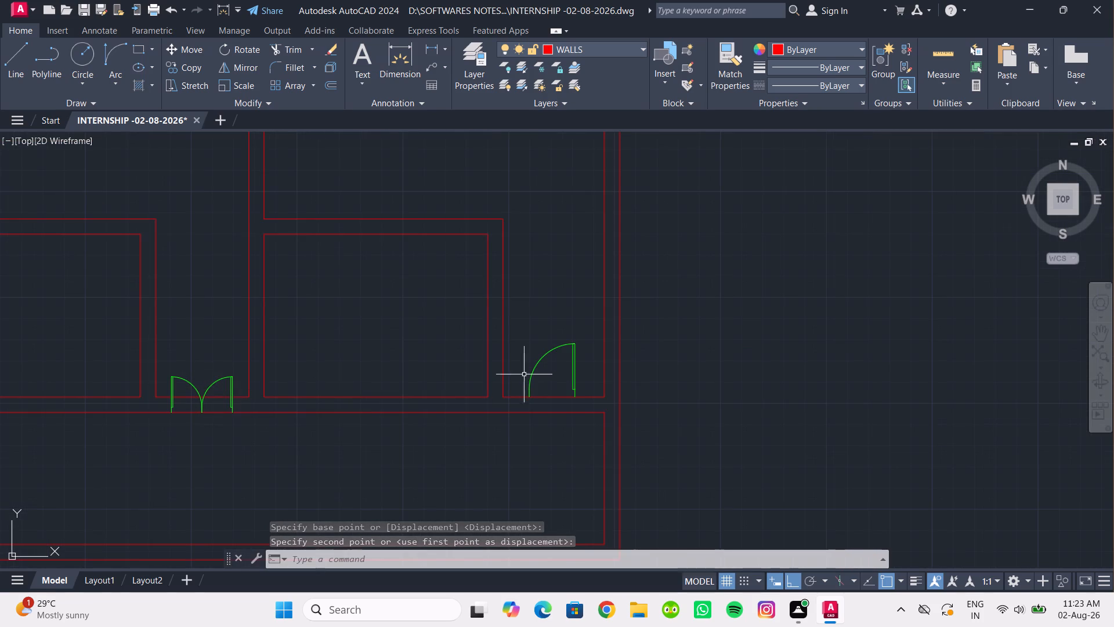
left_click_drag(587, 364, 581, 359)
left_click(543, 331)
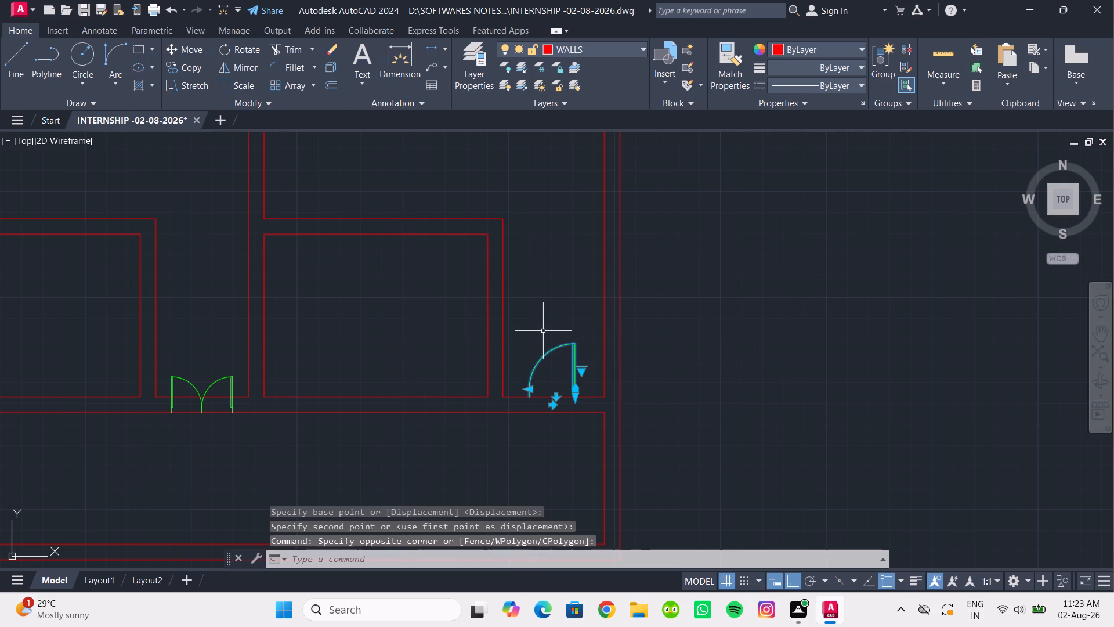
key("Delete")
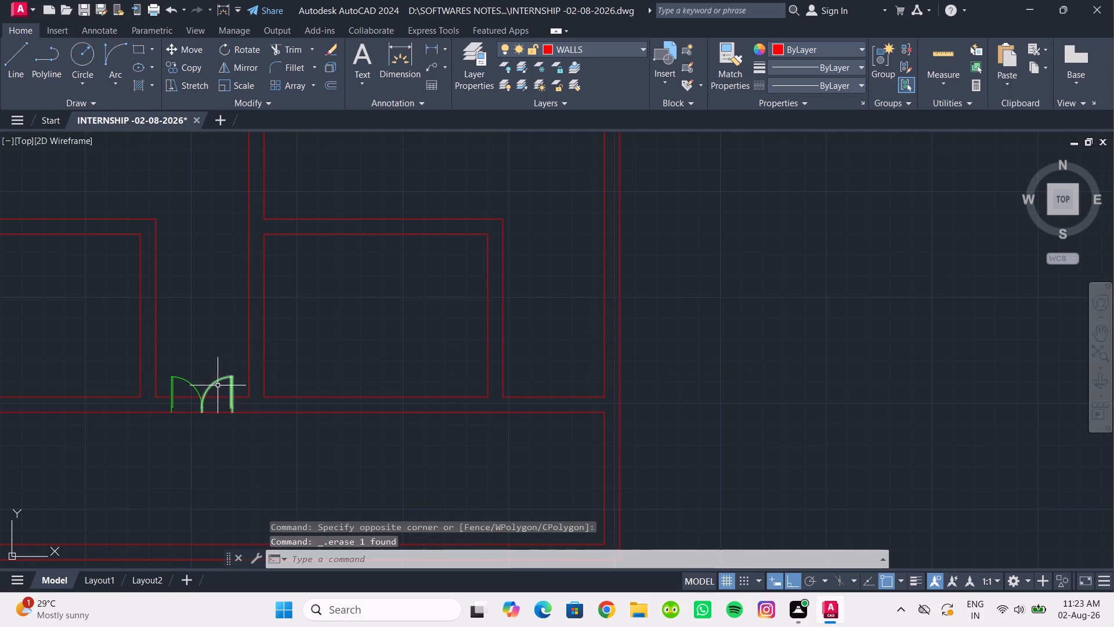
Copy the western passage's double door about 17'-7" east to the south end of the eastern passage.
left_click(220, 389)
left_click(168, 373)
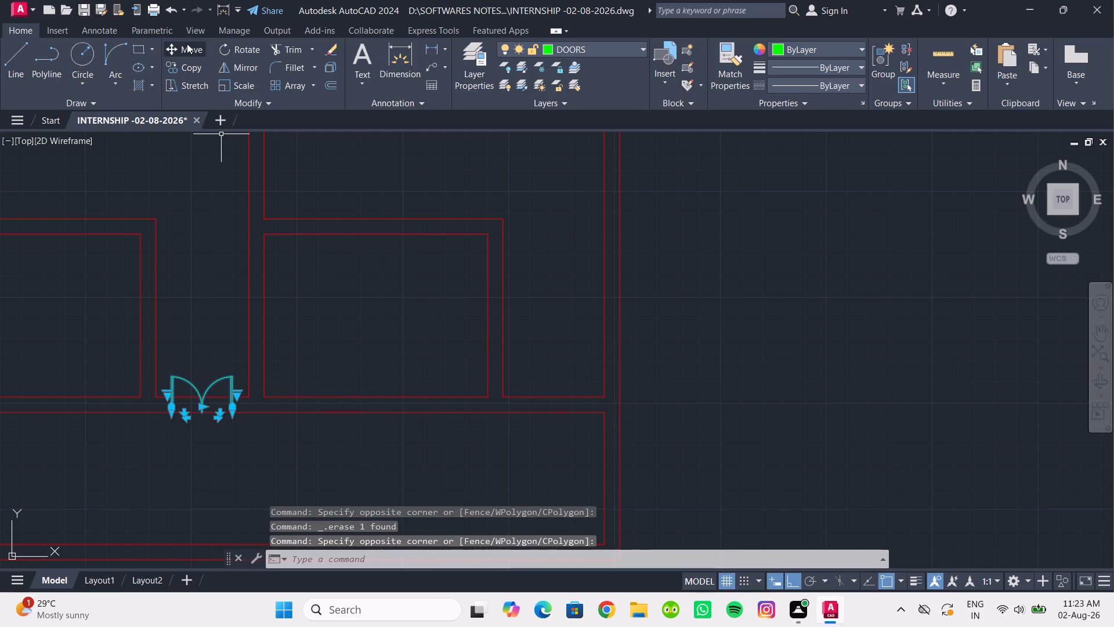
left_click(195, 70)
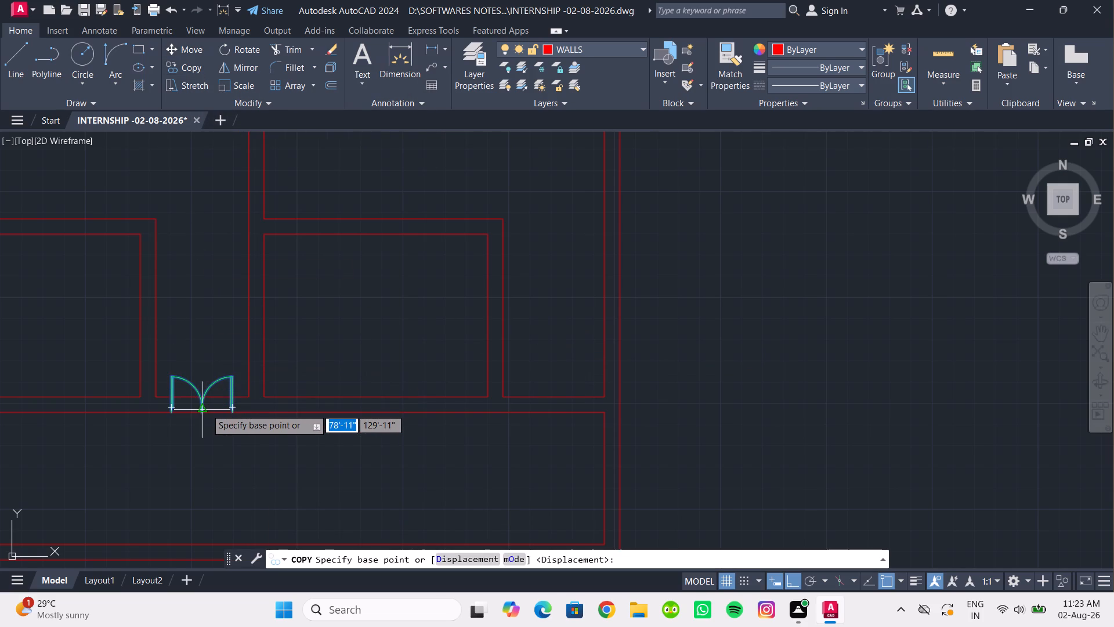
left_click(206, 409)
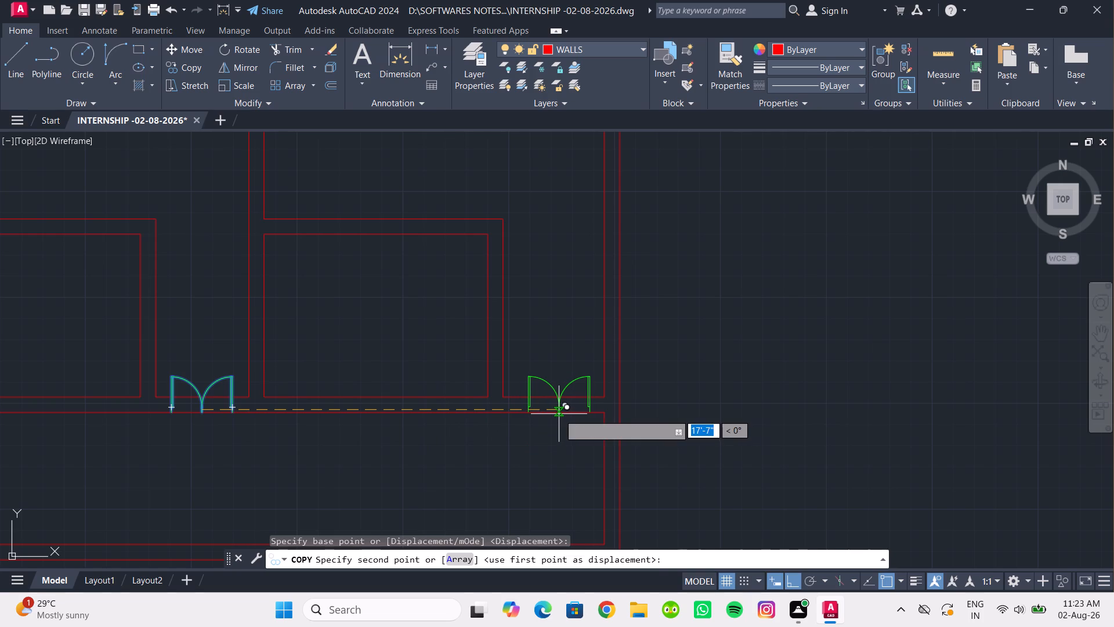
left_click(559, 414)
scroll(558, 435, "up", 3)
middle_click_drag(545, 426, 553, 467)
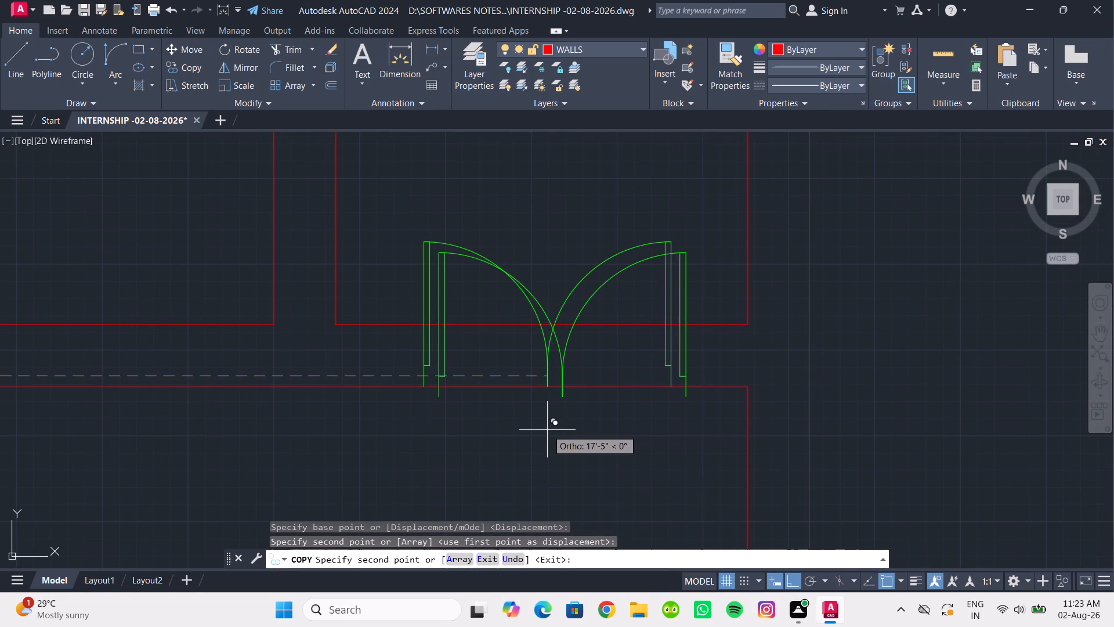
key("Escape")
key("Escape")
Move the eastern passage's double door straight north onto the south wall's lower face.
left_click_drag(699, 361, 688, 357)
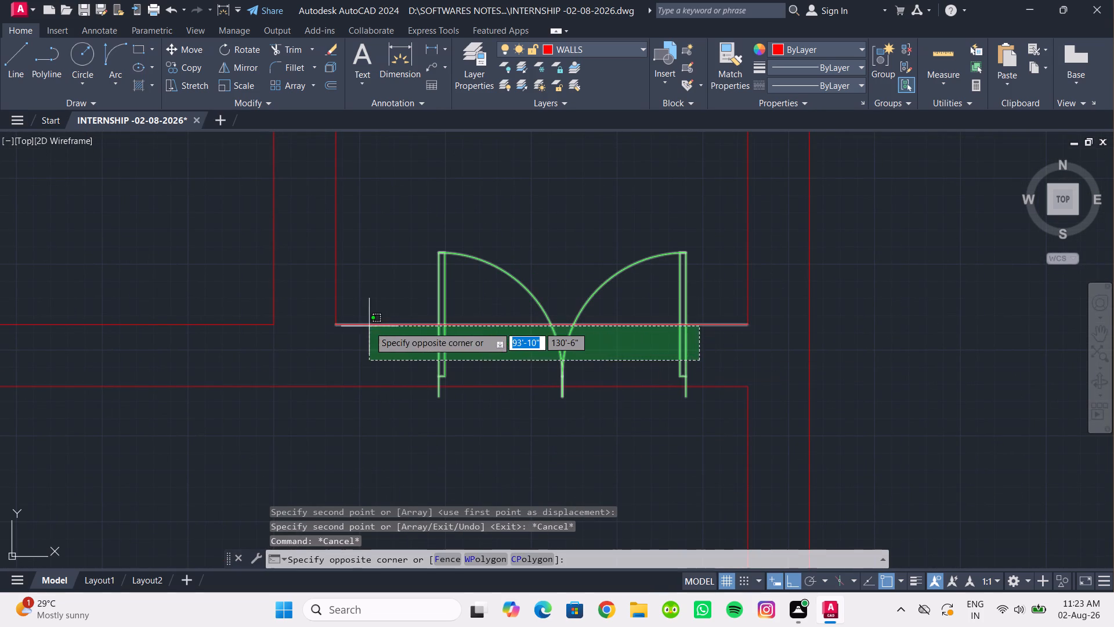
left_click(366, 345)
left_click(186, 52)
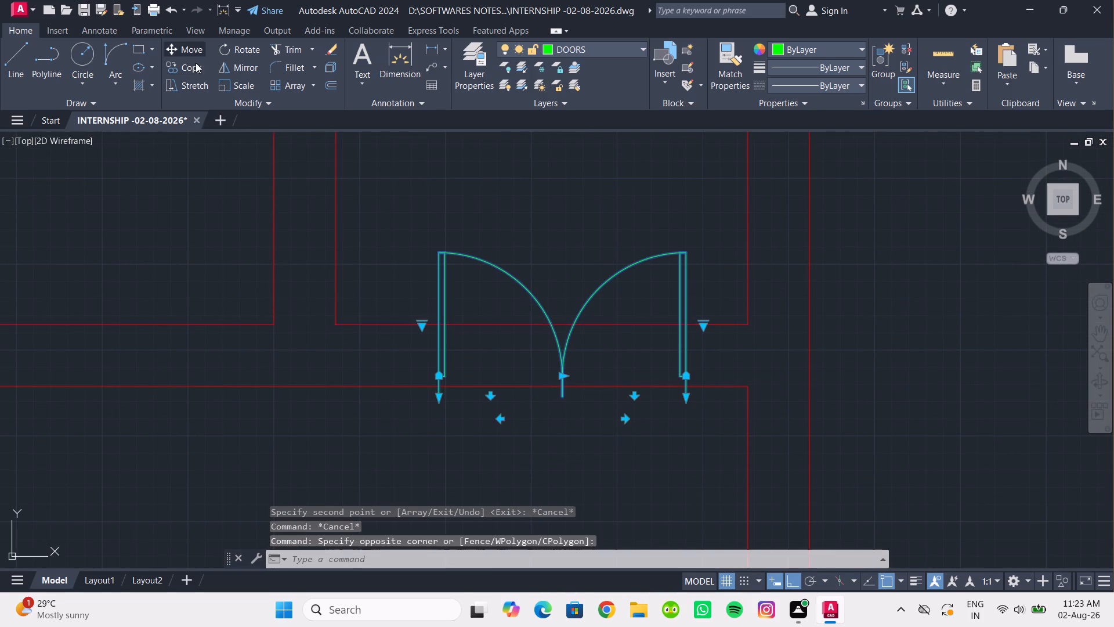
left_click(688, 394)
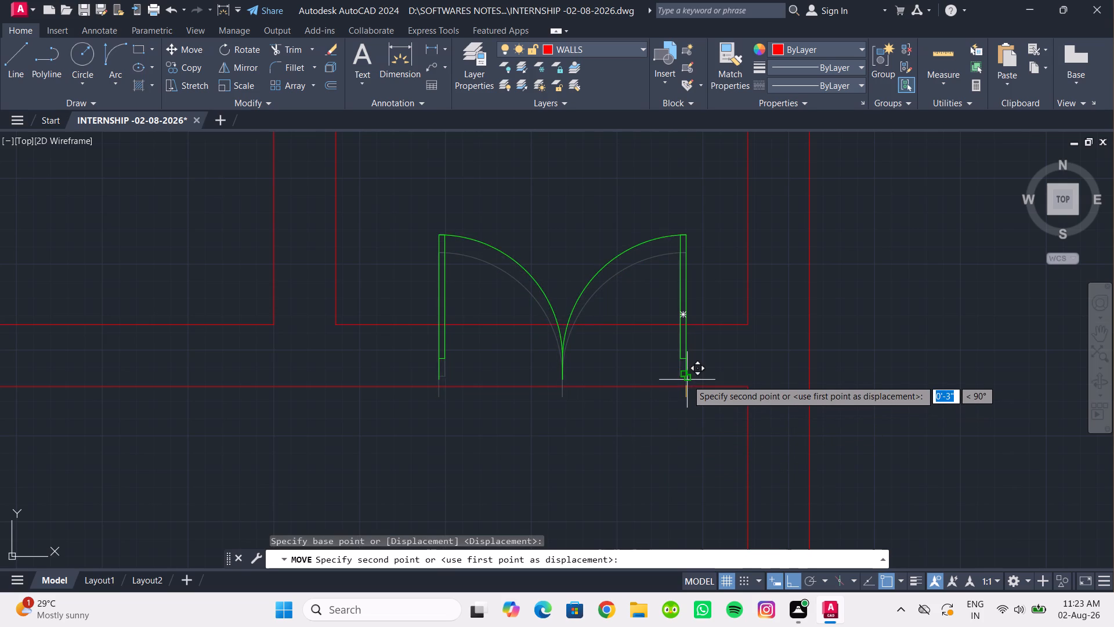
left_click(687, 385)
key("Escape")
Trim the wall lines across the door openings of the western half's small north room, large northwest room and second room.
scroll(616, 426, "down", 4)
scroll(505, 446, "down", 1)
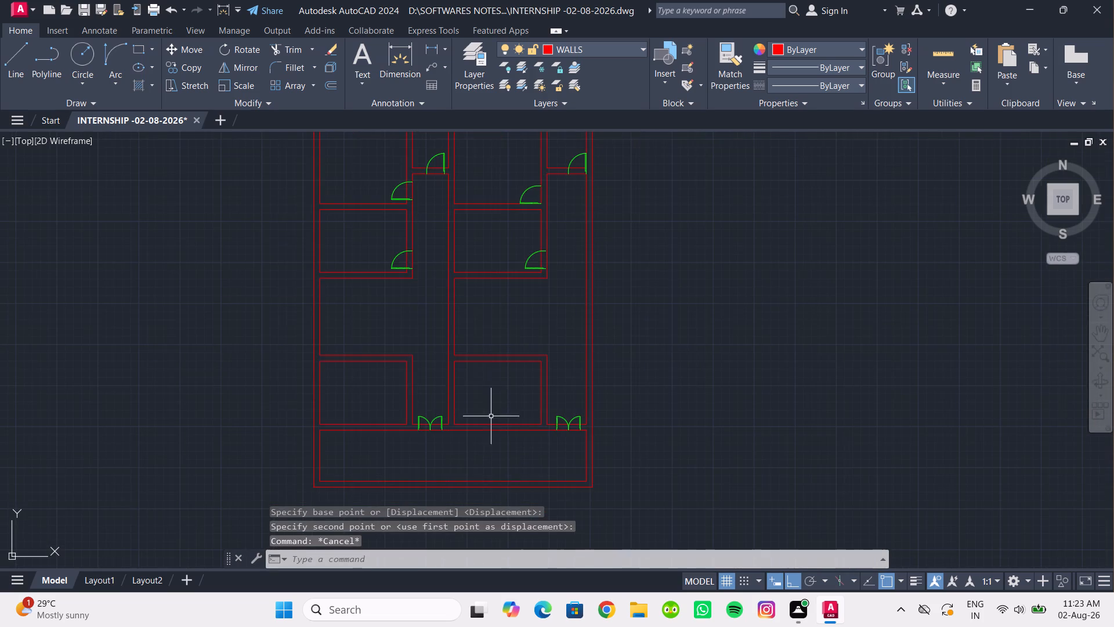
middle_click_drag(479, 317, 460, 407)
scroll(417, 293, "up", 1)
middle_click_drag(417, 293, 419, 325)
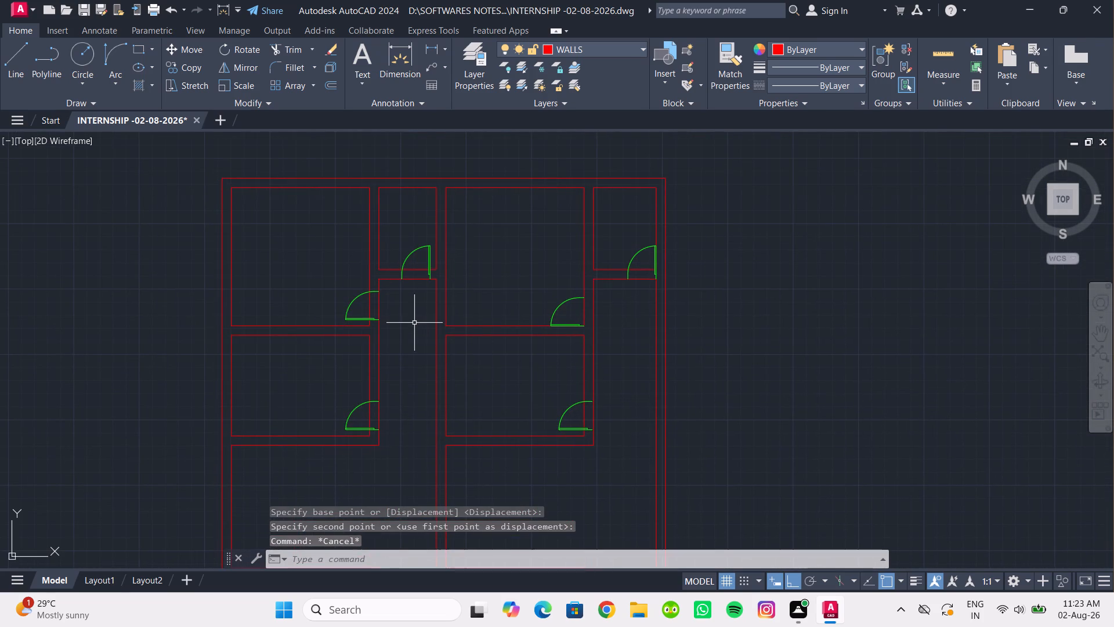
type("tr")
key("Return")
scroll(428, 275, "up", 1)
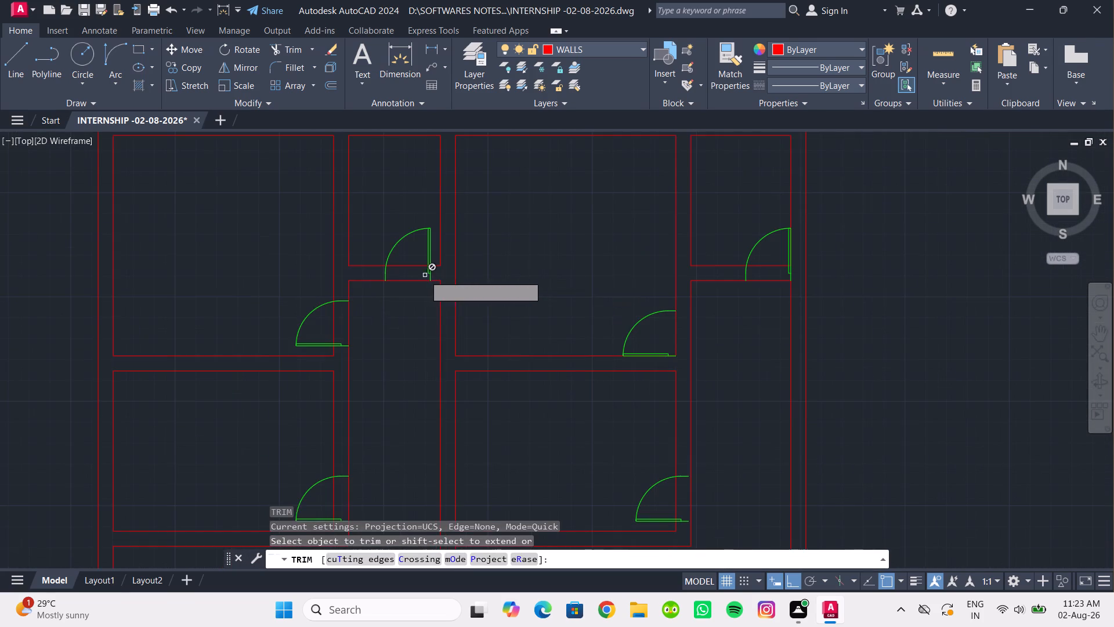
left_click_drag(407, 296, 399, 253)
scroll(335, 317, "up", 2)
left_click_drag(384, 329, 326, 318)
scroll(379, 325, "down", 2)
middle_click_drag(380, 327, 379, 265)
left_click_drag(385, 446, 384, 446)
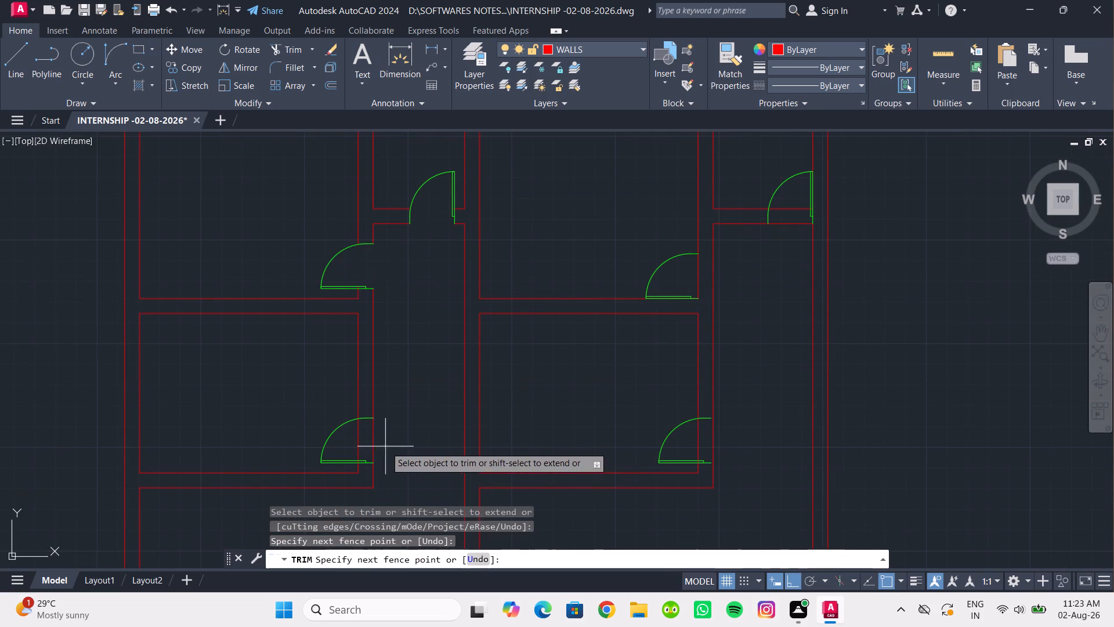
left_click_drag(384, 446, 350, 445)
left_click(732, 286)
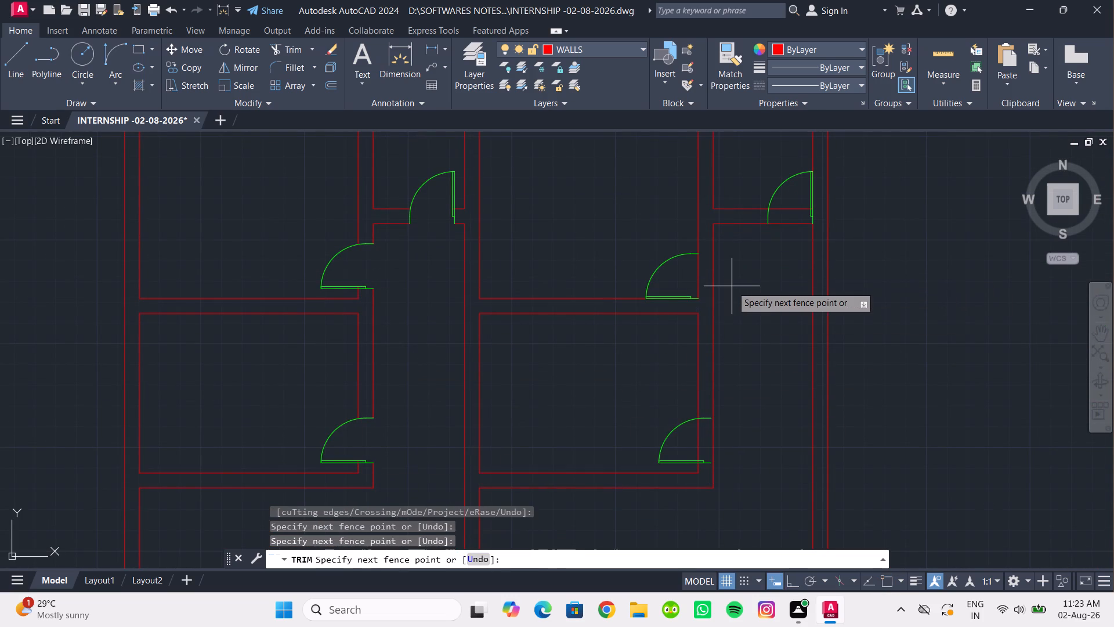
key("Escape")
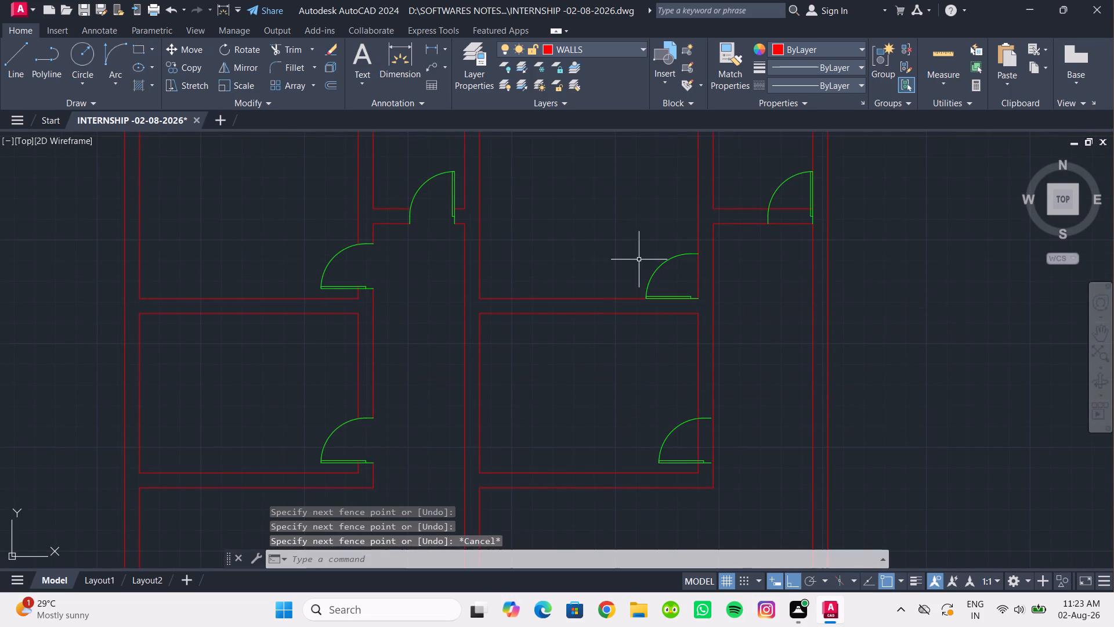
Move the door at the southeast corner of the large north room east of the central wall 6" north.
left_click(659, 273)
left_click(645, 269)
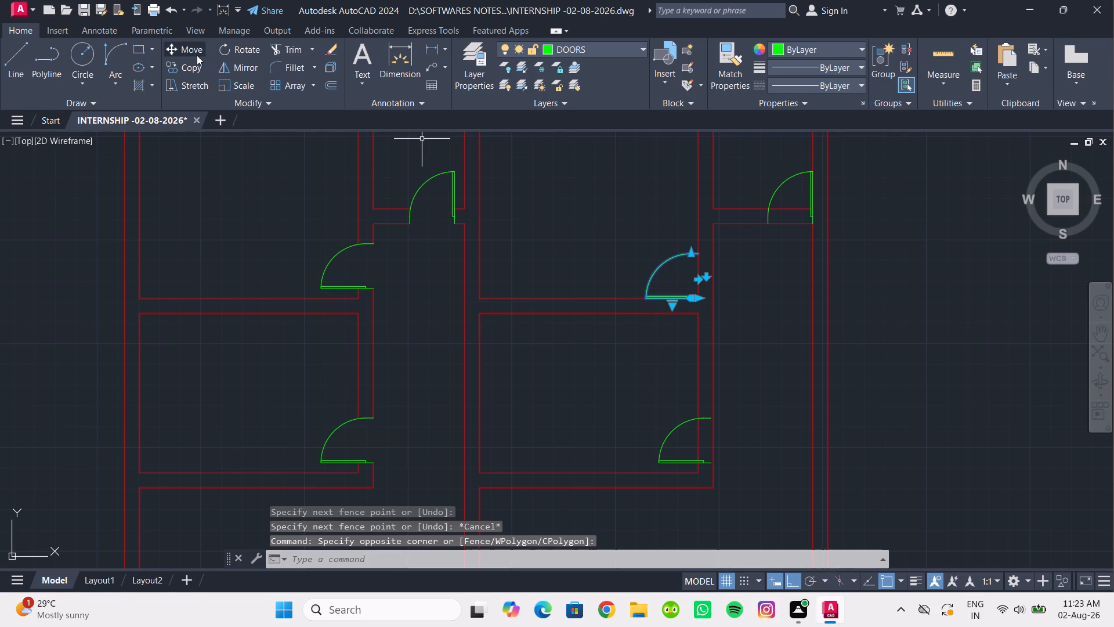
left_click(196, 55)
scroll(714, 304, "up", 1)
left_click(690, 298)
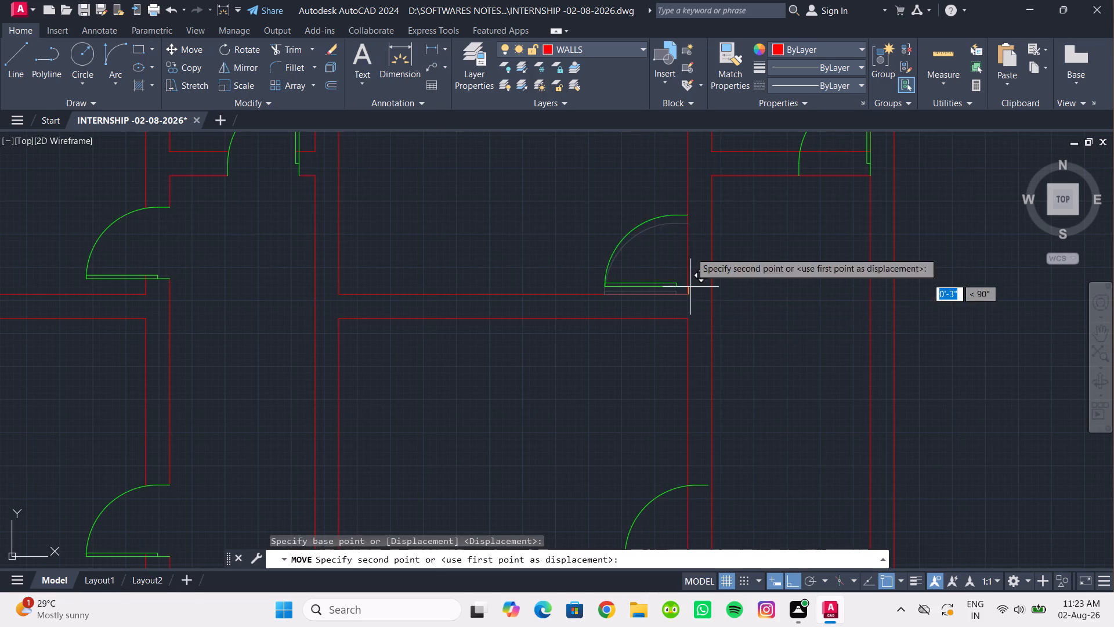
key("6")
key("Return")
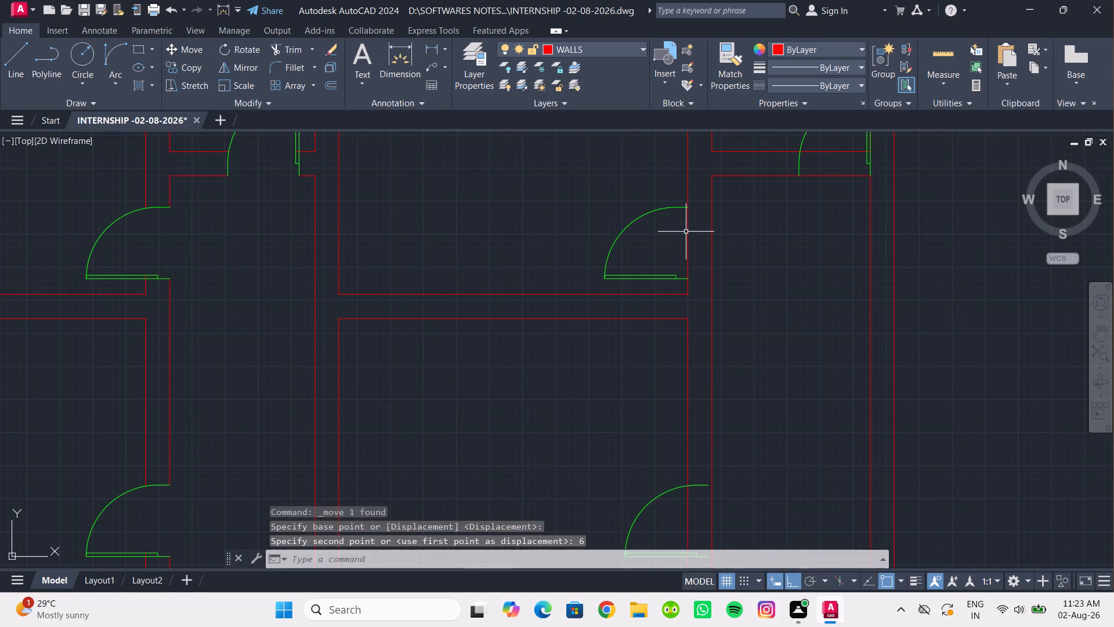
Move that same door east so its end meets the outer face of the room's east wall.
left_click_drag(676, 228, 648, 208)
left_click(606, 186)
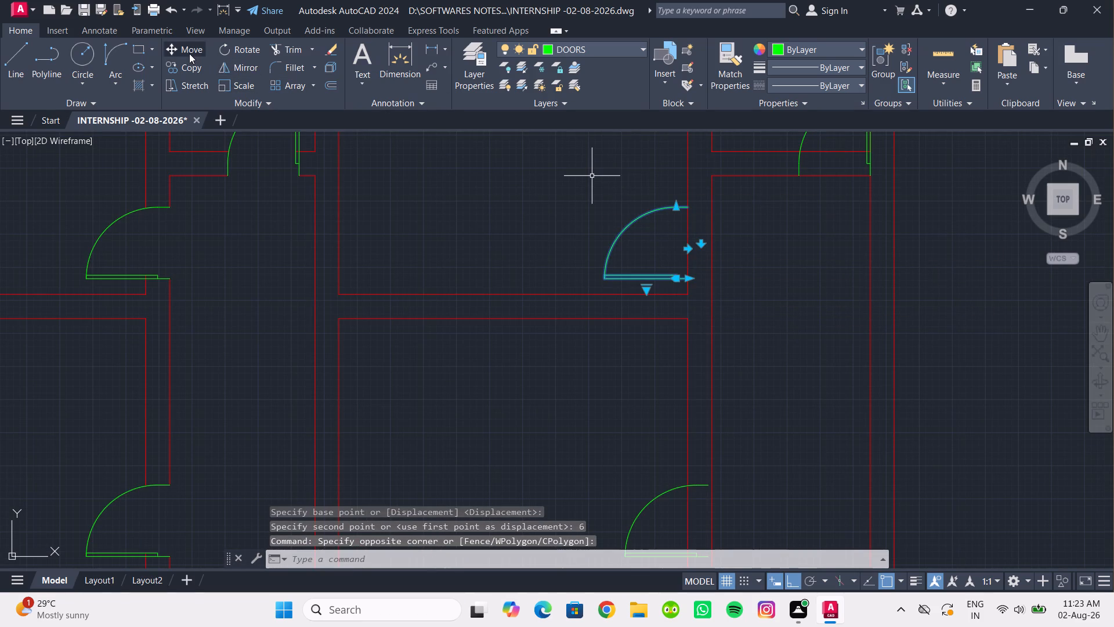
left_click(189, 53)
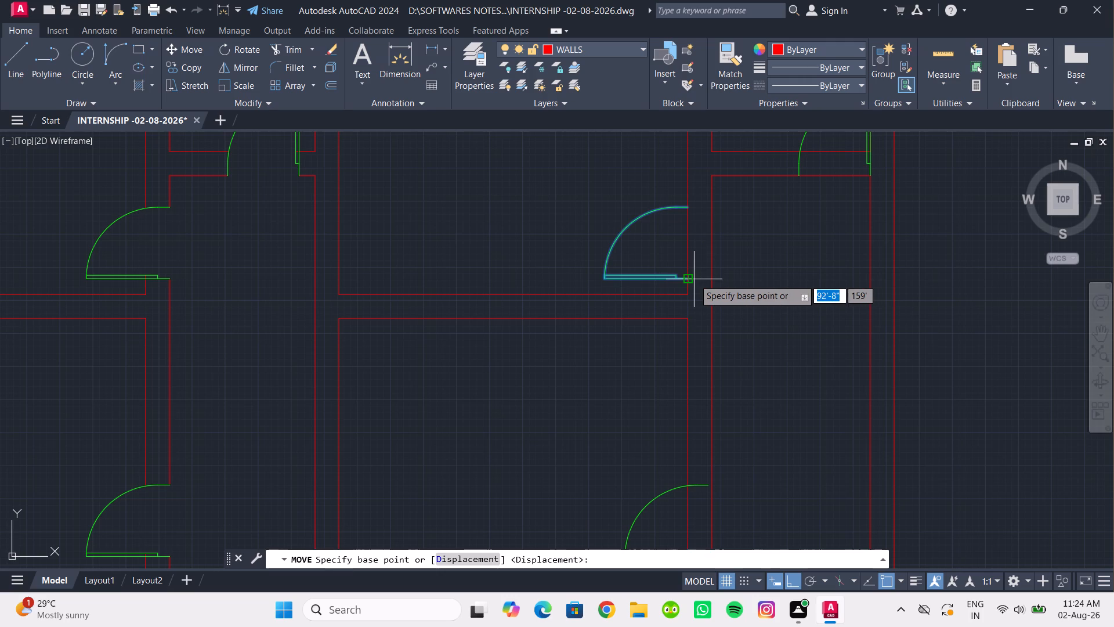
left_click(694, 279)
left_click(712, 279)
Trim the wall lines at the doors of the eastern half's large north room, small northeast room and second room.
scroll(748, 291, "down", 2)
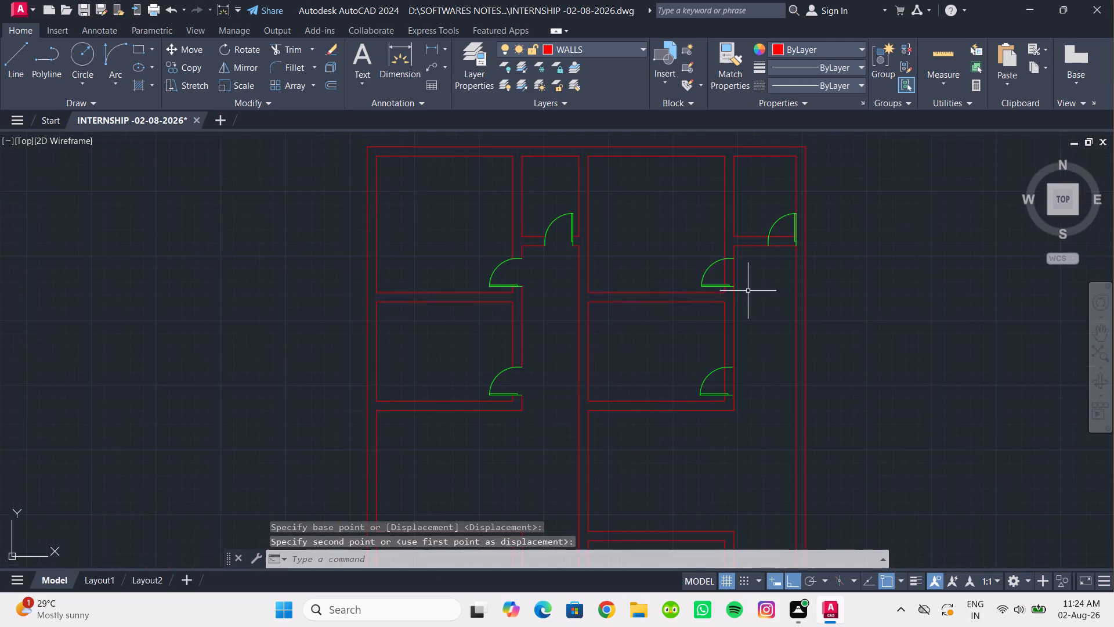
middle_click_drag(748, 291, 651, 304)
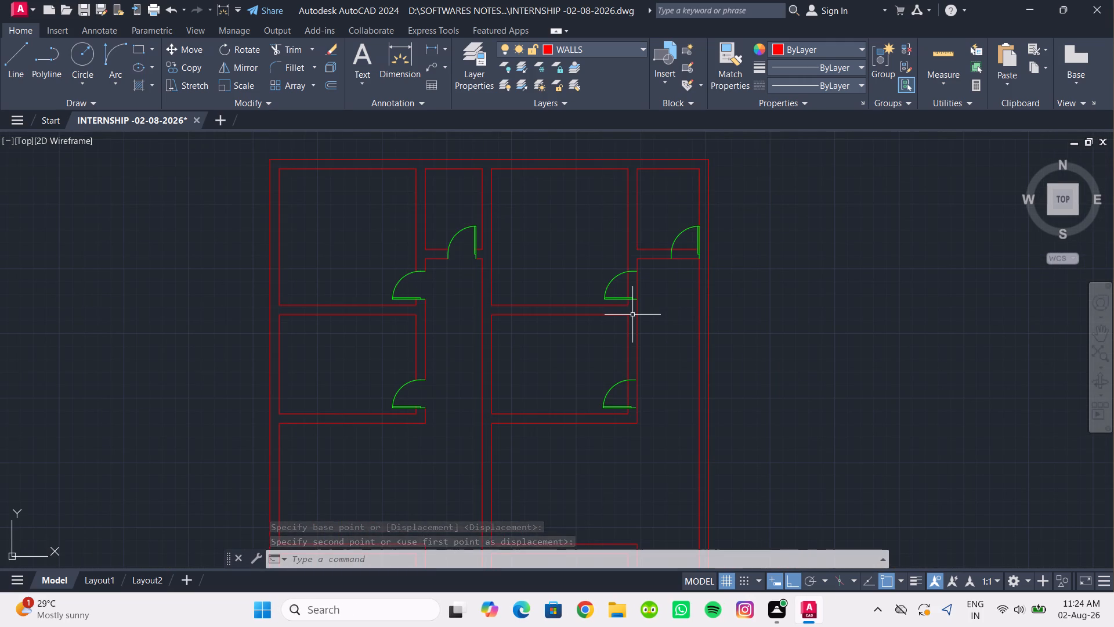
key("t")
key("e")
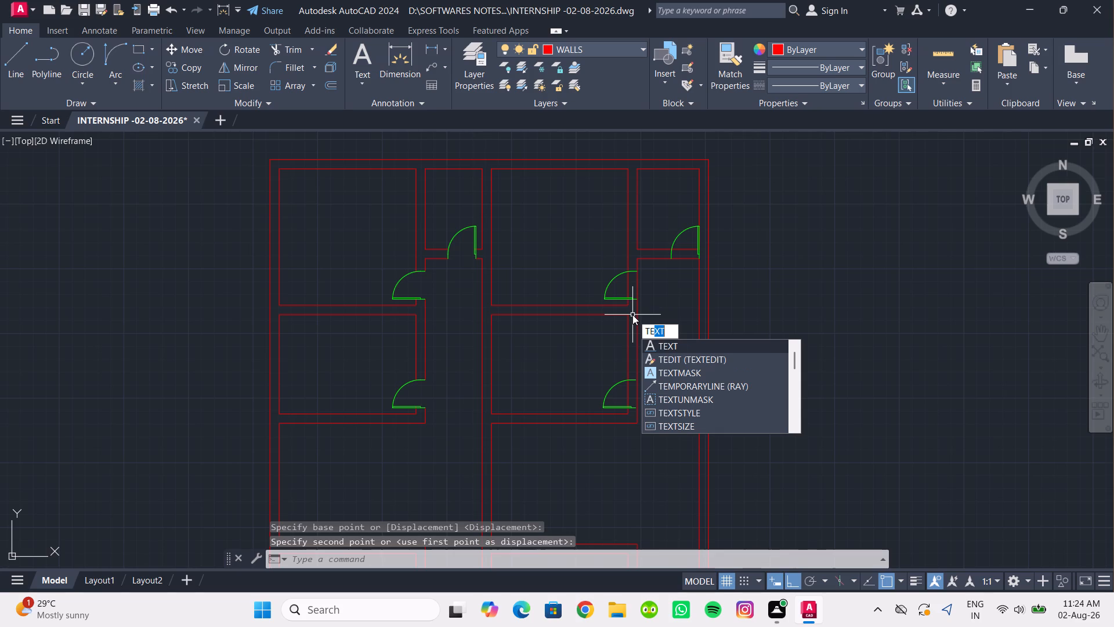
key("BackSpace")
key("BackSpace")
key("r")
key("Return")
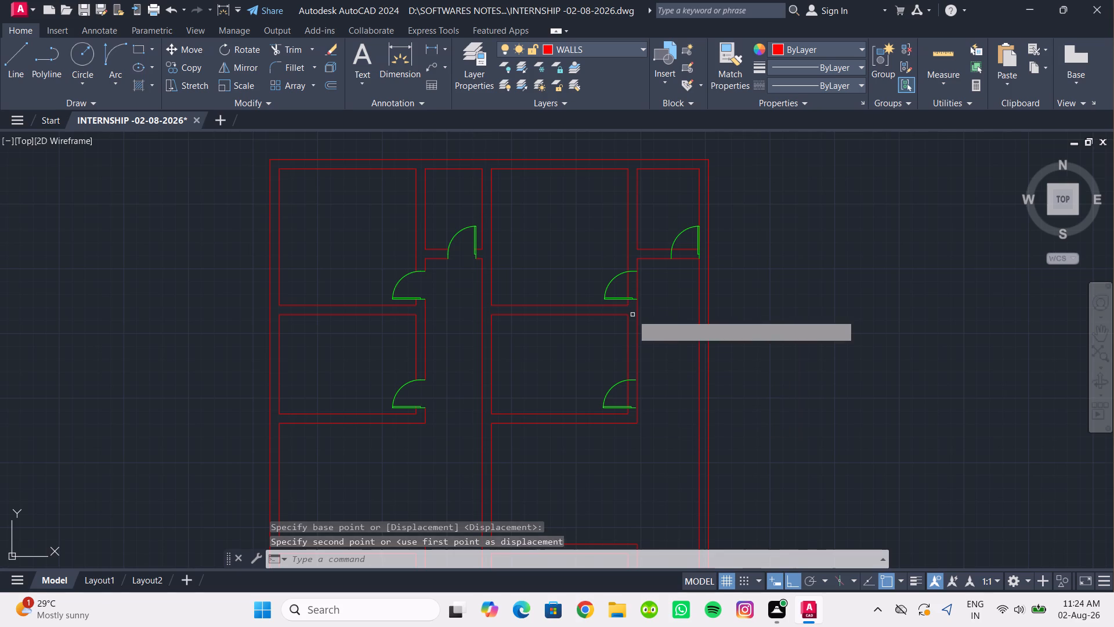
scroll(643, 291, "up", 3)
left_click_drag(635, 289, 568, 281)
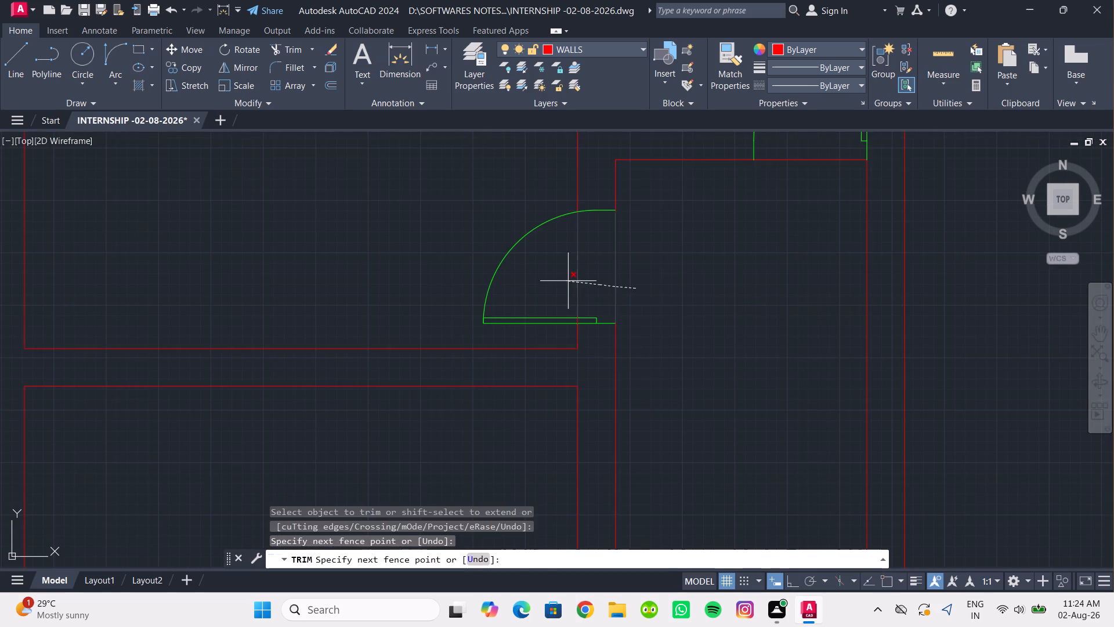
scroll(776, 210, "down", 1)
middle_click_drag(776, 210, 750, 281)
left_click_drag(757, 275, 761, 211)
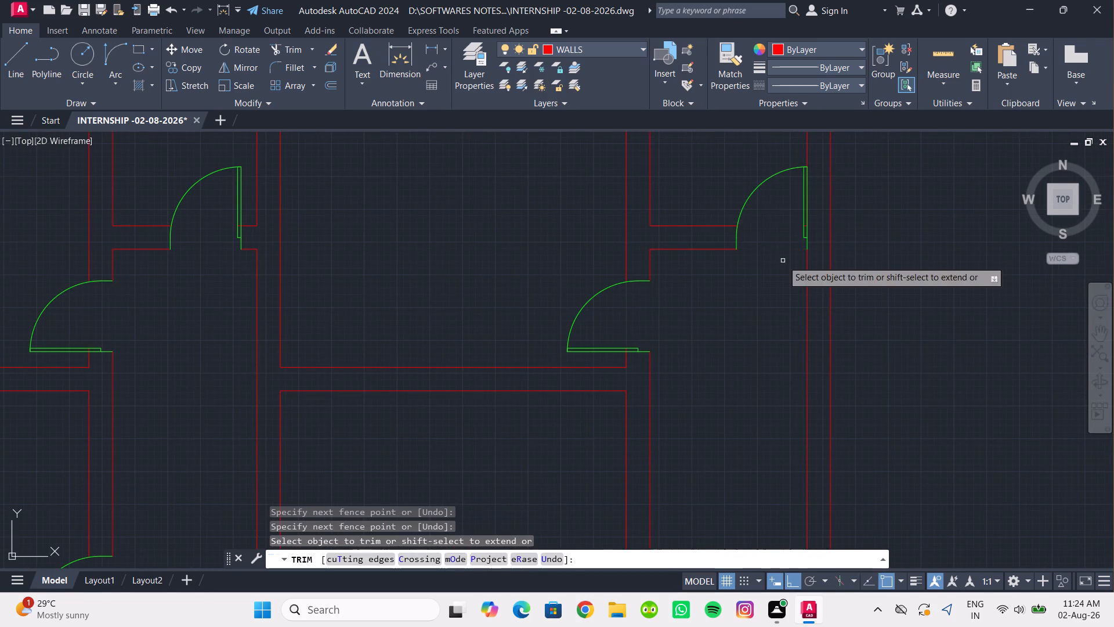
scroll(783, 264, "down", 3)
middle_click_drag(782, 267, 769, 215)
scroll(625, 287, "up", 3)
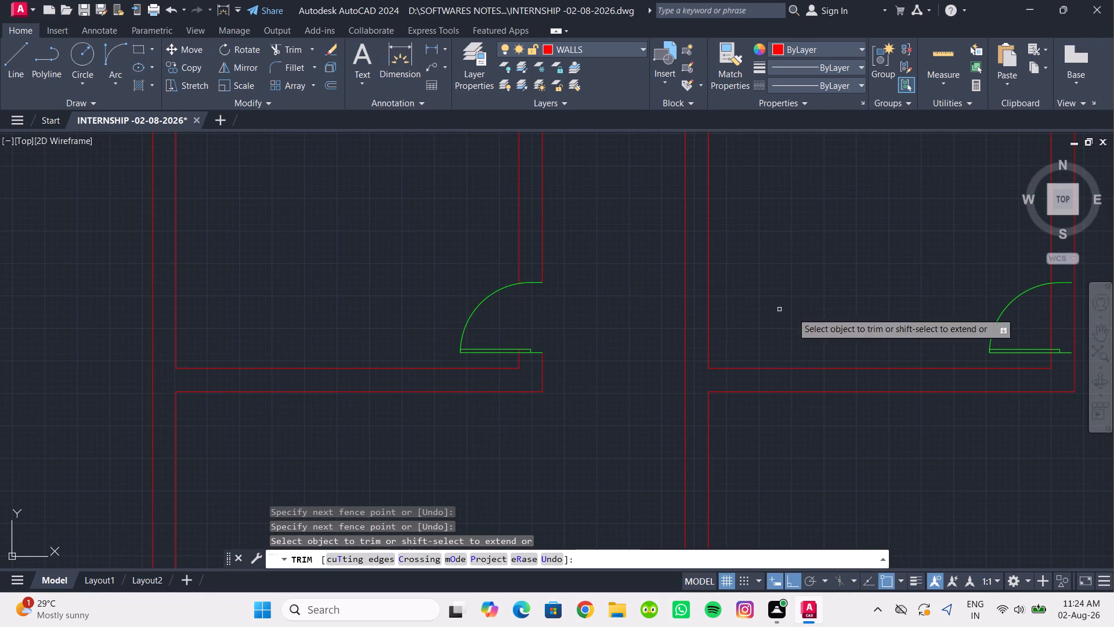
scroll(882, 316, "down", 1)
middle_click_drag(880, 316, 666, 340)
left_click_drag(804, 340, 765, 346)
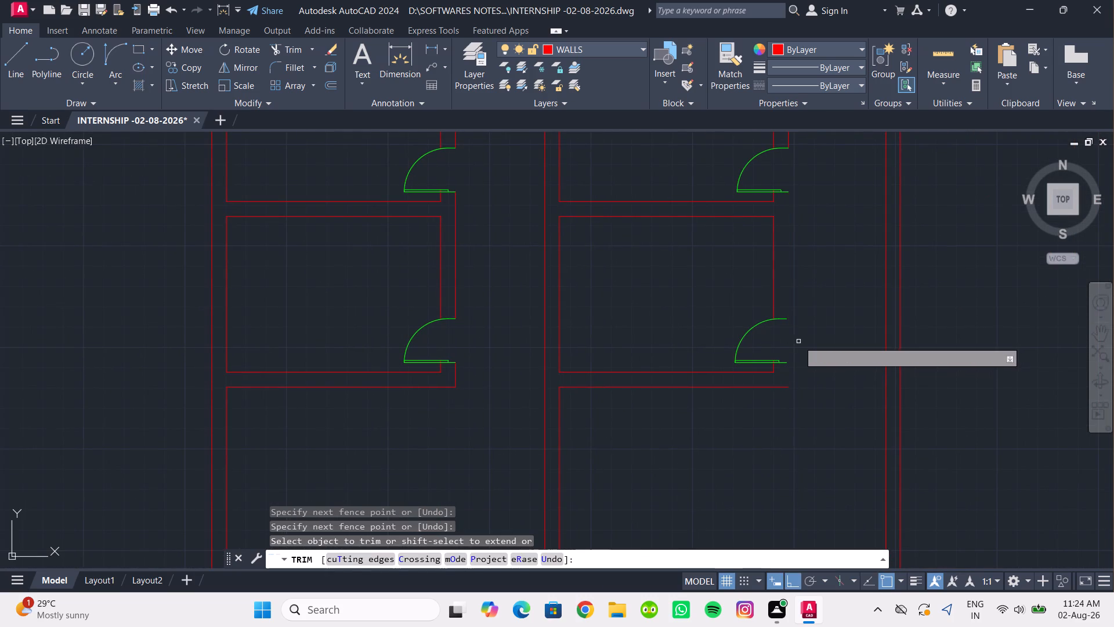
Undo the last wall trim at the door of the eastern half's second room.
key("ctrl+z")
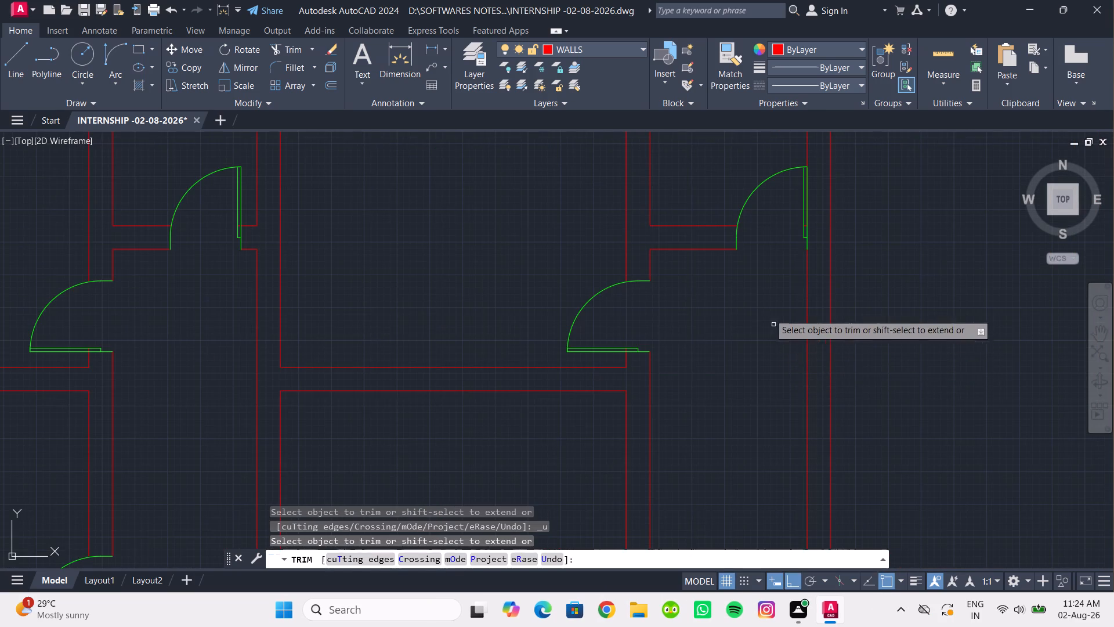
Move the door of the eastern half's second room east so its end meets the outer face of the room's east wall.
scroll(711, 322, "down", 3)
middle_click_drag(722, 343, 700, 311)
scroll(703, 372, "up", 3)
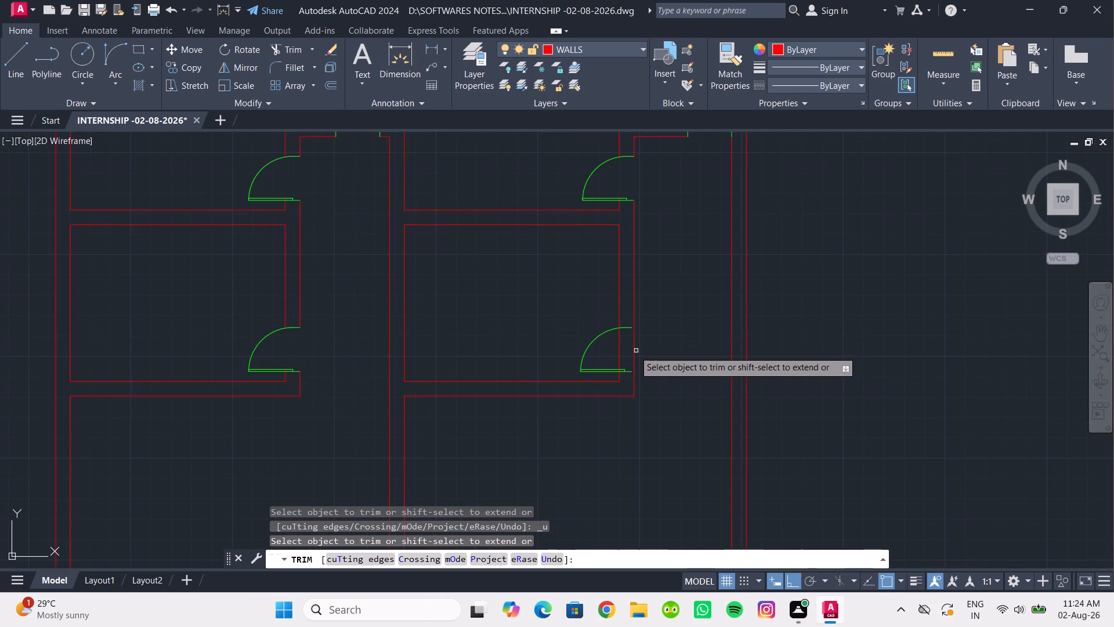
scroll(642, 343, "up", 3)
middle_click(630, 322)
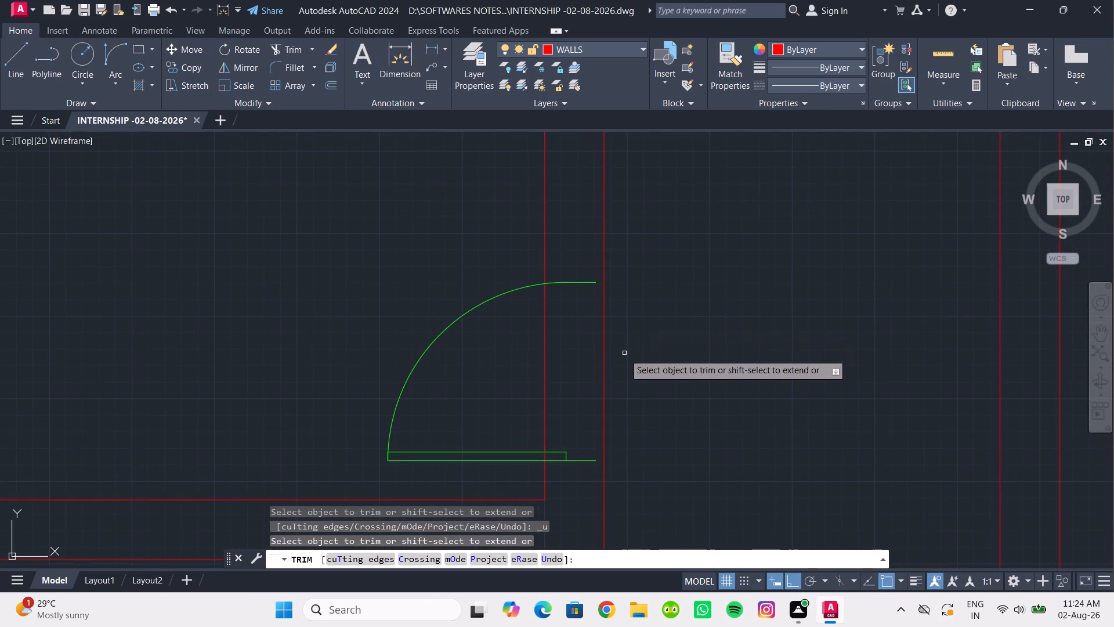
key("Escape")
left_click(473, 452)
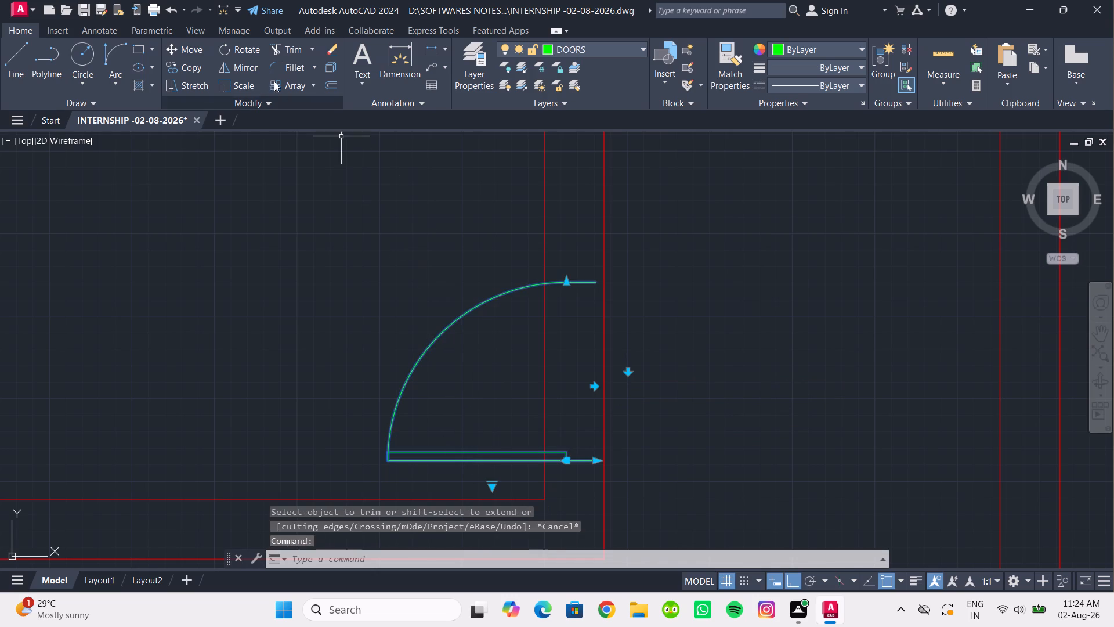
left_click(187, 51)
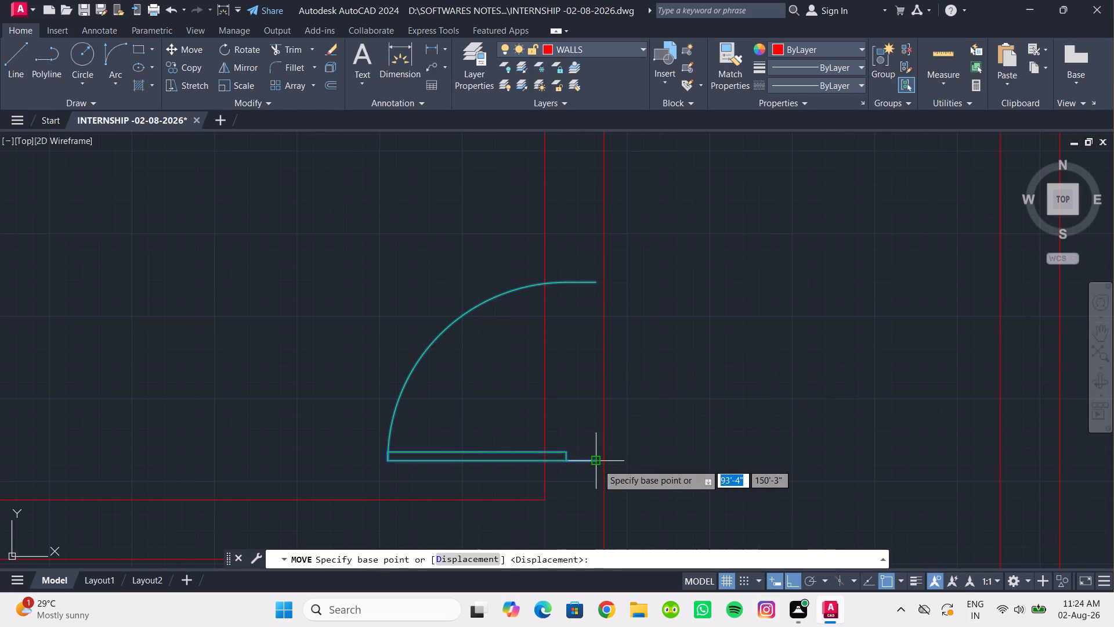
left_click(598, 464)
left_click(604, 462)
key("Escape")
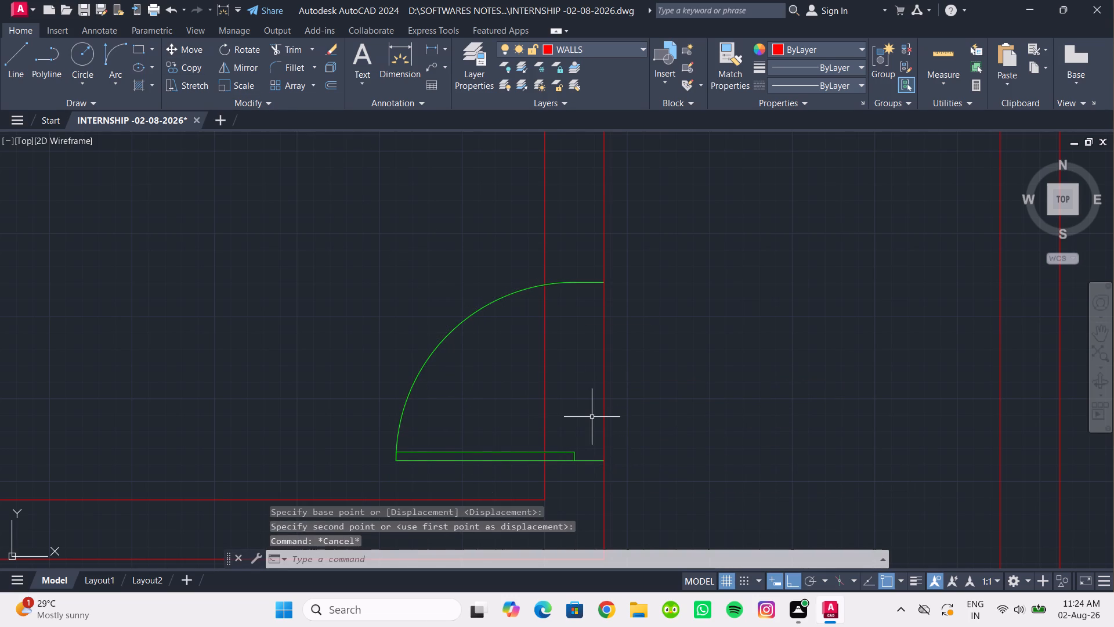
Trim both wall lines across the door opening of the eastern half's second room.
type("tr")
key("Return")
left_click_drag(642, 400, 498, 385)
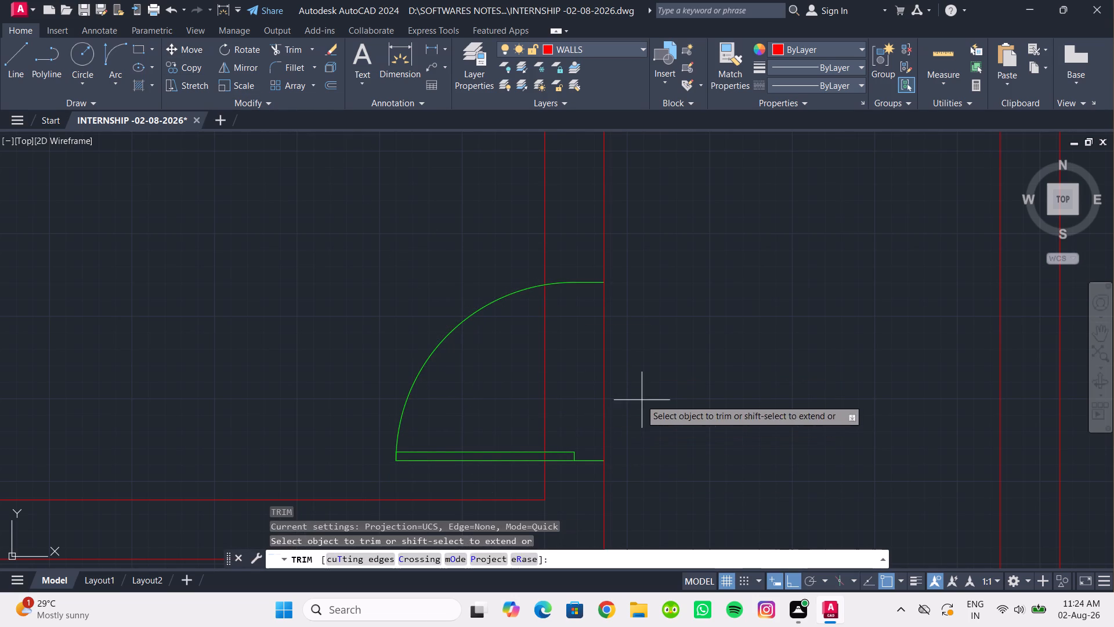
left_click_drag(498, 385, 488, 383)
Trim the wall lines across the western double door opening, north of the full-width southern room.
scroll(636, 406, "down", 2)
middle_click_drag(634, 402, 642, 398)
scroll(428, 439, "down", 2)
middle_click_drag(426, 437, 459, 323)
middle_click_drag(422, 380, 450, 253)
scroll(399, 438, "up", 3)
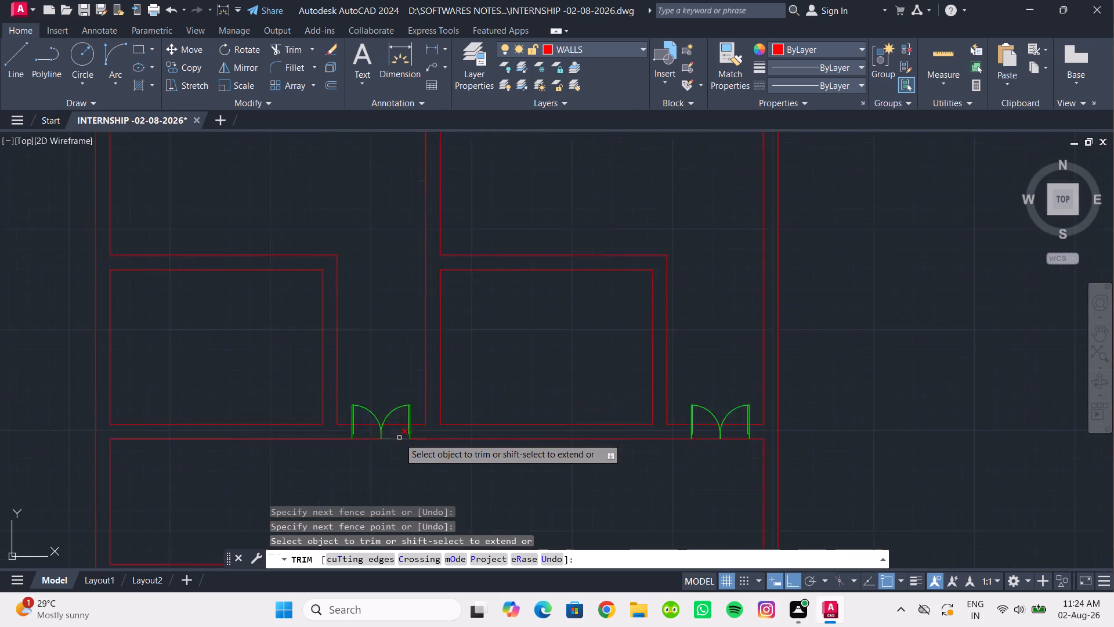
scroll(399, 438, "up", 1)
left_click_drag(389, 454, 385, 373)
left_click_drag(276, 449, 273, 436)
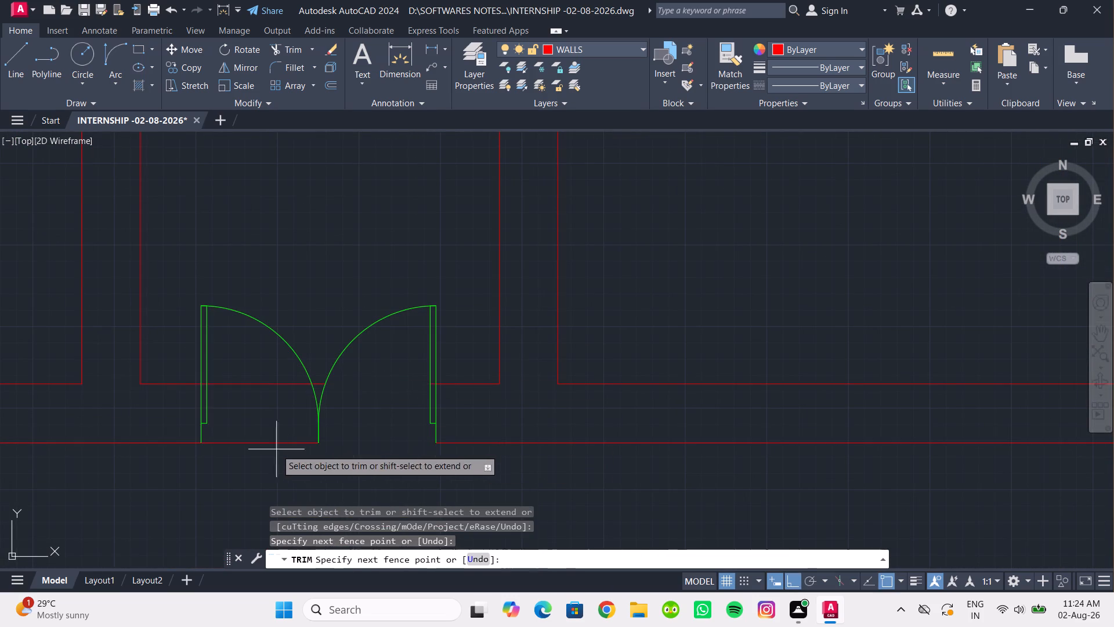
left_click_drag(273, 436, 271, 371)
left_click(319, 382)
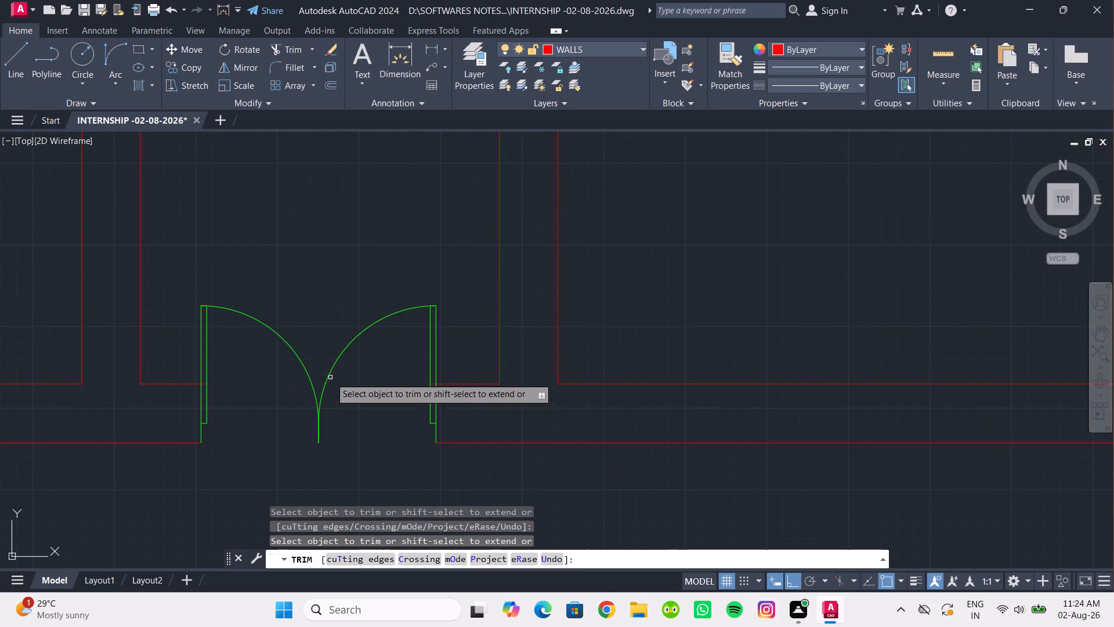
Trim the wall lines across the eastern double door opening, north of the full-width southern room.
scroll(720, 390, "down", 3)
middle_click_drag(720, 390, 372, 417)
scroll(658, 436, "up", 2)
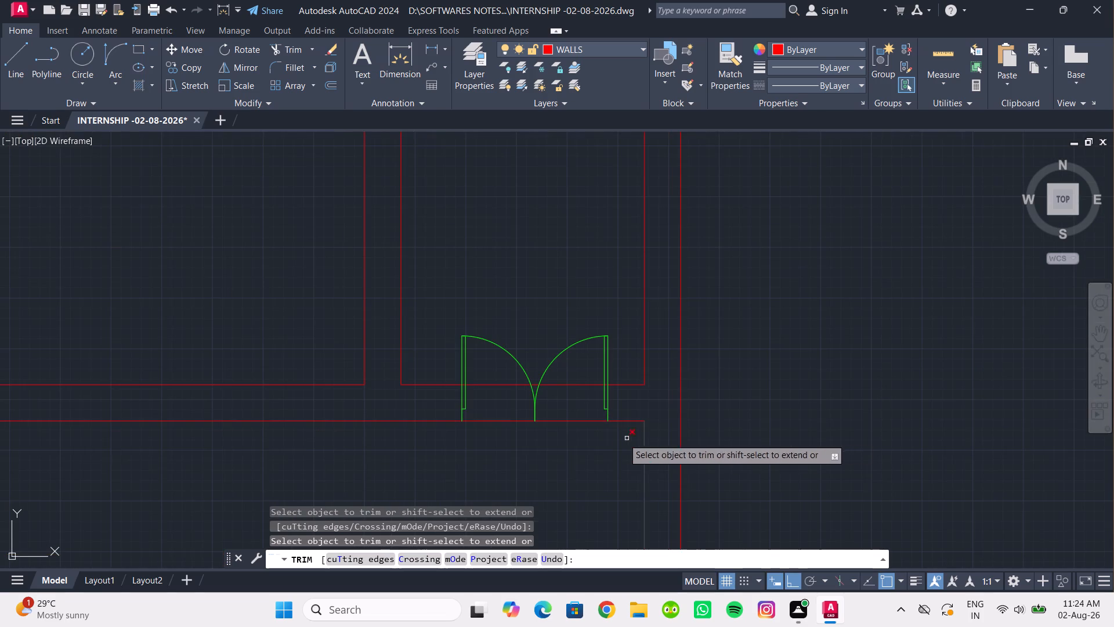
left_click_drag(519, 435, 508, 381)
left_click_drag(574, 434, 573, 395)
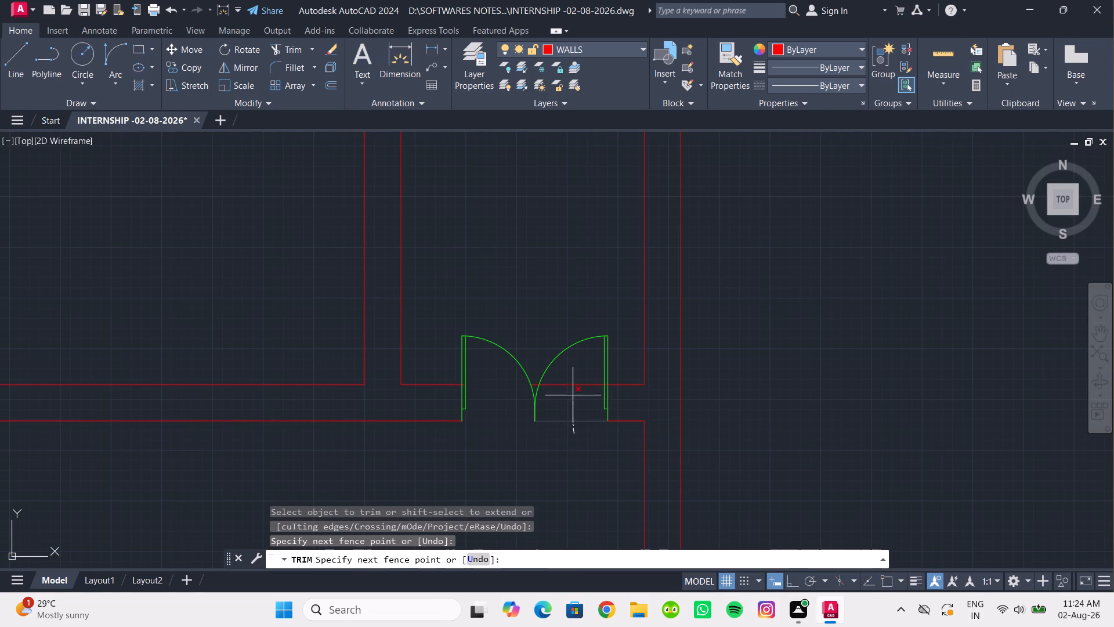
left_click_drag(573, 395, 571, 379)
scroll(531, 388, "up", 4)
left_click(534, 375)
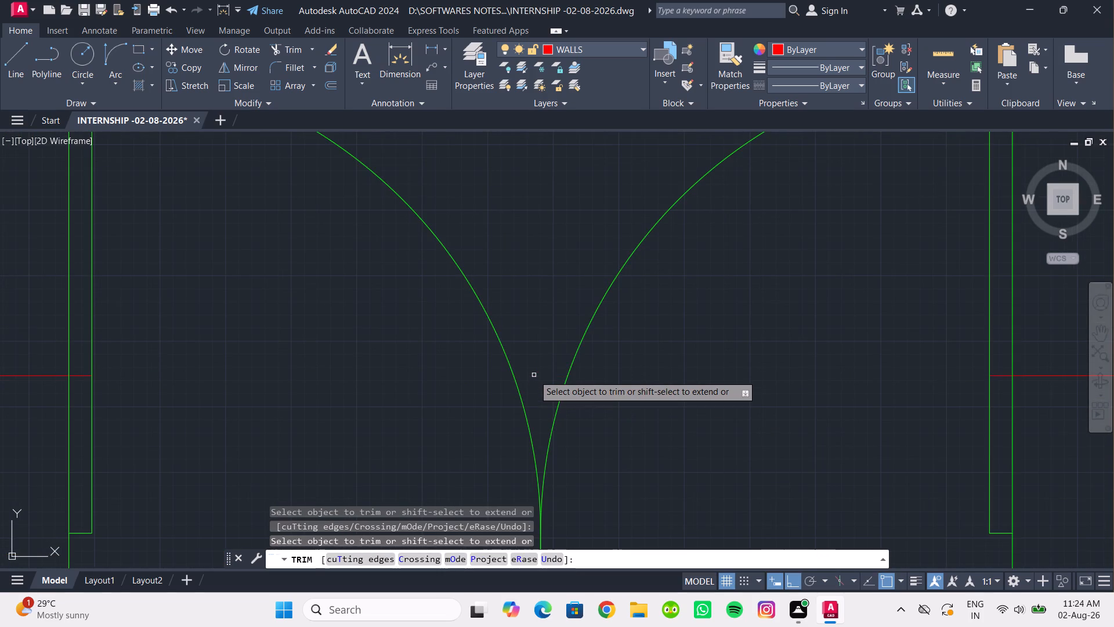
scroll(533, 395, "down", 4)
scroll(451, 419, "down", 3)
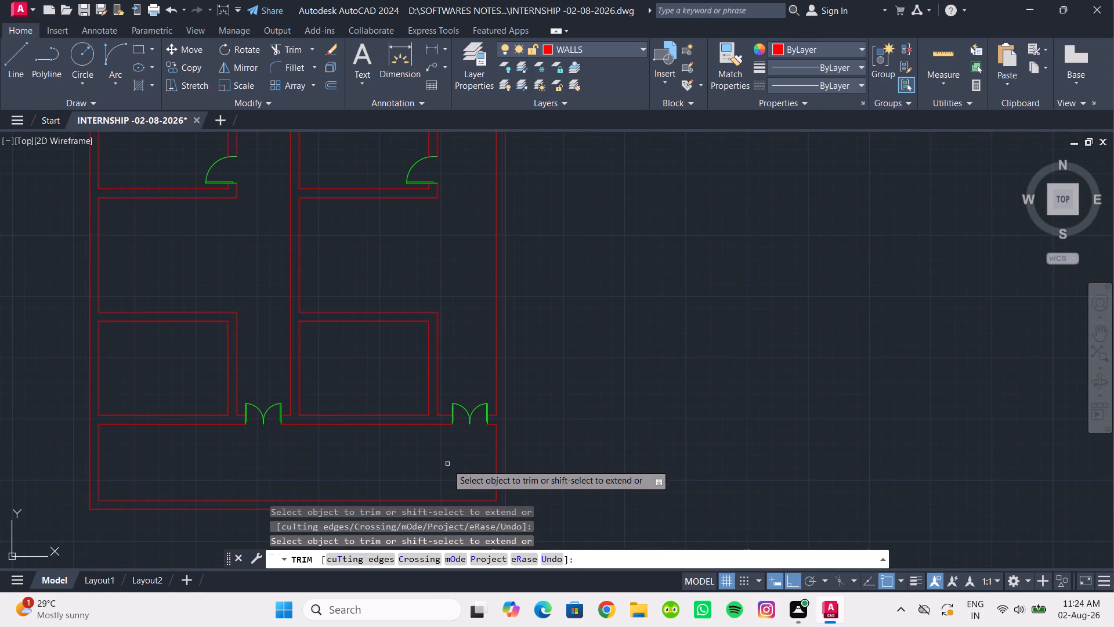
key("Escape")
key("Escape")
Delete the loose door lying just north of the new floor plan.
scroll(446, 472, "down", 2)
scroll(446, 472, "up", 1)
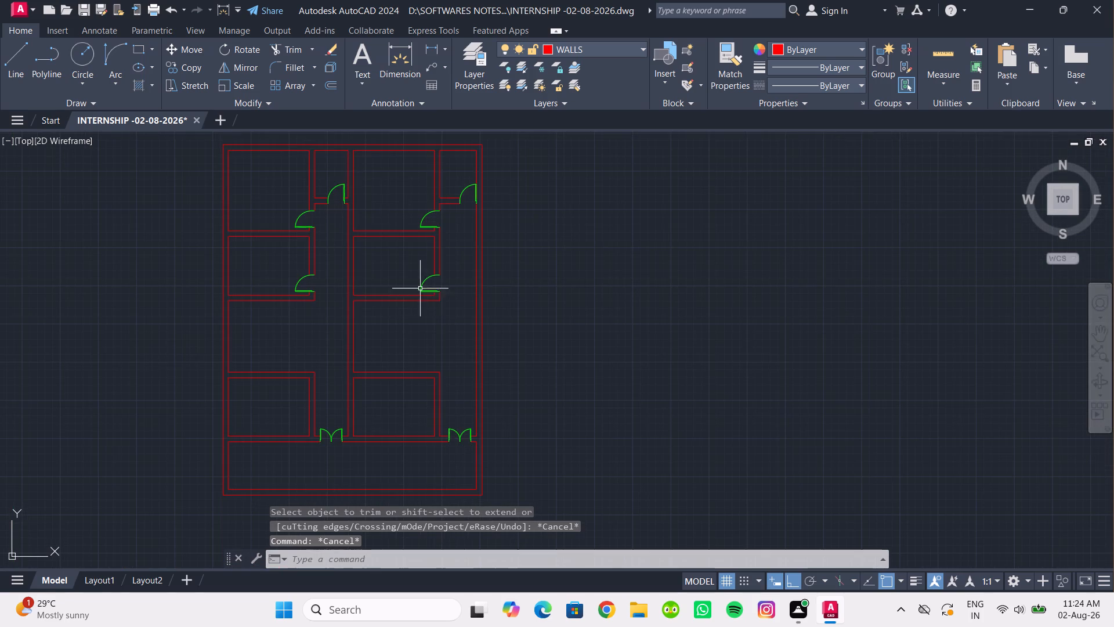
scroll(350, 221, "down", 1)
middle_click_drag(350, 221, 372, 320)
left_click_drag(327, 219, 347, 230)
left_click(399, 257)
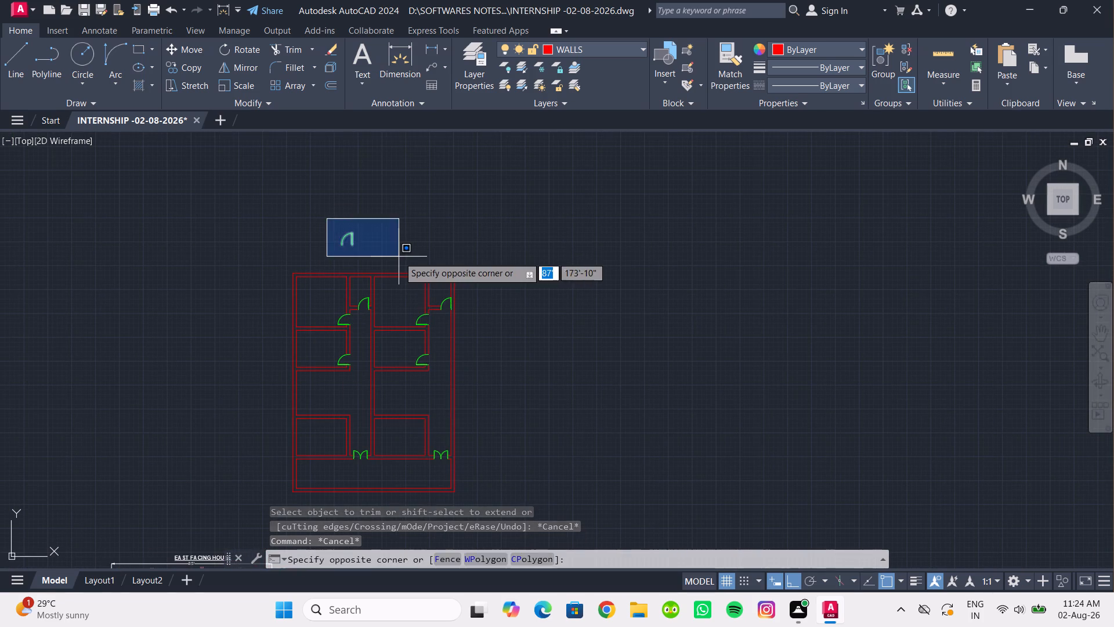
key("Delete")
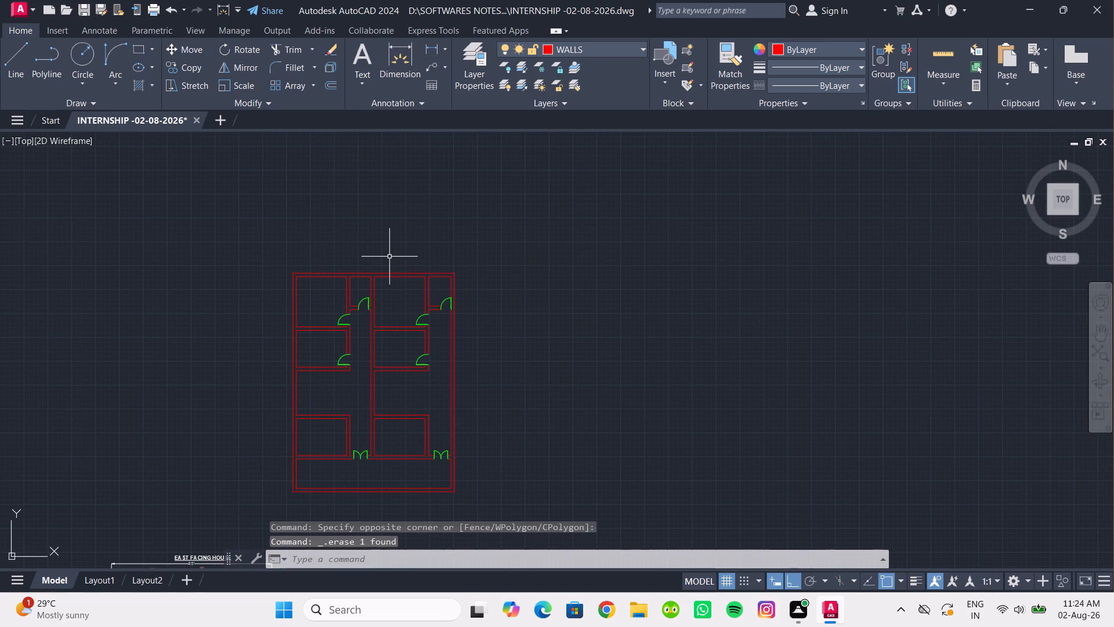
Copy the longest horizontal window from the set west of the EAST FACING HOUSE plan into the north walls of both large north rooms.
scroll(390, 259, "down", 2)
middle_click_drag(390, 259, 442, 169)
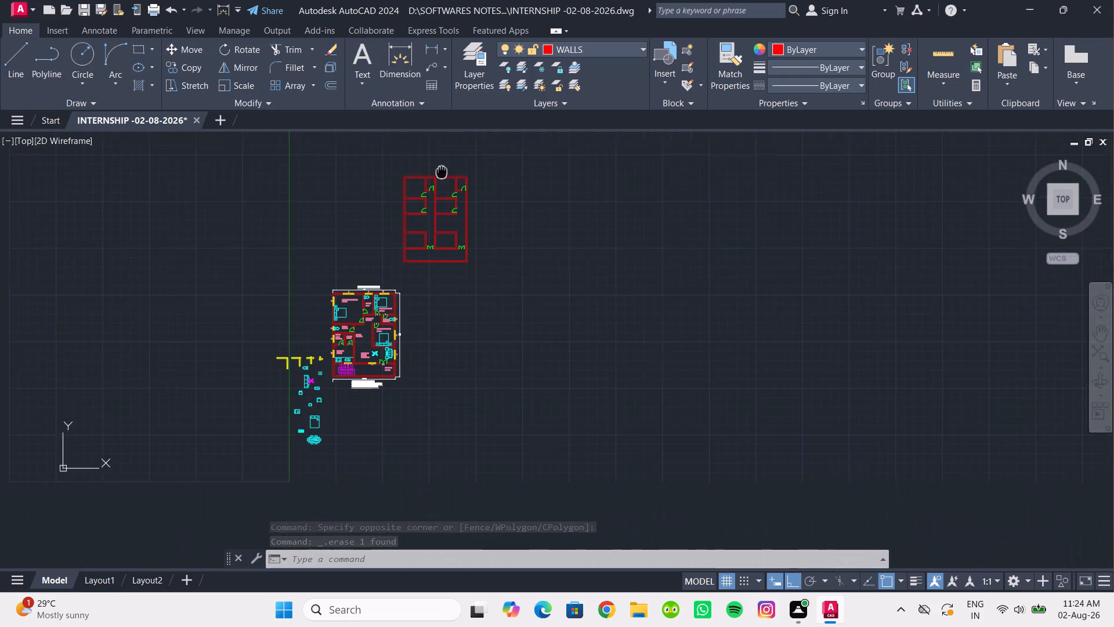
middle_click_drag(442, 169, 442, 171)
scroll(319, 276, "up", 2)
middle_click_drag(319, 333, 345, 235)
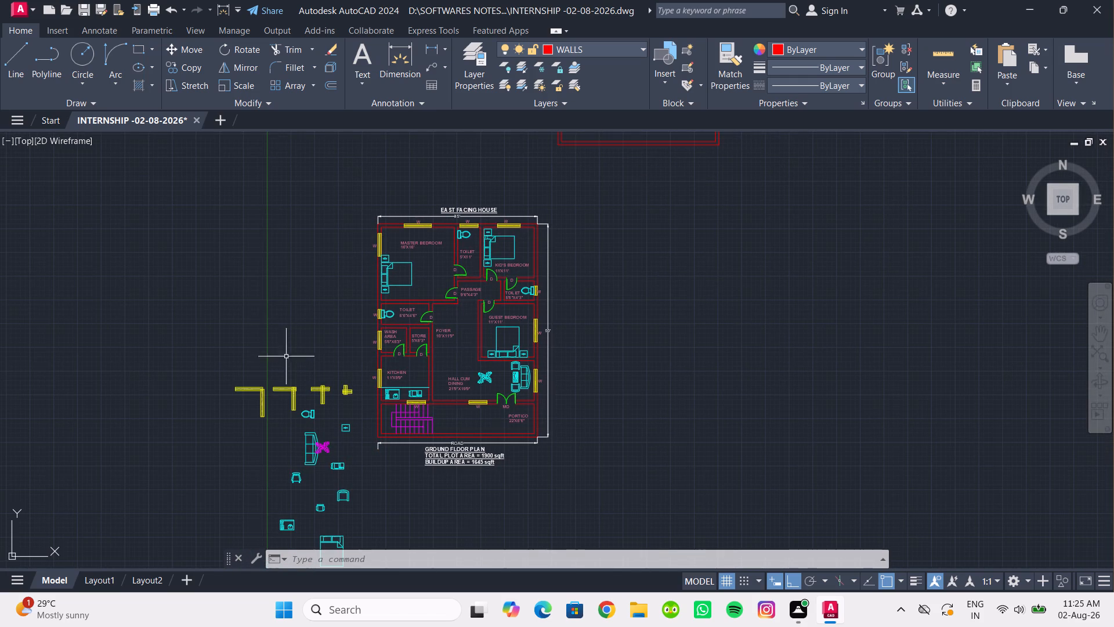
left_click(253, 391)
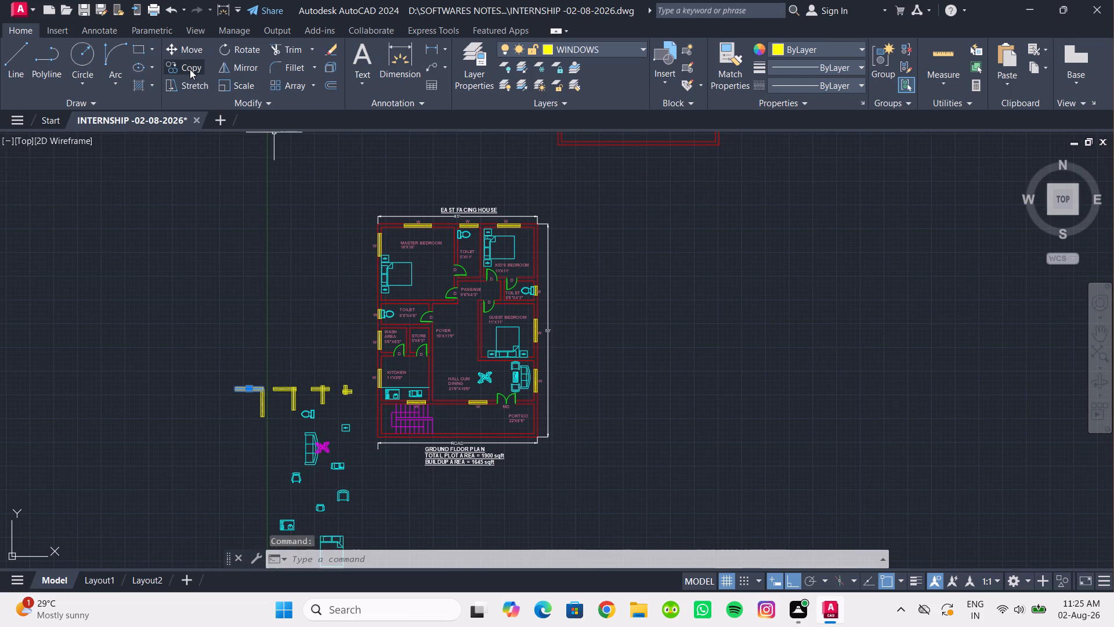
left_click(190, 69)
scroll(244, 382, "up", 4)
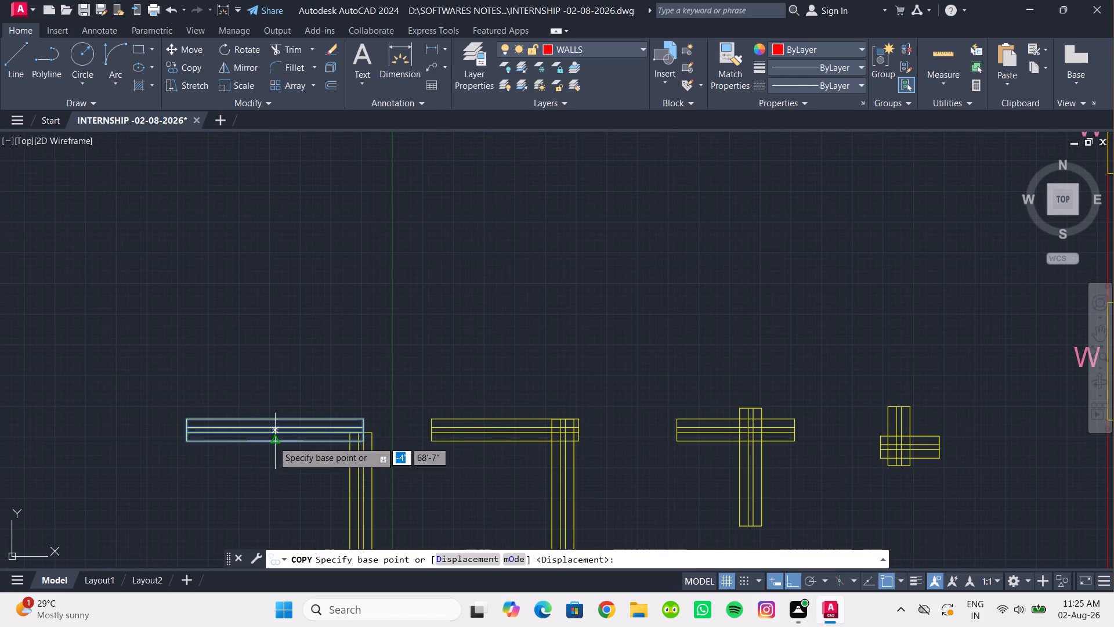
left_click(273, 441)
scroll(307, 276, "down", 2)
middle_click_drag(307, 276, 25, 408)
scroll(296, 268, "down", 2)
middle_click_drag(295, 270, 110, 437)
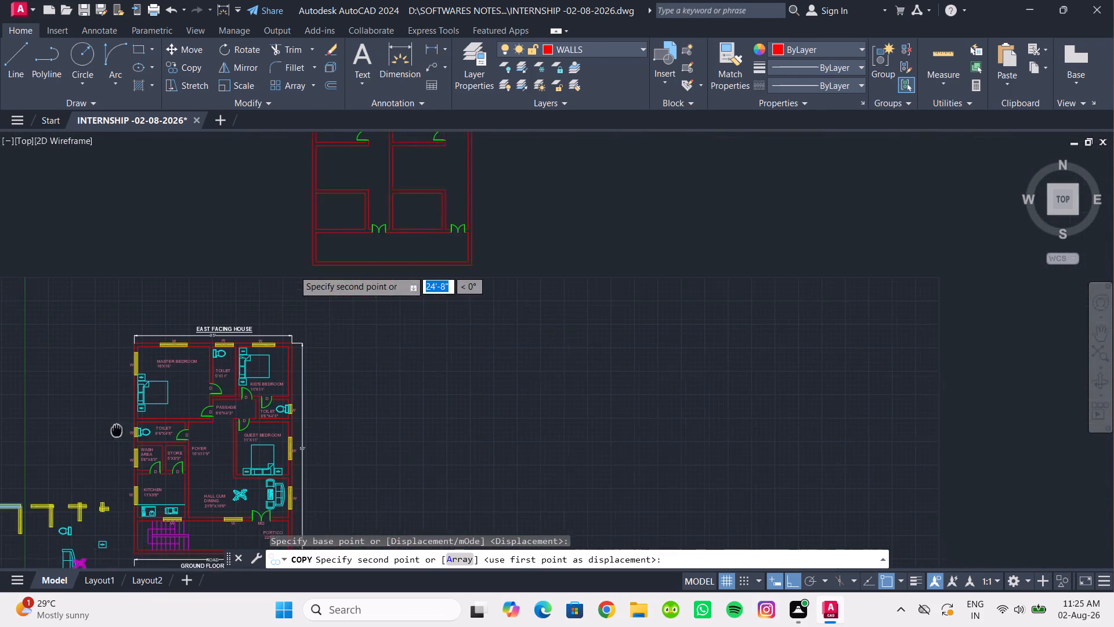
middle_click_drag(110, 437, 100, 451)
middle_click_drag(248, 283, 166, 564)
scroll(238, 366, "up", 2)
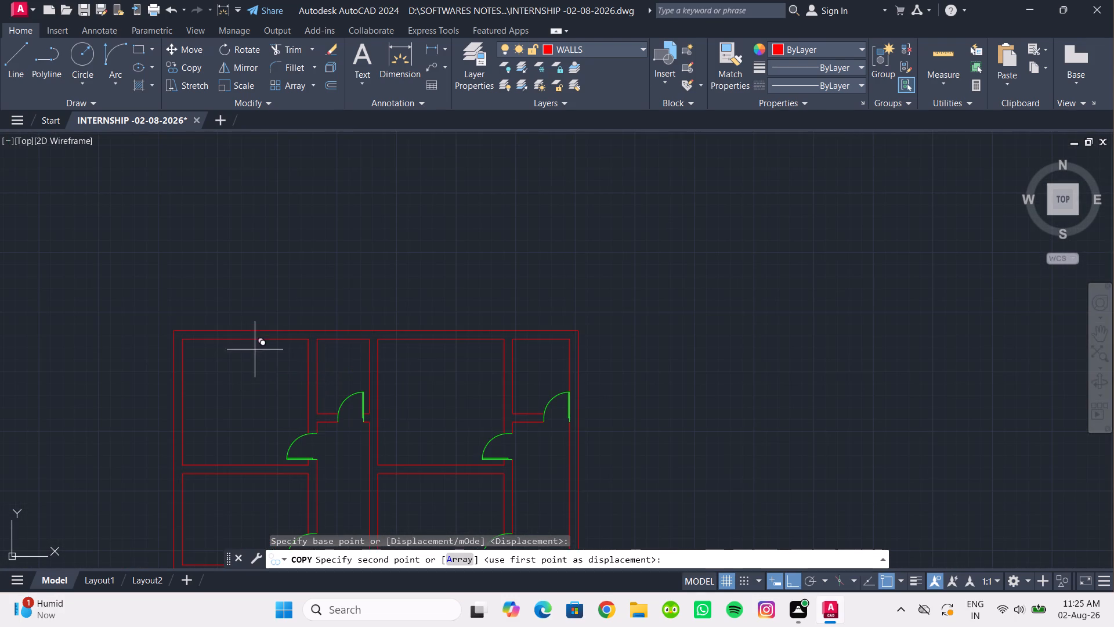
left_click(243, 340)
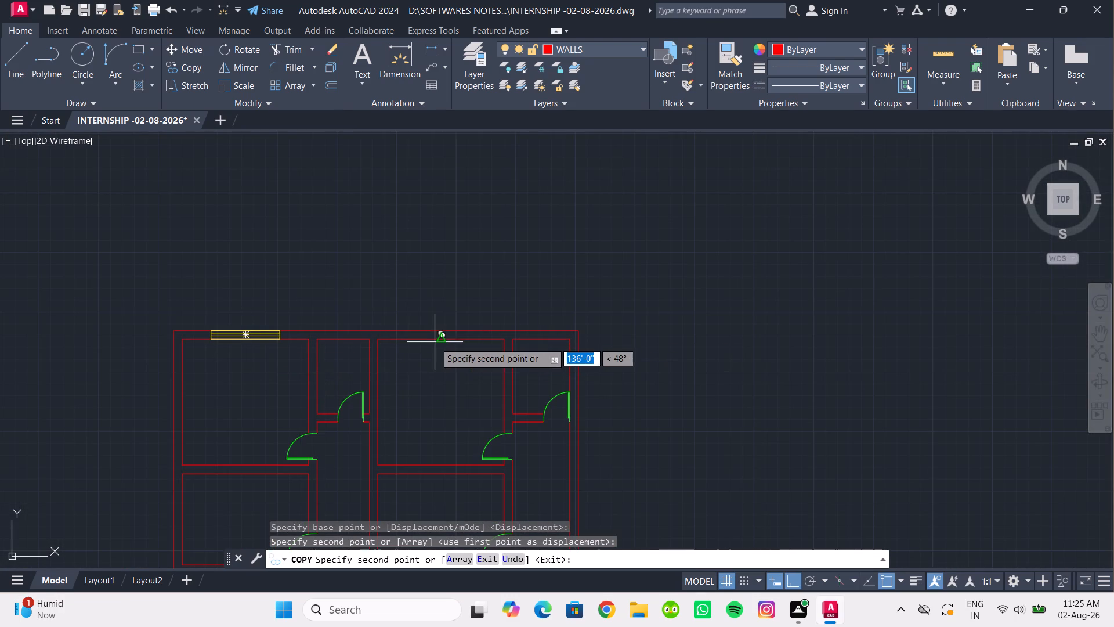
left_click(443, 338)
middle_click_drag(449, 408, 508, 208)
scroll(385, 341, "down", 1)
middle_click_drag(385, 341, 389, 280)
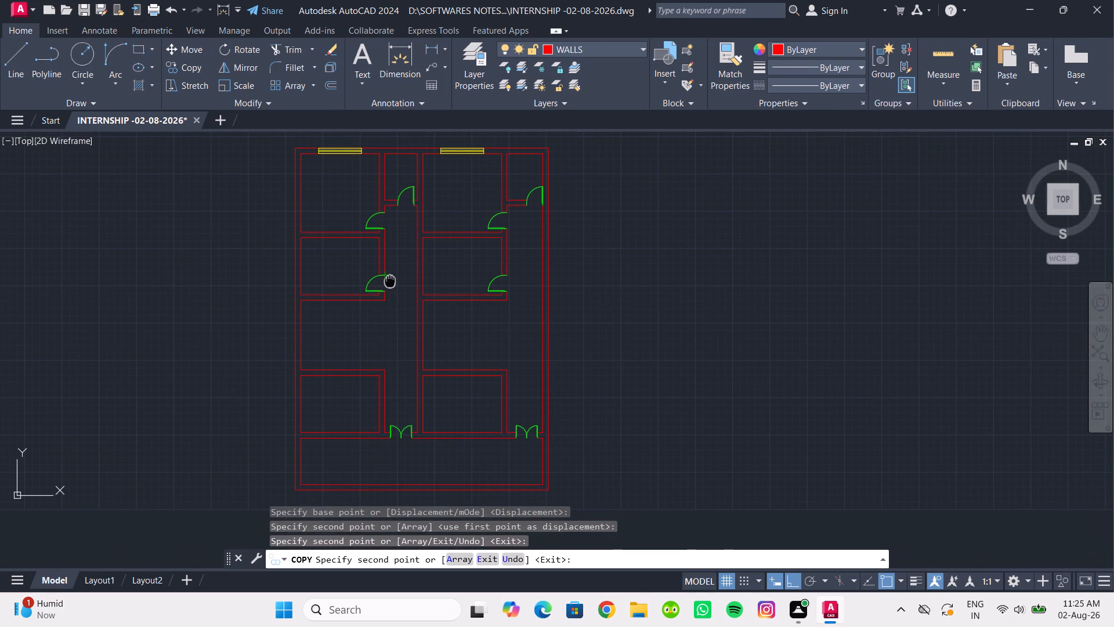
middle_click_drag(389, 280, 425, 335)
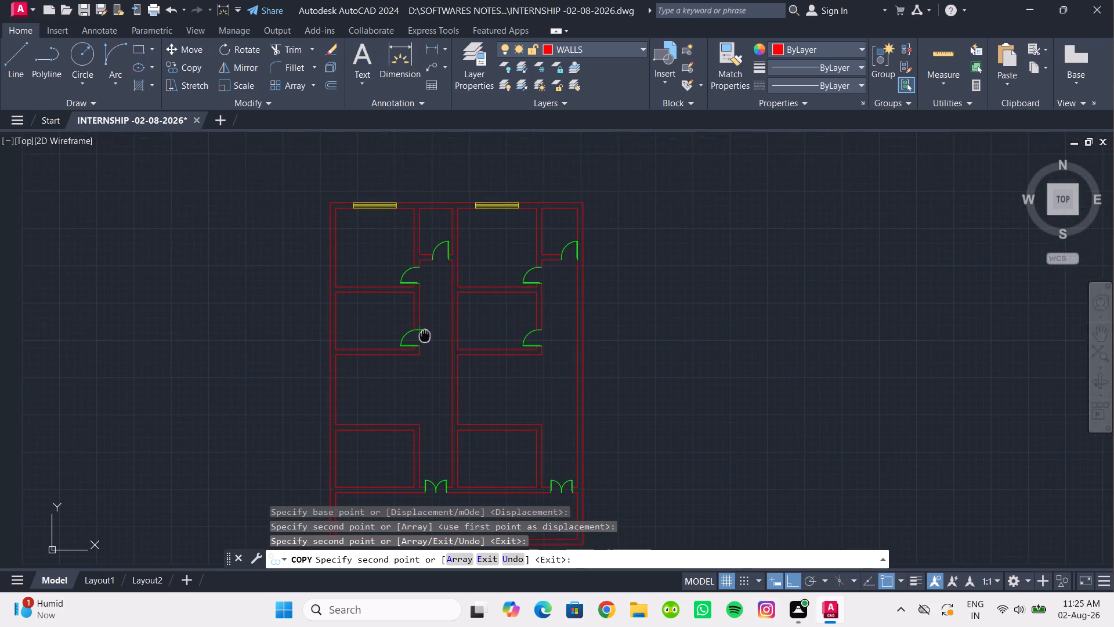
middle_click_drag(425, 335, 460, 311)
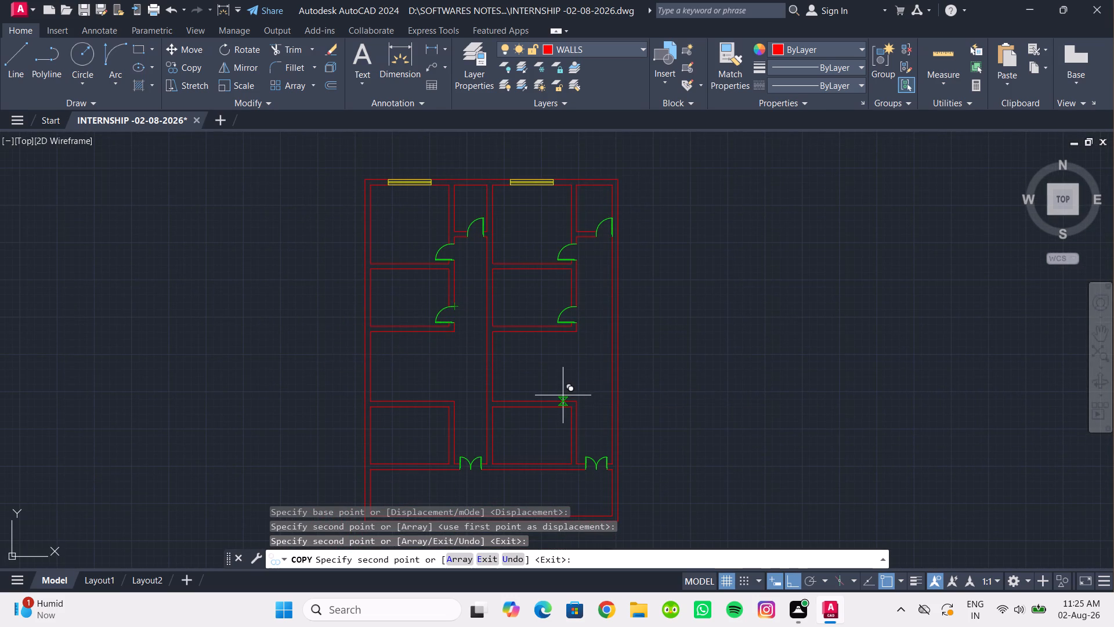
middle_click_drag(563, 395, 570, 282)
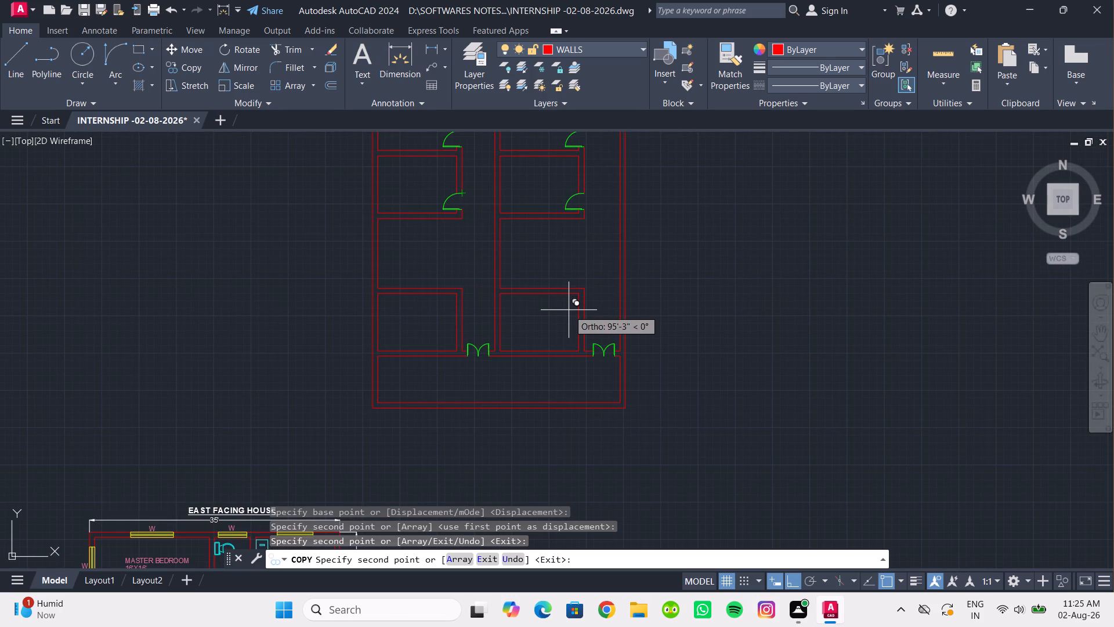
key("Escape")
Copy the toilet's north window from the EAST FACING HOUSE plan into the north wall of the western half's small north room.
scroll(361, 341, "down", 1)
middle_click_drag(361, 341, 389, 284)
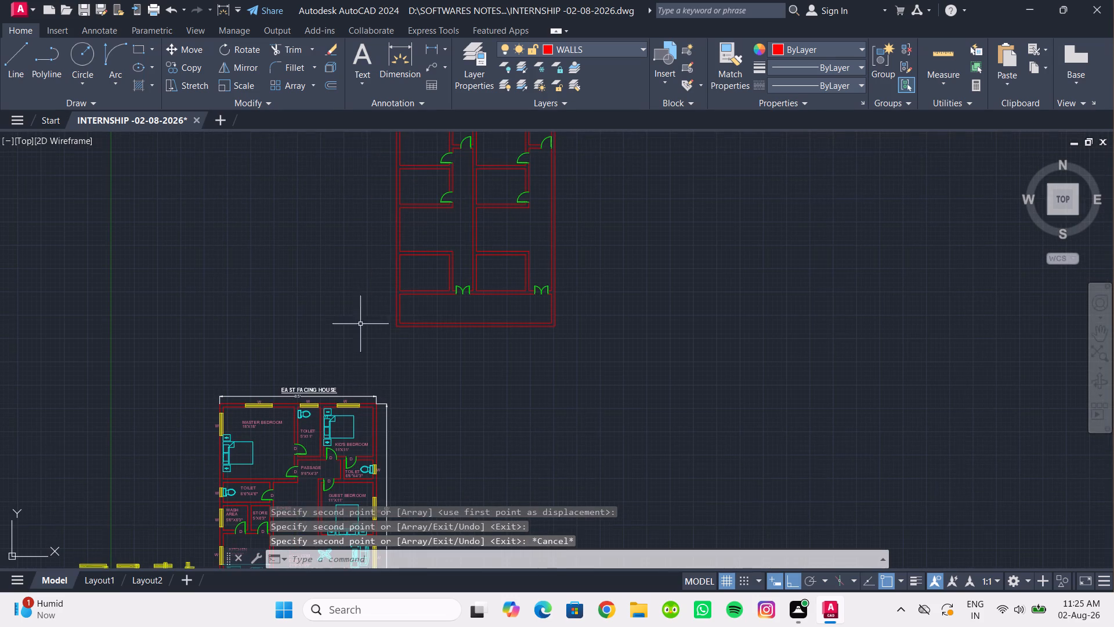
scroll(313, 401, "up", 5)
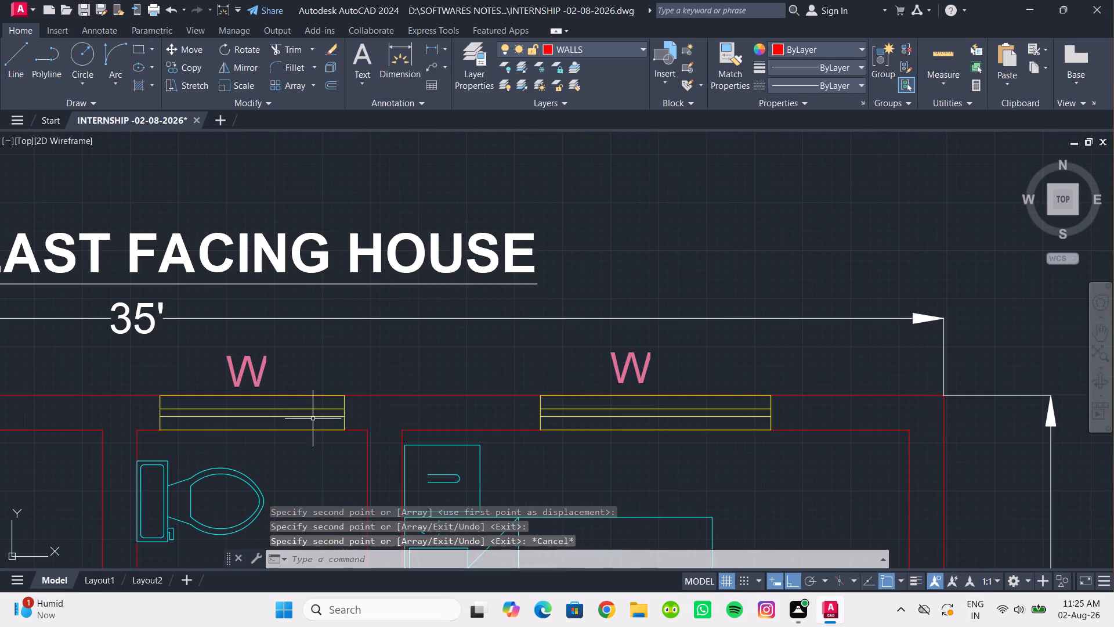
left_click(308, 410)
left_click(182, 64)
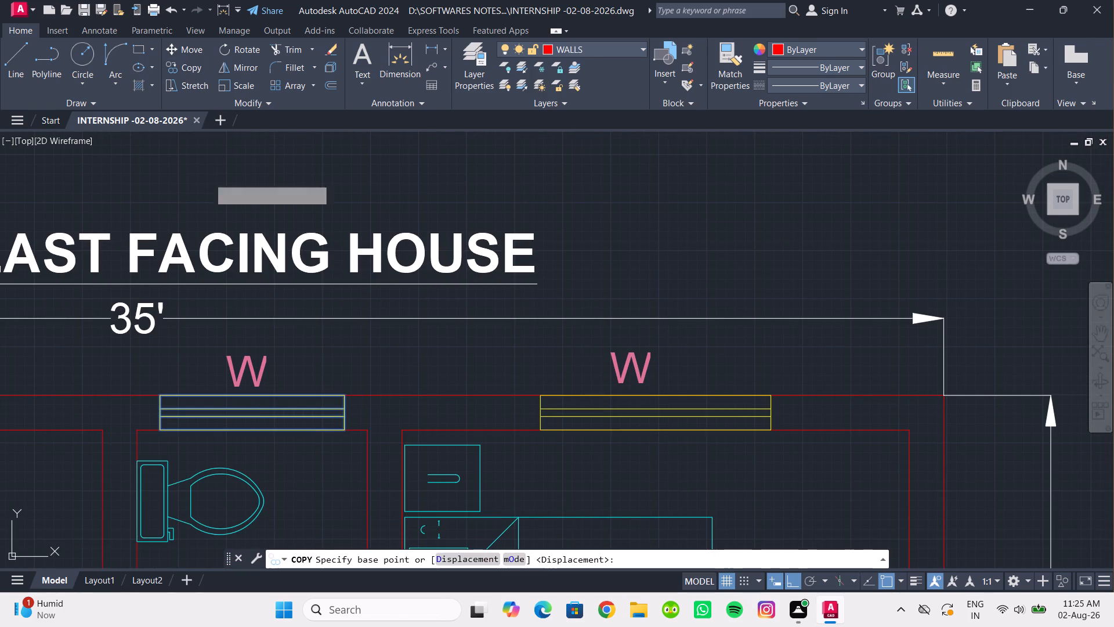
left_click(252, 433)
scroll(468, 275, "down", 3)
middle_click_drag(468, 275, 336, 543)
middle_click_drag(532, 140, 406, 517)
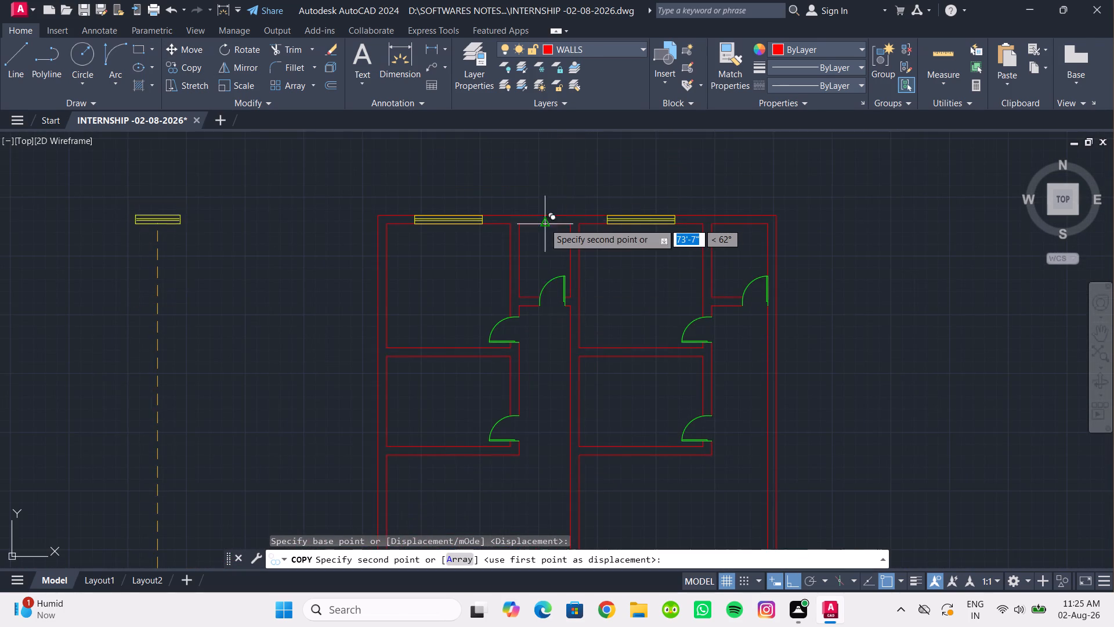
scroll(544, 223, "up", 3)
left_click(539, 229)
scroll(552, 255, "down", 2)
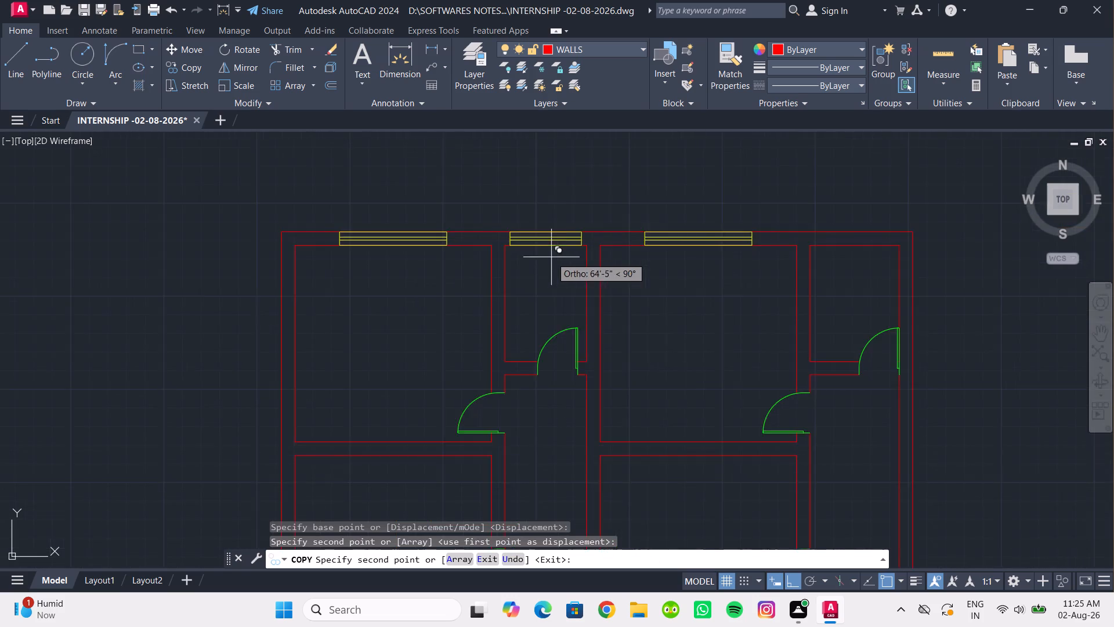
Place another copy of the toilet window in the empty space west of the new floor plan.
middle_click_drag(551, 258, 552, 158)
scroll(540, 230, "down", 1)
middle_click_drag(540, 230, 537, 174)
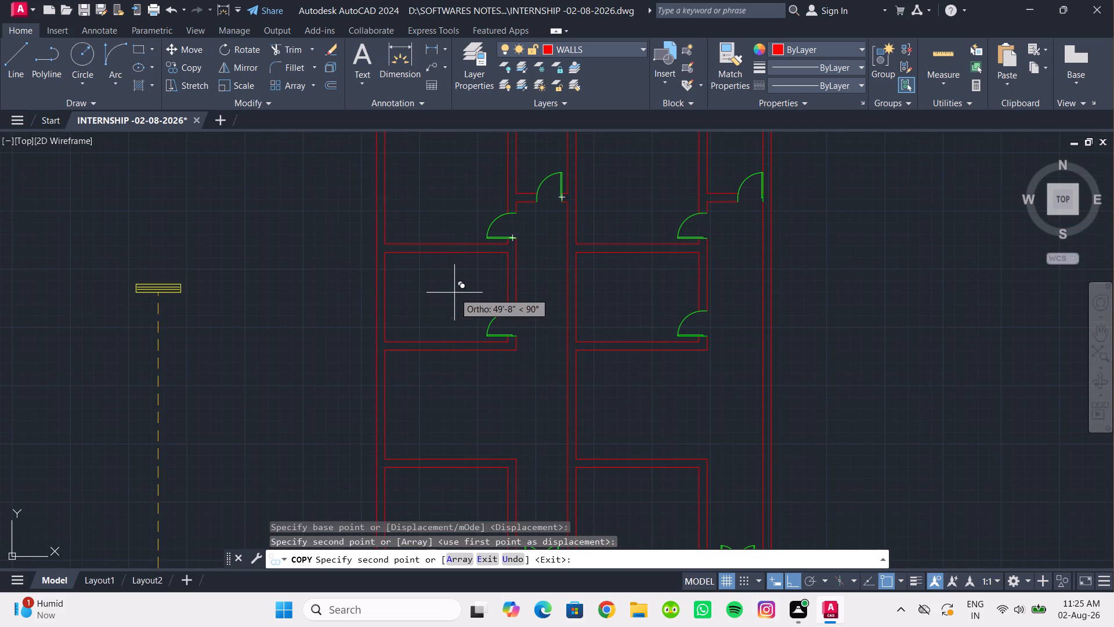
left_click(454, 293)
key("Escape")
Rotate the loose window in the empty space west of the new floor plan by 90° so it stands vertically.
left_click_drag(238, 317, 165, 266)
left_click(93, 243)
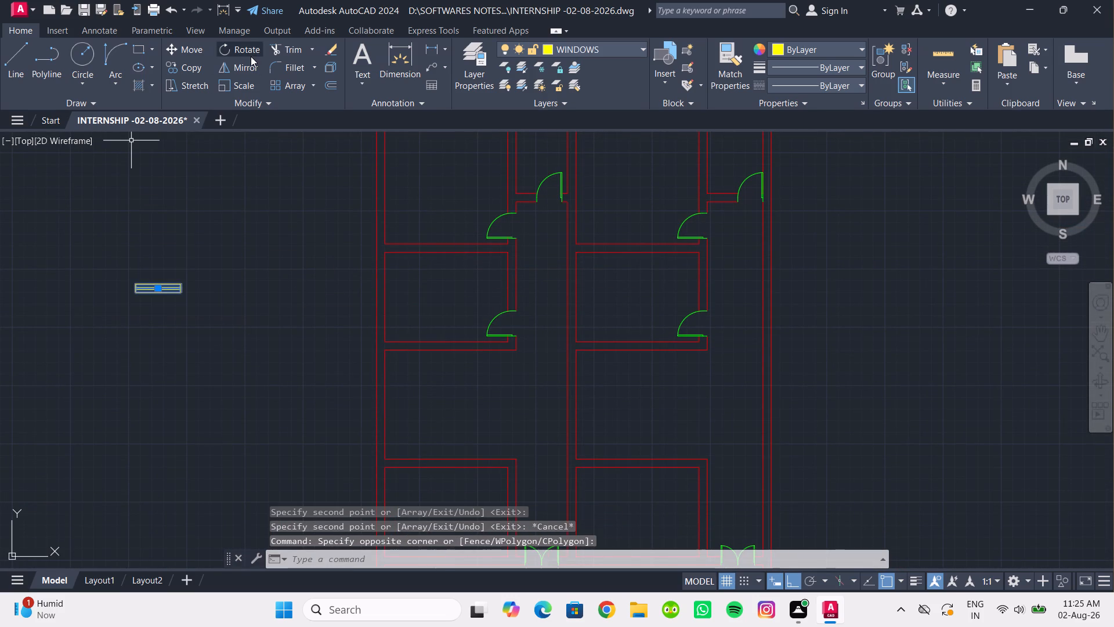
left_click(251, 56)
left_click_drag(212, 271, 205, 242)
left_click(202, 206)
Copy the rotated vertical window into the west outer wall at the western half's second room from the north and its southernmost room.
left_click_drag(269, 377, 219, 313)
left_click_drag(183, 255, 182, 235)
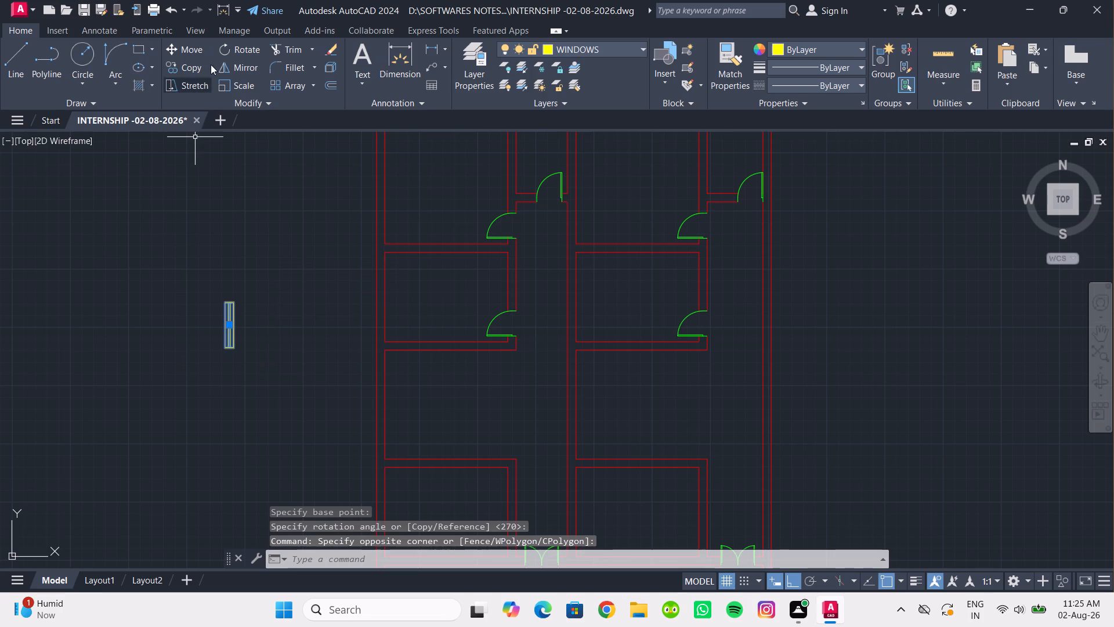
left_click(179, 71)
scroll(245, 318, "up", 2)
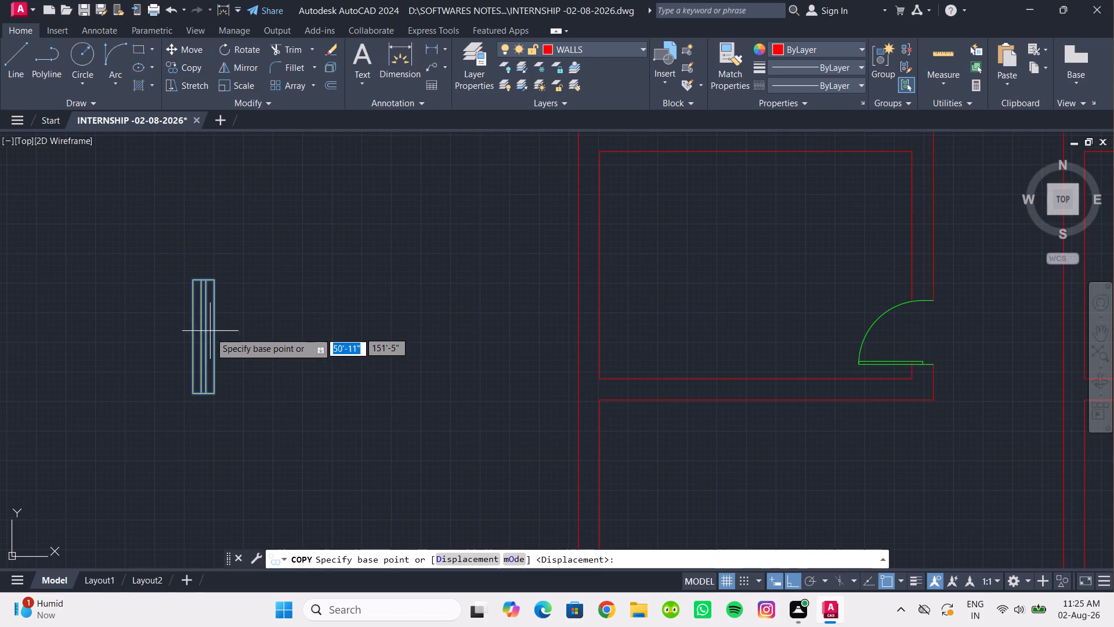
left_click(214, 340)
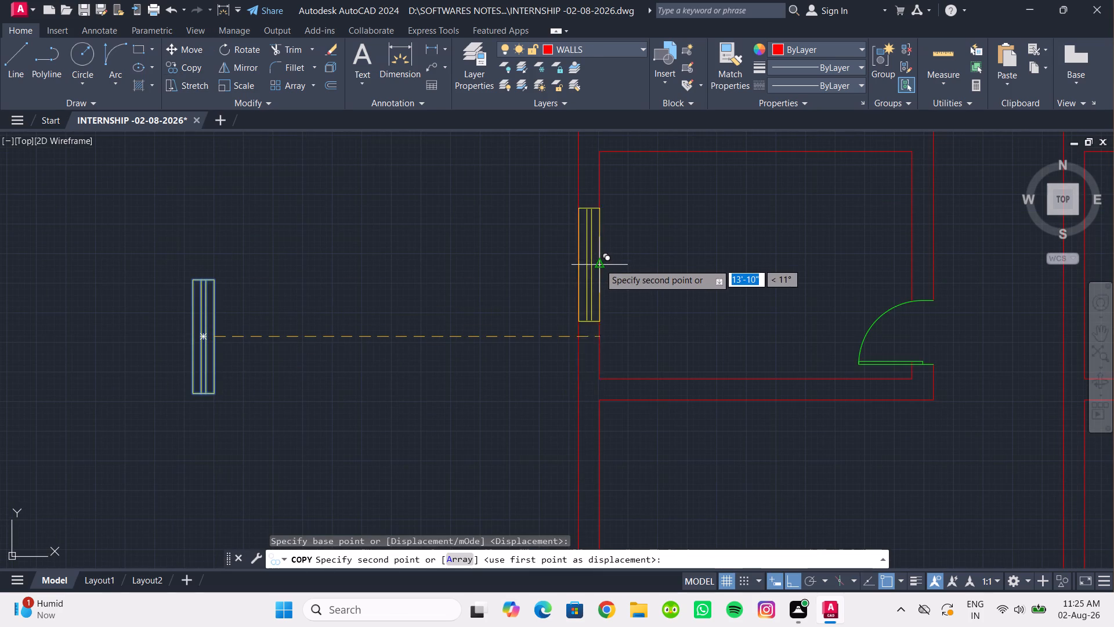
left_click(599, 266)
scroll(645, 244, "down", 2)
middle_click_drag(644, 246, 554, 205)
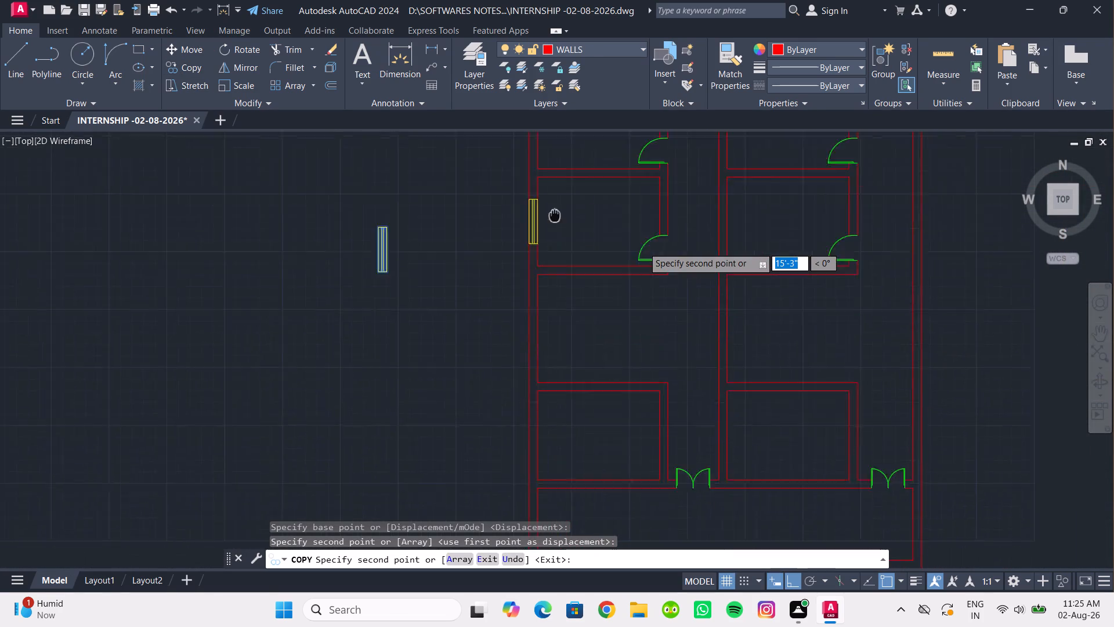
middle_click_drag(554, 205, 545, 149)
left_click(527, 370)
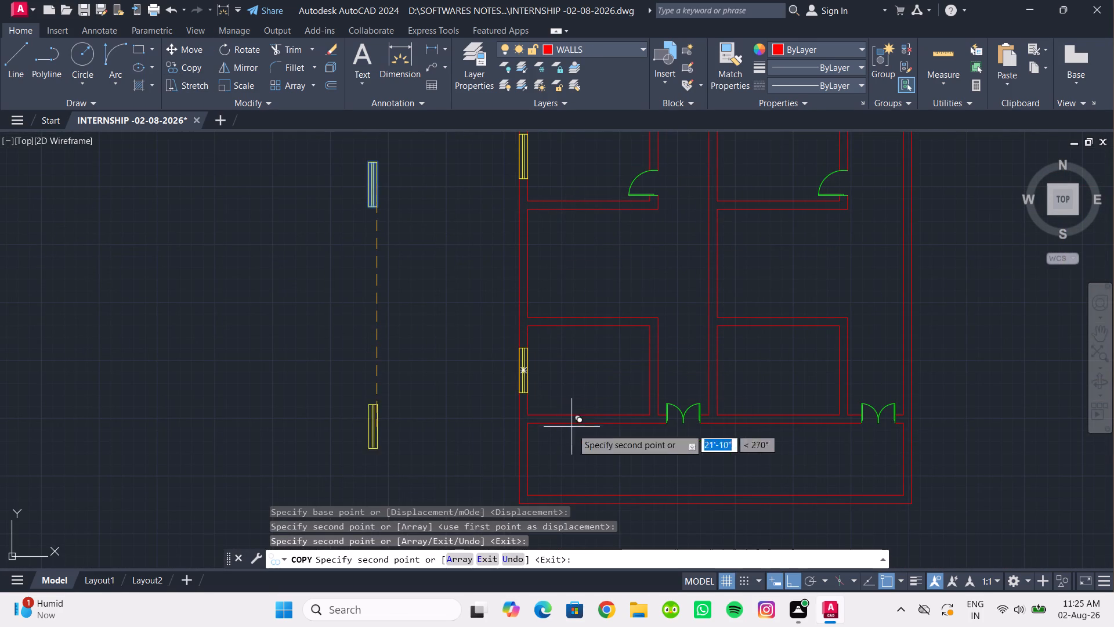
Place two more copies of the vertical window: in the eastern half's south room's east wall and midway along the east outer wall.
left_click(851, 365)
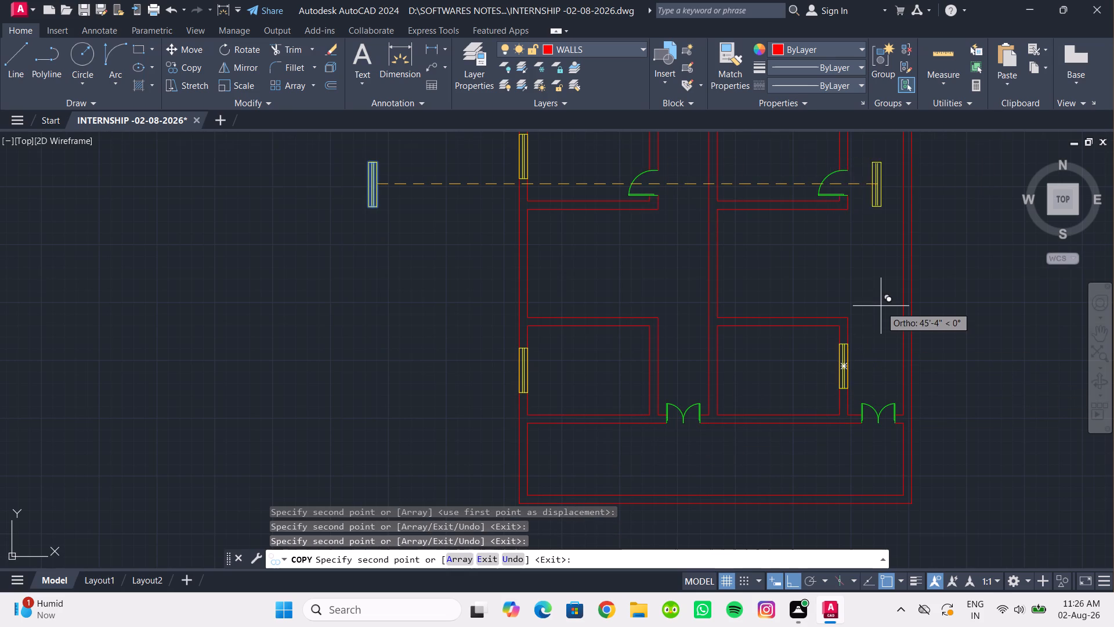
scroll(881, 306, "down", 2)
middle_click_drag(880, 306, 801, 371)
scroll(801, 364, "up", 1)
middle_click_drag(801, 363, 756, 373)
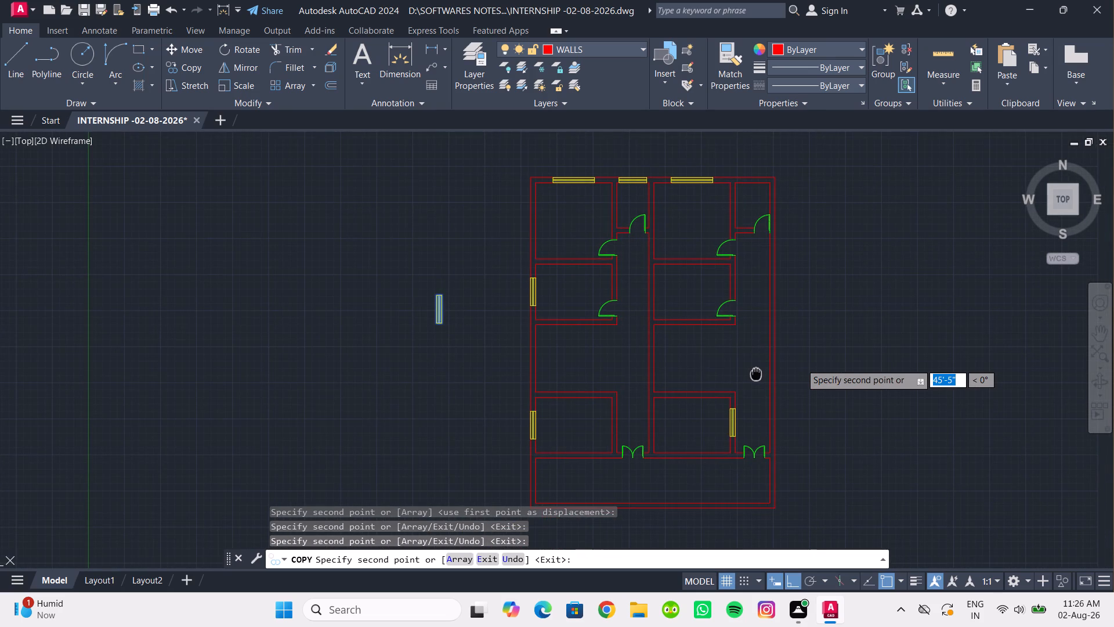
middle_click_drag(756, 373, 755, 374)
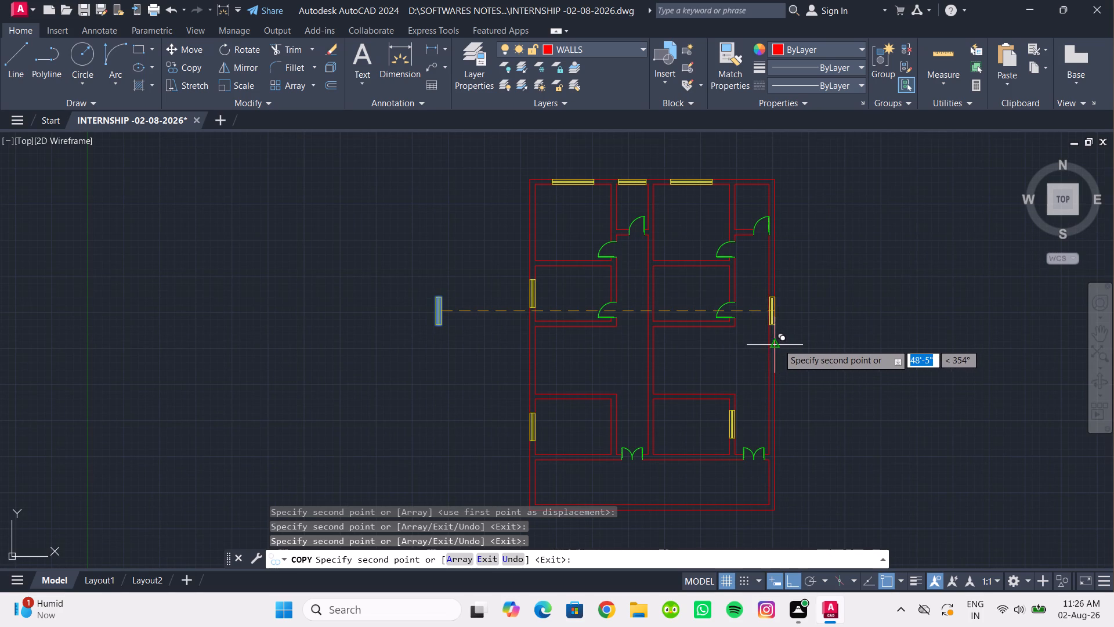
left_click(778, 344)
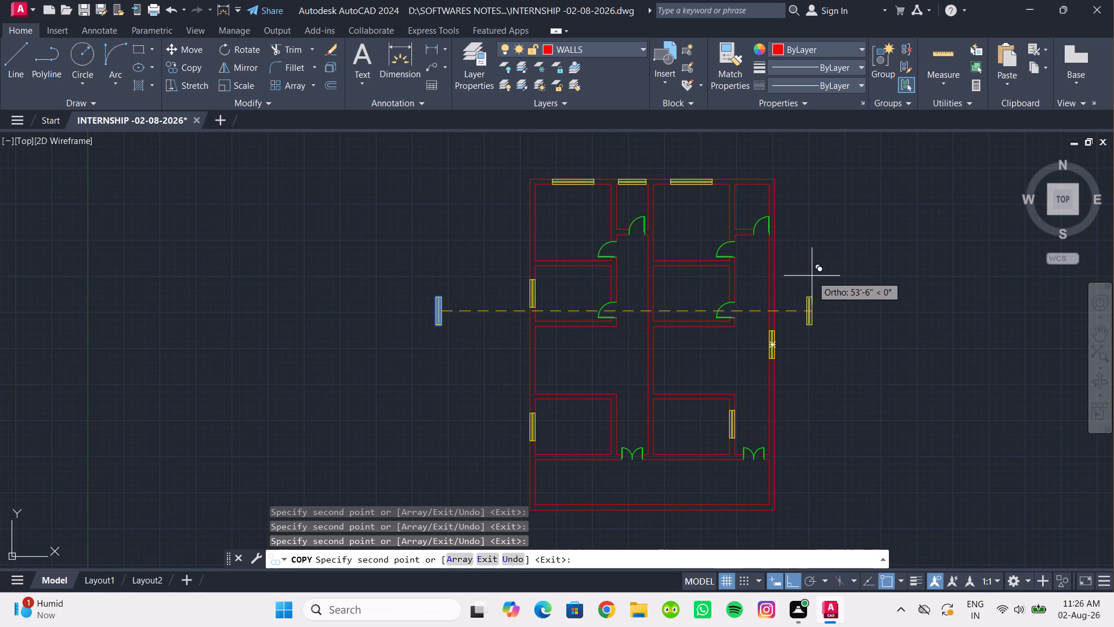
middle_click_drag(808, 279, 782, 174)
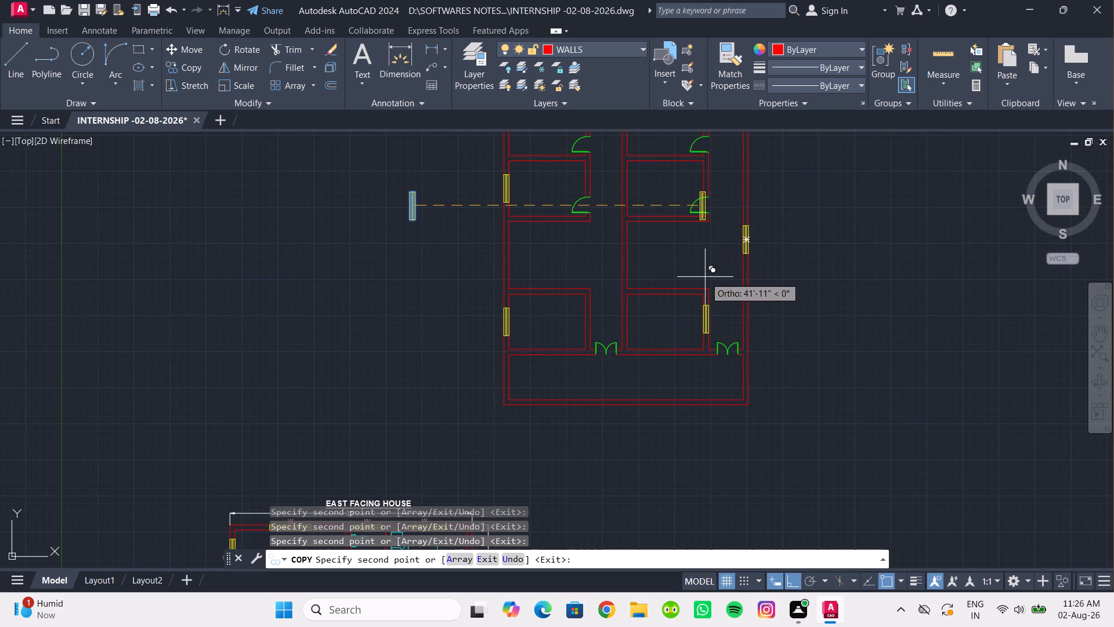
key("Escape")
Copy the western small north room's window into the south walls of both south rooms, beside the double doors.
middle_click_drag(668, 382, 642, 477)
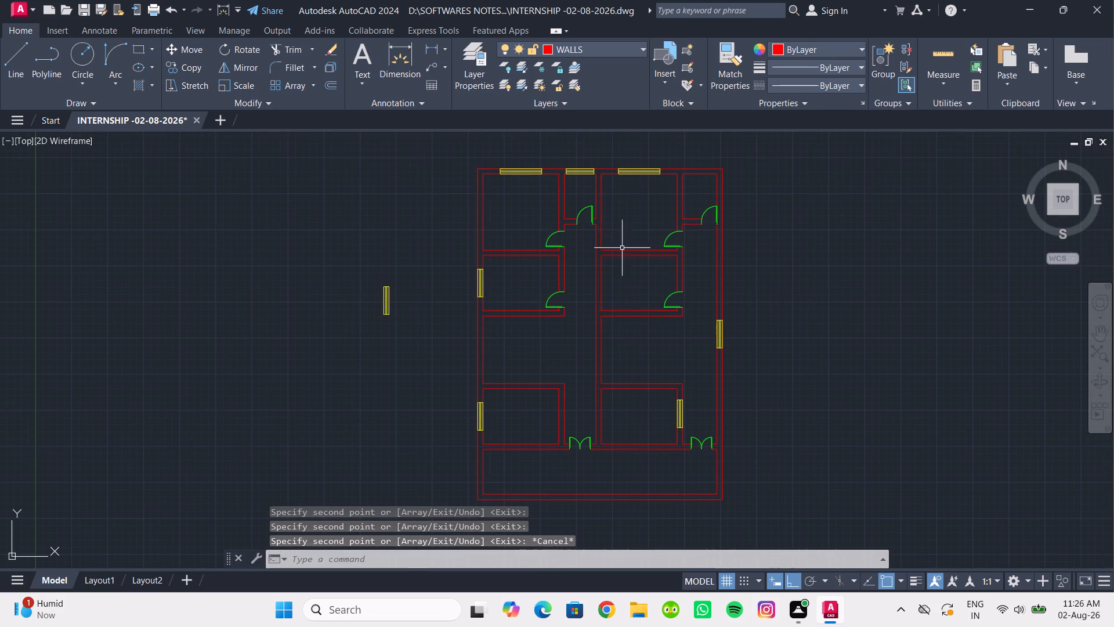
scroll(588, 178, "up", 1)
left_click(583, 167)
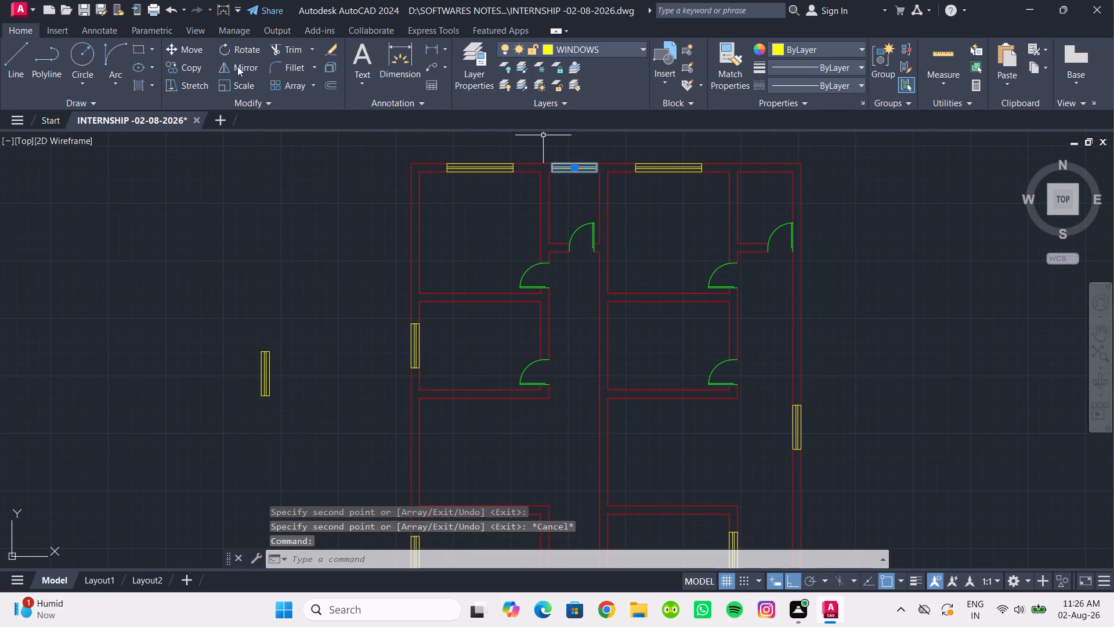
left_click(189, 63)
scroll(569, 189, "up", 2)
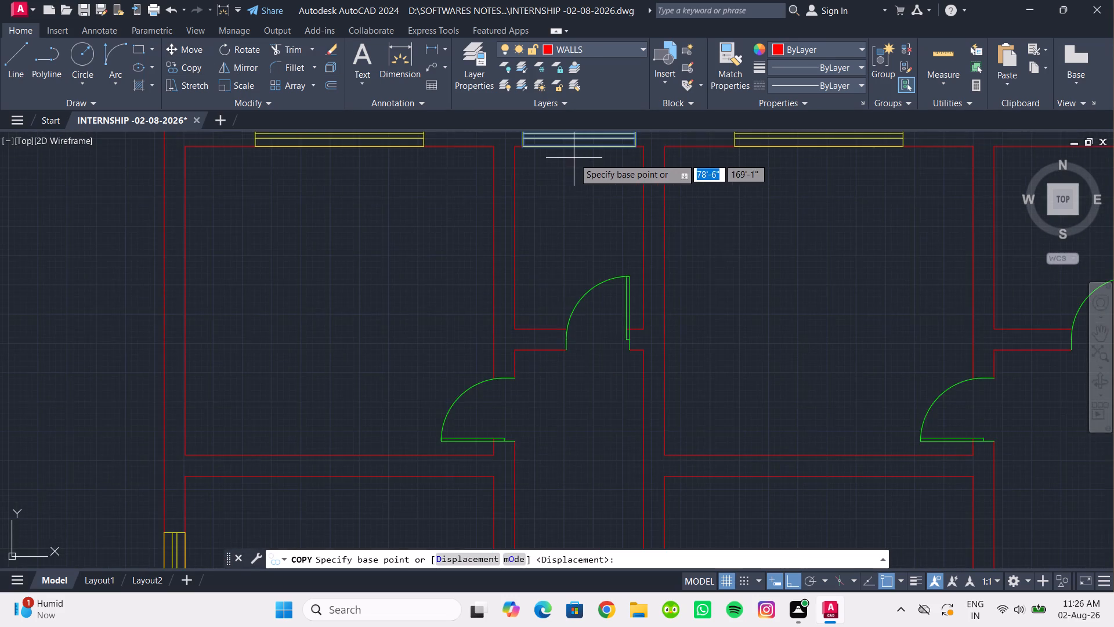
middle_click_drag(574, 158, 536, 383)
scroll(574, 165, "up", 1)
left_click(543, 329)
scroll(596, 370, "down", 2)
middle_click_drag(587, 373, 509, 116)
scroll(554, 282, "down", 3)
middle_click_drag(554, 299, 538, 204)
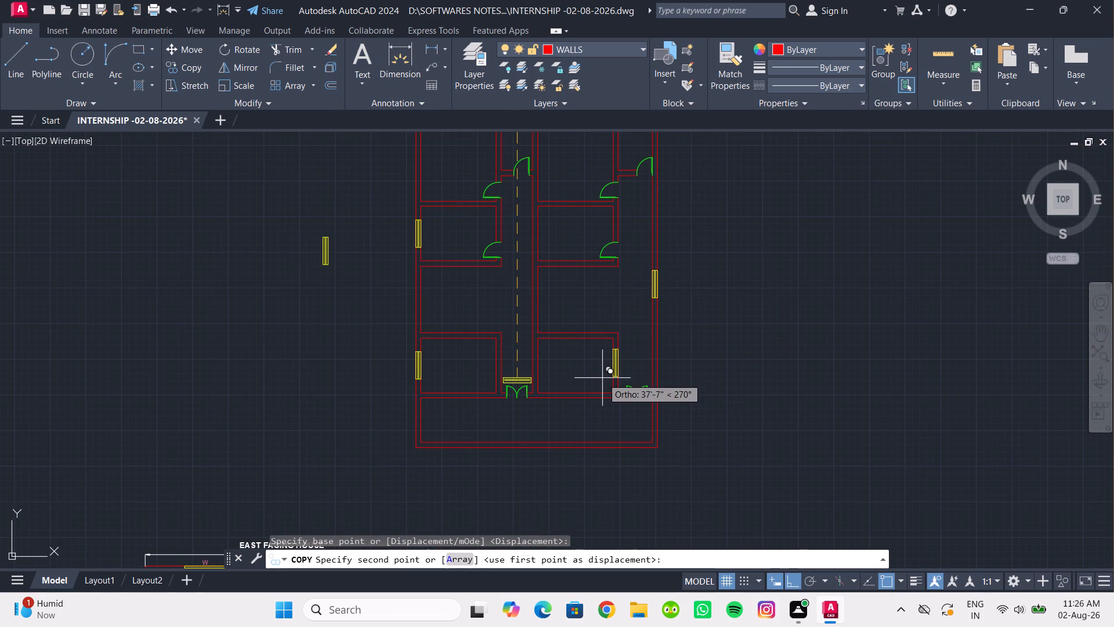
scroll(602, 378, "up", 1)
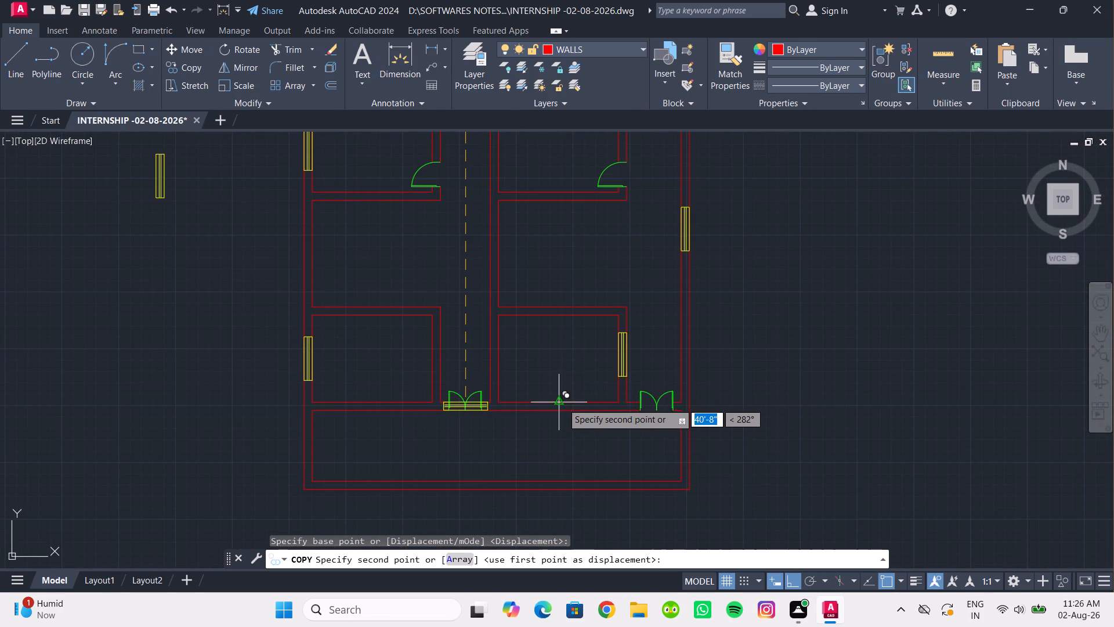
left_click(562, 403)
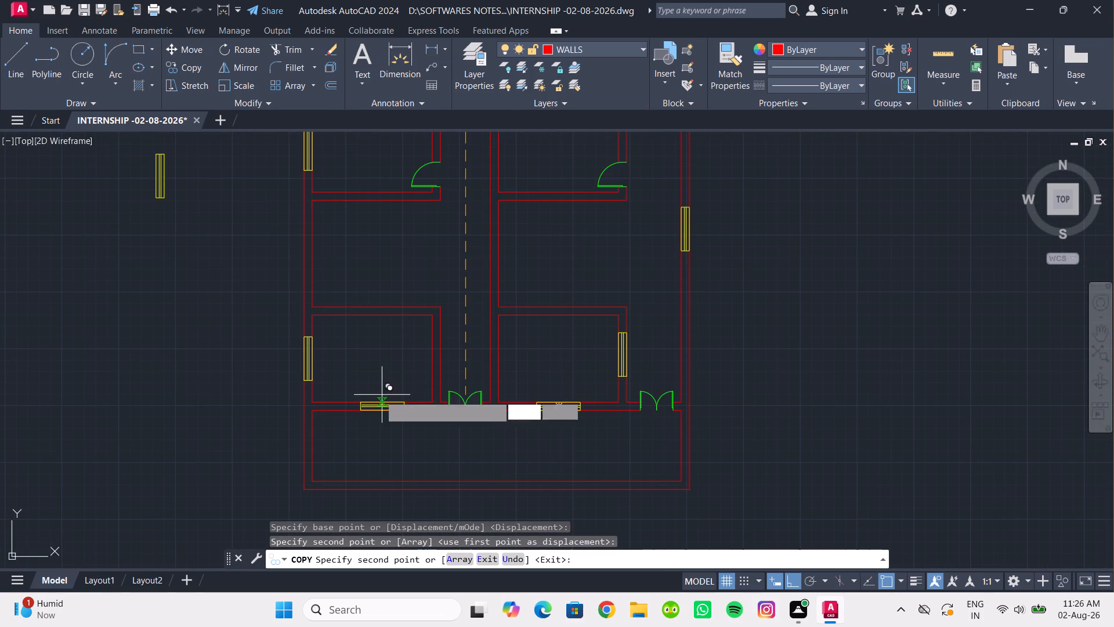
left_click(370, 398)
scroll(391, 341, "down", 1)
middle_click_drag(391, 341, 400, 372)
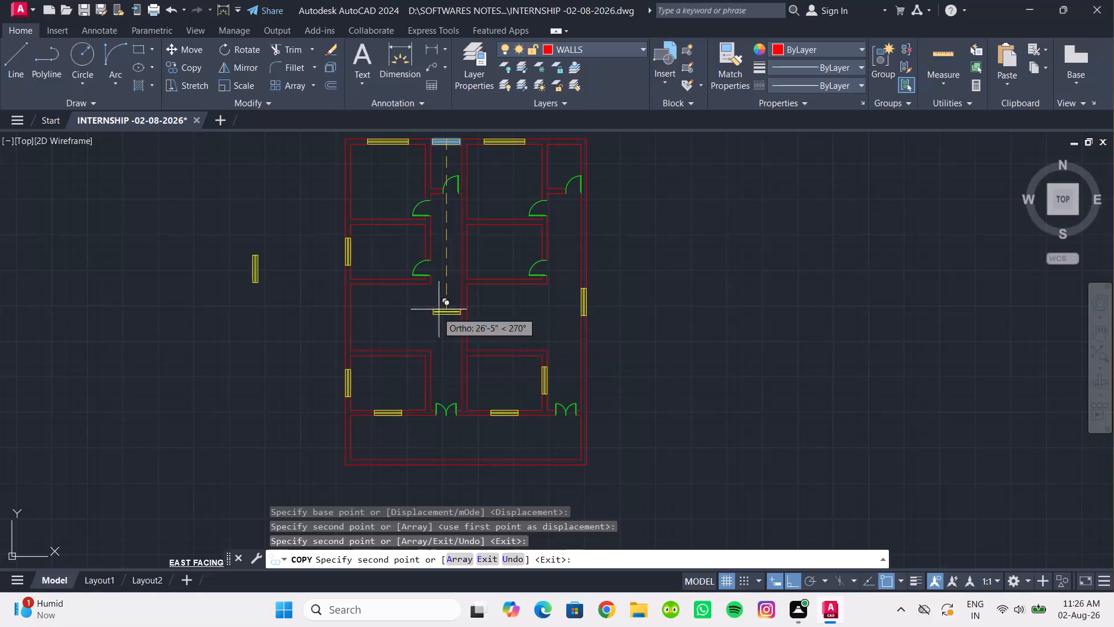
scroll(497, 289, "down", 1)
middle_click_drag(497, 289, 522, 331)
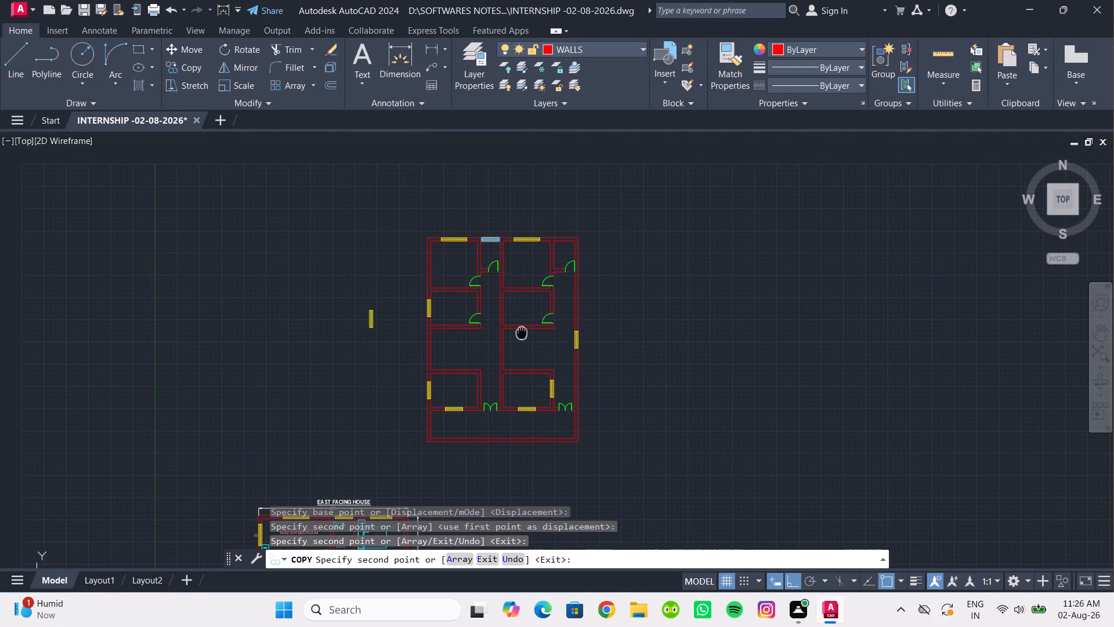
middle_click_drag(522, 331, 520, 331)
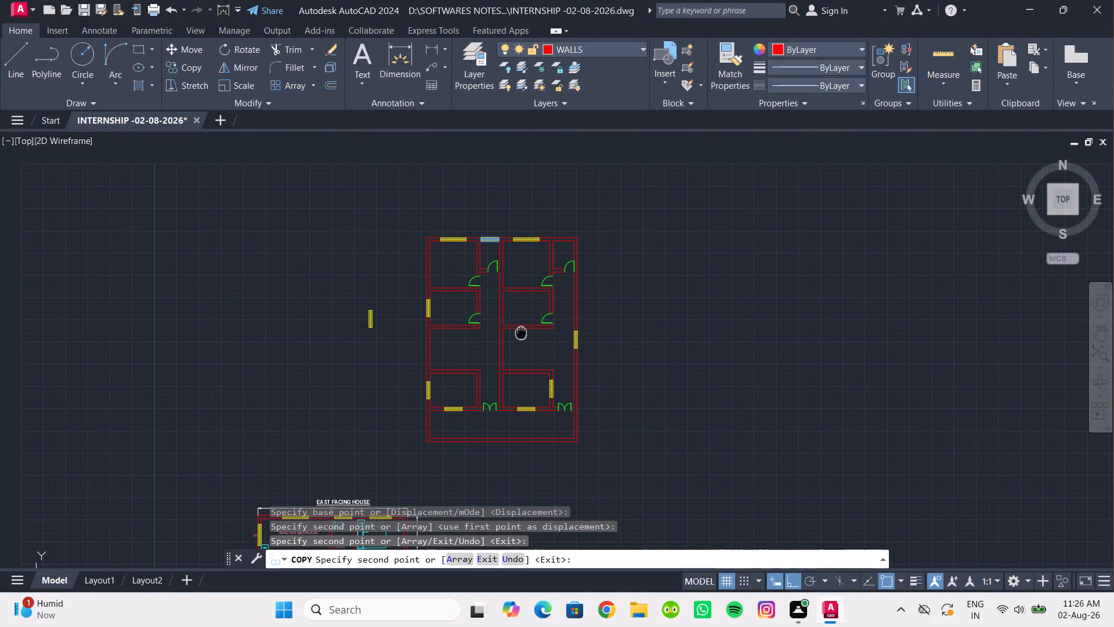
middle_click_drag(520, 331, 518, 330)
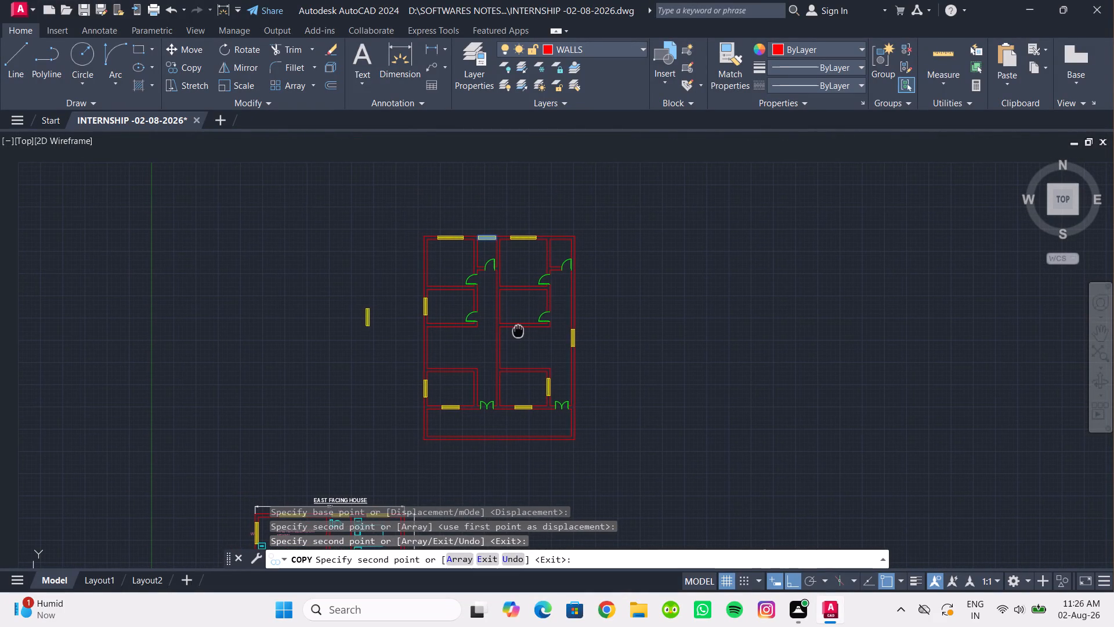
middle_click_drag(518, 330, 516, 330)
key("Escape")
Copy the east window of the 6'6"X4'3" toilet in the EAST FACING HOUSE plan to the empty space northwest of the new plan.
middle_click_drag(475, 319, 468, 233)
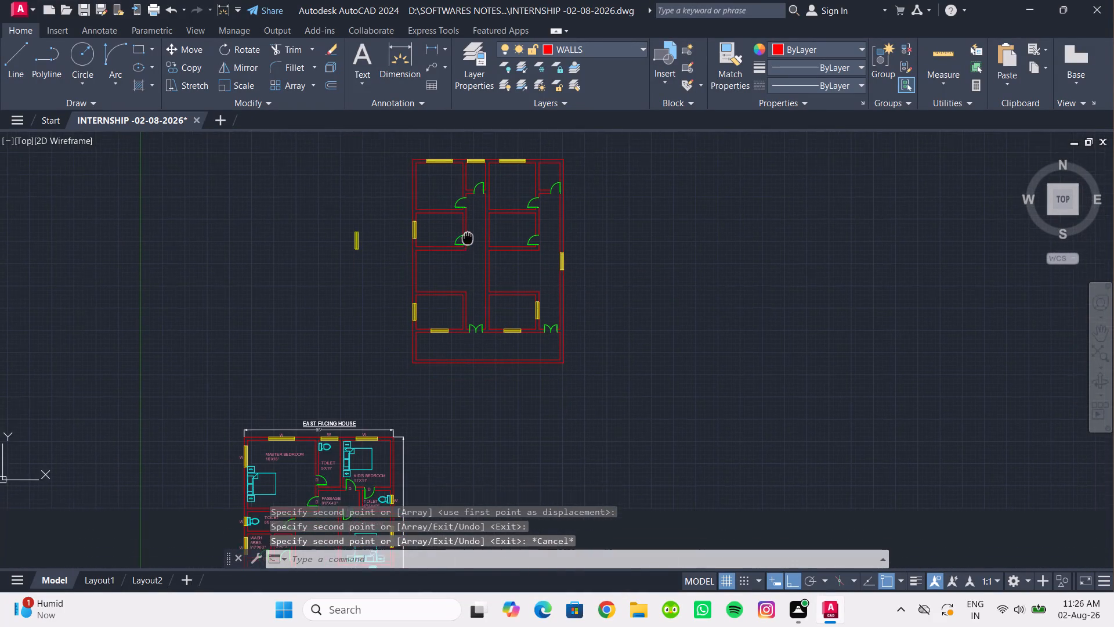
scroll(363, 454, "up", 1)
middle_click_drag(359, 423, 371, 215)
scroll(427, 314, "up", 4)
left_click(390, 241)
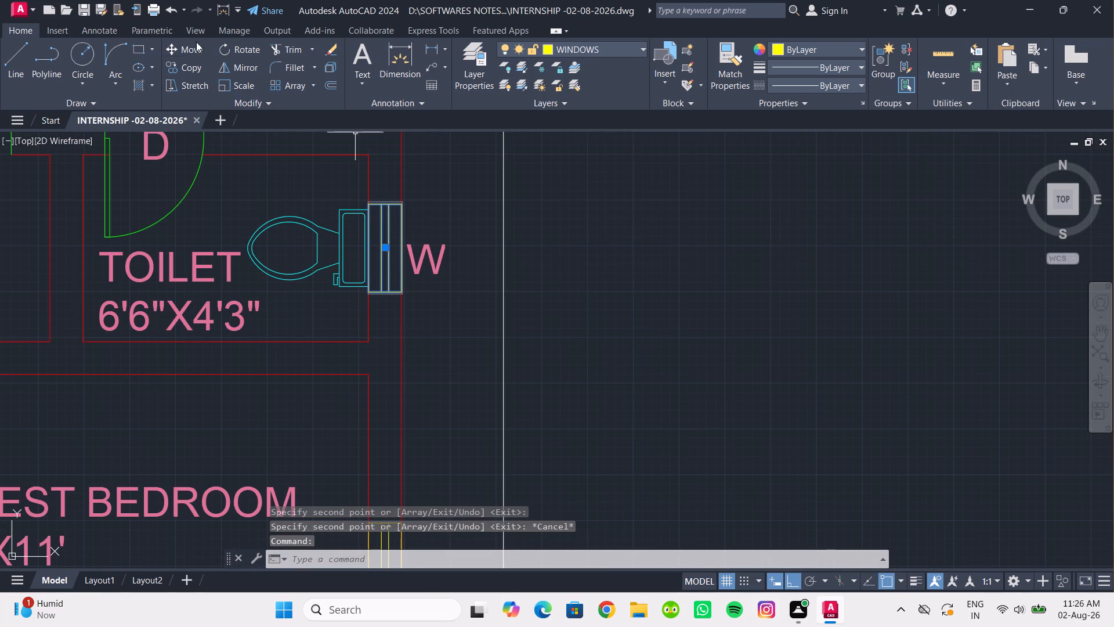
left_click(189, 62)
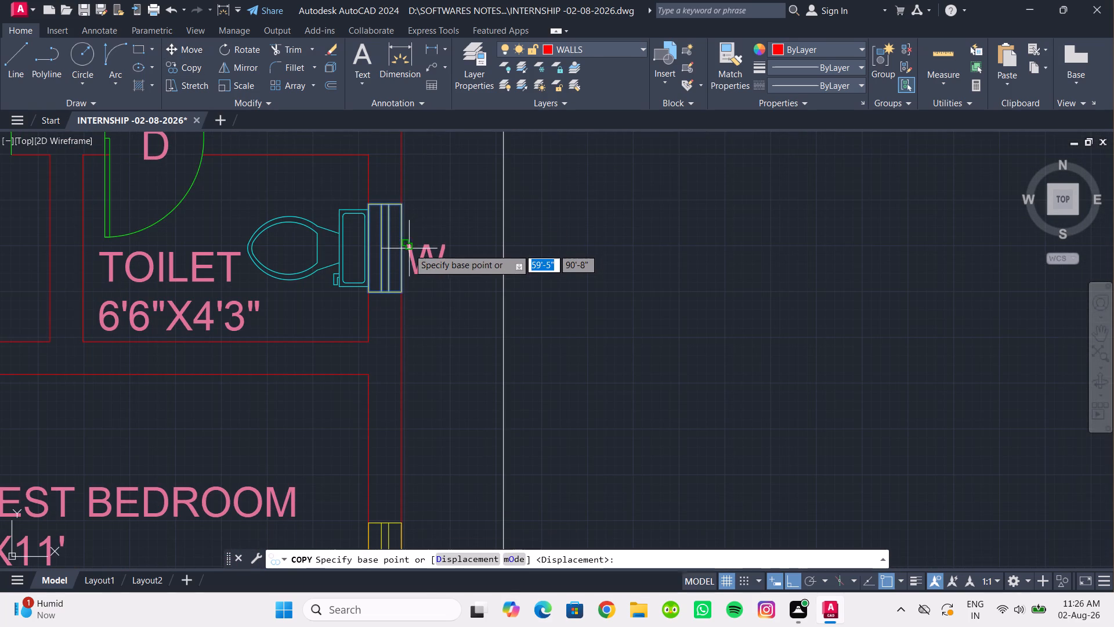
left_click(371, 247)
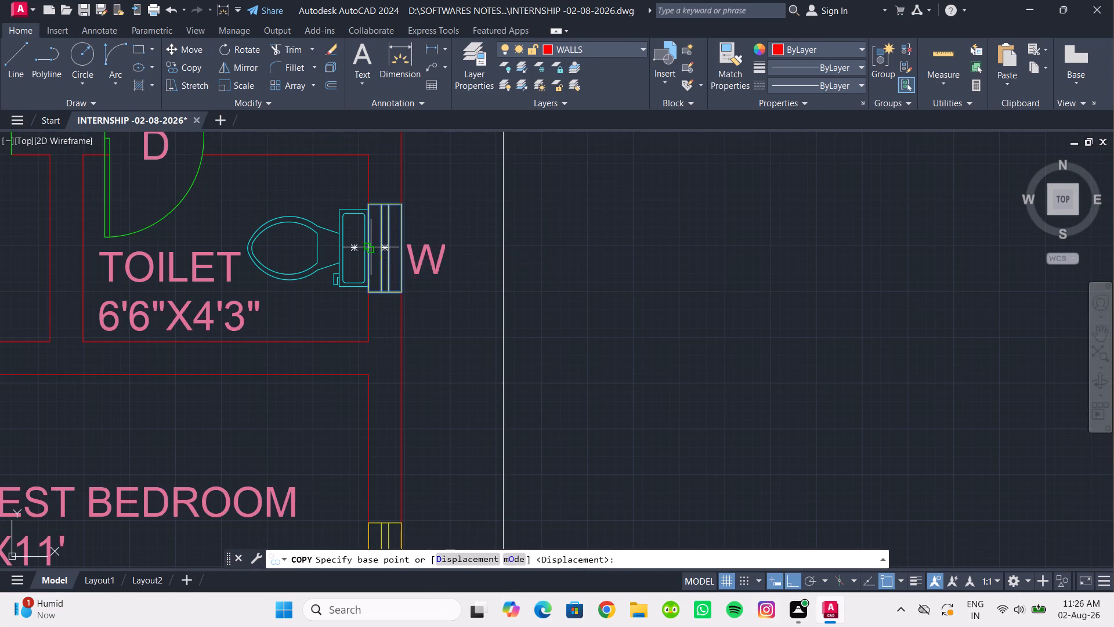
scroll(535, 206, "down", 1)
middle_click_drag(535, 206, 339, 582)
scroll(542, 343, "down", 4)
middle_click_drag(541, 340, 410, 518)
left_click(529, 206)
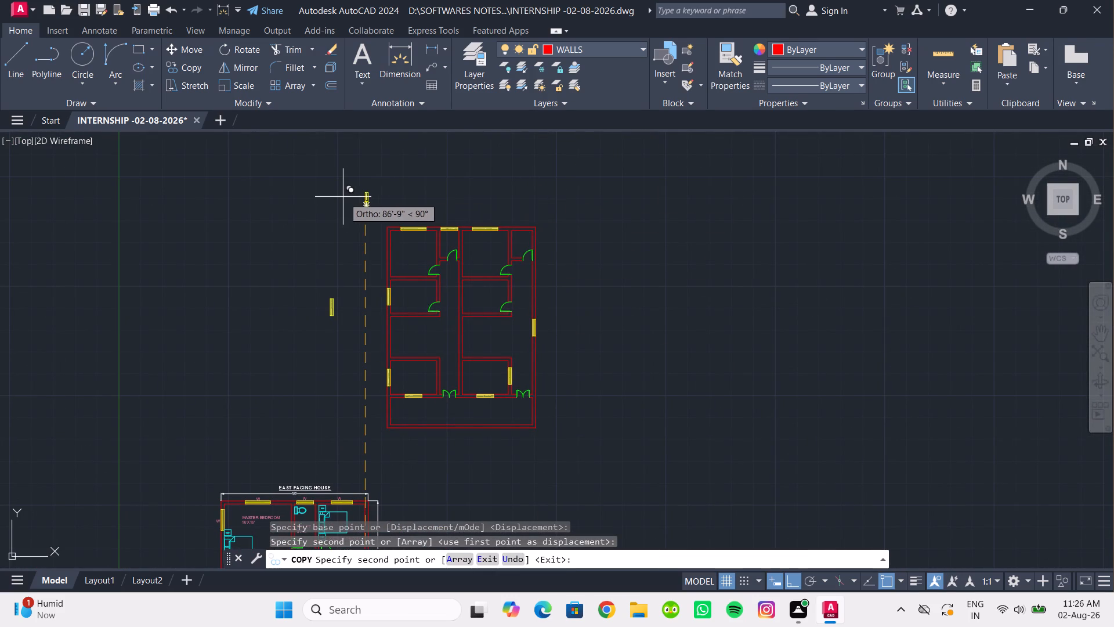
key("Escape")
Delete the window in the north wall of the western half's small north room.
scroll(464, 233, "up", 4)
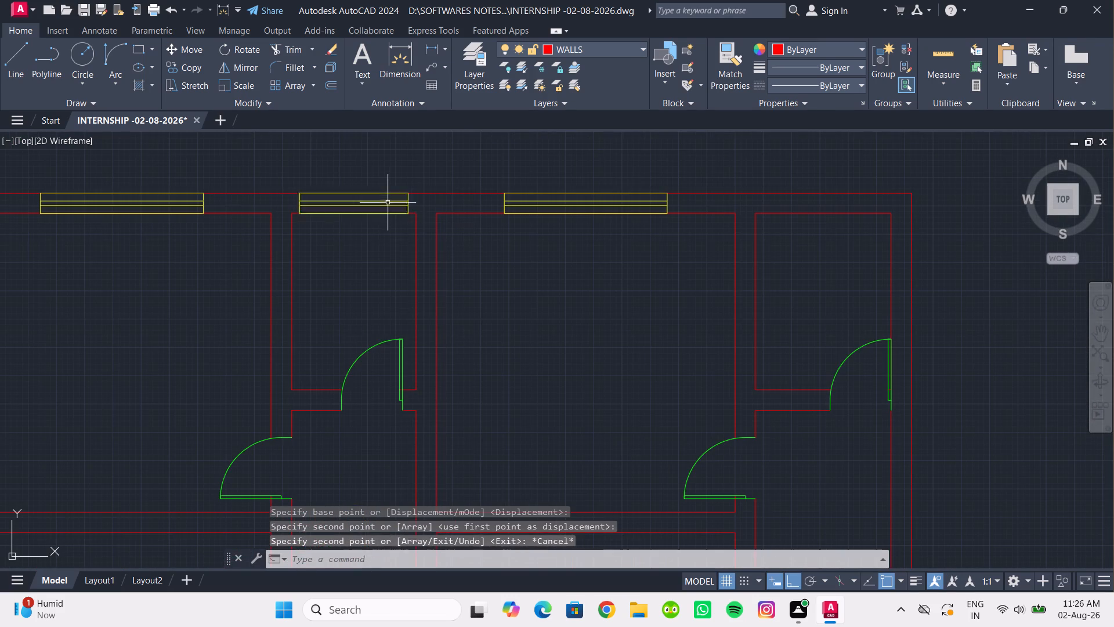
left_click(387, 202)
key("Delete")
scroll(406, 226, "down", 2)
middle_click(406, 235)
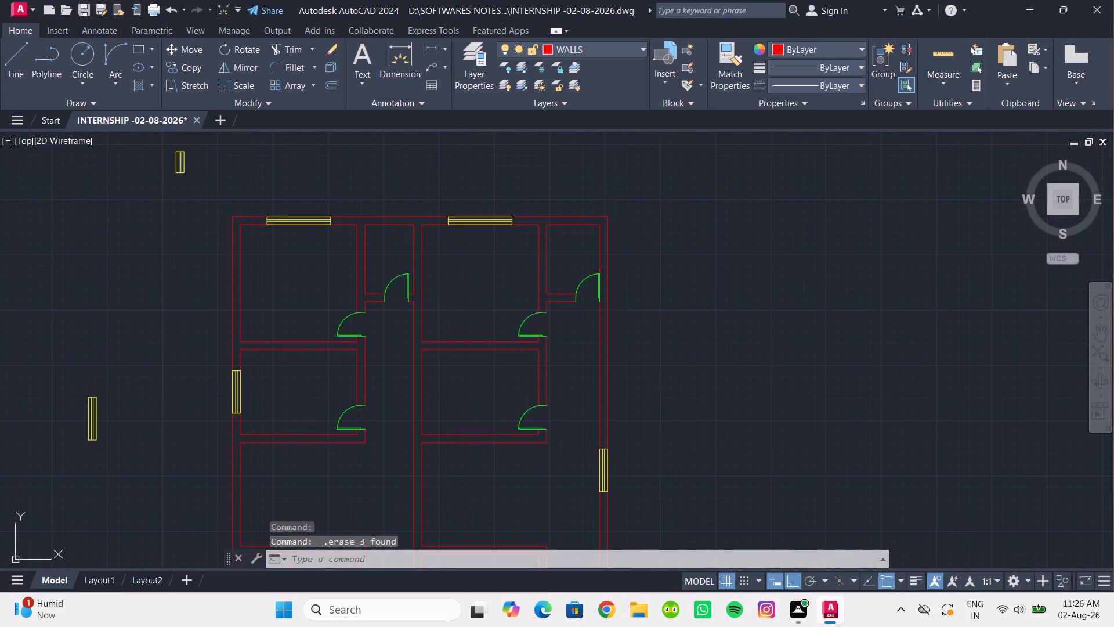
Rotate the loose small toilet window northwest of the new floor plan so it lies horizontally.
scroll(331, 185, "down", 2)
middle_click_drag(331, 186, 361, 250)
left_click(280, 215)
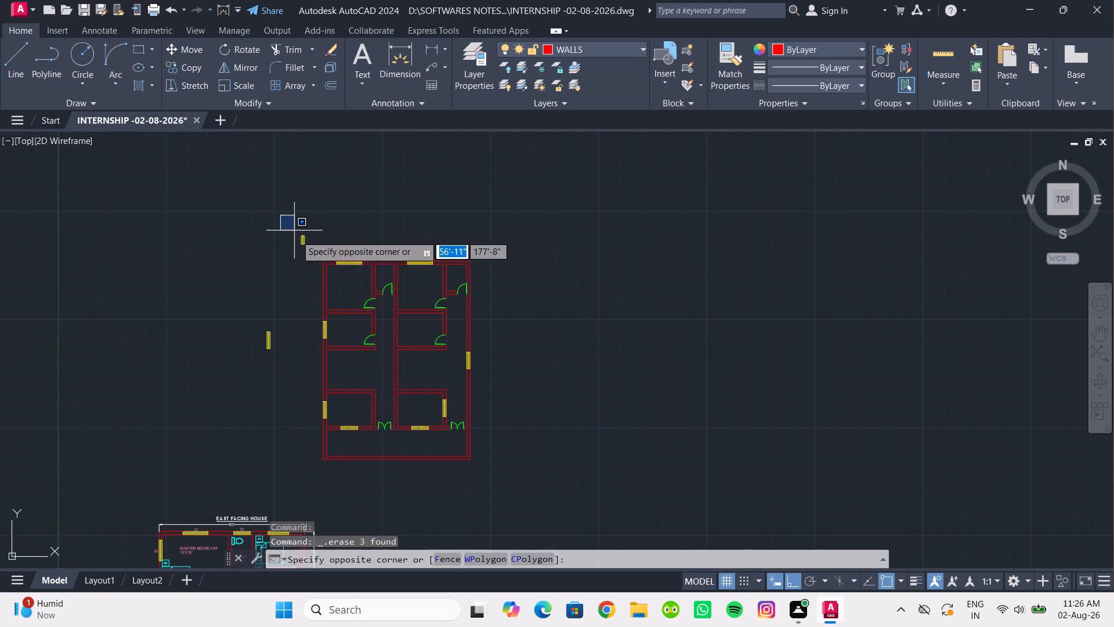
left_click(312, 251)
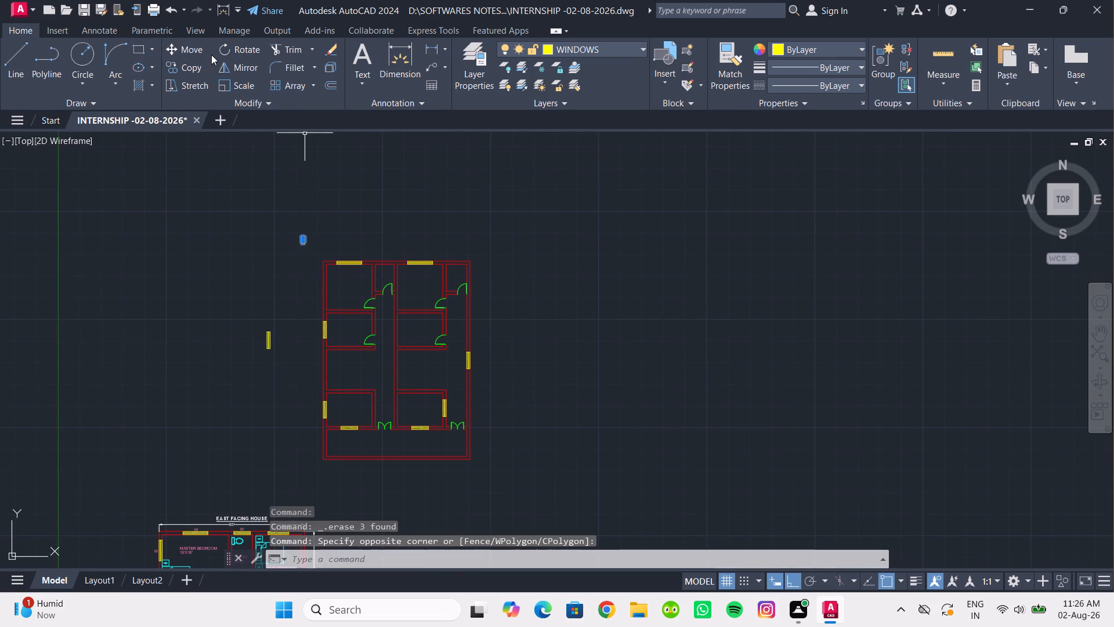
left_click(238, 50)
left_click(339, 239)
left_click(338, 190)
Copy the rotated small toilet window into the north walls of both small north rooms.
scroll(354, 270, "up", 3)
left_click_drag(341, 304, 328, 300)
left_click(267, 269)
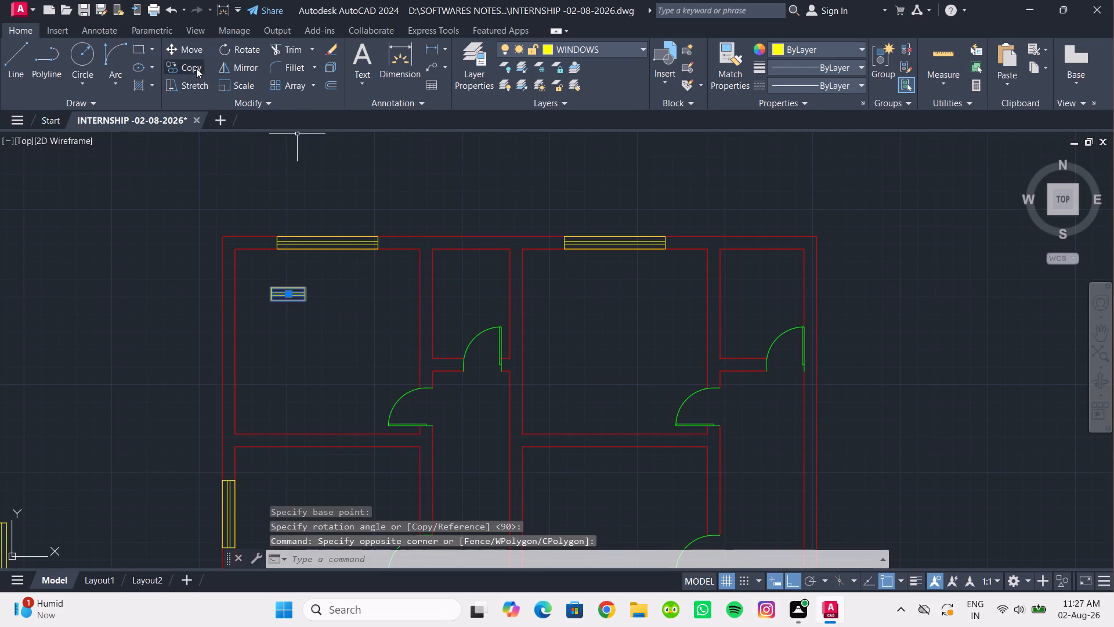
left_click(193, 69)
scroll(319, 295, "up", 3)
left_click(238, 310)
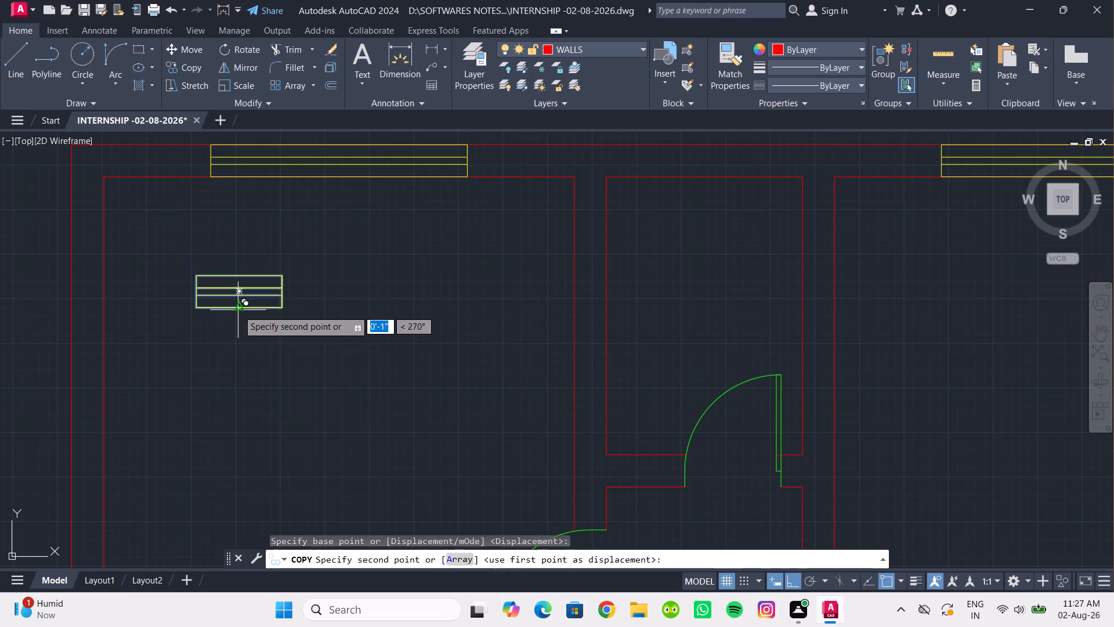
scroll(351, 280, "down", 1)
middle_click_drag(351, 280, 204, 322)
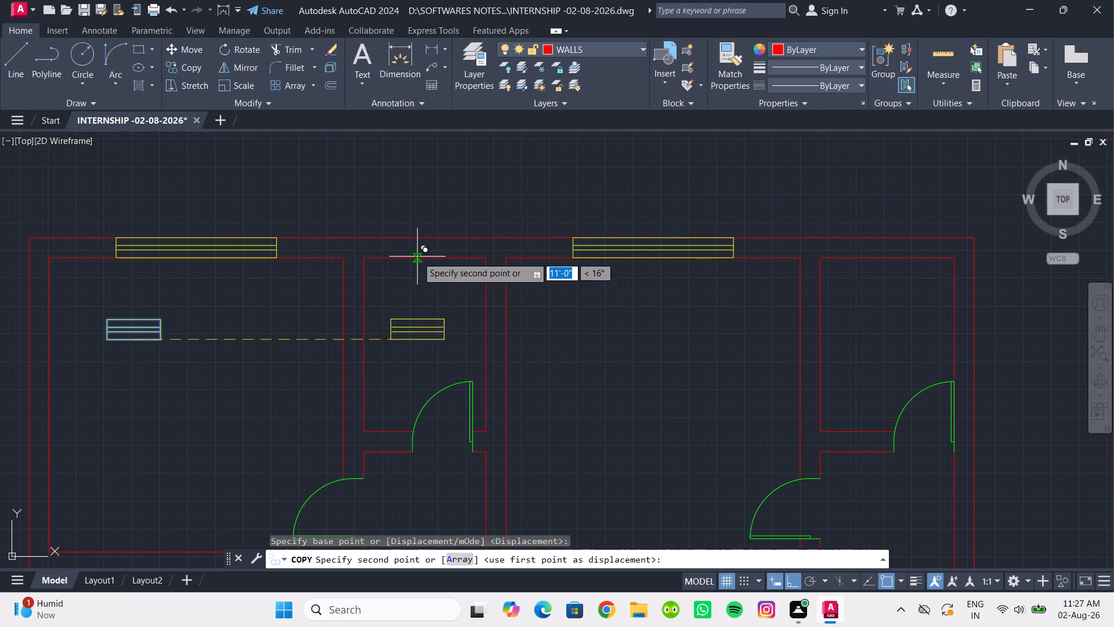
left_click(422, 259)
scroll(578, 285, "down", 1)
middle_click_drag(576, 285, 348, 304)
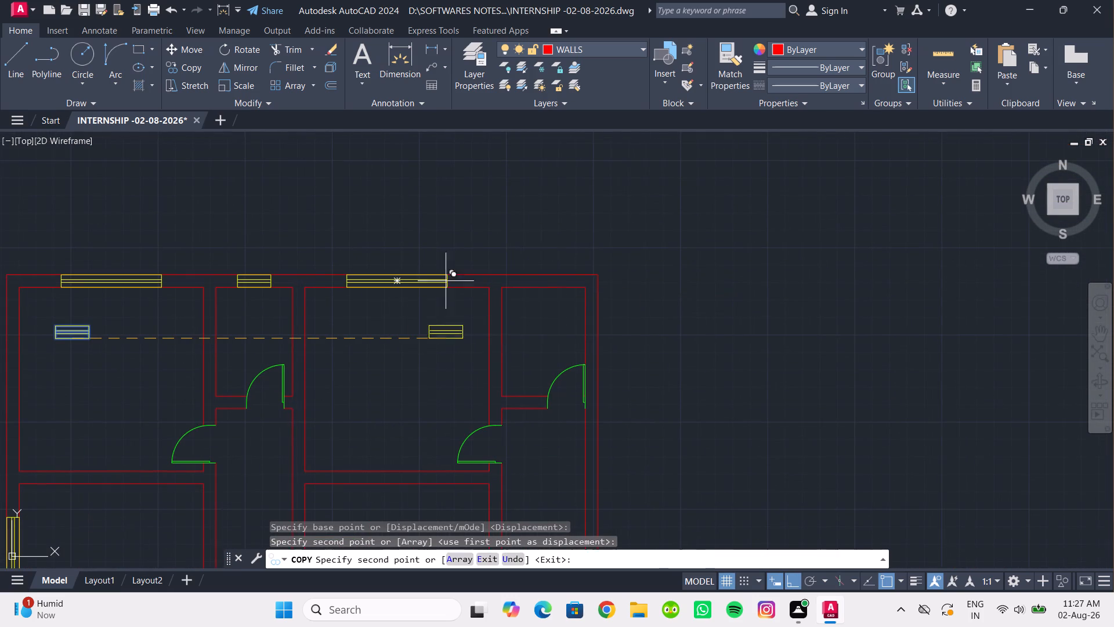
left_click(545, 291)
scroll(599, 299, "down", 2)
middle_click_drag(599, 299, 585, 214)
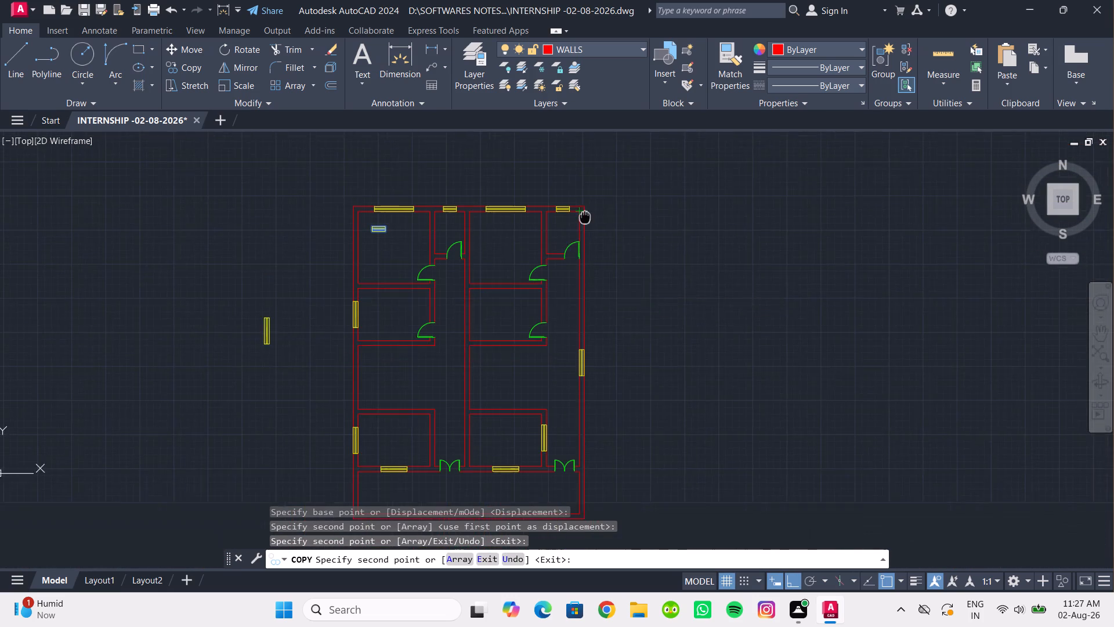
Copy the west window of the western half's second room about 9'8" south into the west wall of the room below.
middle_click_drag(585, 214, 585, 201)
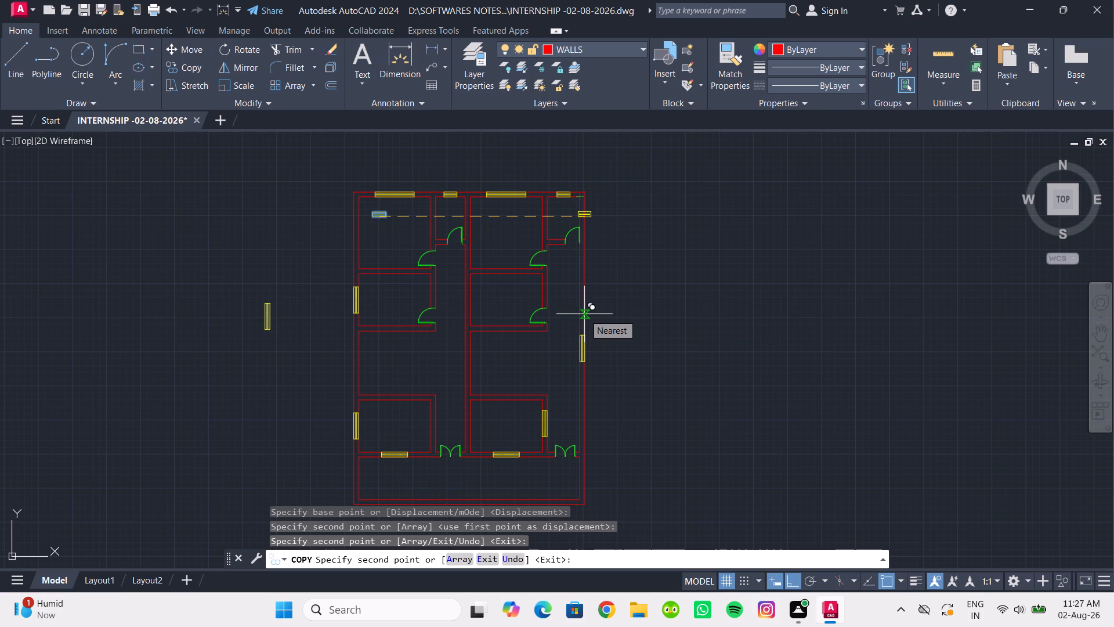
key("Escape")
scroll(584, 326, "down", 1)
middle_click_drag(584, 326, 575, 283)
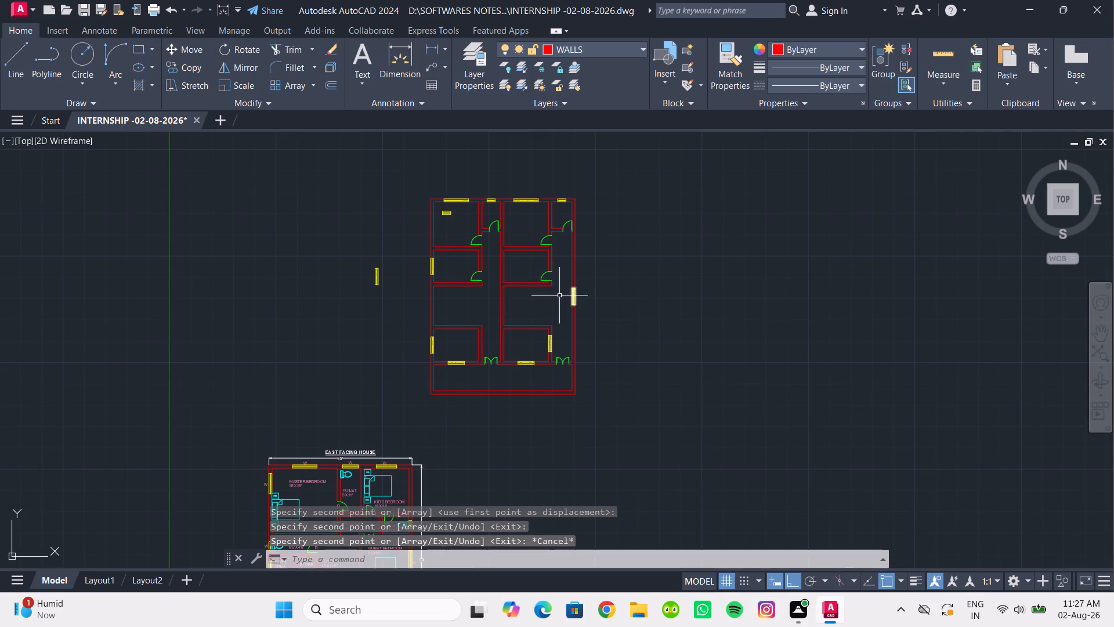
scroll(555, 301, "up", 1)
middle_click_drag(554, 301, 555, 354)
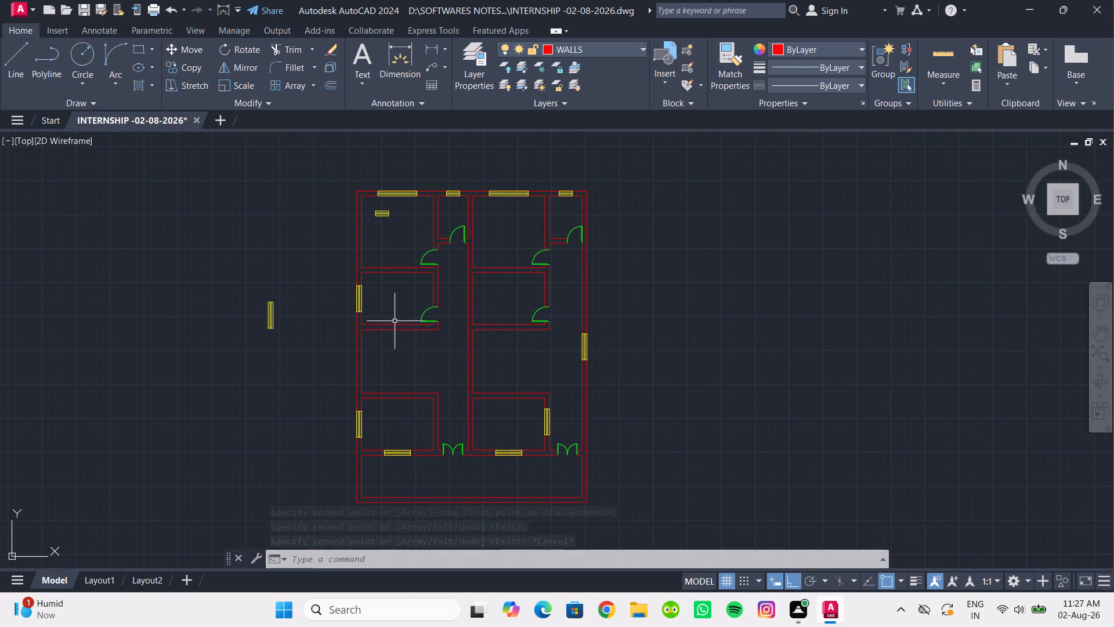
scroll(356, 315, "up", 4)
left_click(366, 275)
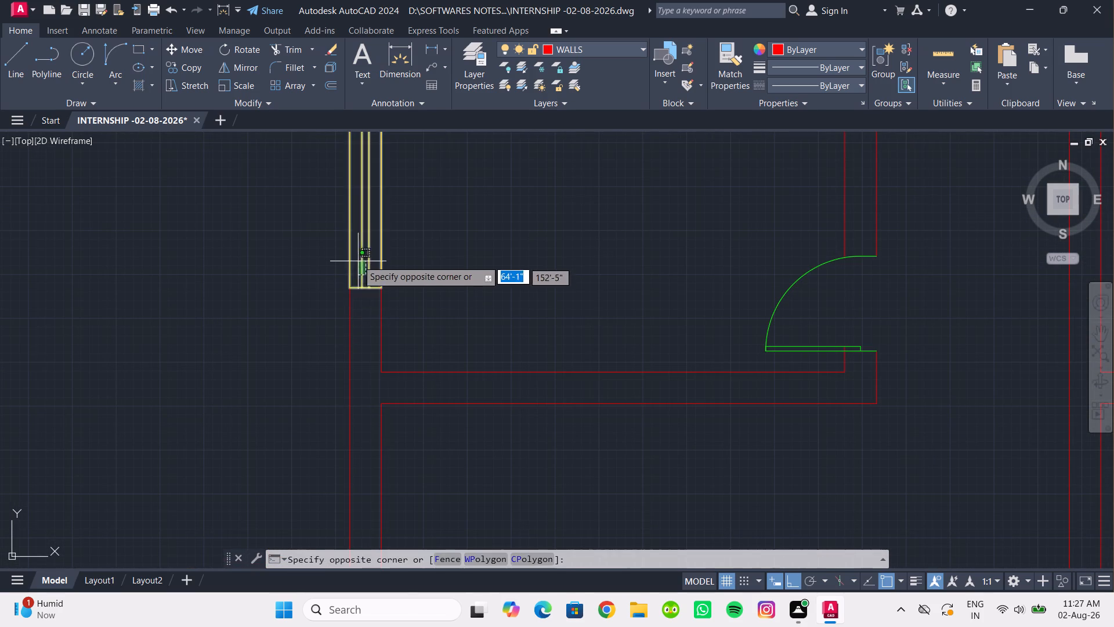
left_click(356, 255)
left_click(187, 70)
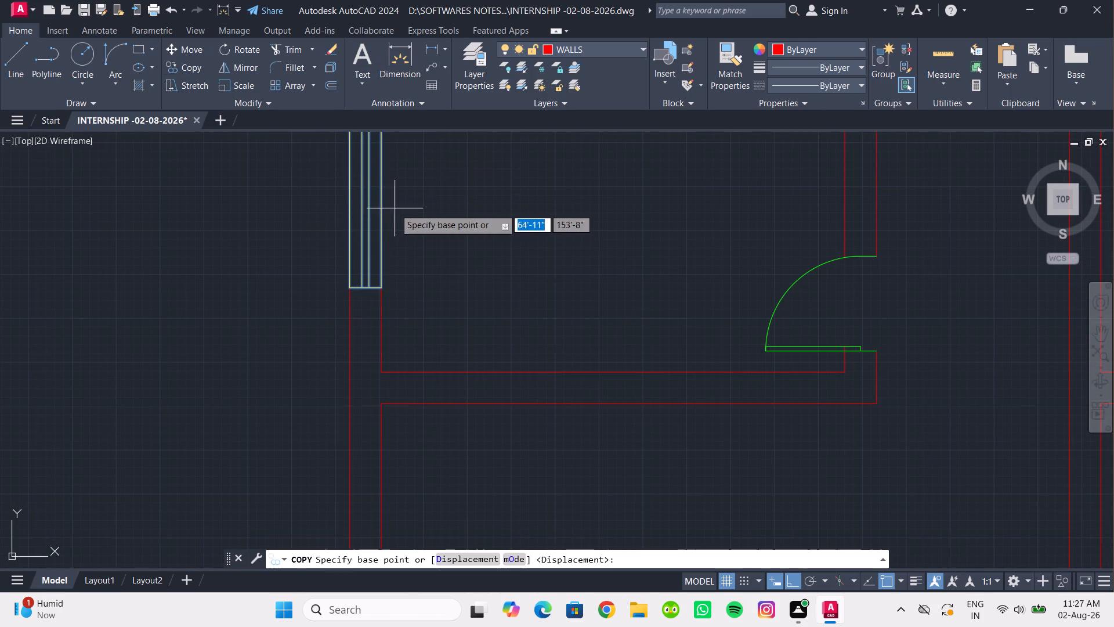
middle_click_drag(395, 208, 387, 288)
left_click(374, 280)
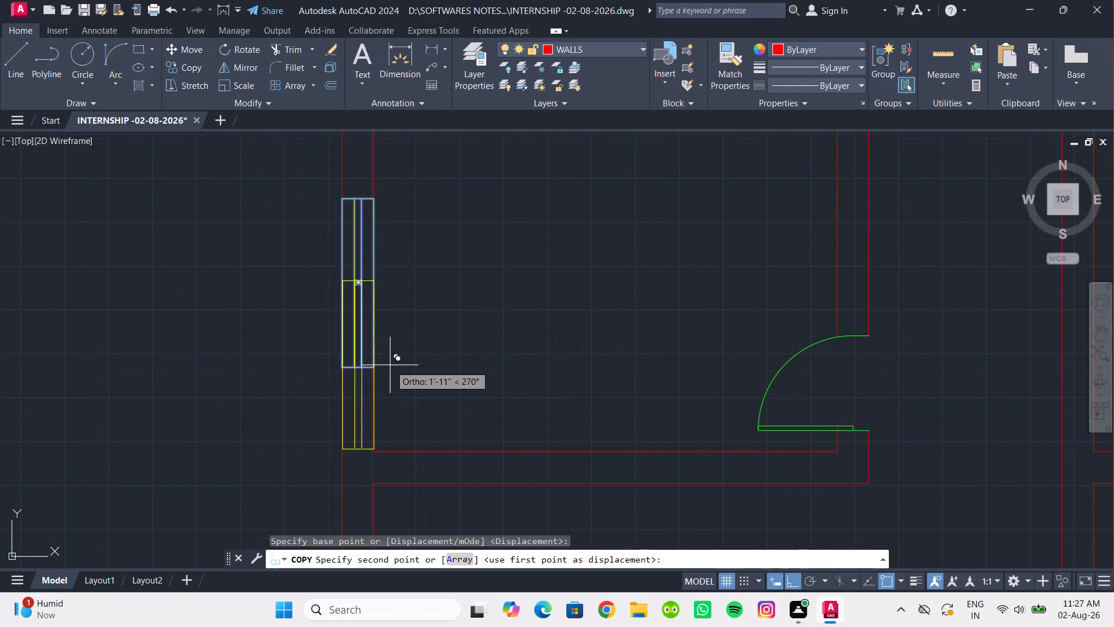
scroll(389, 366, "down", 2)
middle_click_drag(377, 356, 363, 227)
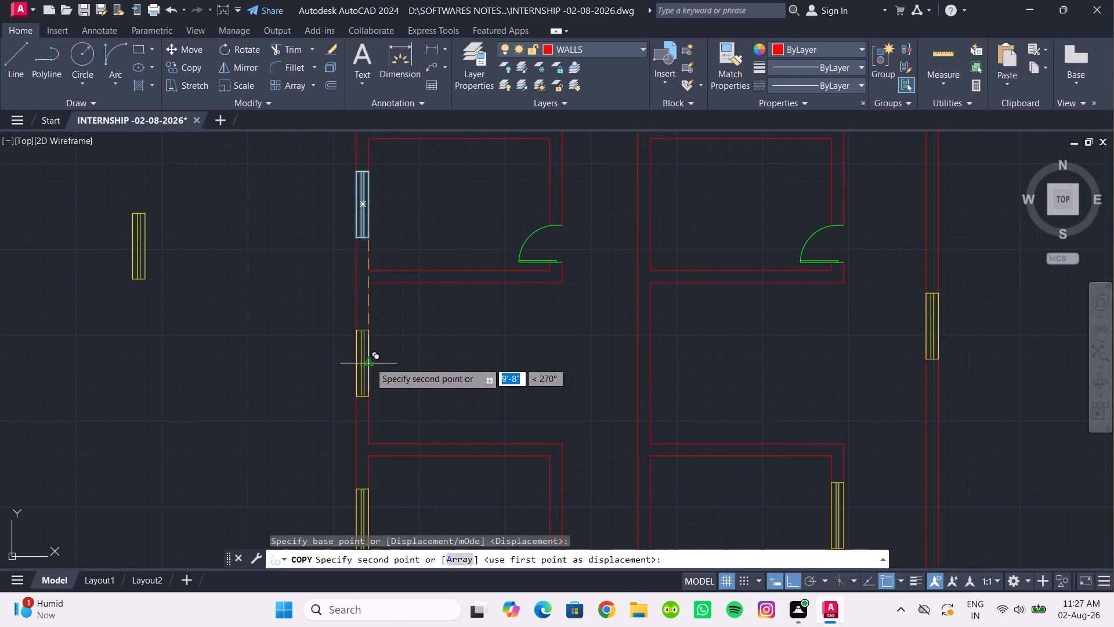
left_click(370, 362)
scroll(430, 343, "down", 2)
key("Escape")
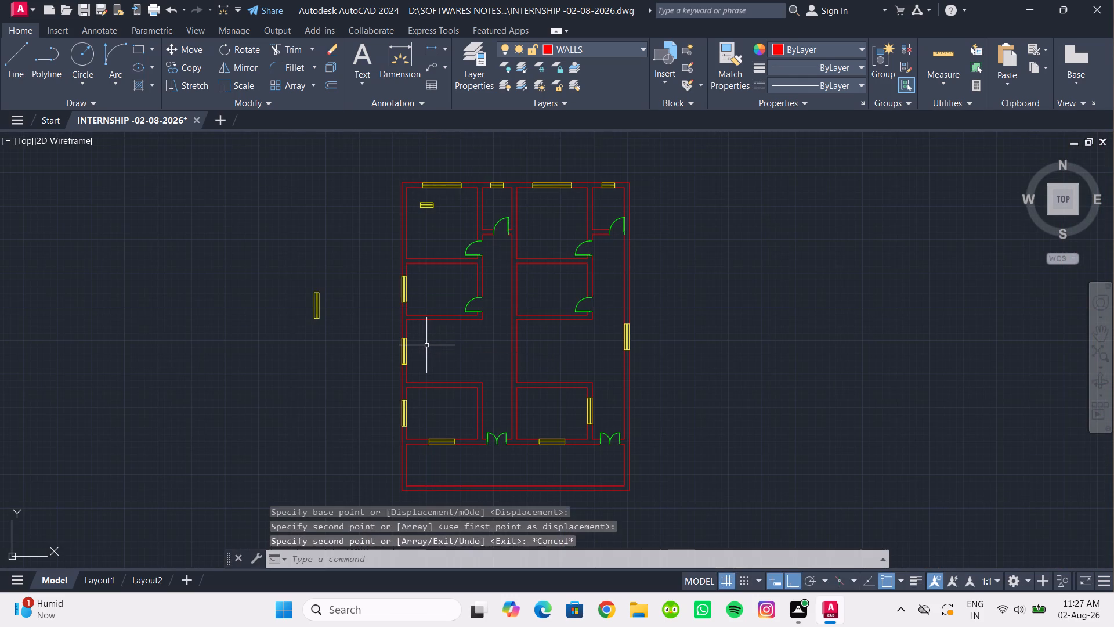
Delete the loose horizontal toilet window lying inside the northwest room of the new plan.
scroll(426, 199, "up", 2)
middle_click_drag(431, 218, 484, 301)
left_click_drag(523, 355, 508, 340)
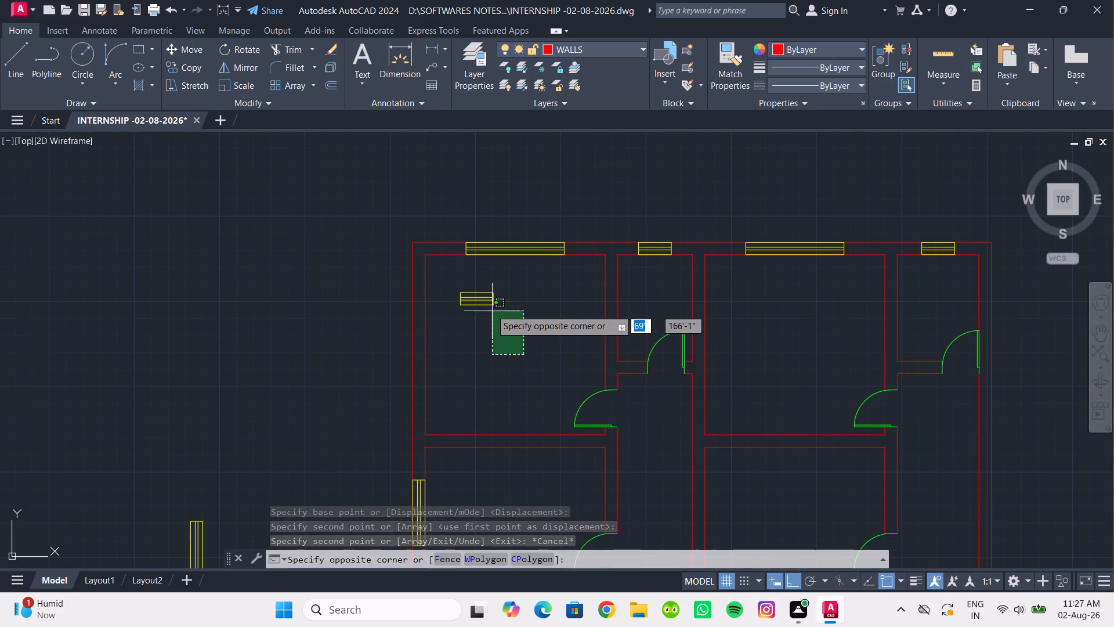
left_click(467, 283)
key("Delete")
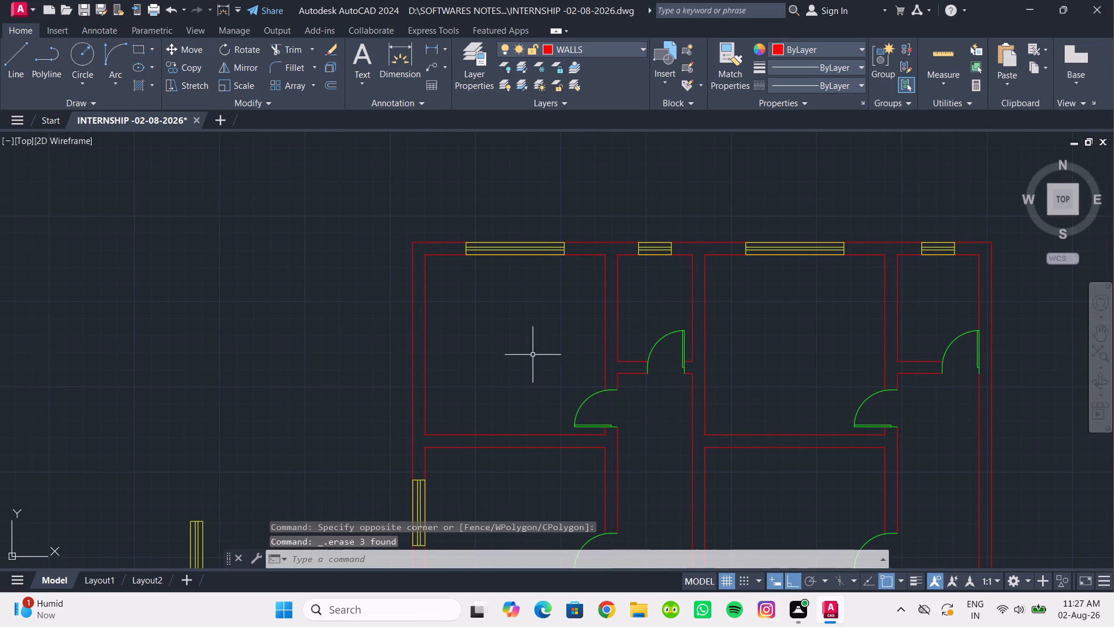
Copy the MASTER BEDROOM bed with its side tables from the EAST FACING HOUSE plan against the west walls of both large north rooms.
scroll(536, 366, "down", 1)
middle_click_drag(536, 366, 578, 262)
scroll(560, 321, "down", 1)
middle_click_drag(559, 323, 590, 254)
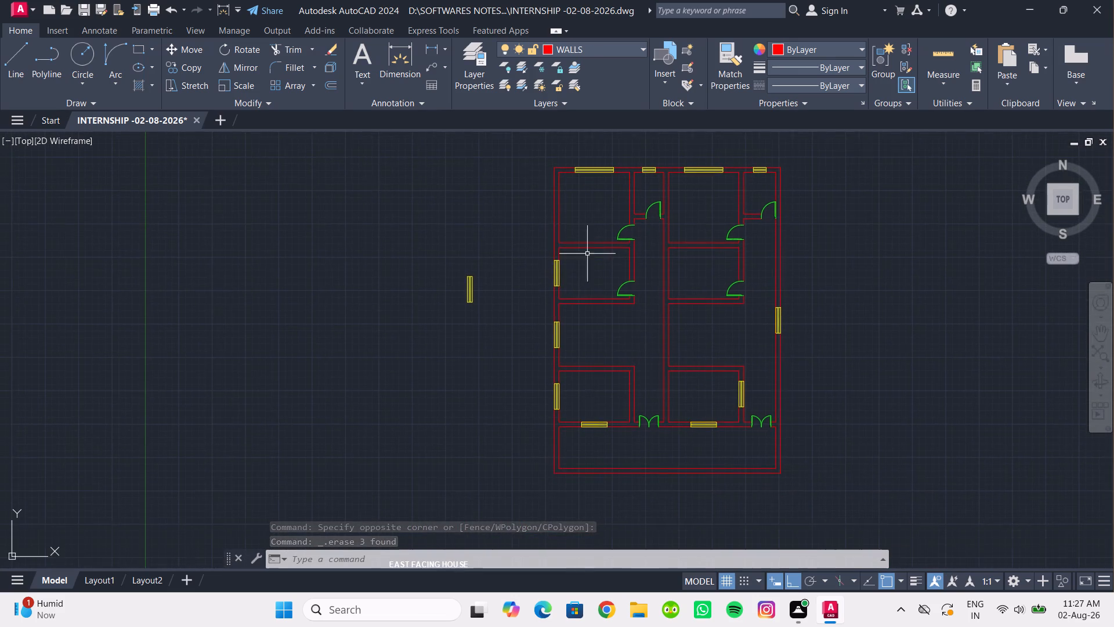
scroll(565, 286, "down", 1)
middle_click_drag(567, 292, 574, 254)
middle_click_drag(469, 481, 483, 367)
scroll(460, 459, "up", 1)
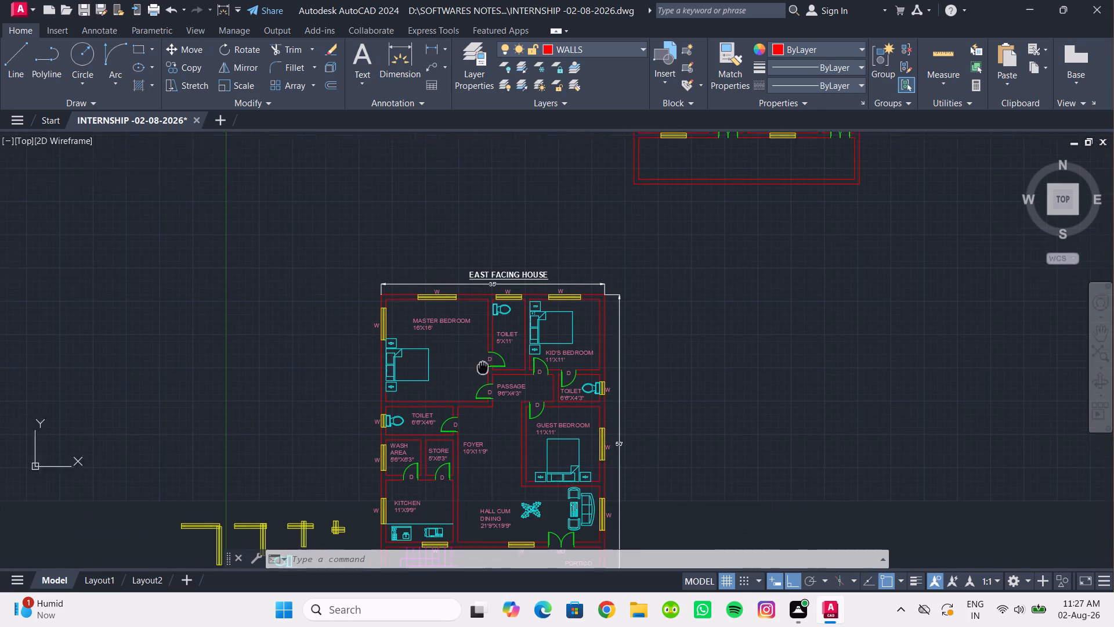
scroll(423, 380, "up", 2)
left_click(422, 401)
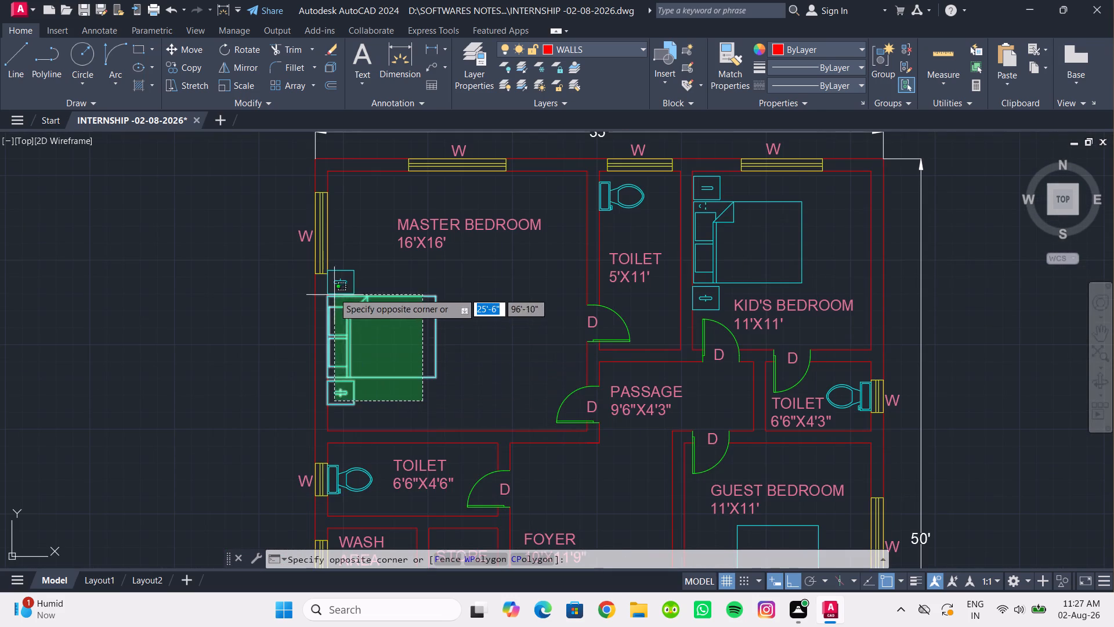
left_click(340, 275)
left_click(188, 71)
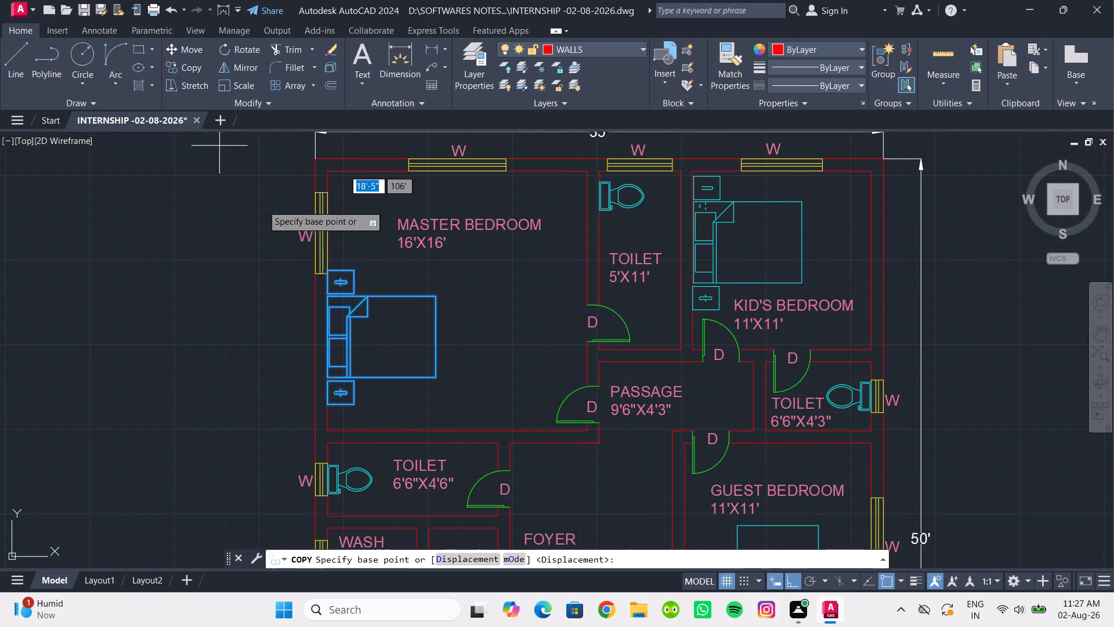
scroll(341, 374, "up", 2)
left_click(306, 284)
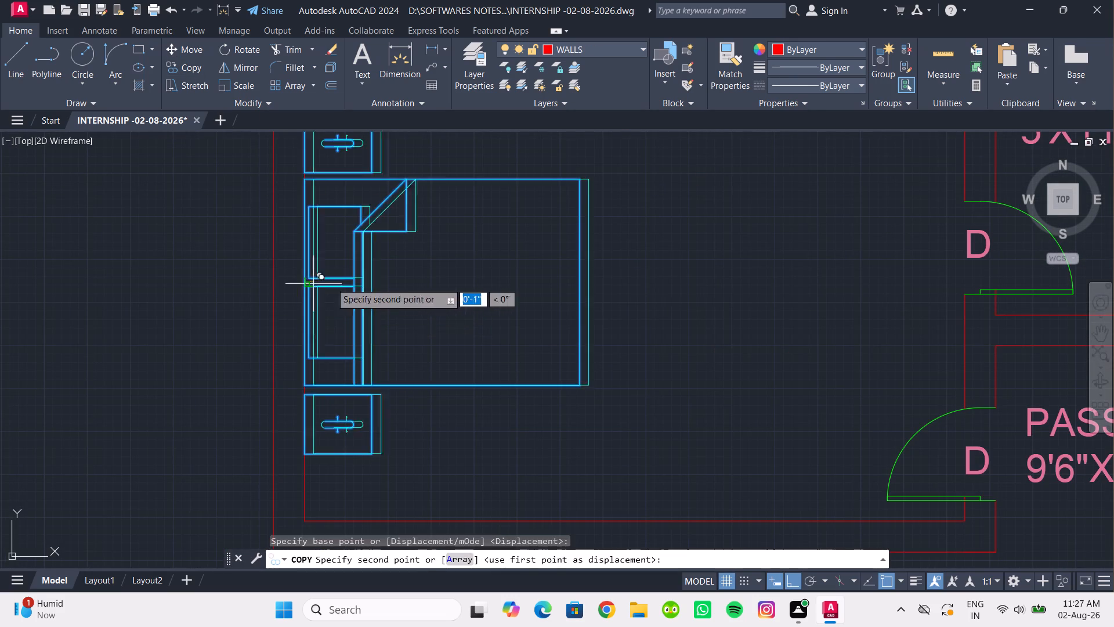
scroll(446, 260, "down", 4)
middle_click_drag(444, 266, 298, 504)
scroll(483, 313, "down", 3)
middle_click_drag(484, 302, 457, 391)
scroll(522, 276, "up", 4)
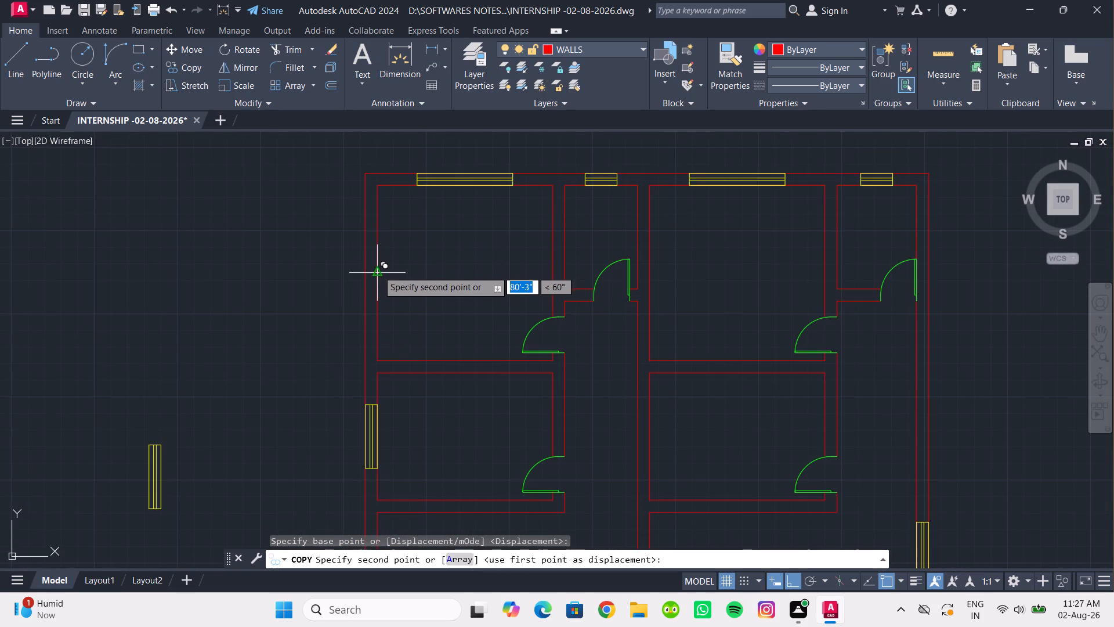
left_click(378, 271)
middle_click_drag(452, 250, 332, 250)
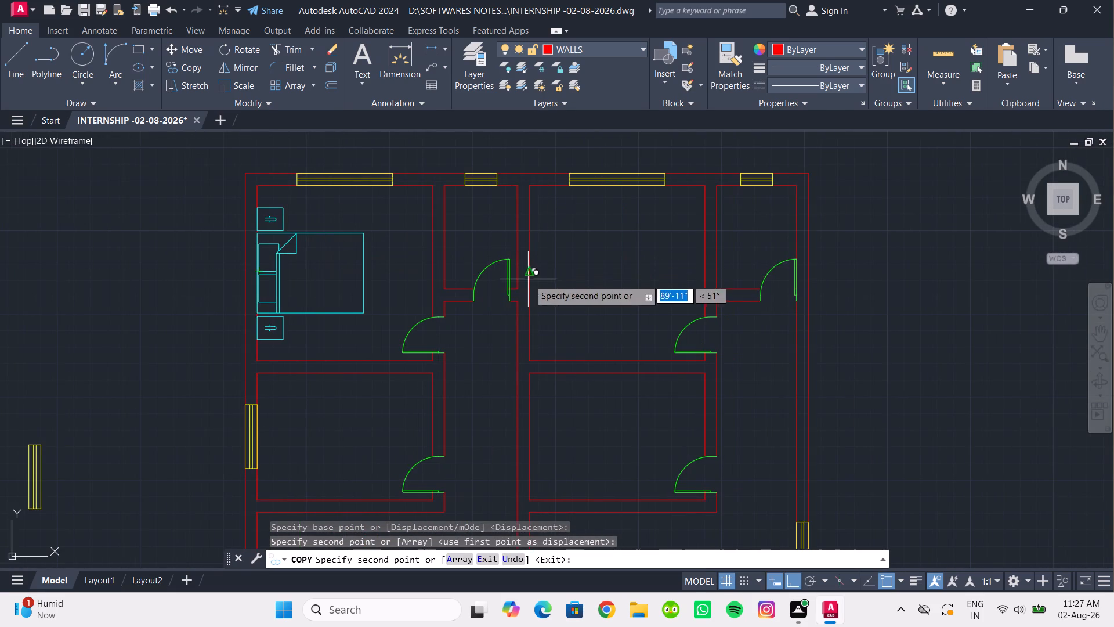
left_click(529, 272)
Place two more copies of the bed set against the west walls of the second-row rooms in both halves.
scroll(606, 262, "down", 2)
middle_click_drag(606, 262, 610, 181)
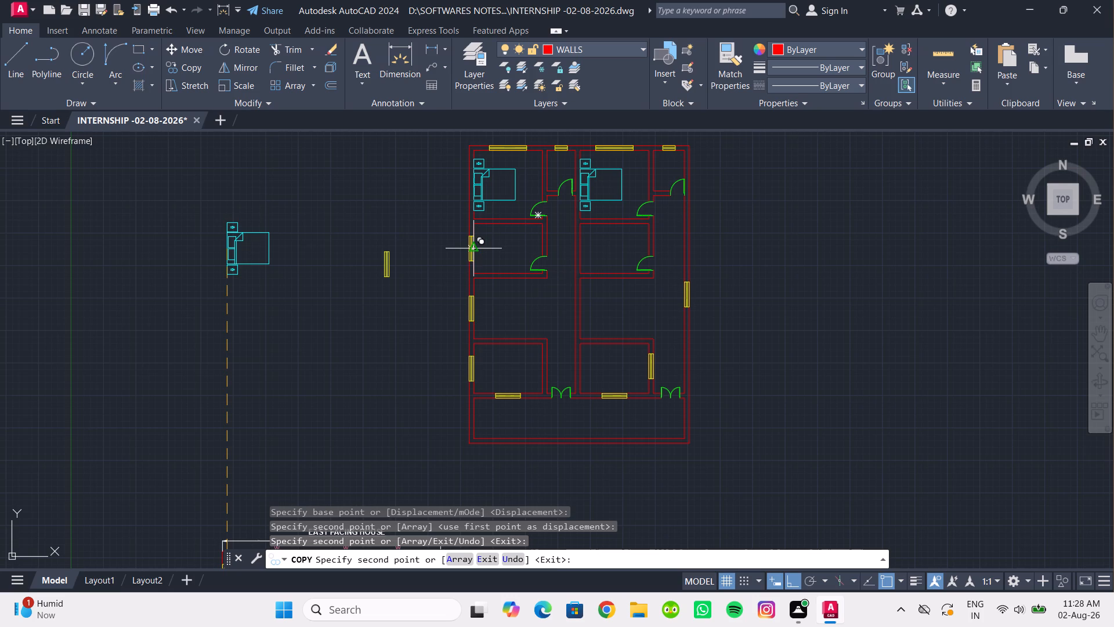
left_click(475, 248)
left_click(584, 247)
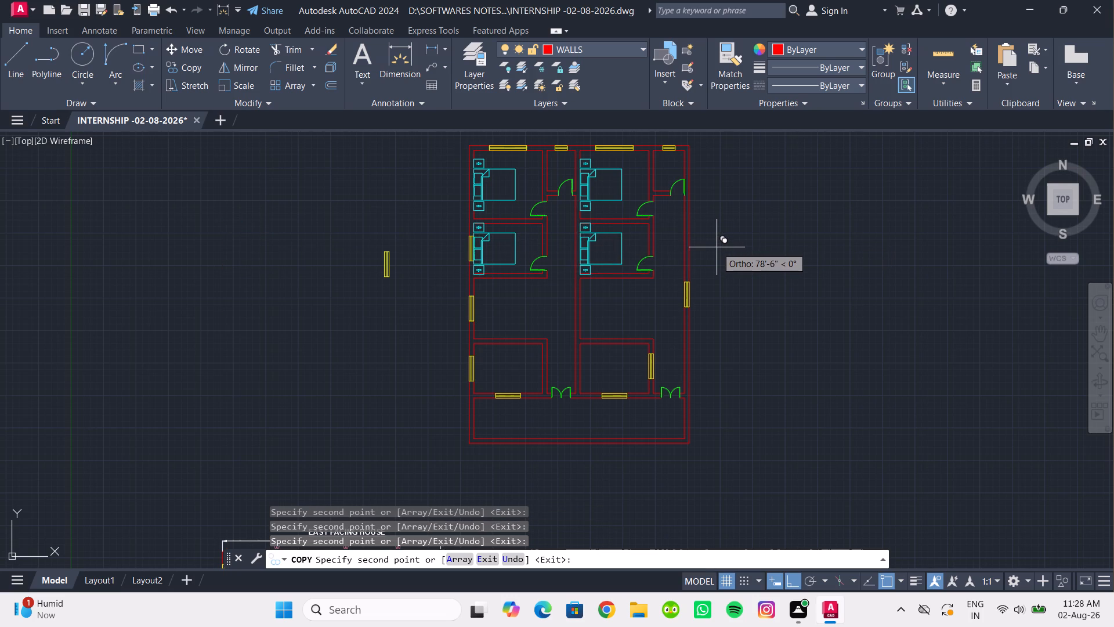
key("Escape")
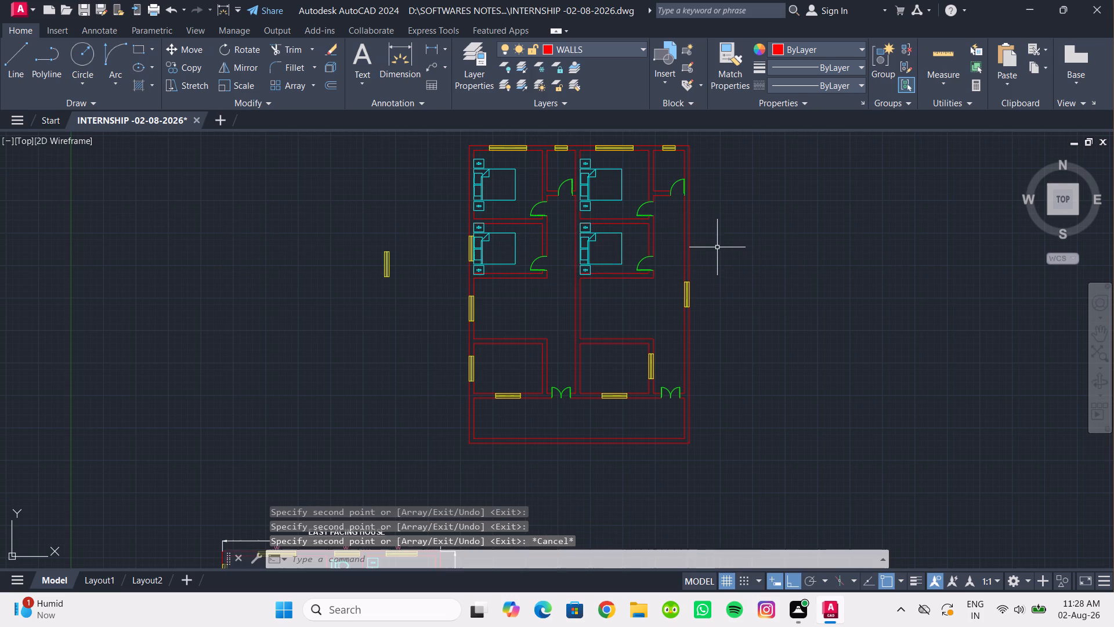
key("Escape")
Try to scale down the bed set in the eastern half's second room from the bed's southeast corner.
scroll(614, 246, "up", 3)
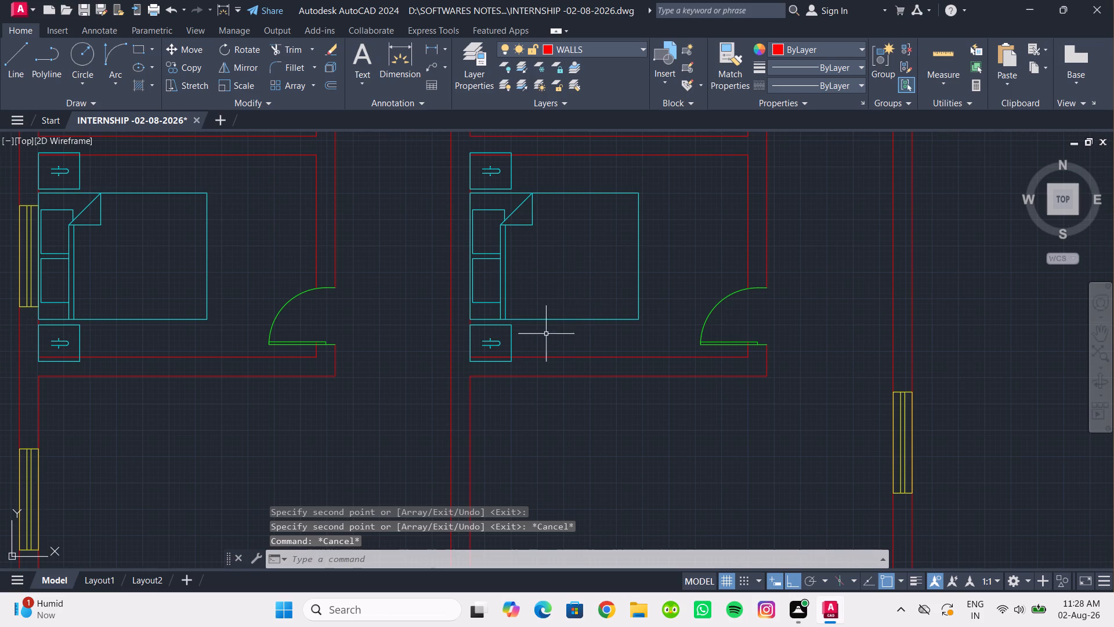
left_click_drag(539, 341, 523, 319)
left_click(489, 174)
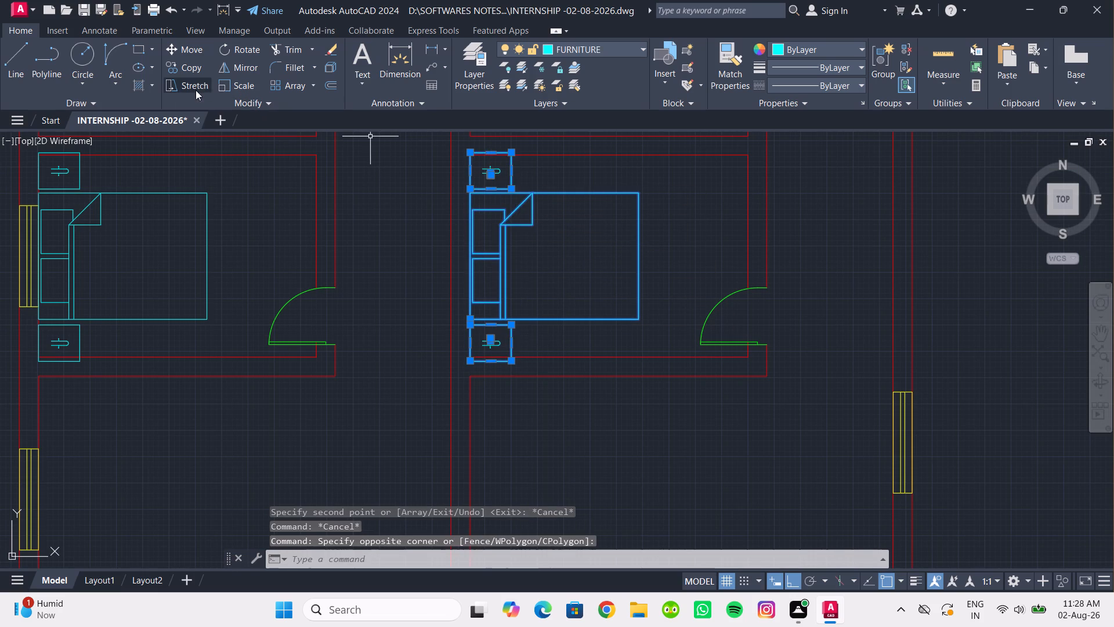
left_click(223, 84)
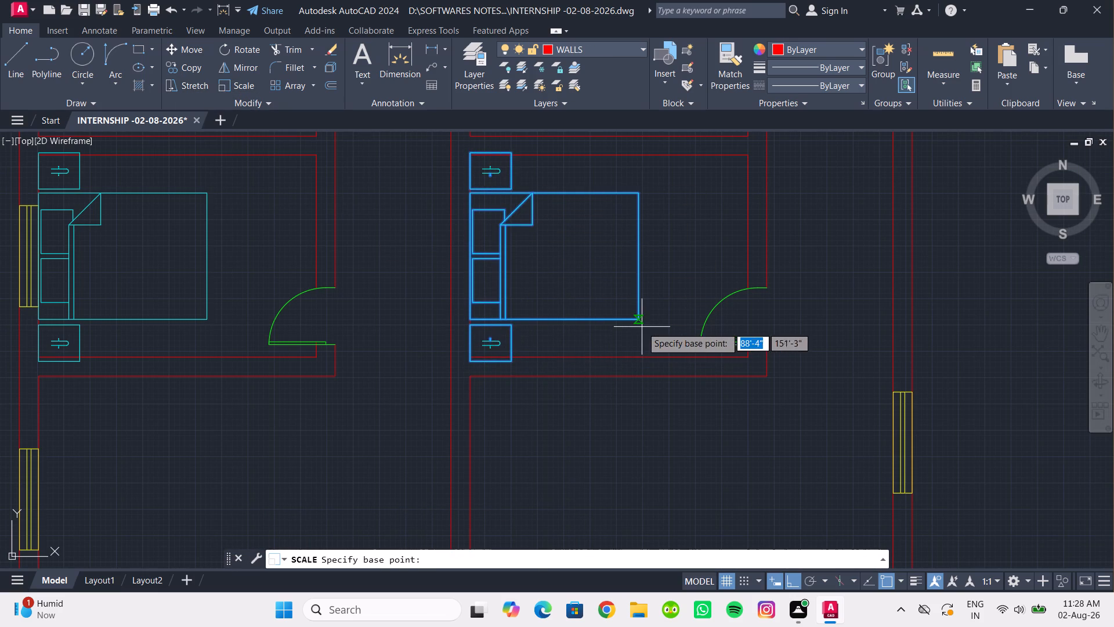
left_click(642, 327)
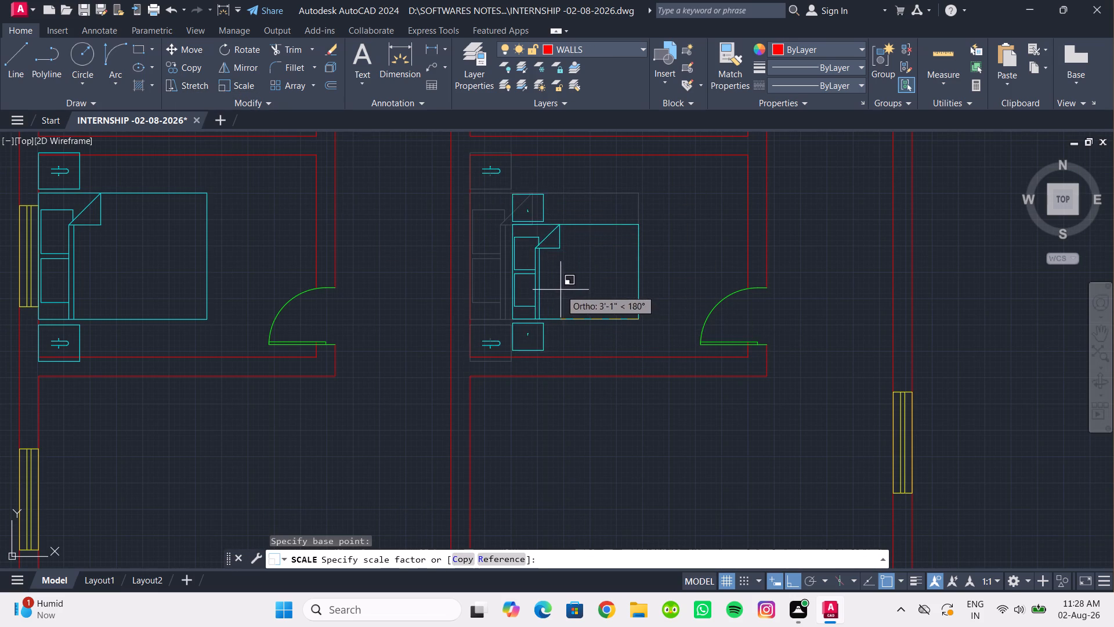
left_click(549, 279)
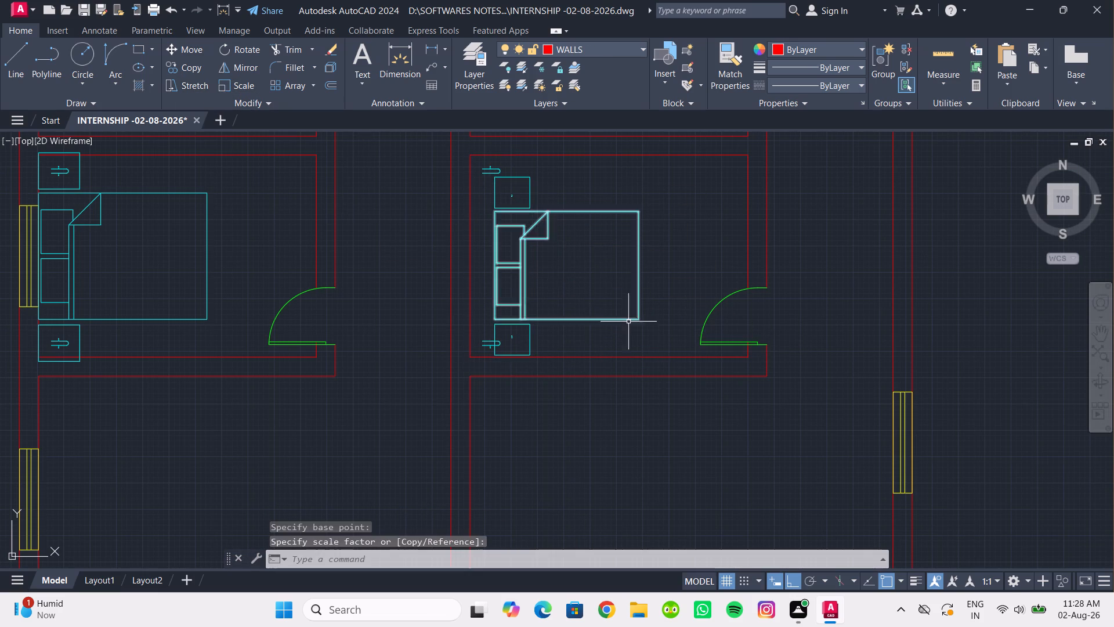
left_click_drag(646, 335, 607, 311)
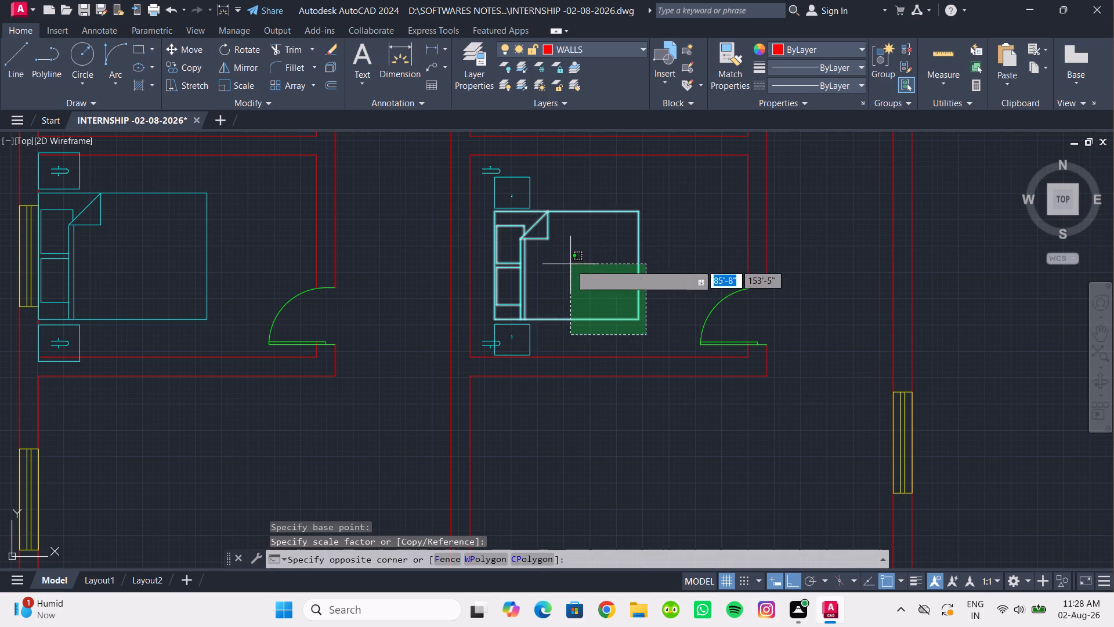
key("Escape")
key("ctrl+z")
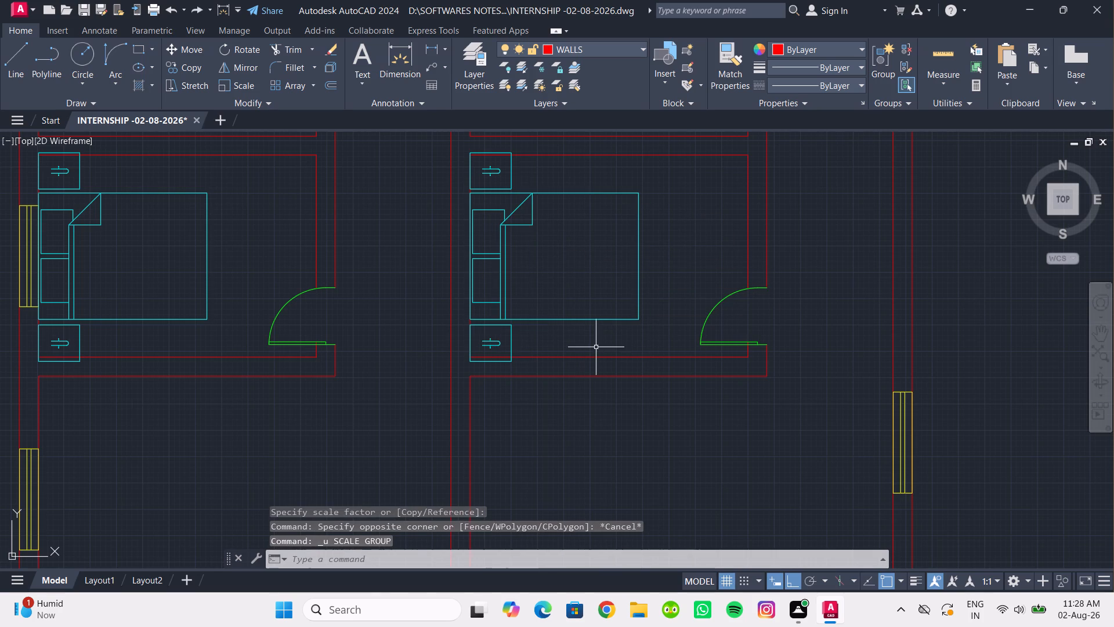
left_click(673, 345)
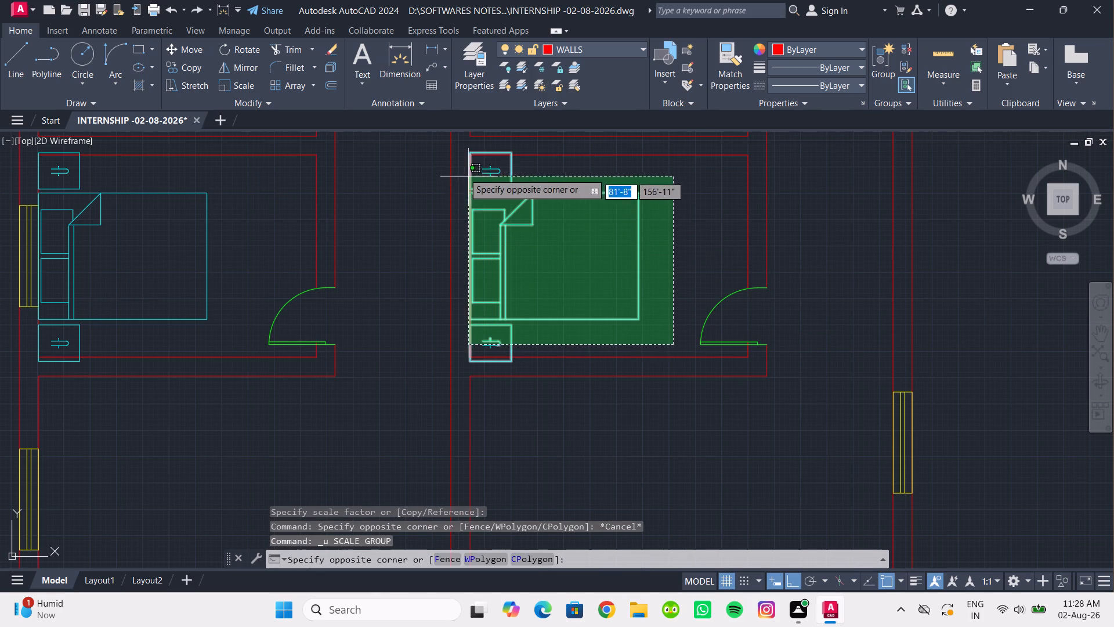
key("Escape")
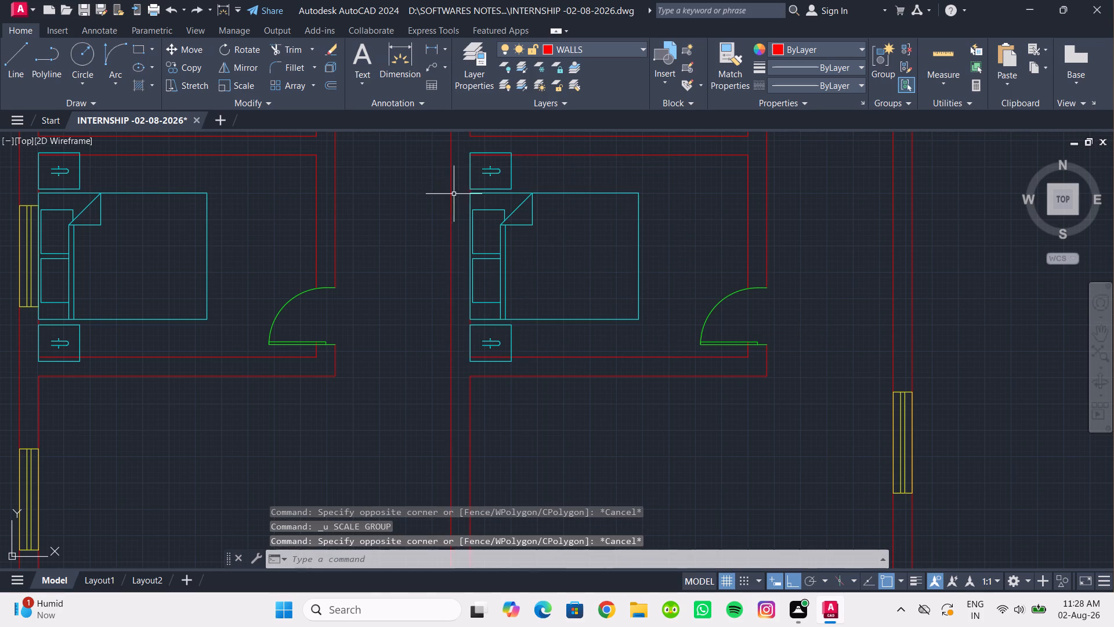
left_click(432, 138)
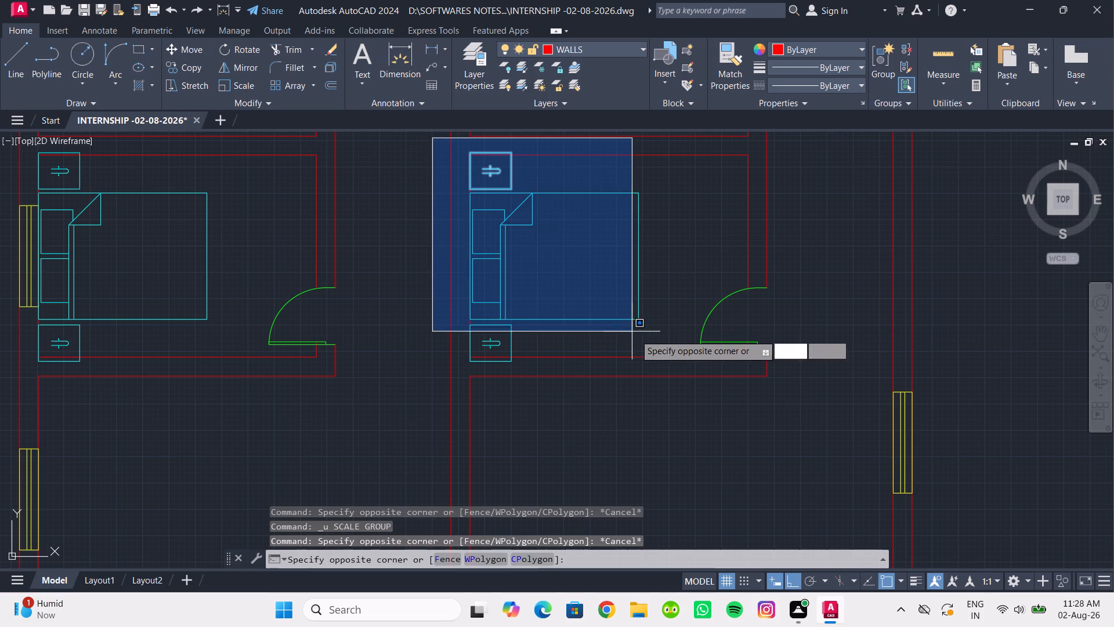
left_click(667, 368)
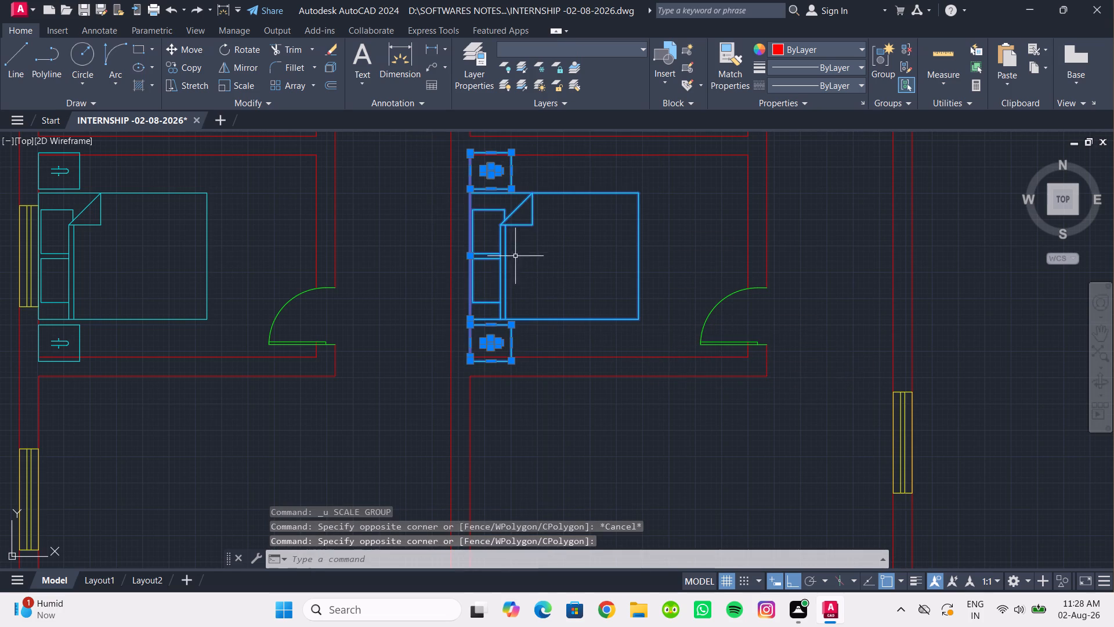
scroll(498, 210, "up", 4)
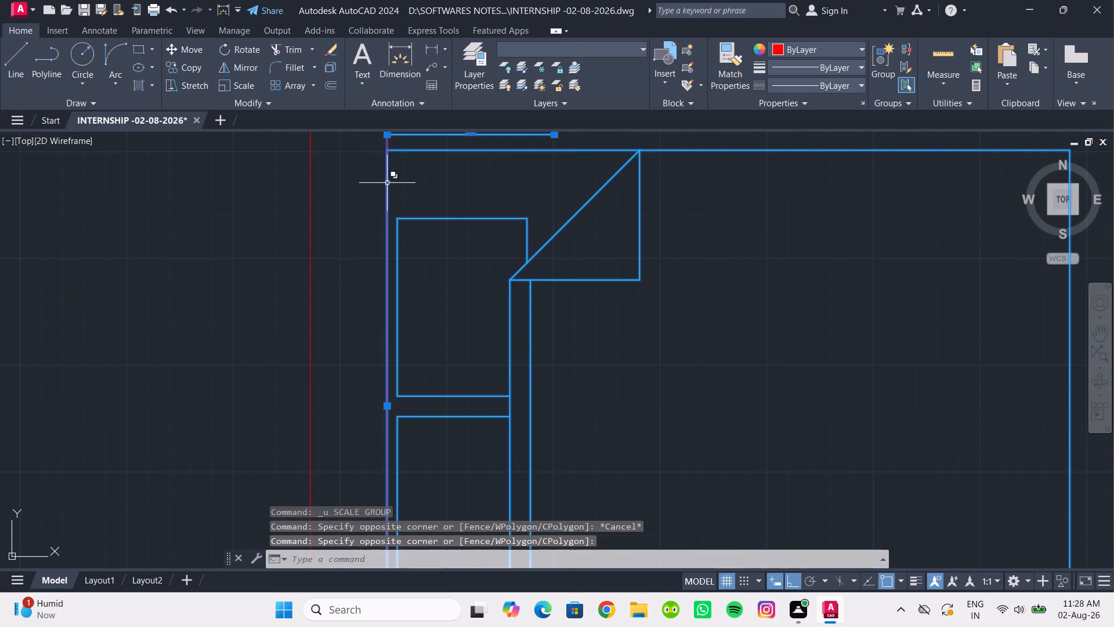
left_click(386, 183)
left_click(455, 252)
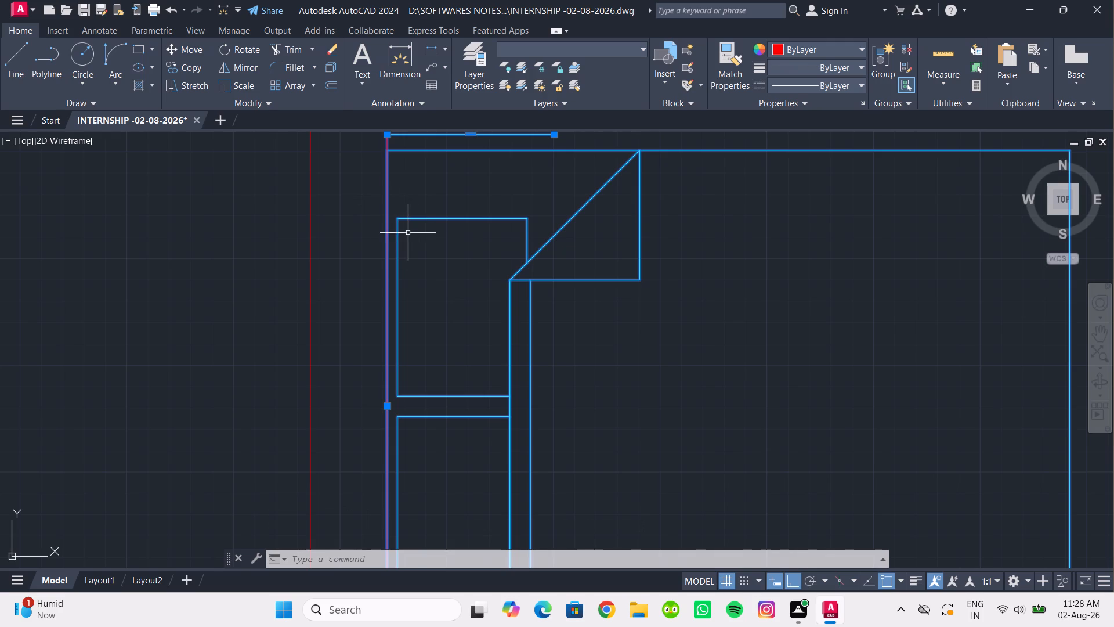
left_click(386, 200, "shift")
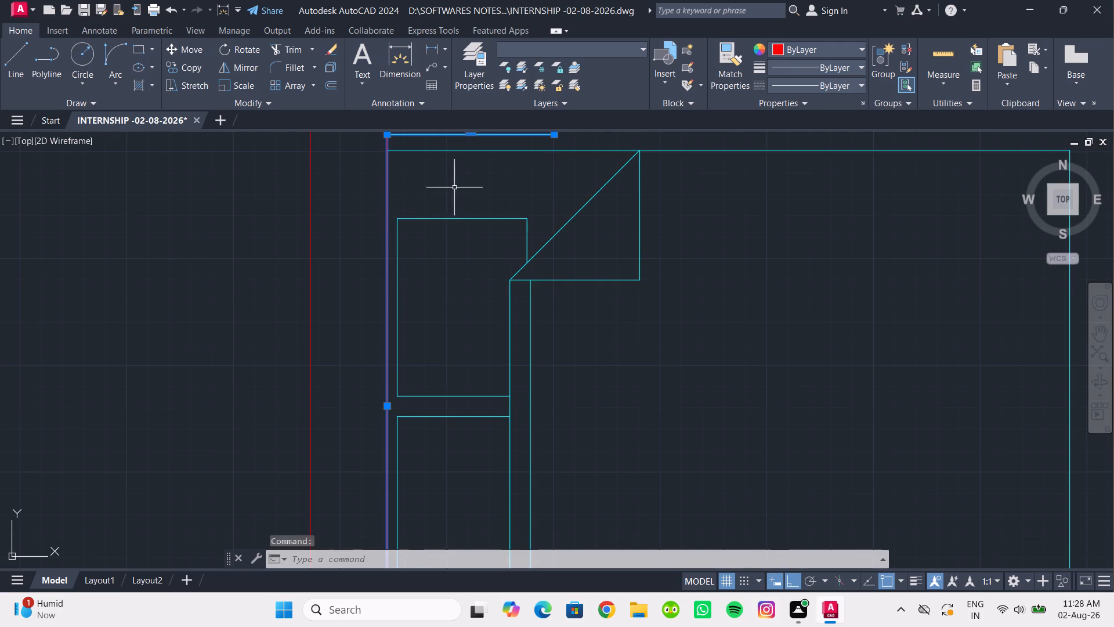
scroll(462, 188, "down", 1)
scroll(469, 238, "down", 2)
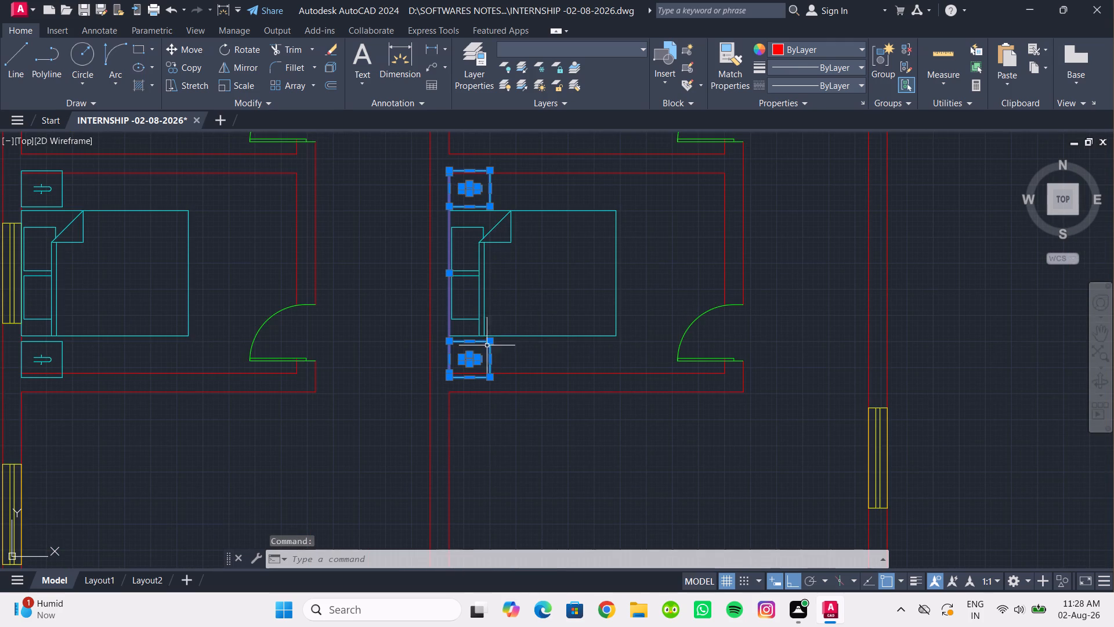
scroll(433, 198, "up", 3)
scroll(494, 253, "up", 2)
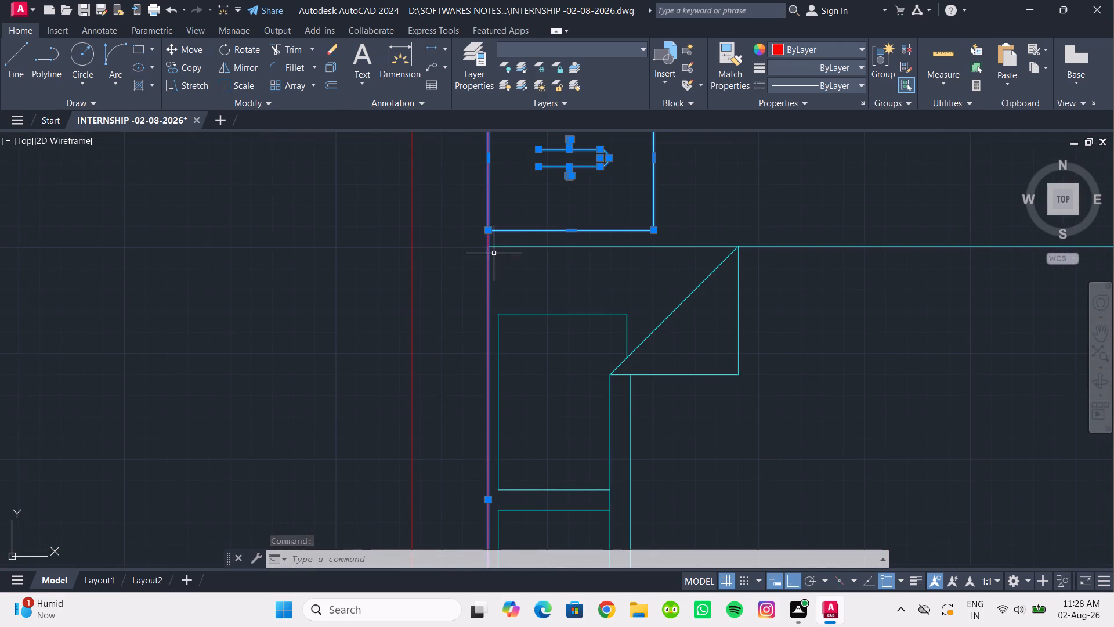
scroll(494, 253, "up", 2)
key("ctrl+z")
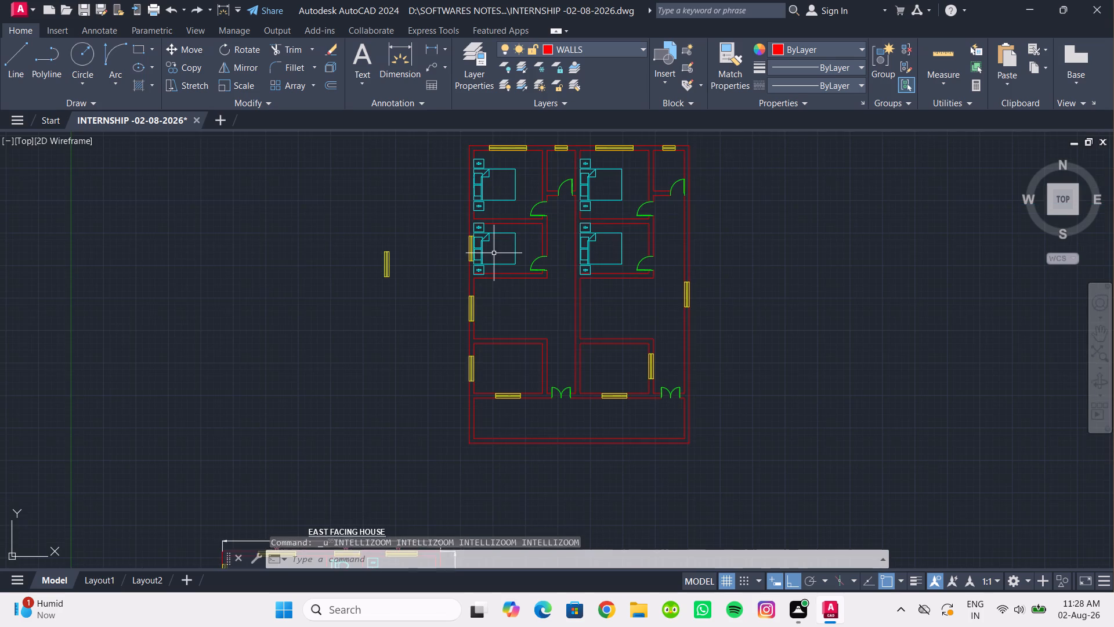
Scale down the bed set with both side tables in the eastern half's second-row room, using the bed's southeast corner as base point.
scroll(617, 250, "up", 2)
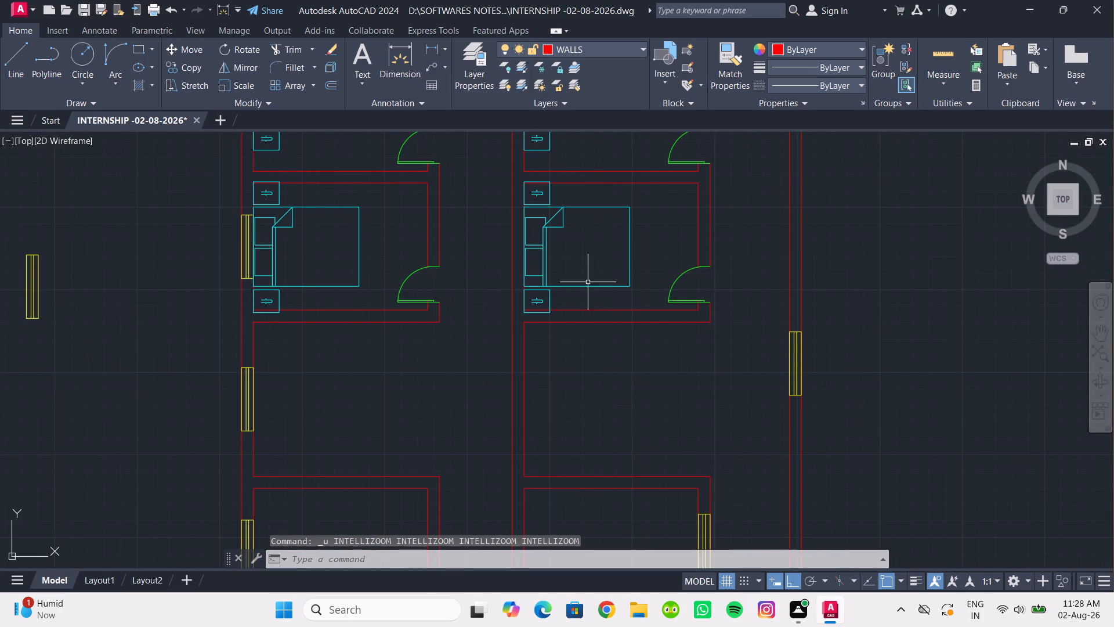
left_click_drag(475, 162, 631, 331)
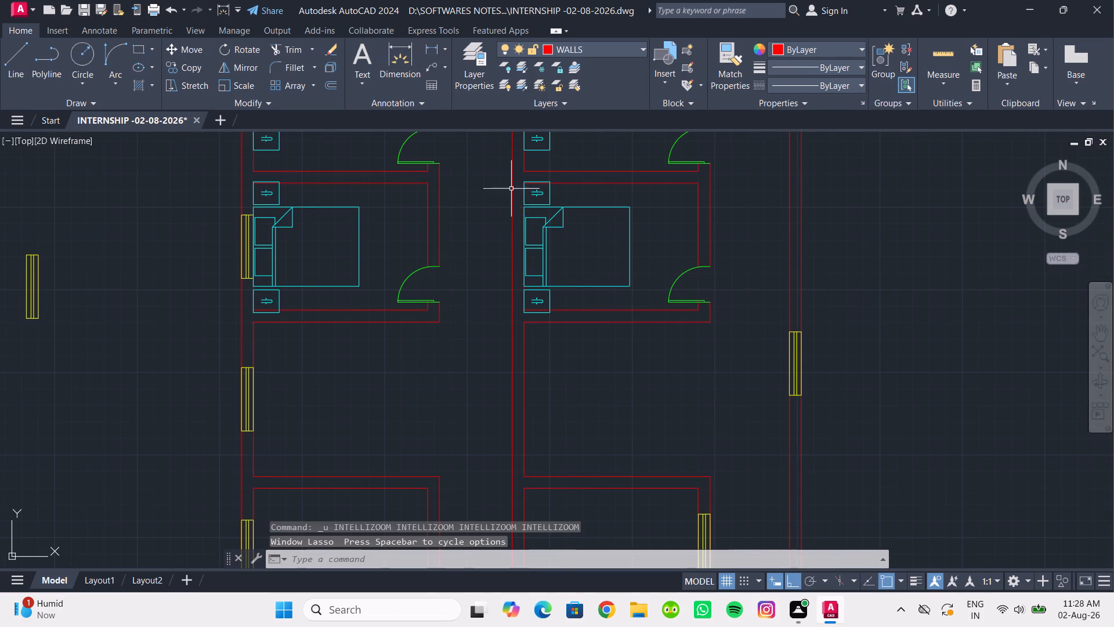
left_click(485, 167)
left_click(647, 328)
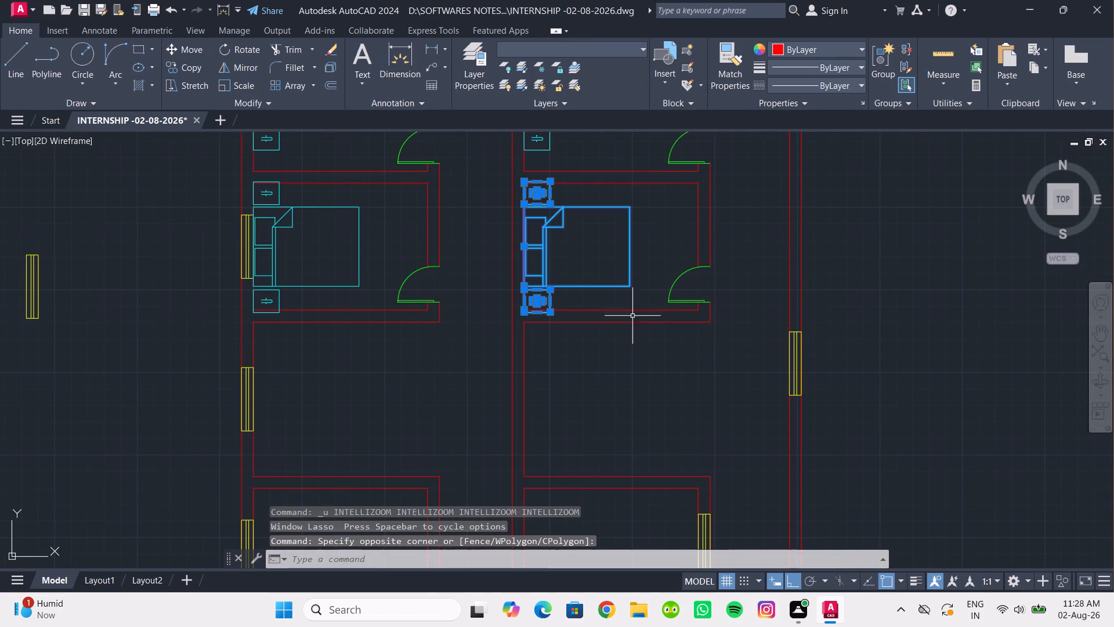
scroll(518, 217, "up", 3)
middle_click_drag(533, 233, 496, 449)
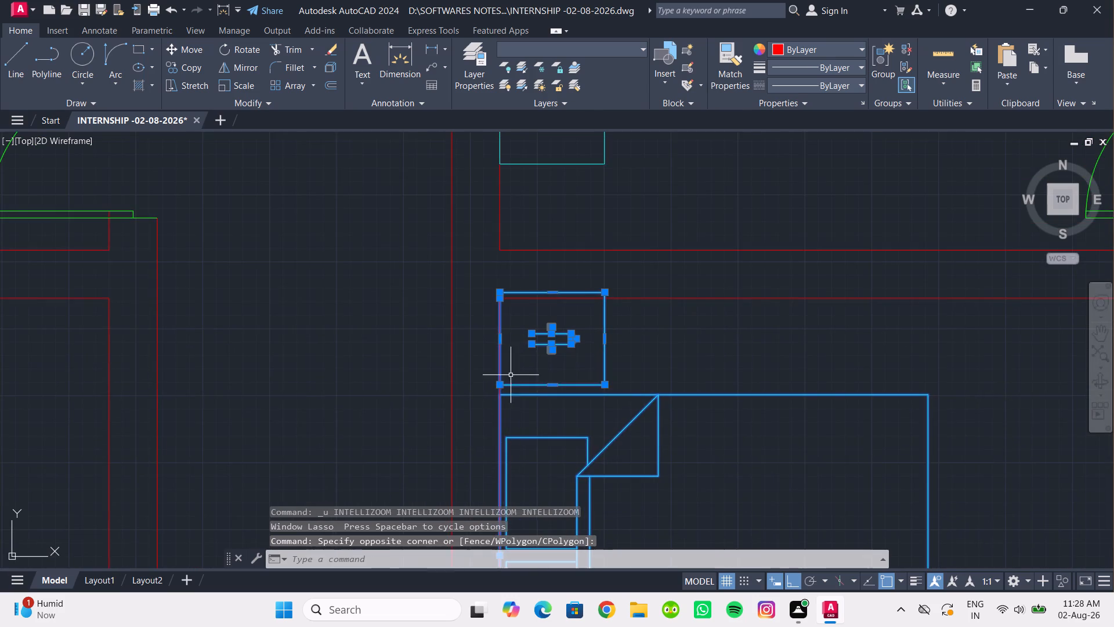
scroll(521, 364, "up", 4, "shift")
middle_click_drag(436, 456, 413, 247, "shift")
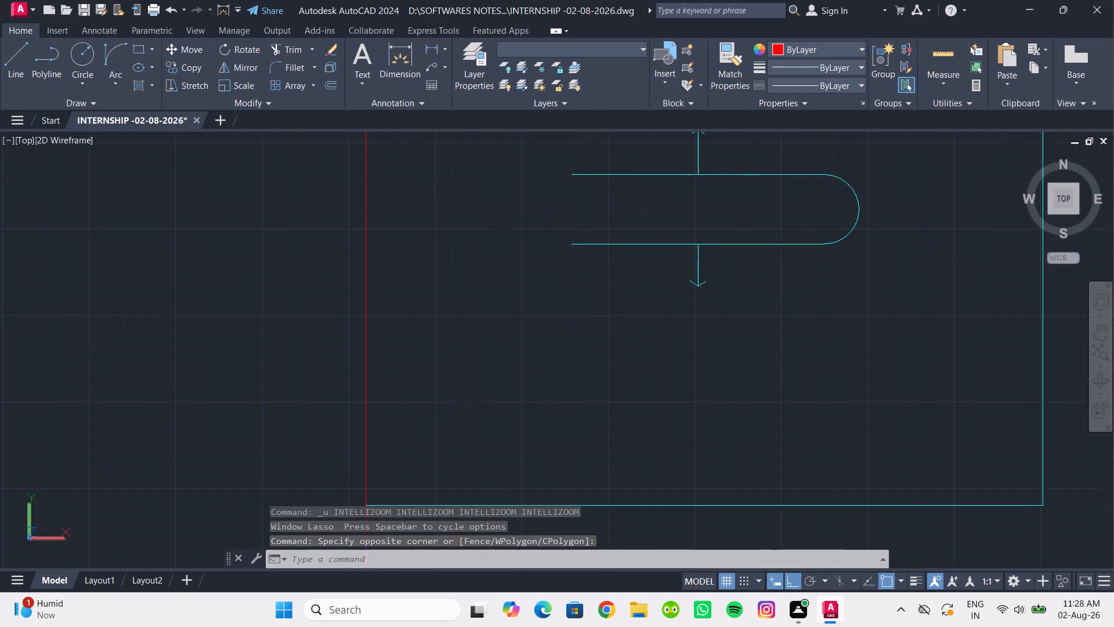
scroll(421, 344, "down", 1)
middle_click_drag(422, 361, 418, 238)
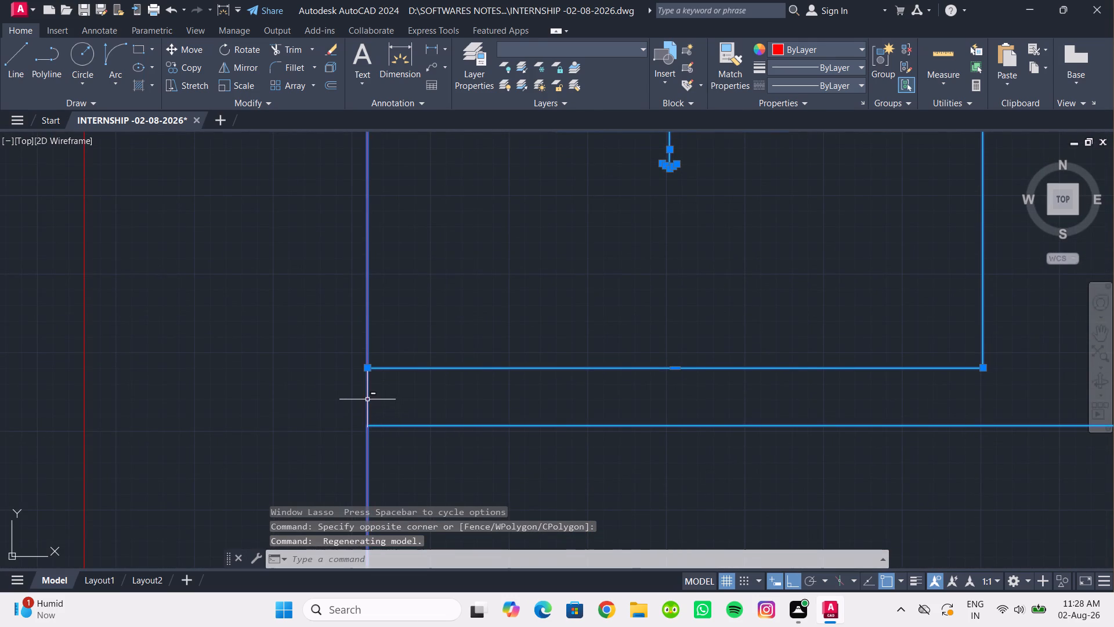
left_click(366, 398, "shift")
scroll(425, 395, "down", 2)
middle_click_drag(425, 395, 368, 286)
scroll(370, 299, "down", 3)
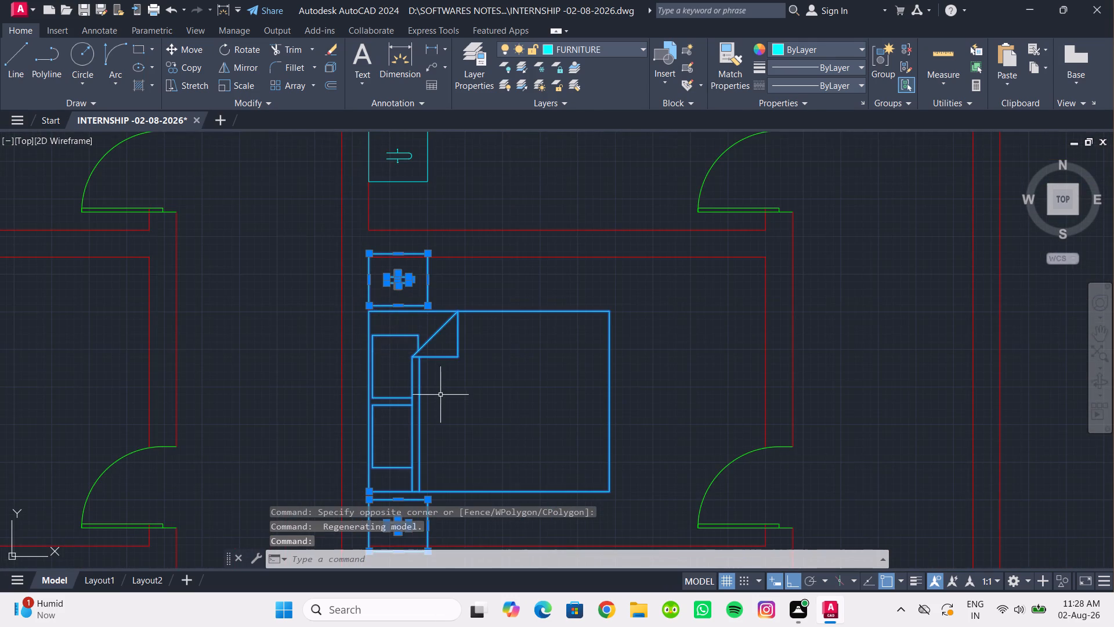
scroll(440, 385, "down", 1)
middle_click_drag(440, 385, 429, 356)
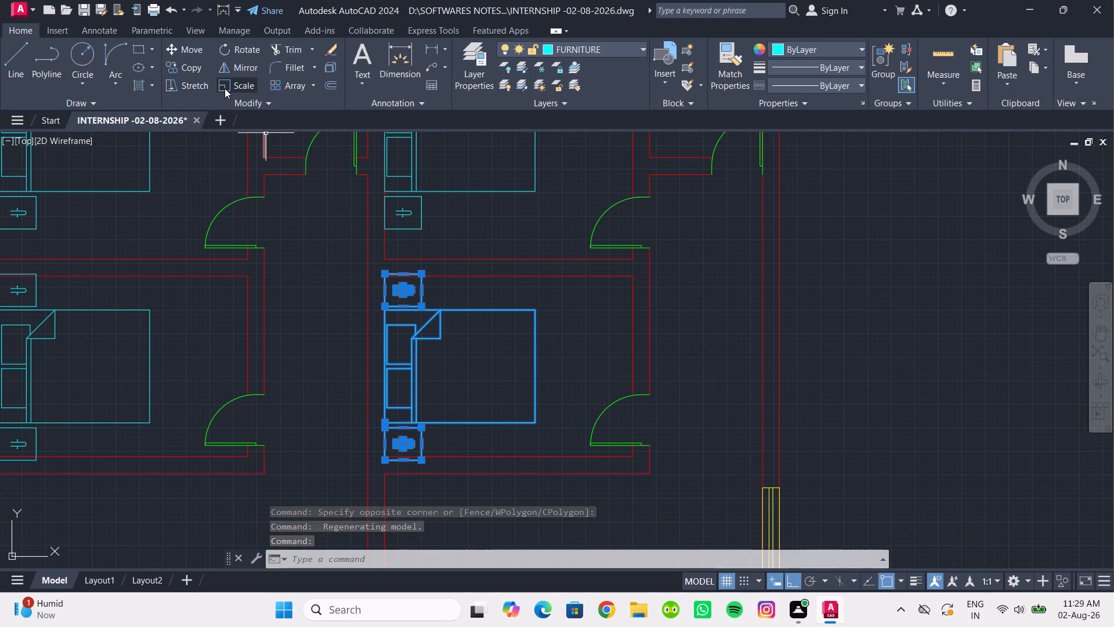
left_click(225, 88)
left_click(538, 421)
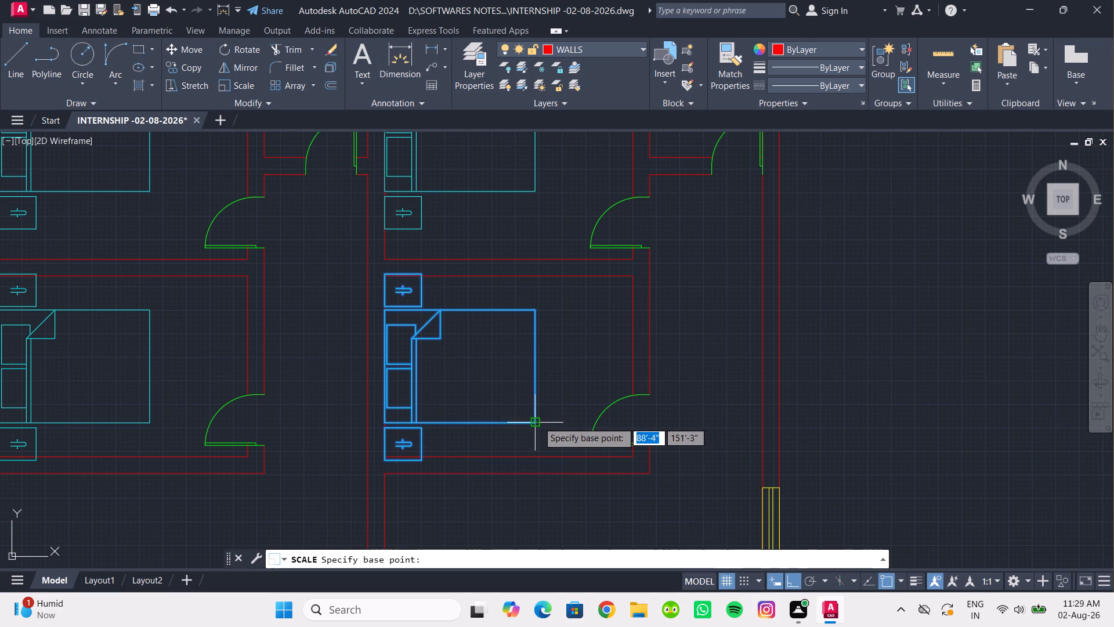
left_click(473, 339)
Move the reduced bed set with Ortho off so the midpoint of its headboard meets the midpoint of the room's west wall.
left_click(565, 444)
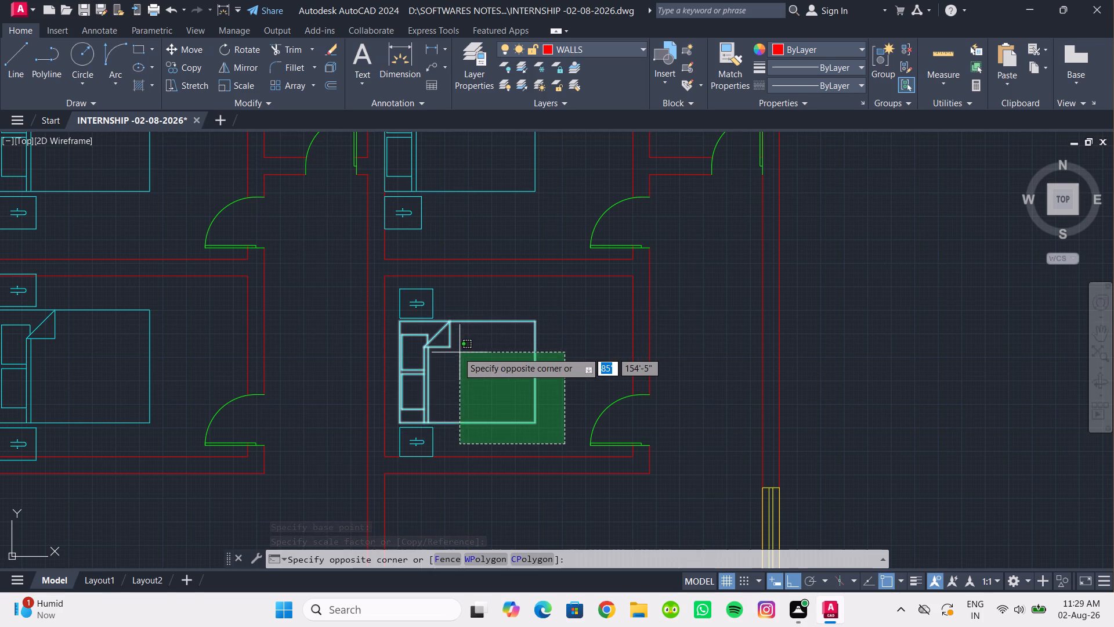
left_click(386, 293)
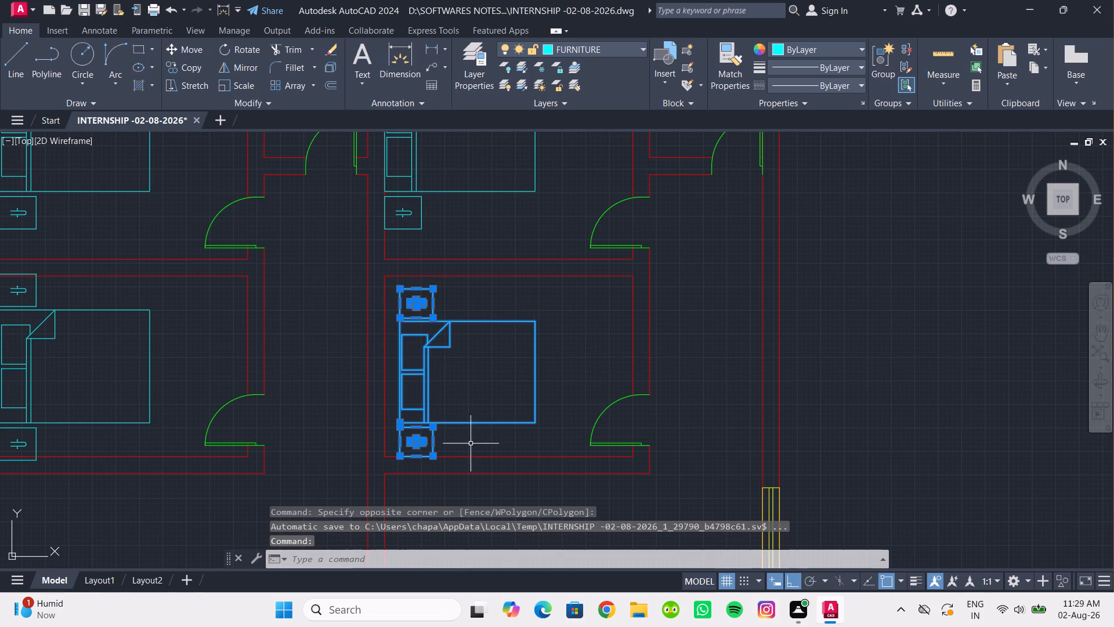
scroll(457, 456, "up", 3)
scroll(369, 428, "up", 3)
scroll(365, 426, "down", 3)
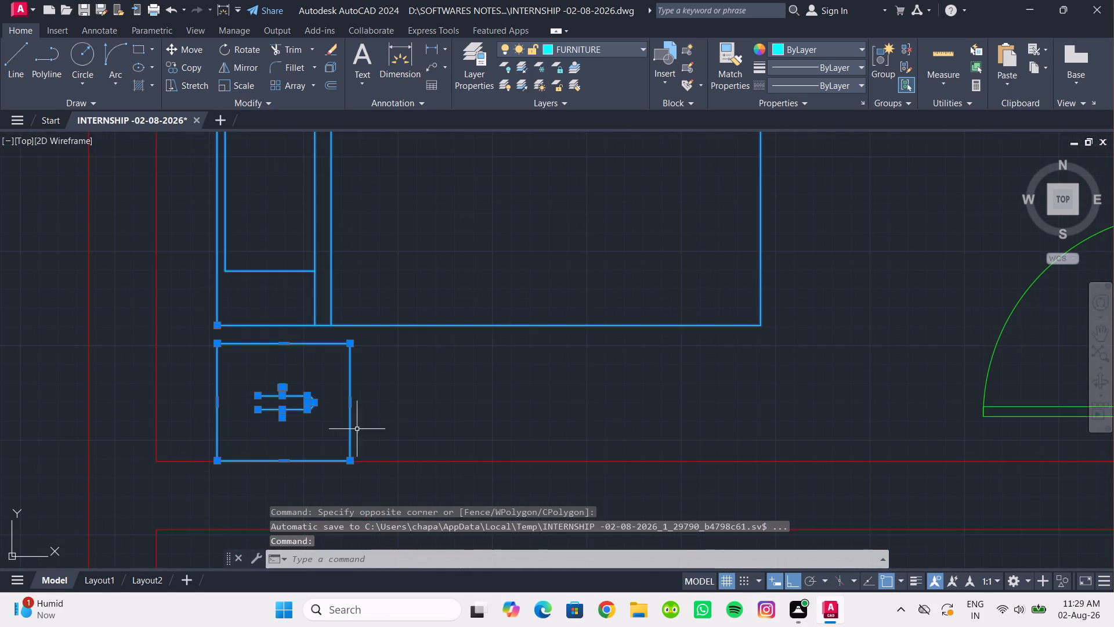
scroll(261, 422, "up", 3)
scroll(331, 408, "up", 3)
left_click_drag(417, 434, 400, 420)
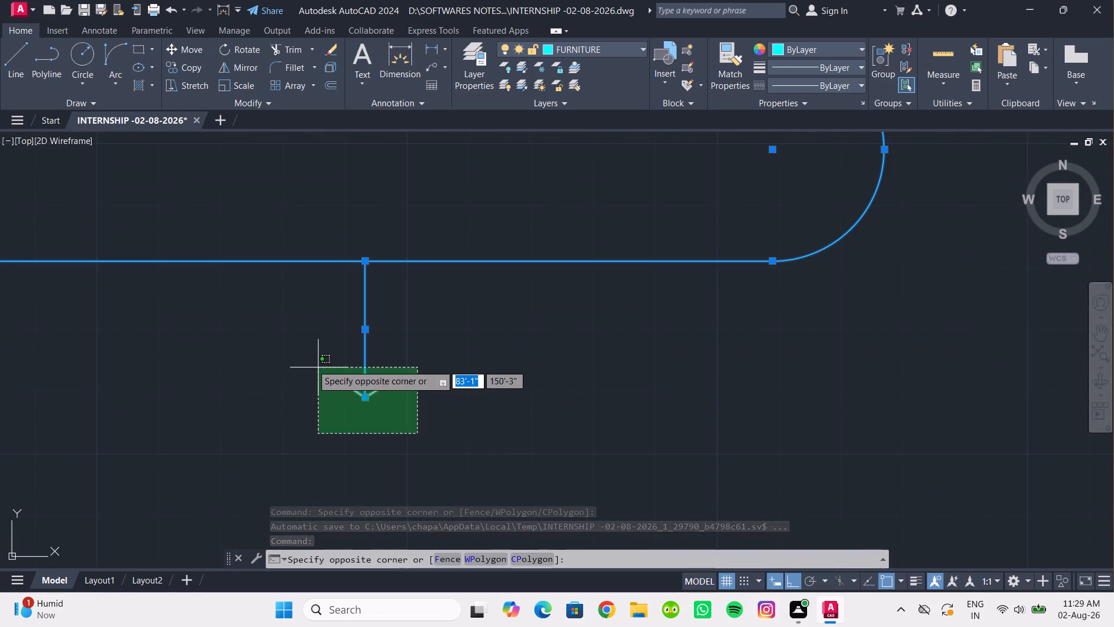
left_click(311, 363)
scroll(407, 407, "down", 5)
middle_click_drag(437, 432, 413, 411)
scroll(414, 412, "down", 3)
middle_click_drag(414, 412, 406, 434)
scroll(284, 352, "down", 1)
middle_click_drag(284, 352, 291, 370)
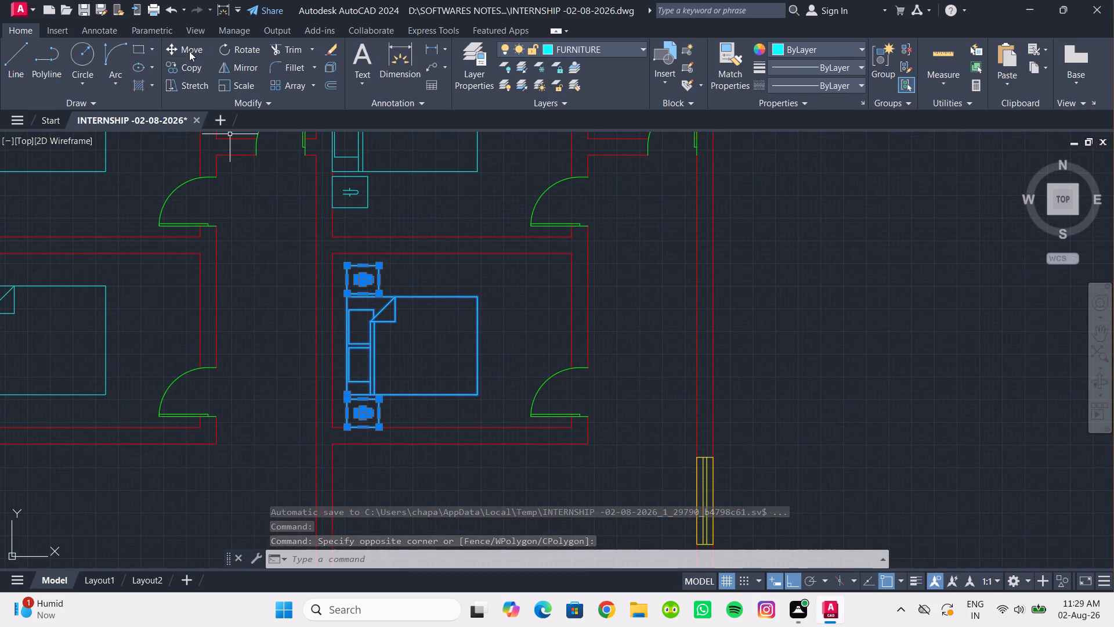
left_click(189, 51)
scroll(352, 362, "up", 2)
left_click(334, 322)
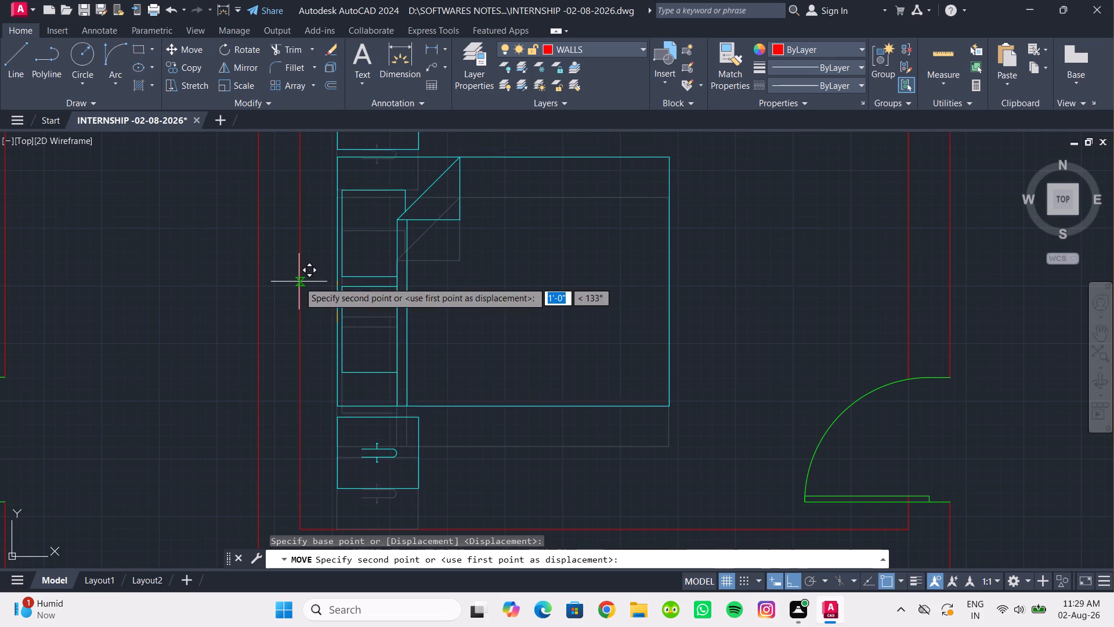
scroll(303, 271, "down", 1)
middle_click_drag(303, 271, 303, 296)
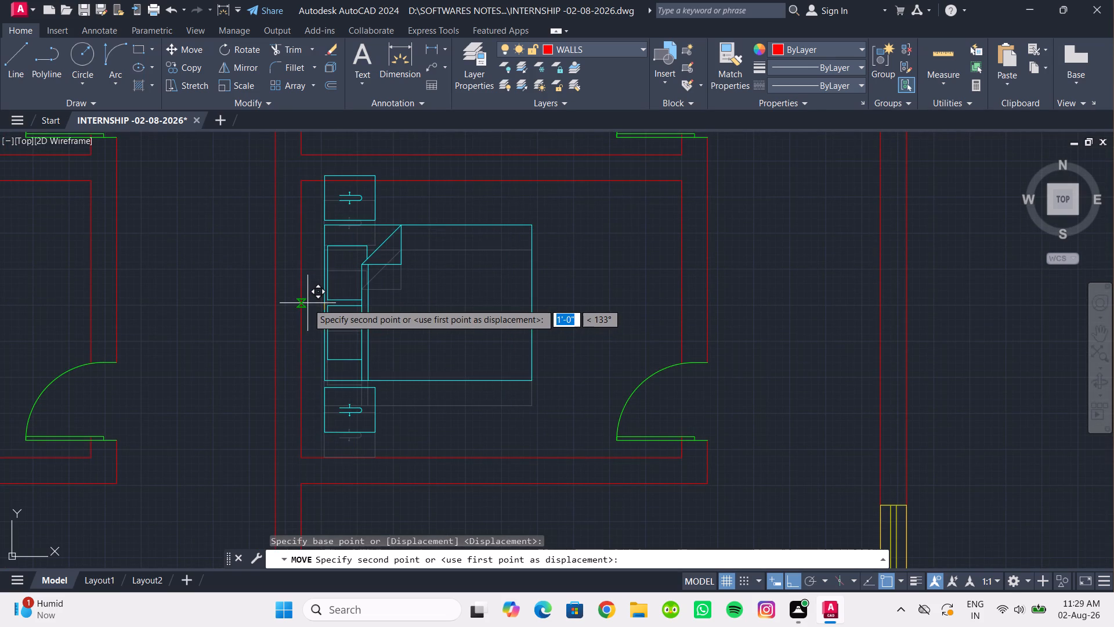
scroll(308, 303, "up", 2)
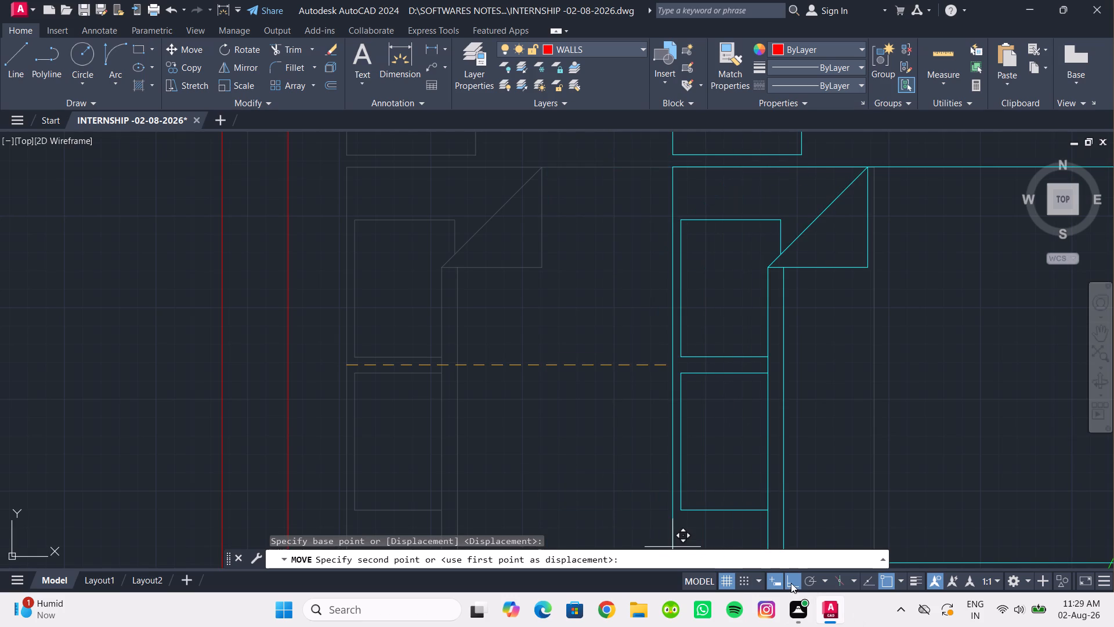
left_click(791, 583)
scroll(403, 381, "down", 3)
middle_click(403, 381)
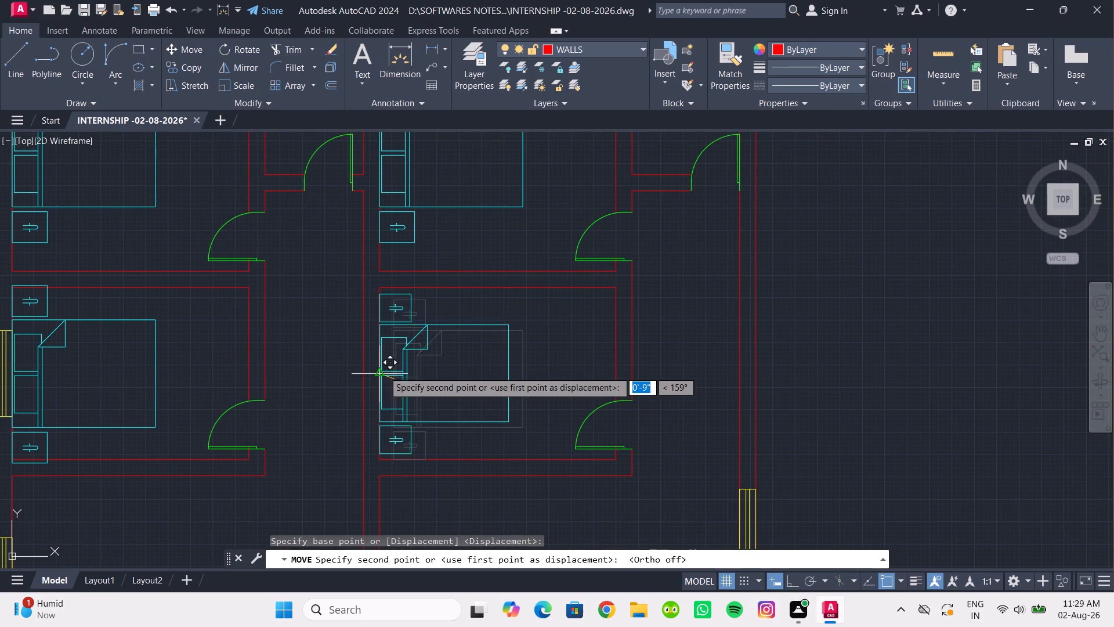
left_click(382, 370)
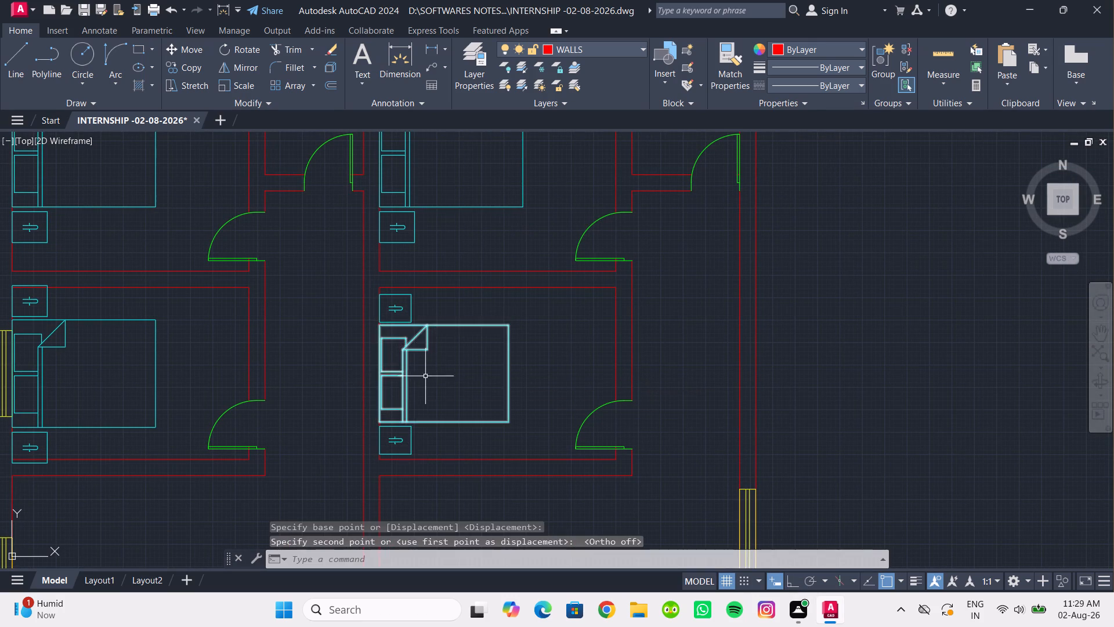
Delete the full-size bed and both its side tables from the western half's second-row room.
scroll(429, 378, "down", 1)
scroll(198, 423, "up", 2)
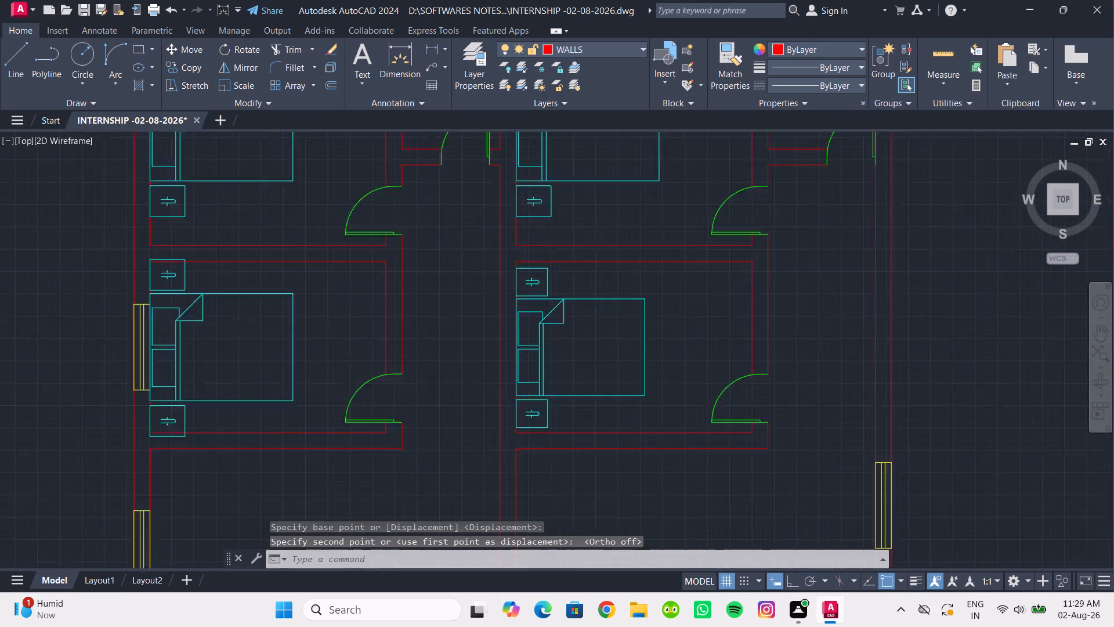
scroll(198, 423, "up", 1)
left_click_drag(174, 420, 142, 400)
left_click(95, 379)
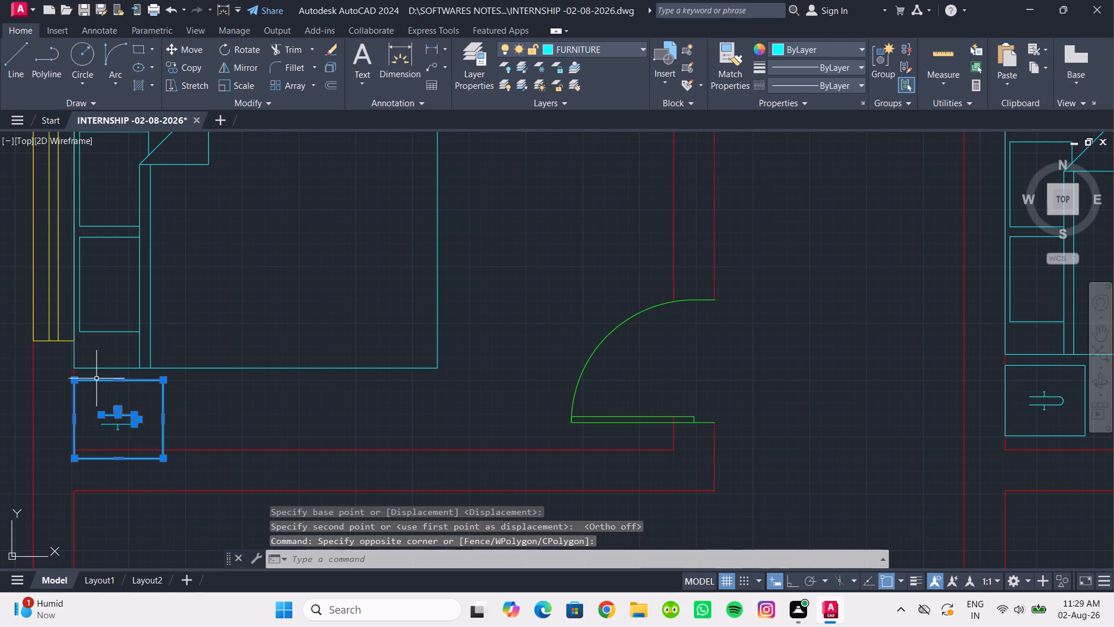
key("Delete")
left_click_drag(138, 443, 124, 431)
left_click(95, 399)
key("Delete")
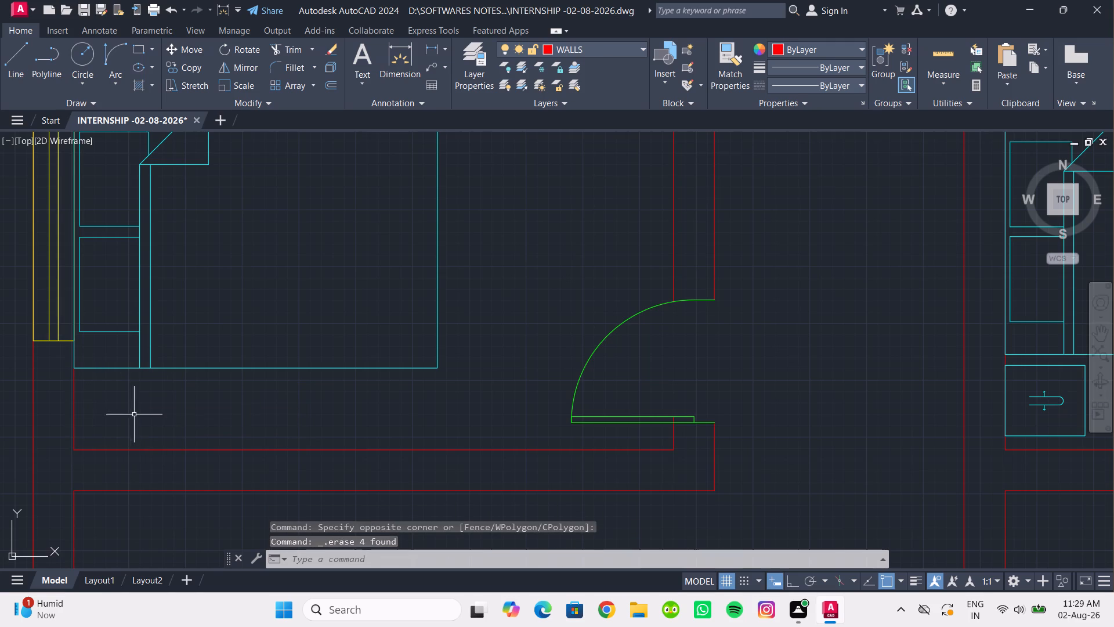
left_click_drag(138, 417, 121, 400)
left_click(117, 290)
key("Delete")
scroll(186, 323, "down", 2)
middle_click_drag(186, 323, 188, 407)
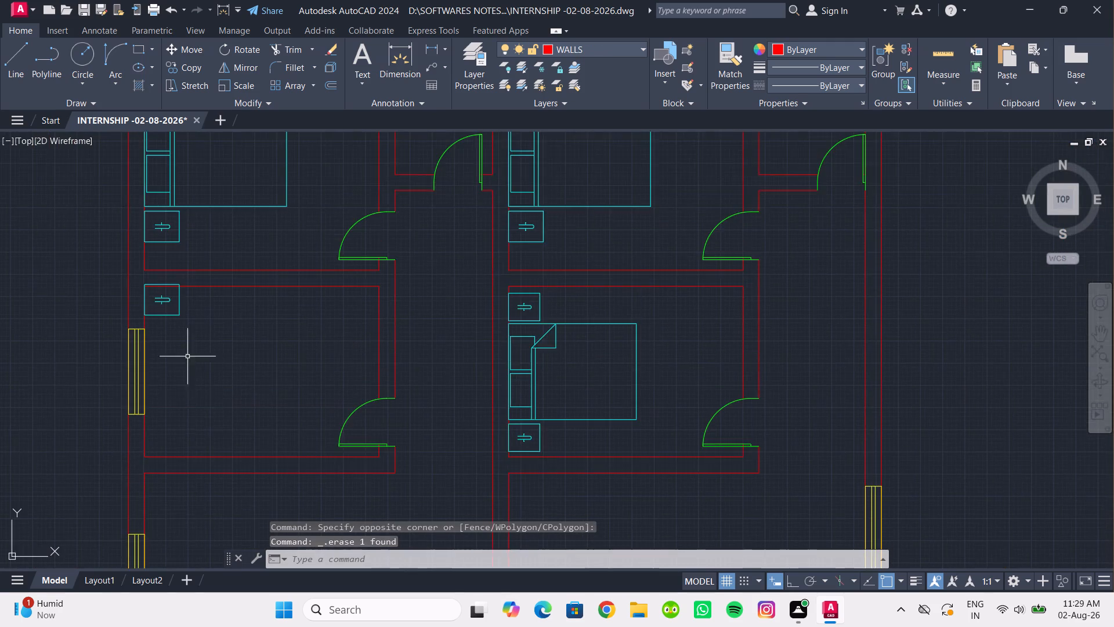
scroll(187, 352, "up", 2)
middle_click_drag(186, 331, 215, 440)
left_click_drag(212, 439, 196, 423)
left_click(139, 317)
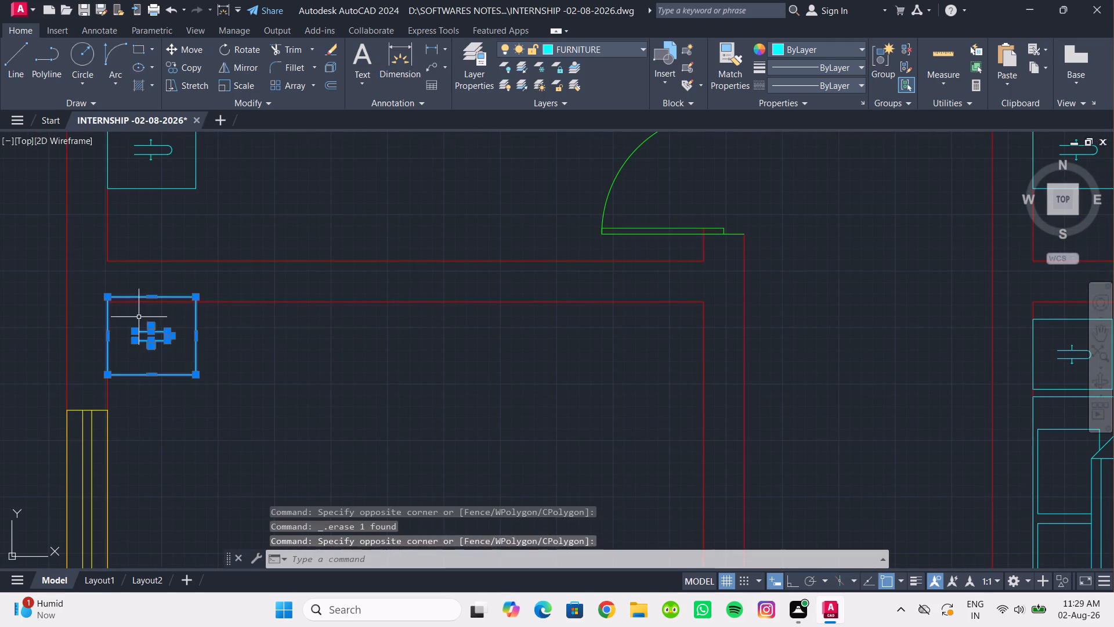
key("Delete")
scroll(203, 381, "down", 2)
middle_click_drag(204, 381, 142, 338)
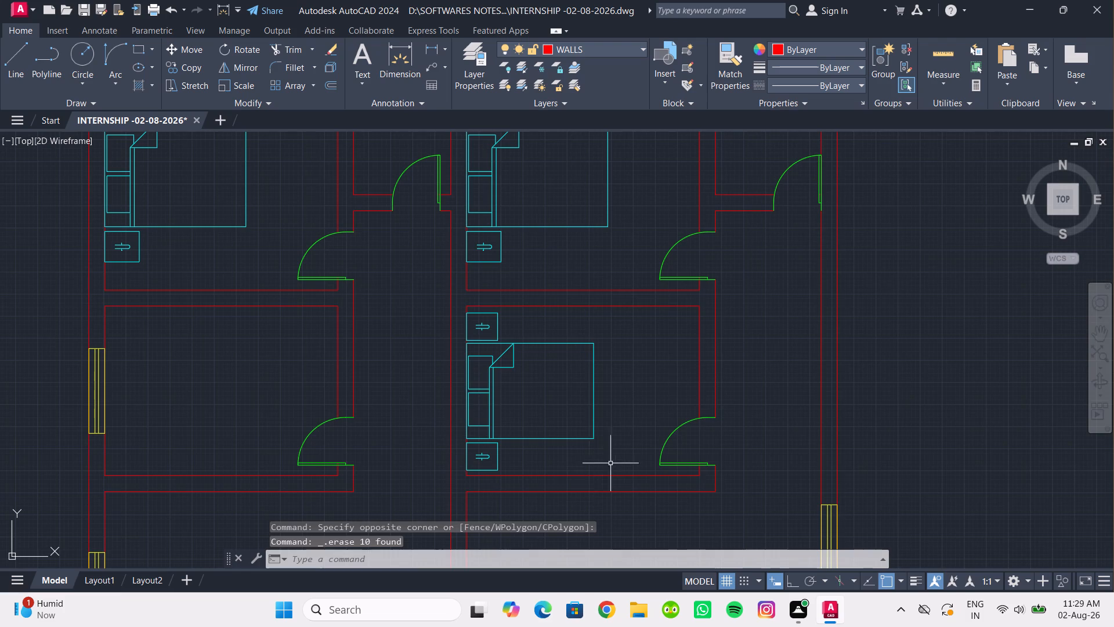
Copy the reduced bed set into the western half's second-row room, placing its headboard midpoint at the middle of the west wall.
left_click(619, 463)
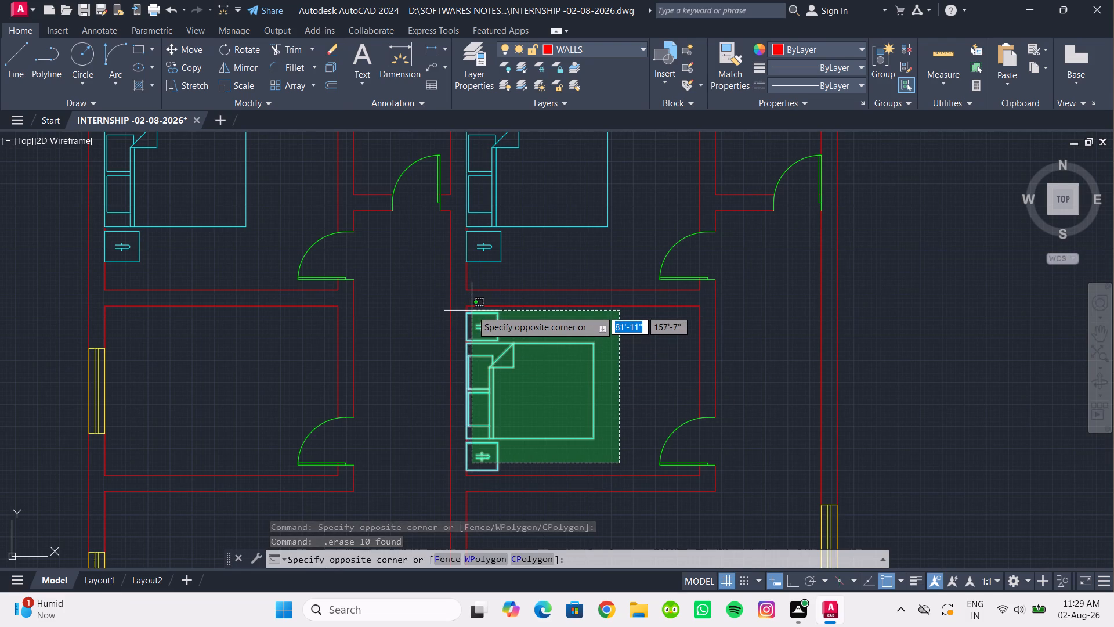
left_click(472, 311)
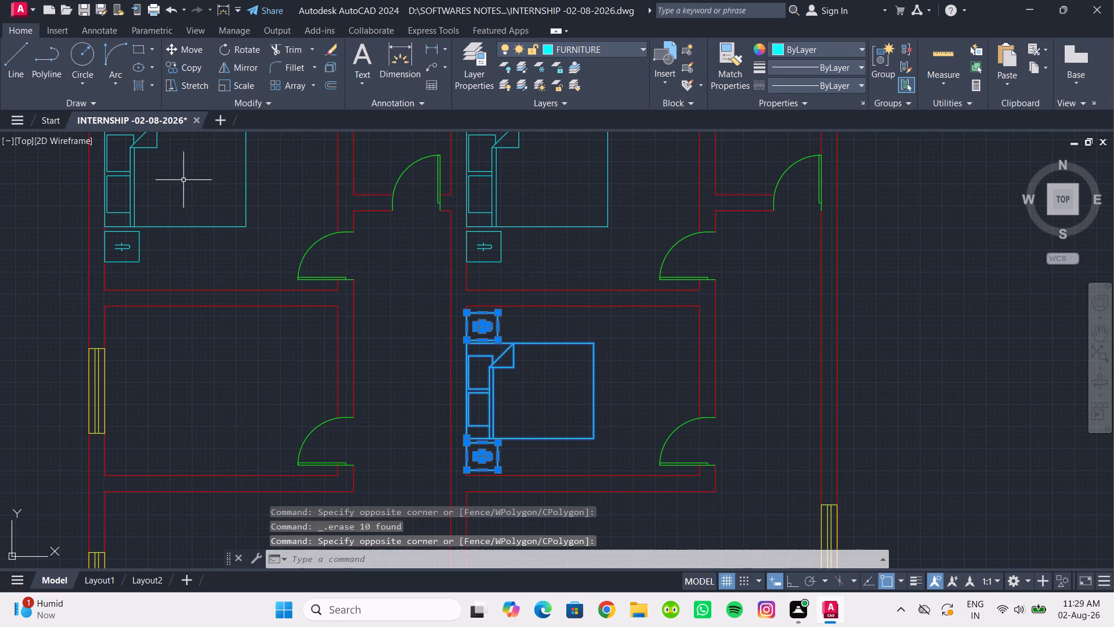
left_click(182, 71)
scroll(473, 387, "up", 2)
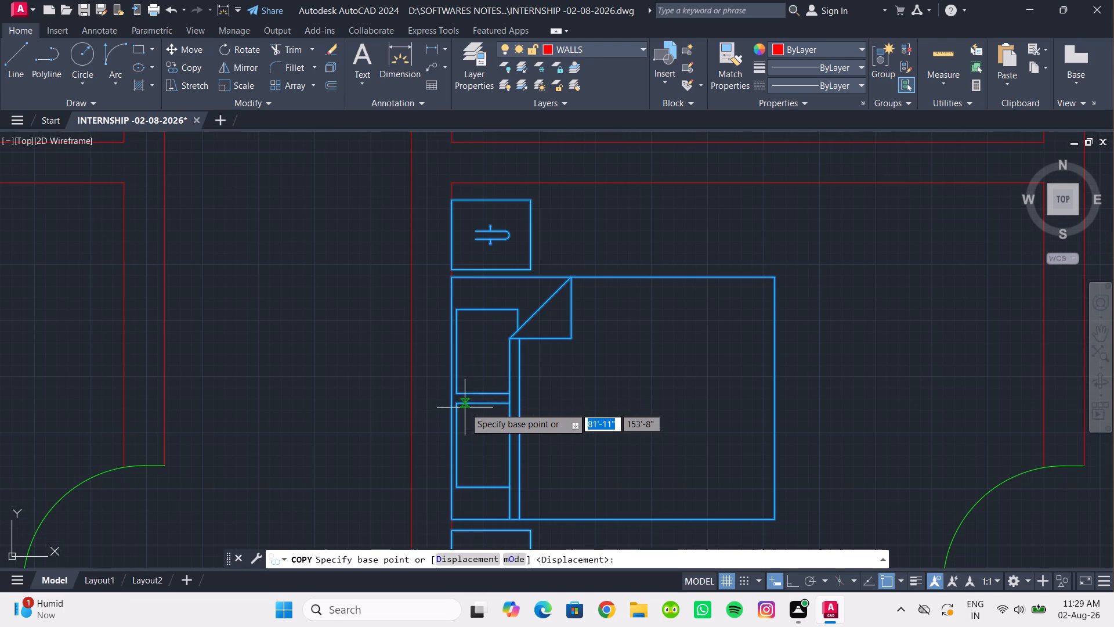
left_click(454, 398)
scroll(345, 326, "down", 3)
middle_click_drag(345, 326, 574, 363)
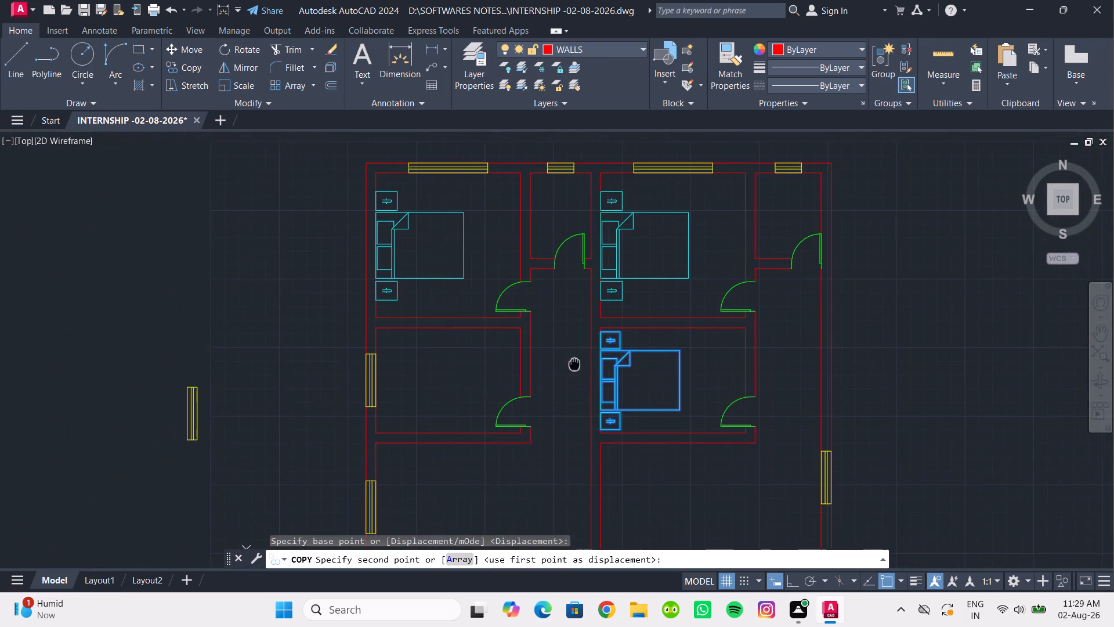
scroll(406, 363, "up", 3)
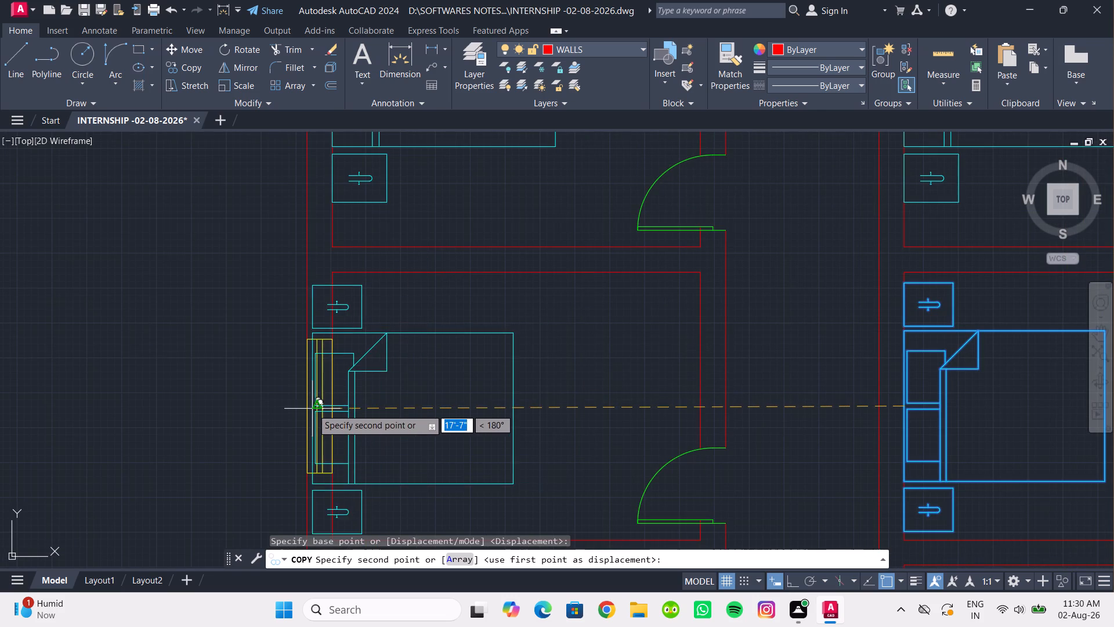
left_click(332, 410)
scroll(405, 409, "down", 2)
middle_click_drag(406, 410, 397, 401)
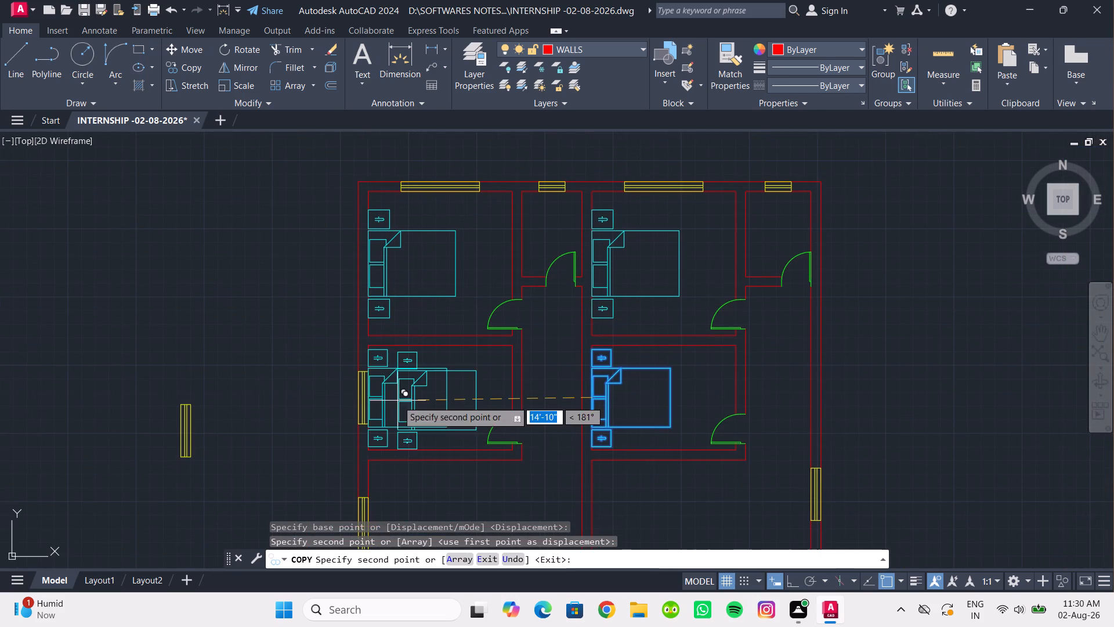
key("Escape")
key("Escape")
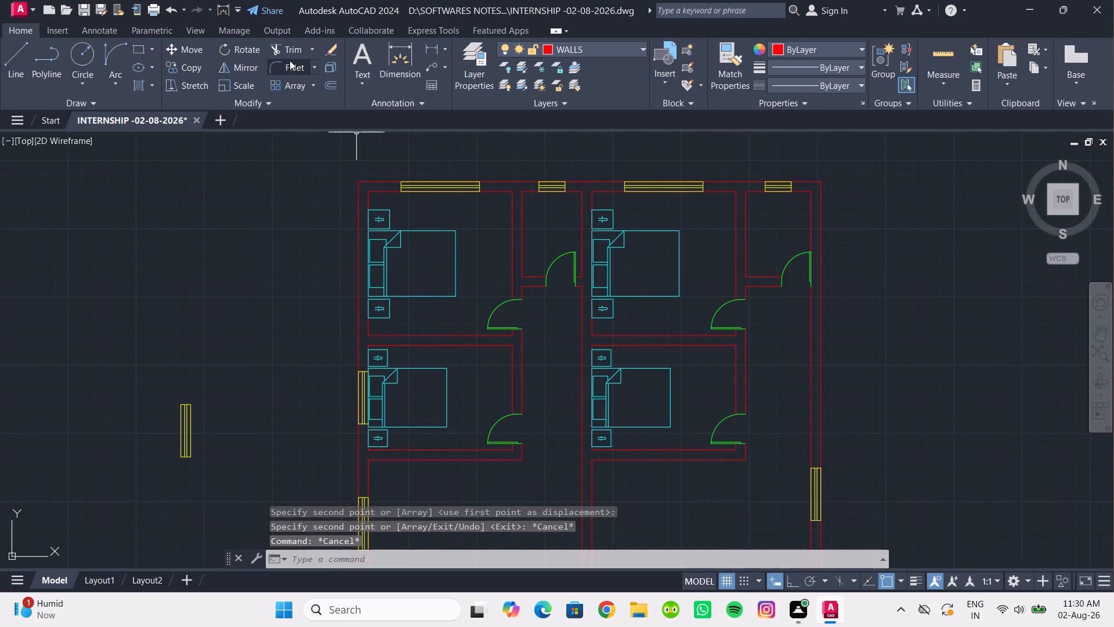
Use Fillet in Multiple mode to round off the open west ends of both side-table lamp symbols in the western half's first-row bedroom.
left_click(285, 62)
scroll(381, 221, "up", 7)
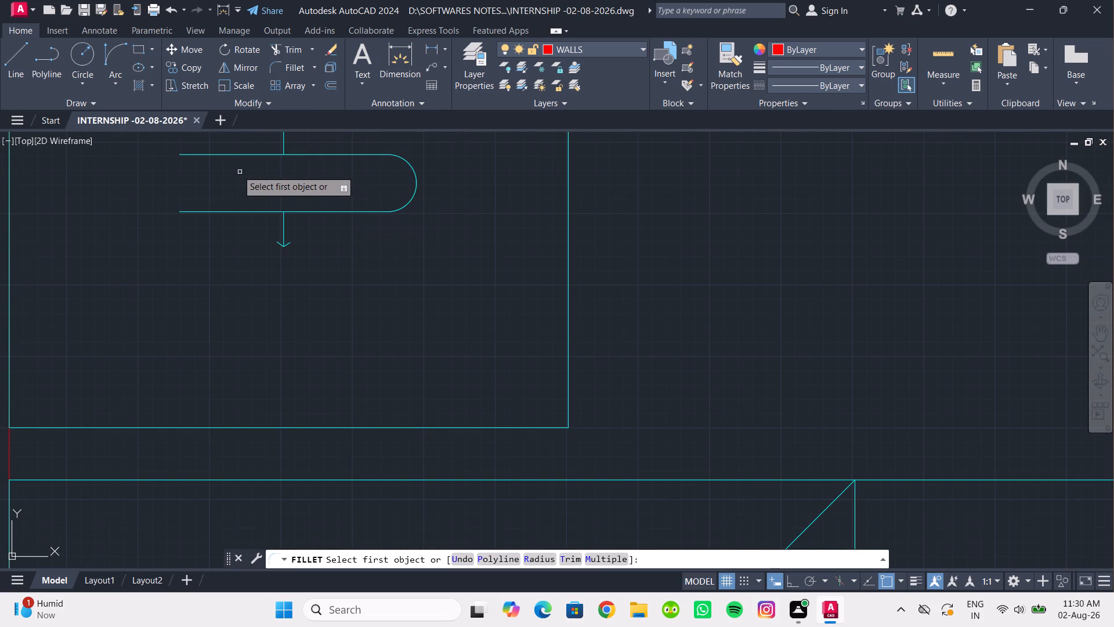
left_click(600, 554)
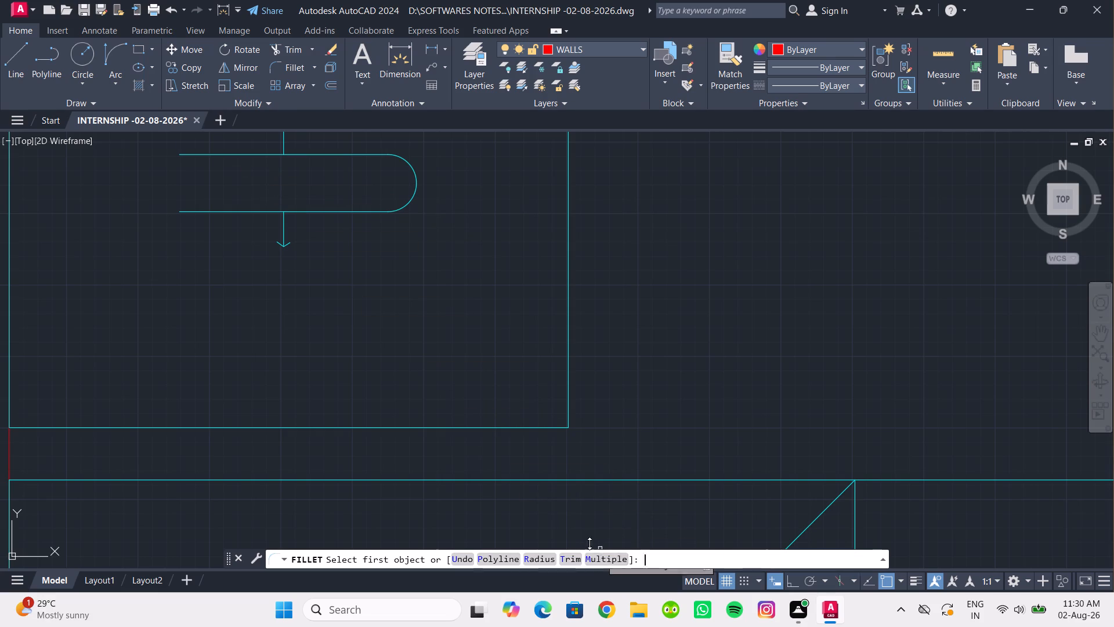
middle_click_drag(368, 338, 461, 487)
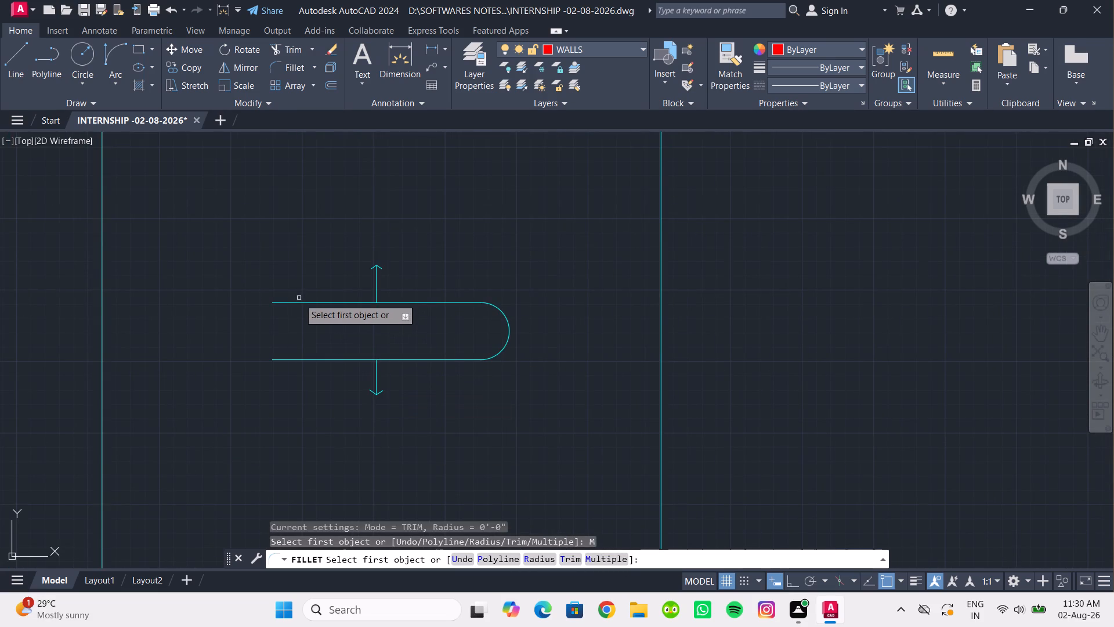
left_click(299, 301)
left_click(299, 359)
scroll(316, 349, "down", 3)
middle_click_drag(316, 349, 304, 315)
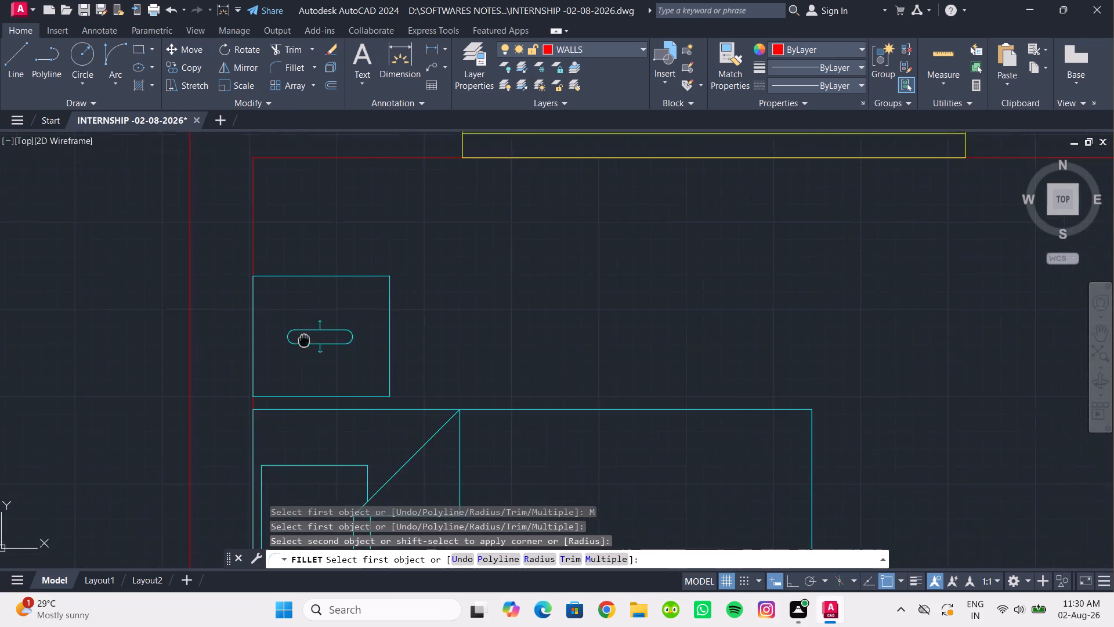
middle_click_drag(304, 315, 317, 271)
middle_click_drag(320, 380, 332, 240)
middle_click_drag(338, 376, 357, 227)
scroll(366, 282, "down", 2)
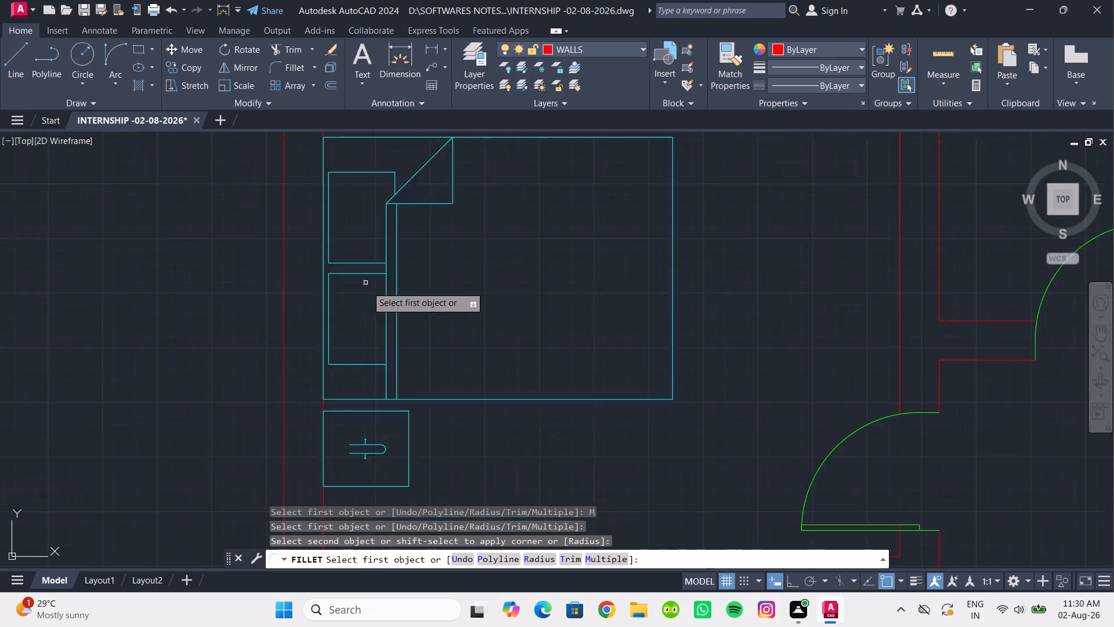
scroll(379, 388, "up", 3)
left_click(304, 384)
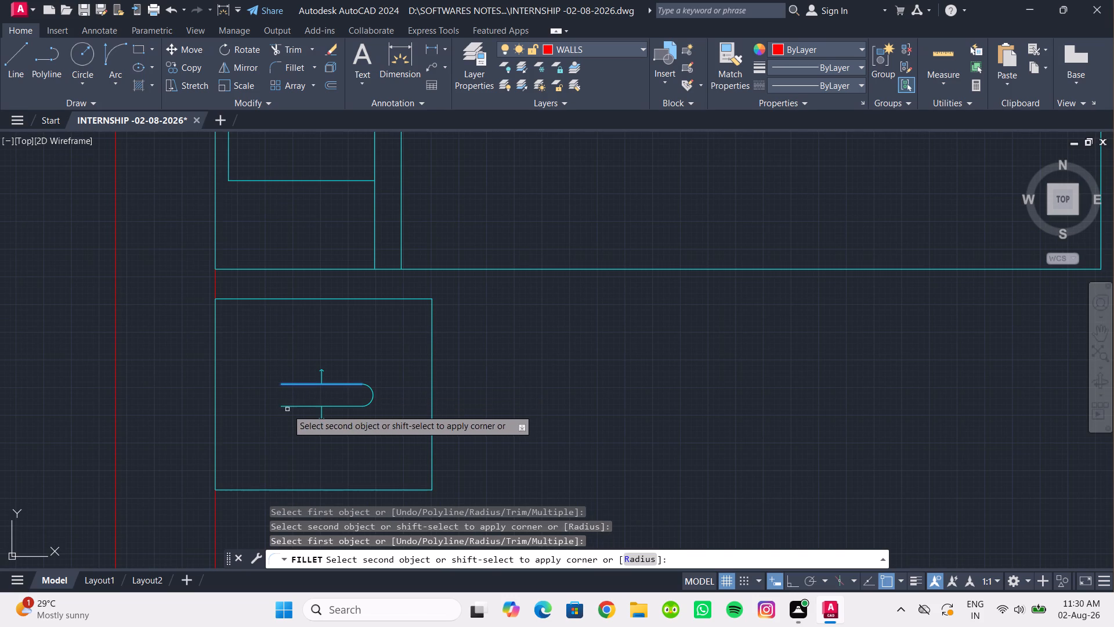
left_click(287, 409)
left_click(299, 408)
Fillet the open west ends of the lamp symbols on both side tables in the western half's second-row bedroom.
scroll(359, 395, "down", 3)
middle_click_drag(363, 398, 388, 212)
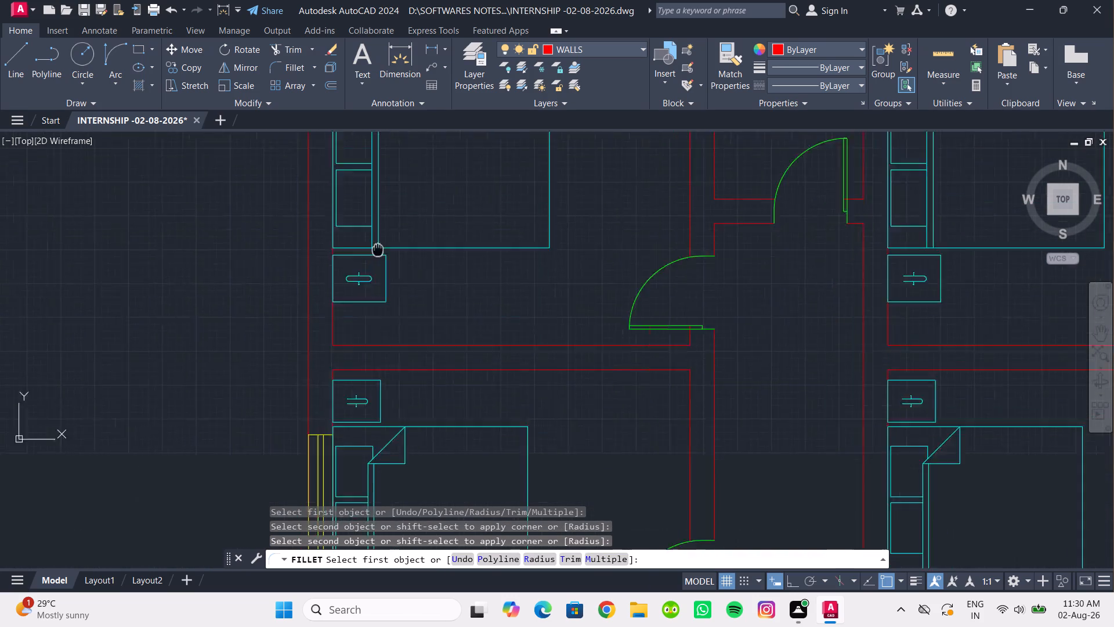
middle_click_drag(388, 212, 390, 203)
scroll(380, 338, "up", 3)
left_click(348, 283)
left_click(349, 303)
scroll(356, 314, "down", 2)
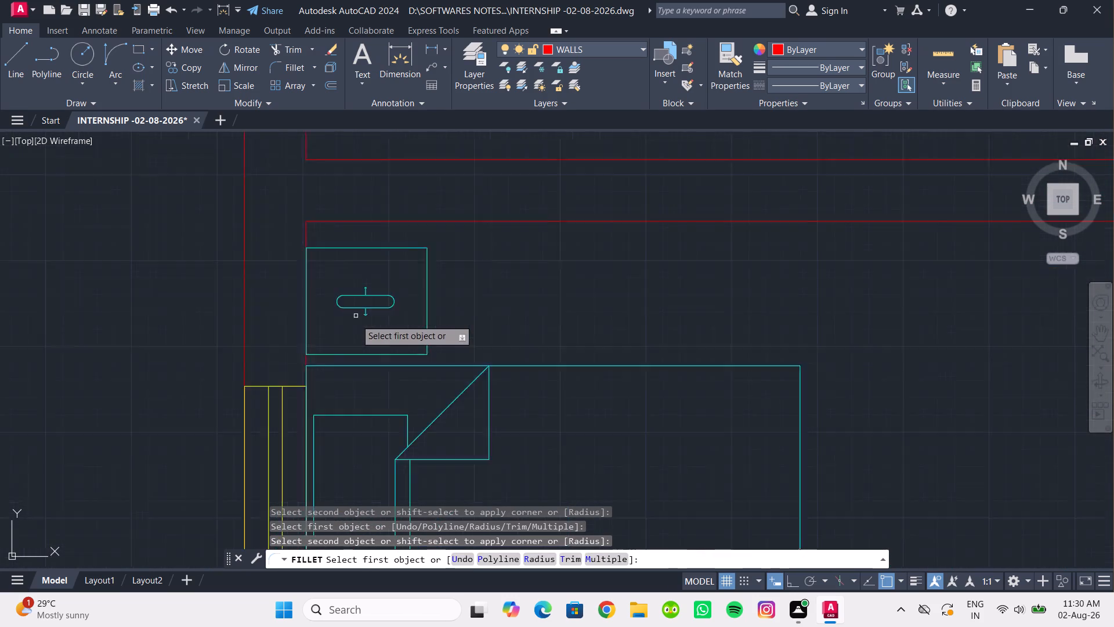
scroll(356, 320, "down", 1)
middle_click_drag(355, 325, 370, 200)
scroll(366, 379, "up", 3)
left_click(372, 398)
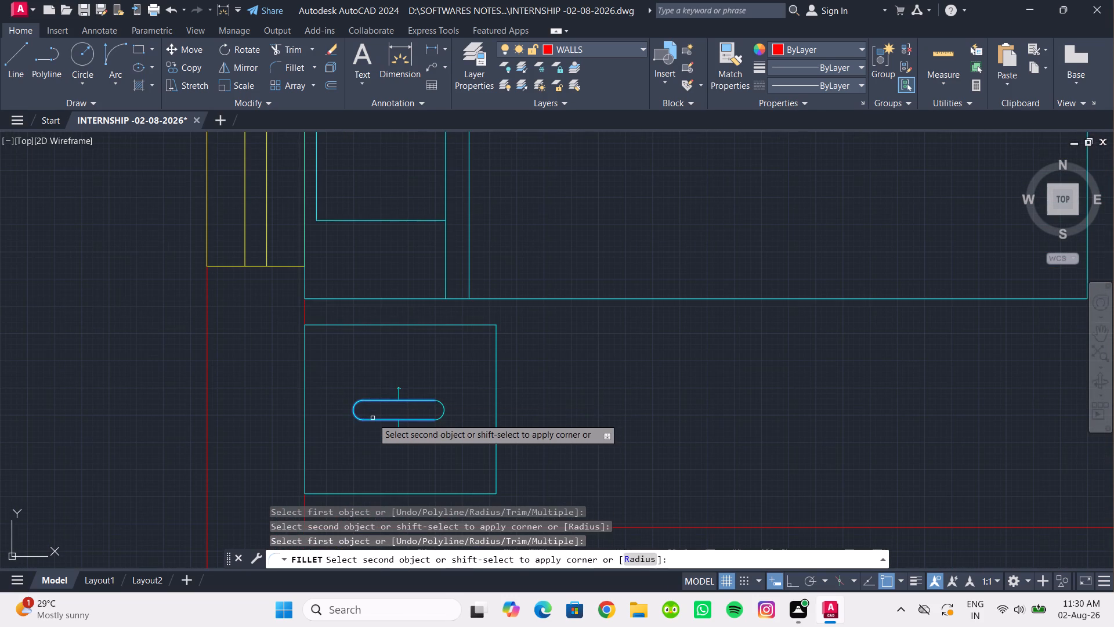
left_click(372, 418)
Fillet the open west ends of the lamp symbols on both side tables in the eastern half's second-row bedroom.
scroll(407, 409, "down", 4)
middle_click_drag(452, 402, 244, 392)
scroll(545, 397, "up", 4)
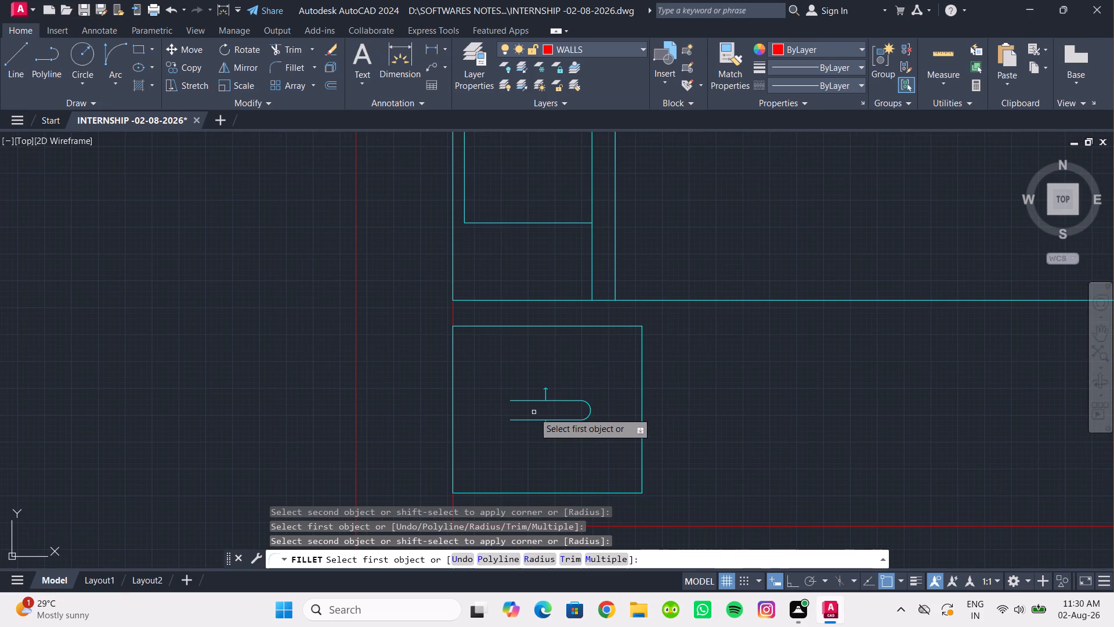
left_click(523, 403)
left_click(520, 399)
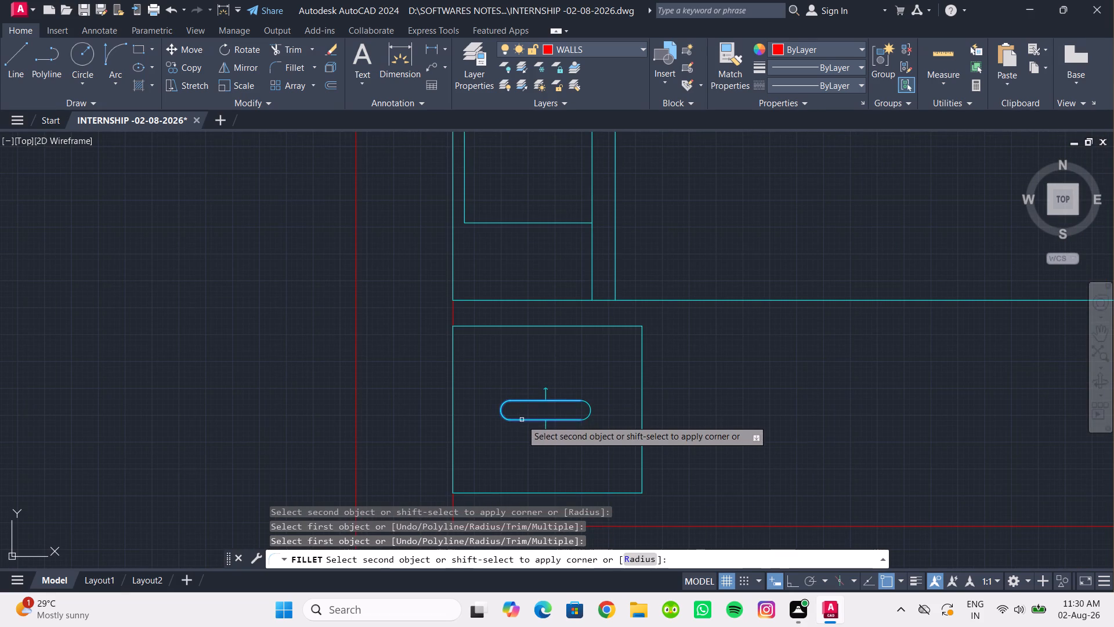
left_click(522, 420)
scroll(505, 362, "down", 2)
middle_click_drag(505, 362, 492, 424)
middle_click_drag(489, 228, 454, 397)
scroll(469, 326, "up", 4)
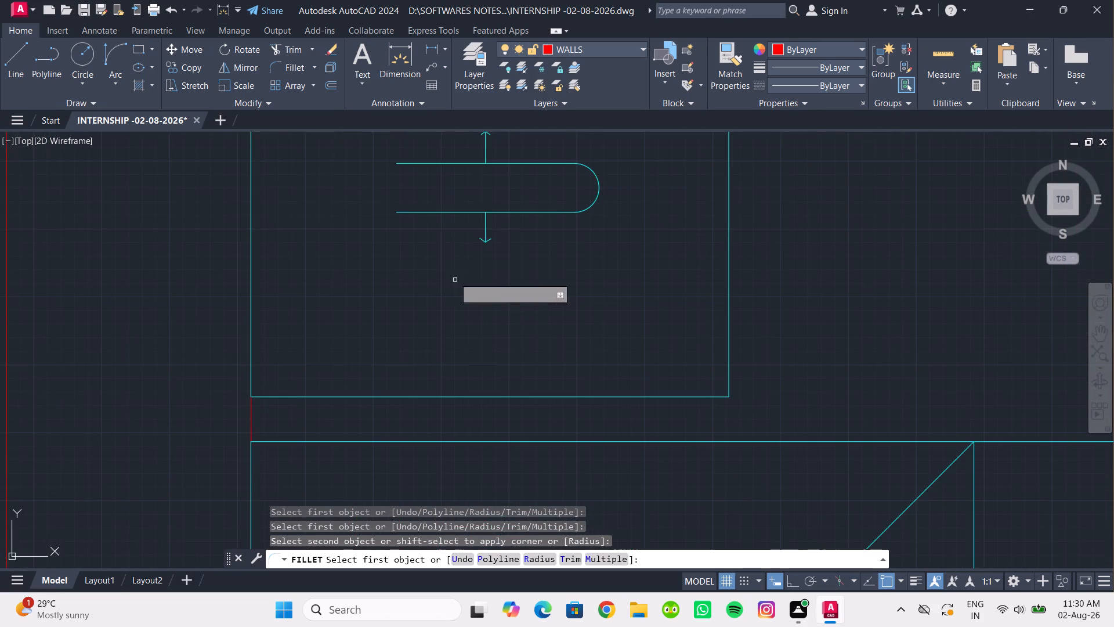
left_click(430, 163)
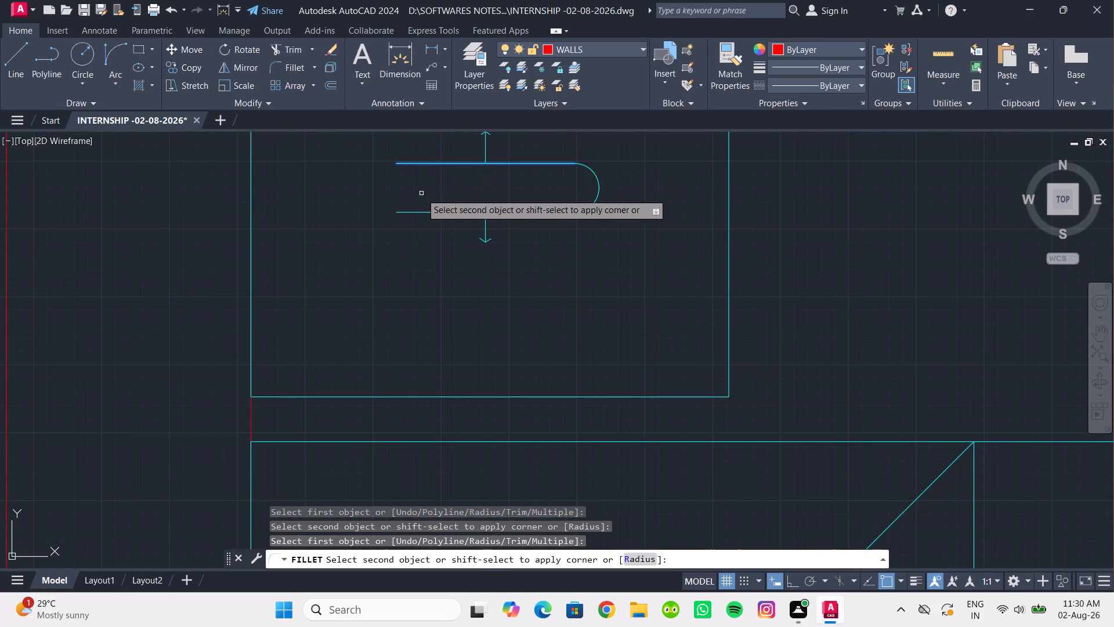
left_click(417, 211)
Fillet the open west ends of the lamp symbols on both side tables in the eastern half's first-row bedroom.
scroll(431, 186, "down", 2)
middle_click_drag(459, 199, 428, 626)
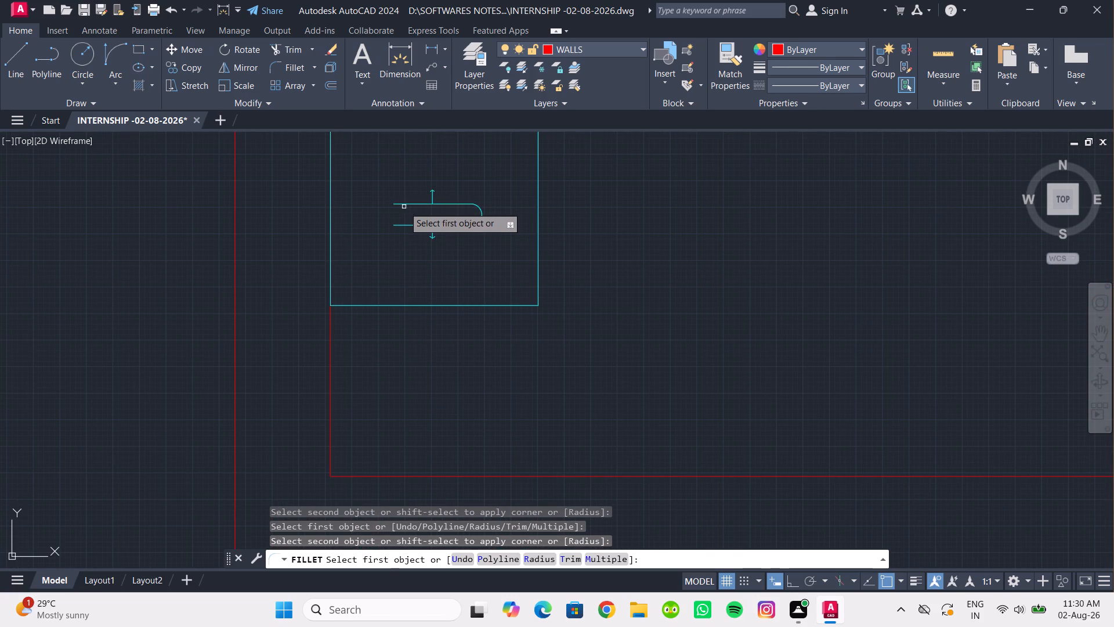
left_click(403, 203)
left_click(403, 227)
scroll(408, 211, "down", 3)
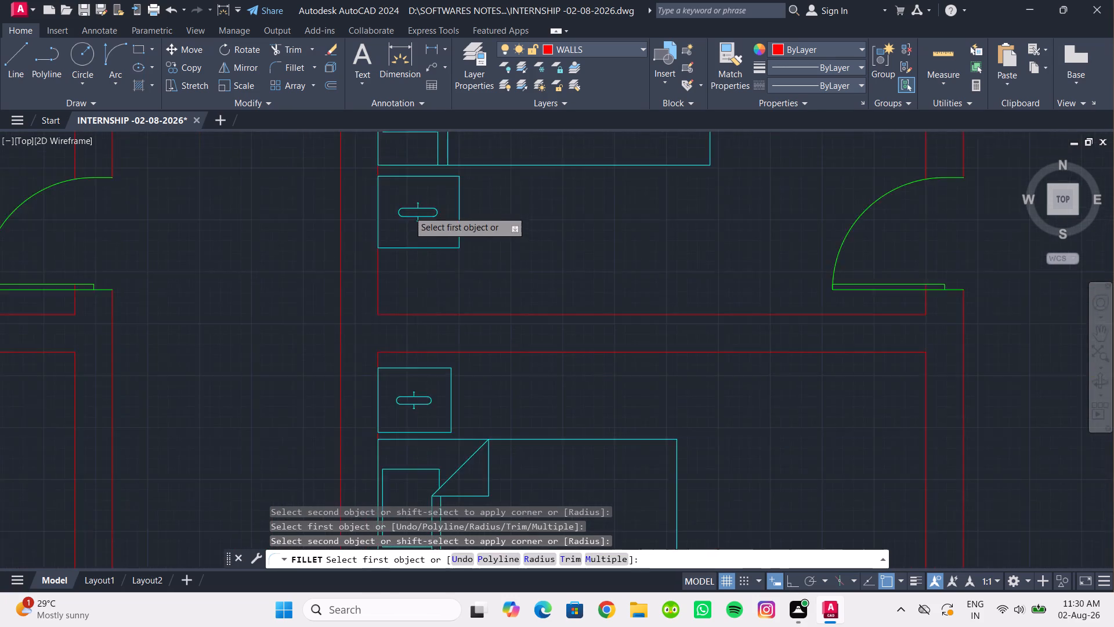
middle_click_drag(393, 359, 393, 548)
scroll(419, 183, "up", 4)
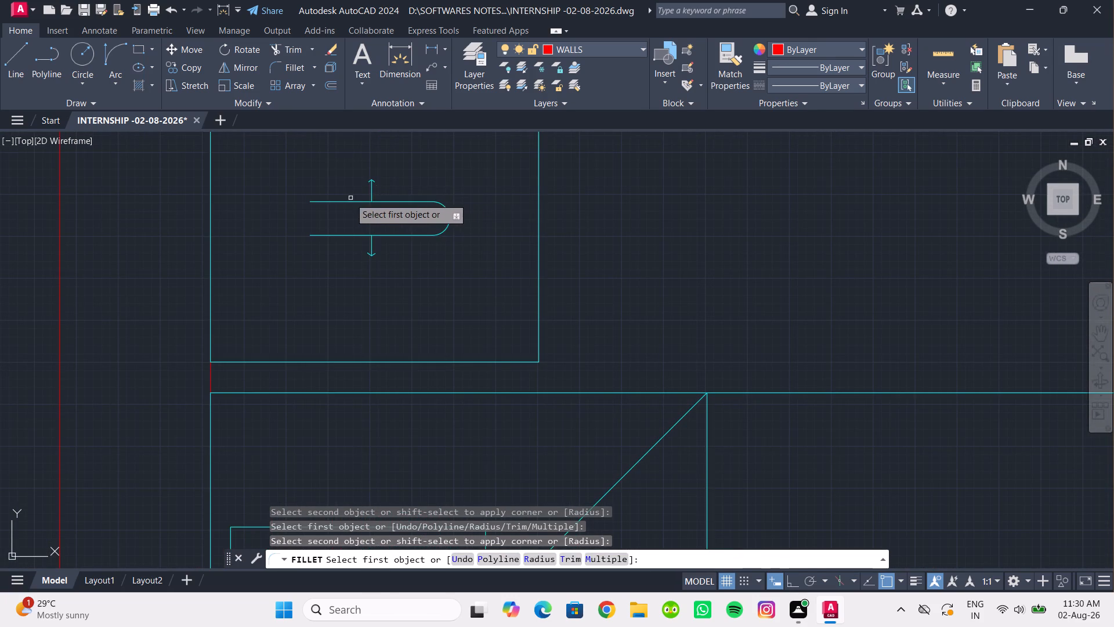
left_click(341, 201)
left_click(331, 235)
scroll(418, 259, "down", 5)
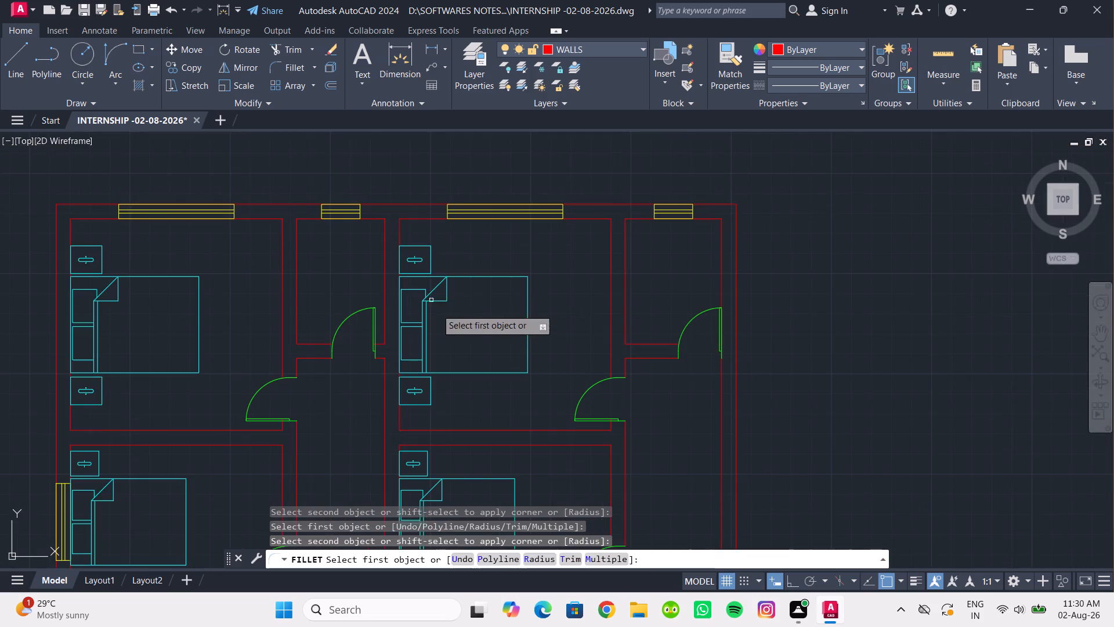
key("Escape")
Copy the WC from the EAST FACING HOUSE's 5'X11' toilet by its tank's back midpoint to the west wall of the new plan's western toilet.
scroll(455, 320, "down", 2)
middle_click_drag(464, 325, 455, 265)
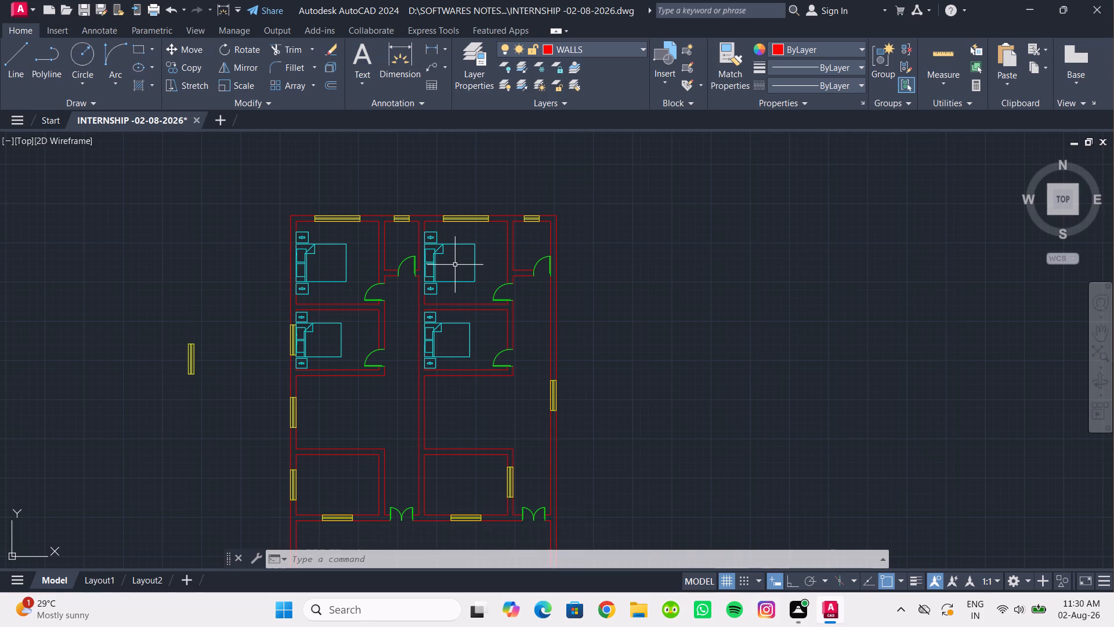
scroll(460, 338, "down", 3)
middle_click_drag(460, 338, 498, 255)
scroll(379, 456, "up", 1)
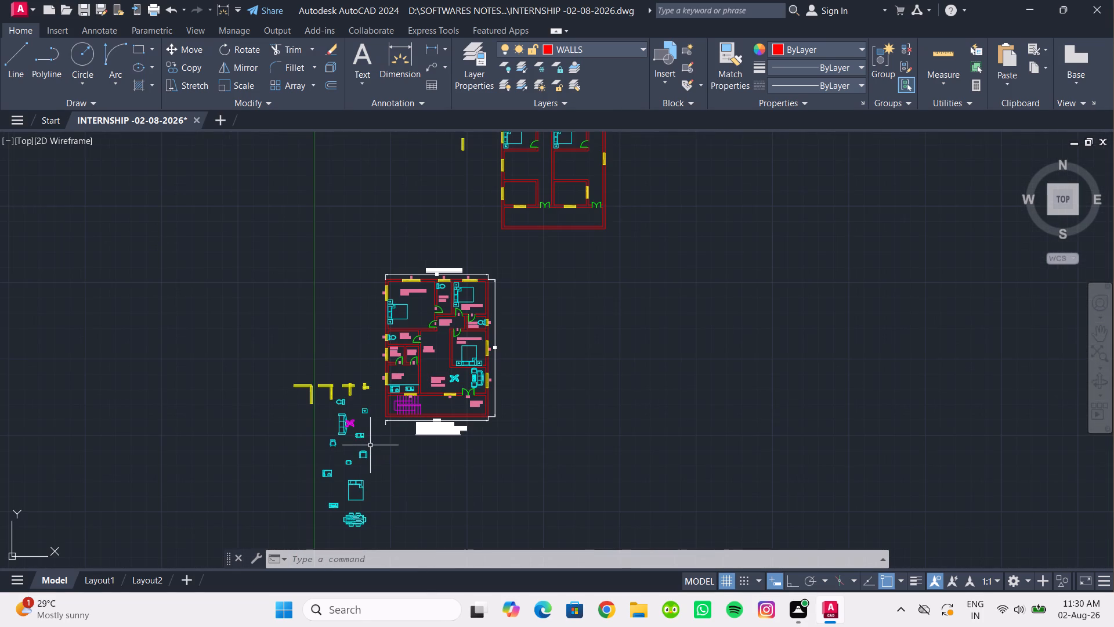
middle_click_drag(370, 445, 393, 474)
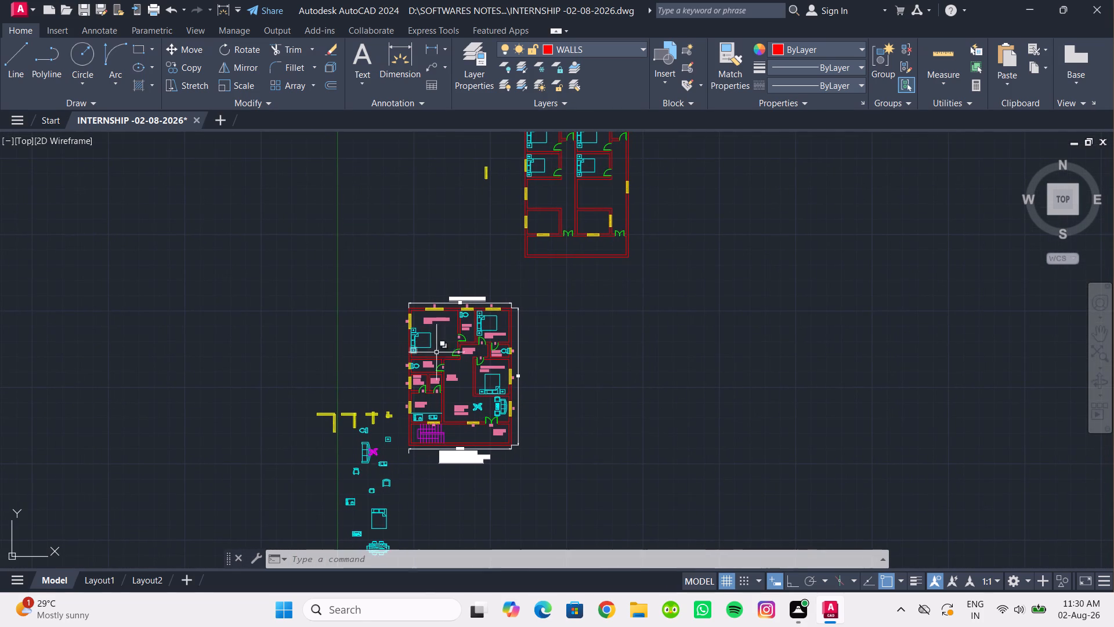
scroll(434, 367, "up", 2)
left_click(493, 245)
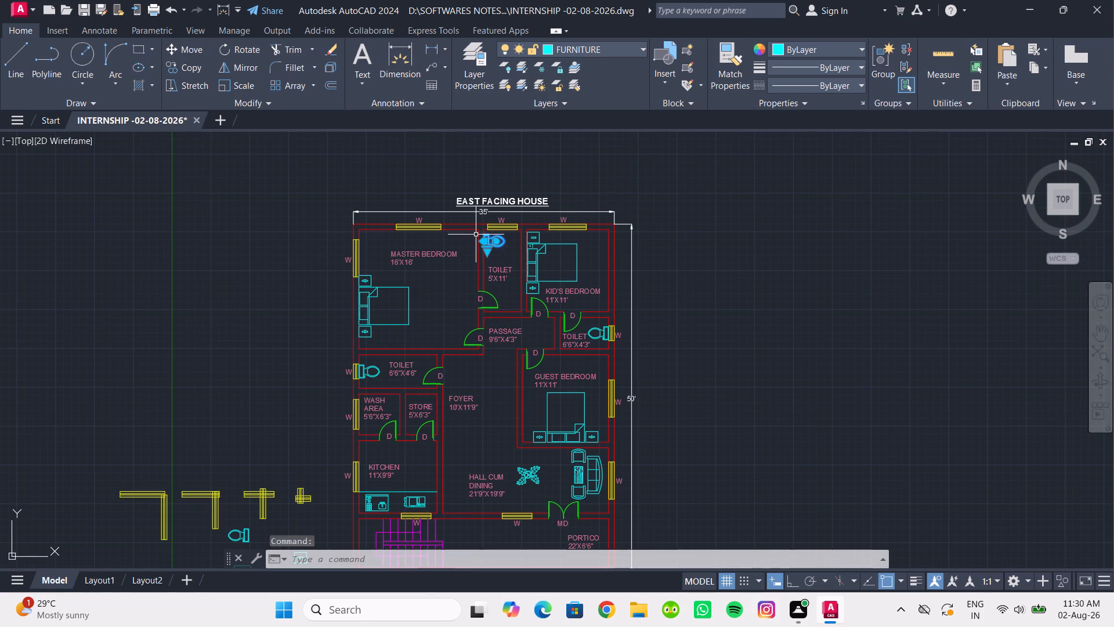
left_click(180, 69)
scroll(480, 236, "up", 4)
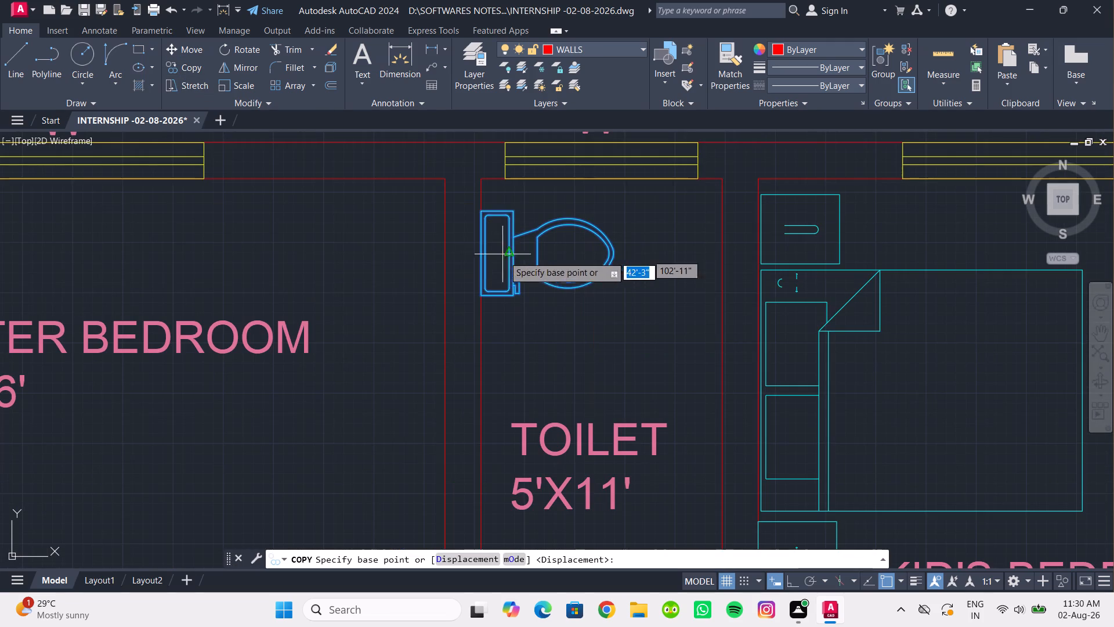
scroll(482, 252, "up", 3)
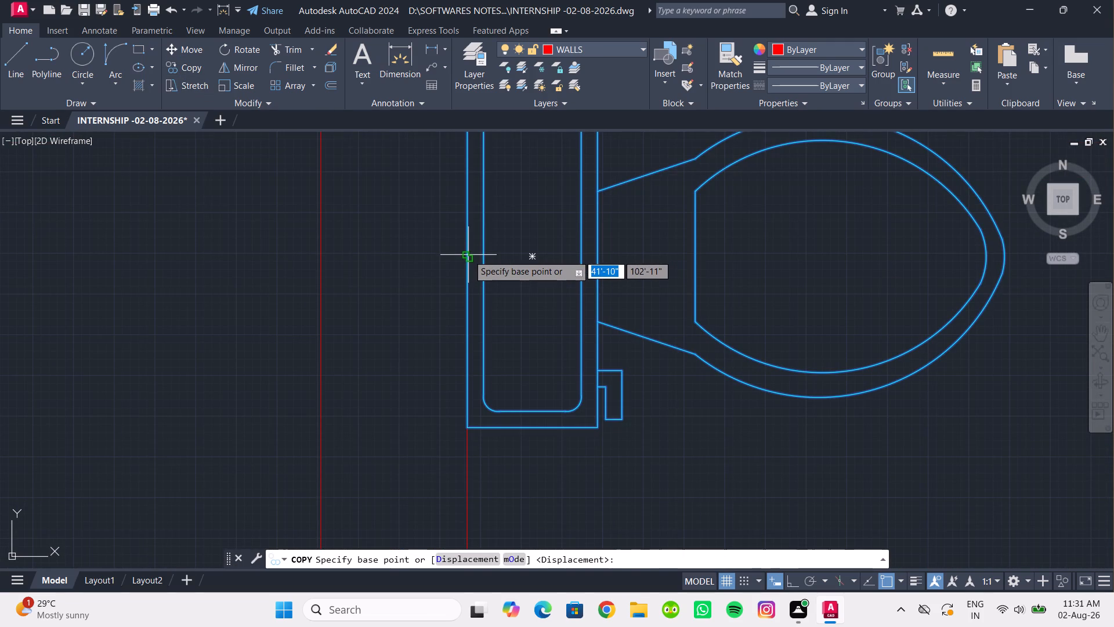
left_click(468, 255)
scroll(520, 245, "down", 3)
middle_click_drag(521, 249, 384, 466)
scroll(491, 355, "down", 5)
middle_click_drag(542, 327, 429, 480)
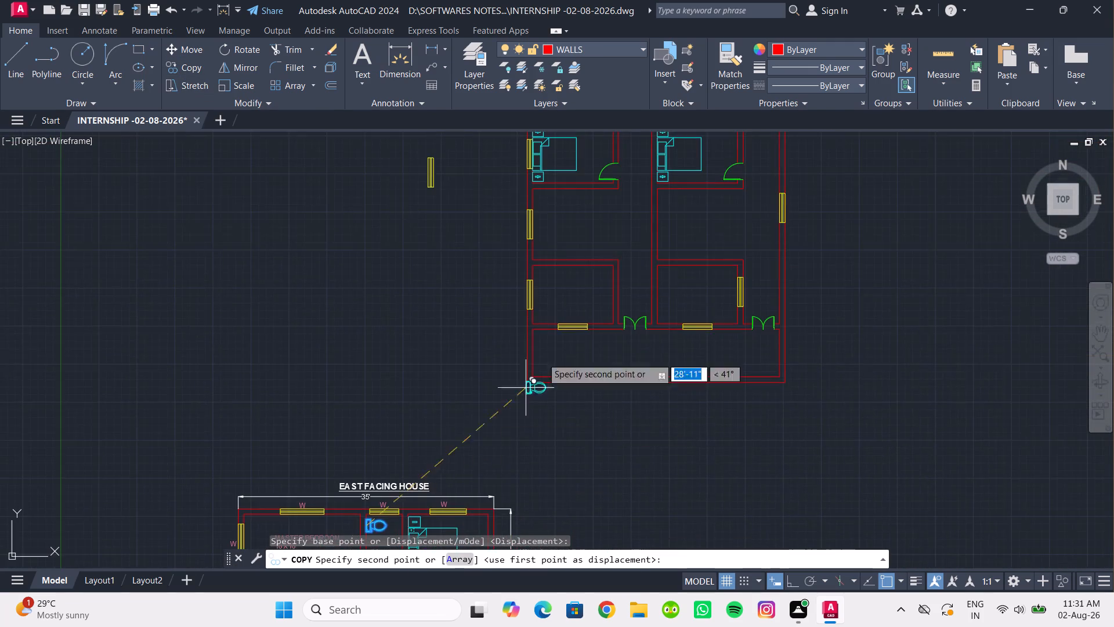
middle_click_drag(467, 484, 446, 522)
middle_click_drag(570, 150, 446, 467)
scroll(453, 441, "up", 3)
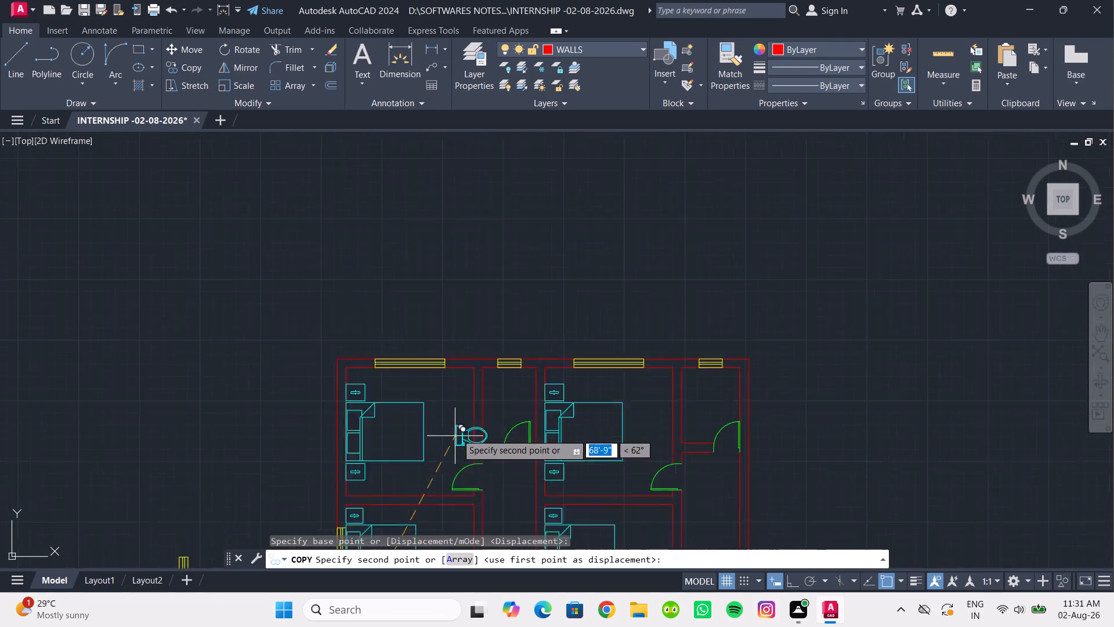
left_click(518, 316)
Place a second copy of the WC against the west wall of the eastern half's toilet.
scroll(559, 330, "down", 2)
middle_click_drag(558, 333, 527, 213)
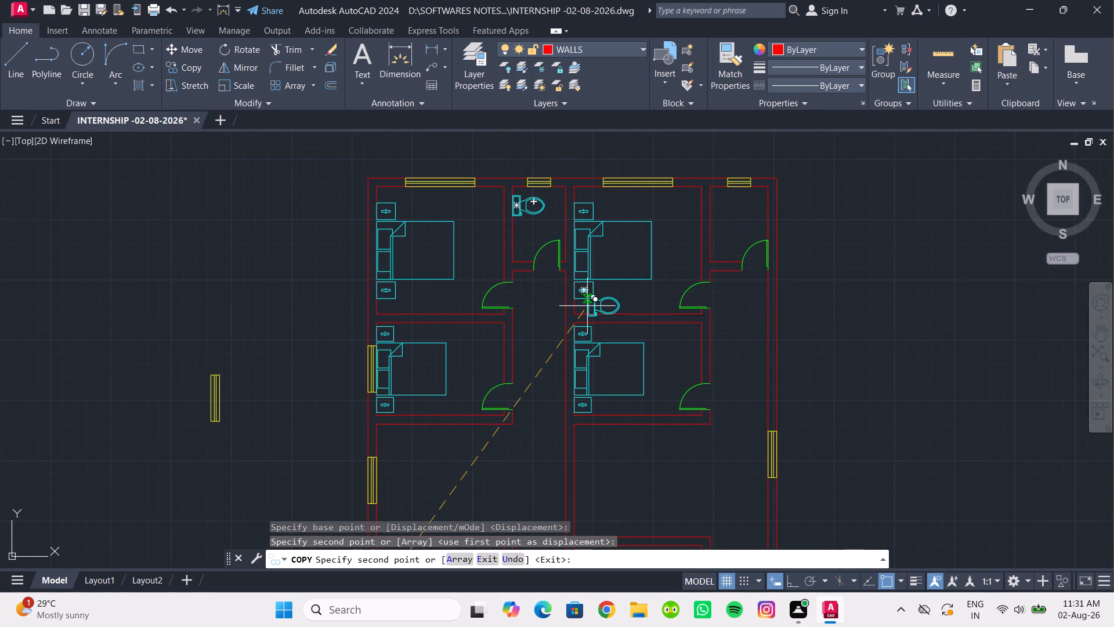
left_click(711, 207)
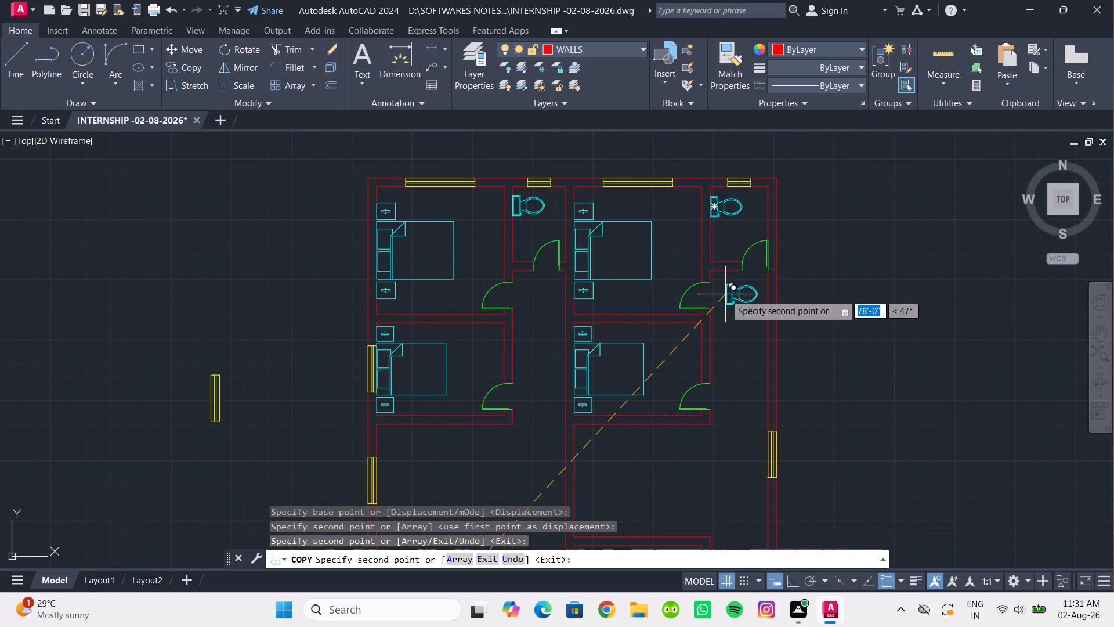
scroll(725, 294, "down", 1)
middle_click_drag(700, 413, 680, 348)
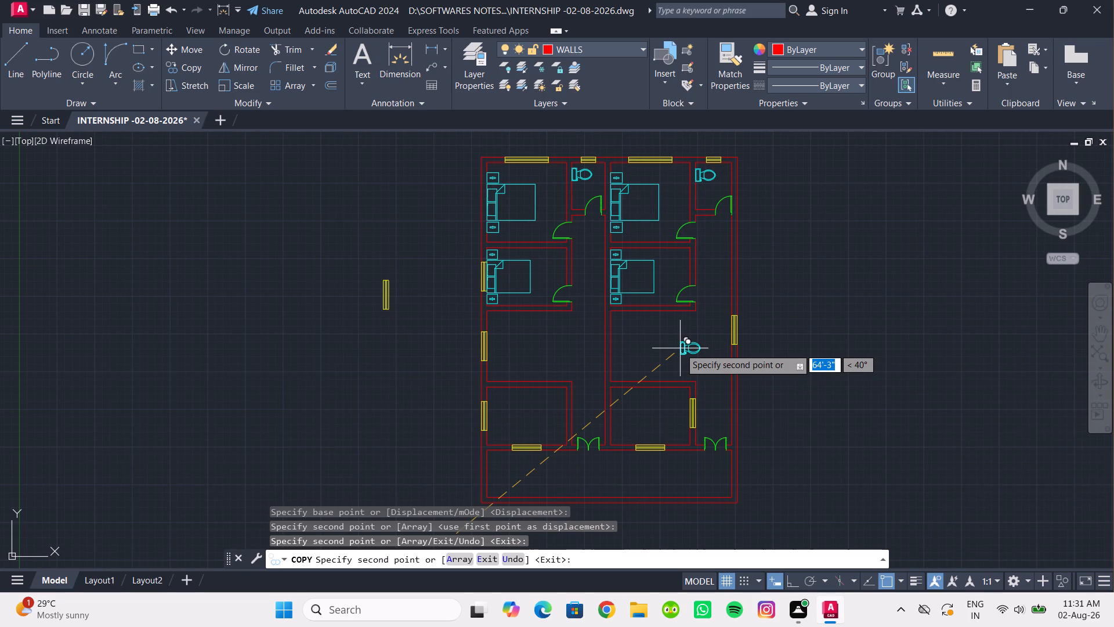
key("Escape")
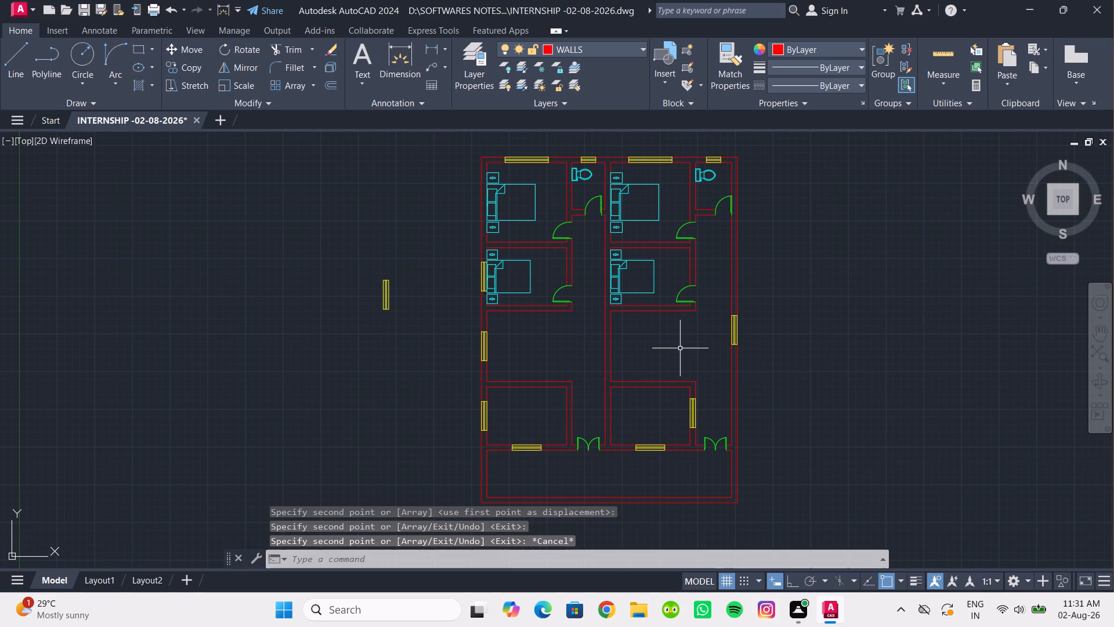